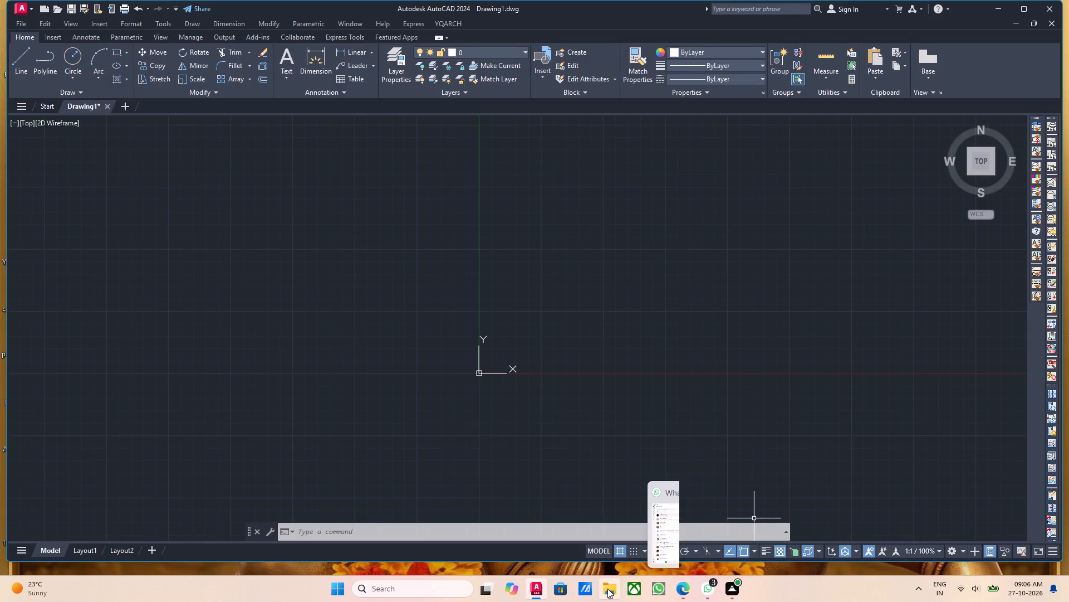
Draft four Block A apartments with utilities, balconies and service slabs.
Open the Project (1) PDF from the Downloads folder alongside the AutoCAD drawing.
click(617, 541)
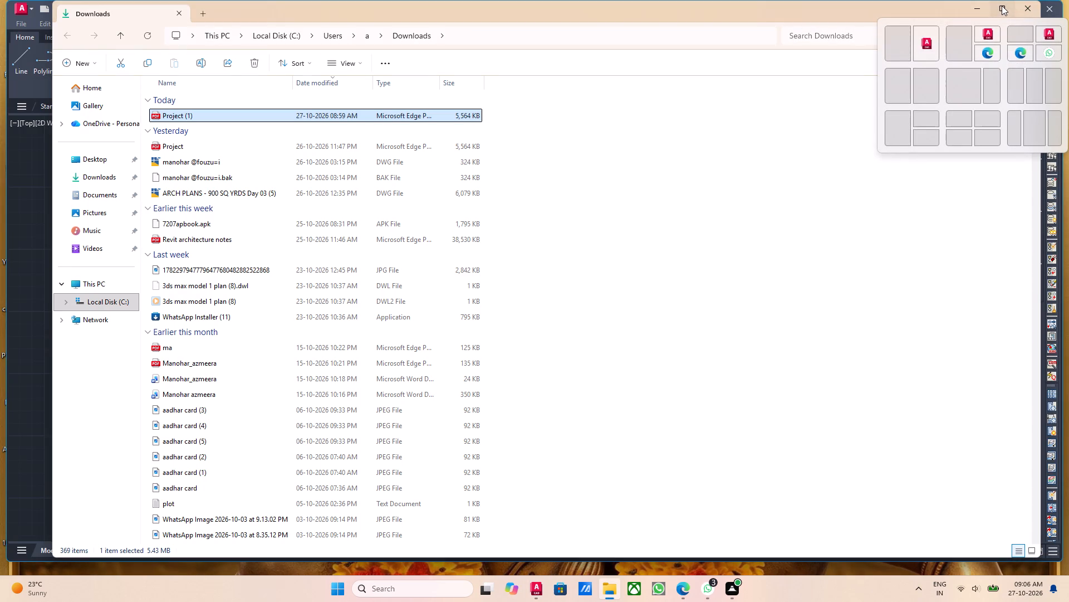
click(918, 44)
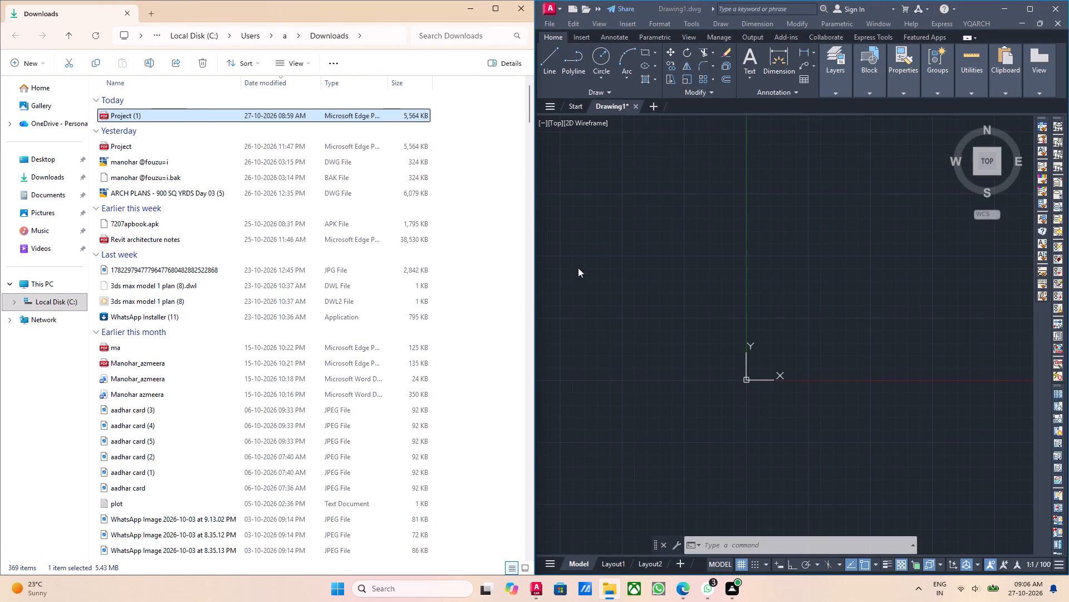
drag(537, 305, 420, 305)
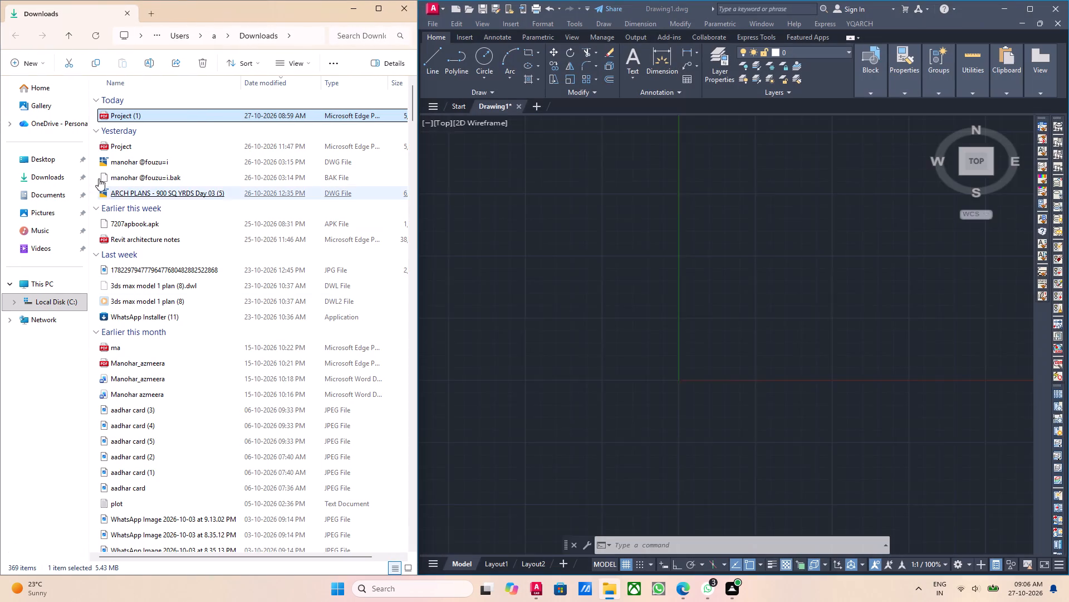
double_click(133, 113)
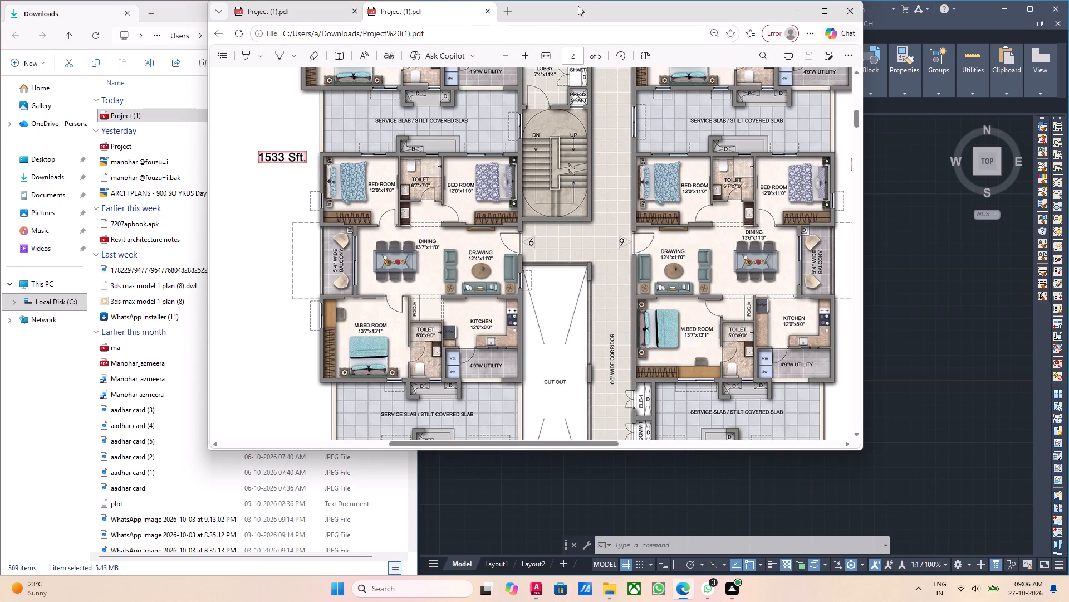
drag(572, 9, 239, 95)
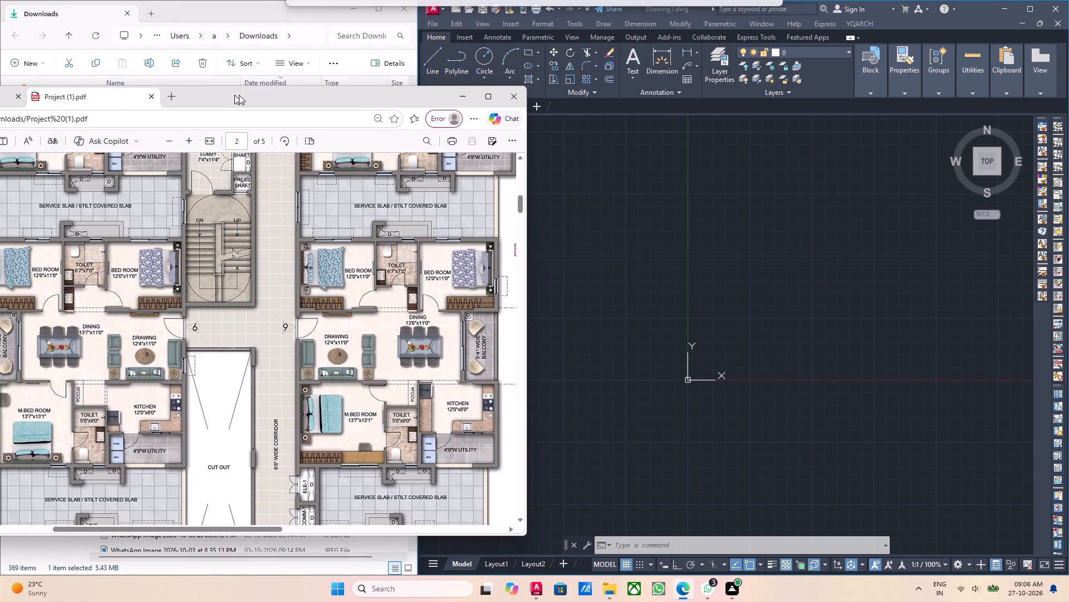
drag(239, 95, 391, 91)
Browse the first two pages of the PDF and examine the 1740 Sft. flat's floor plan on page 2 up close.
scroll(85, 392, up, 9)
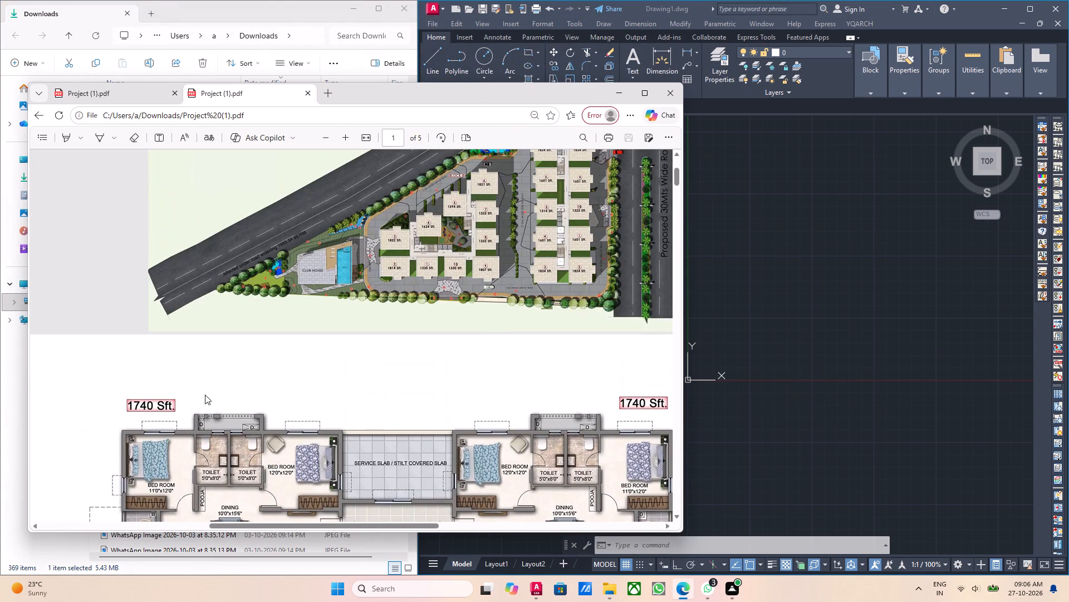
scroll(294, 457, up, 3)
scroll(294, 456, down, 6)
middle_drag(311, 446, 230, 400)
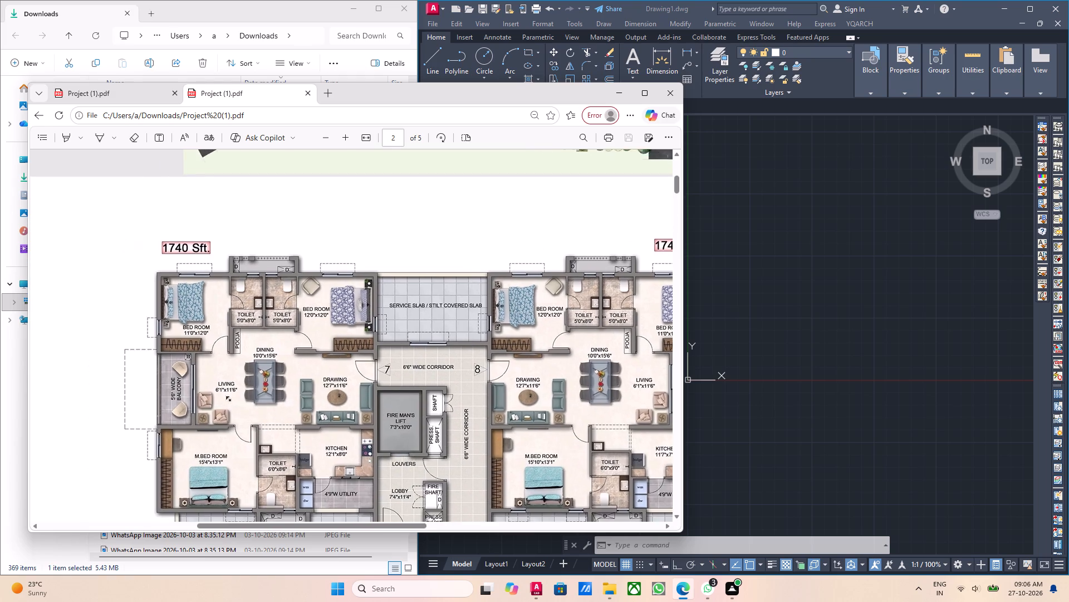
middle_drag(230, 400, 210, 380)
scroll(329, 380, down, 11)
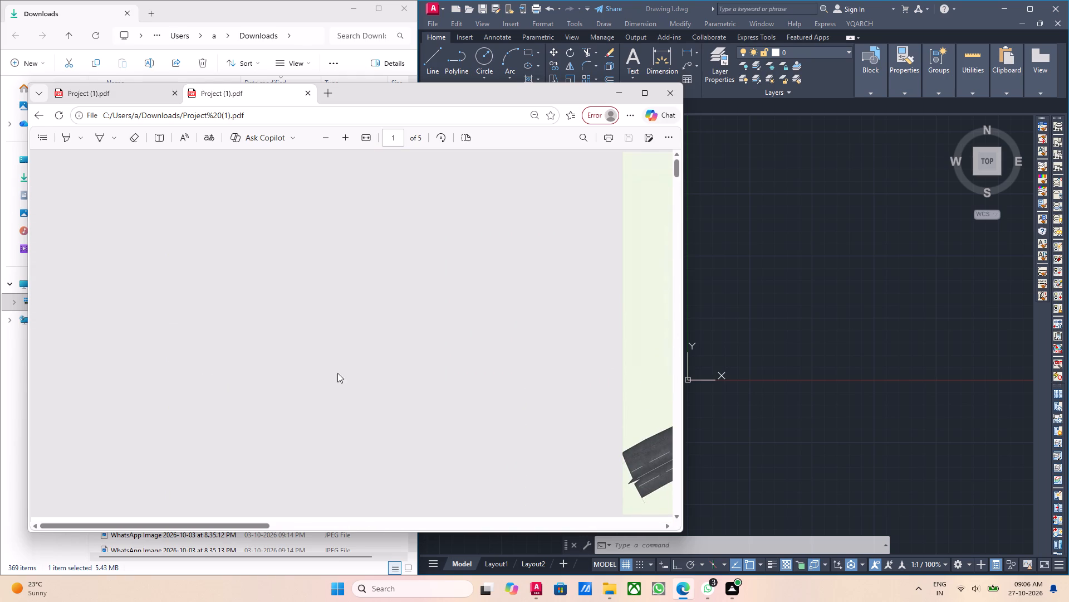
scroll(337, 373, down, 8)
ctrl+scroll(432, 375, down, 2)
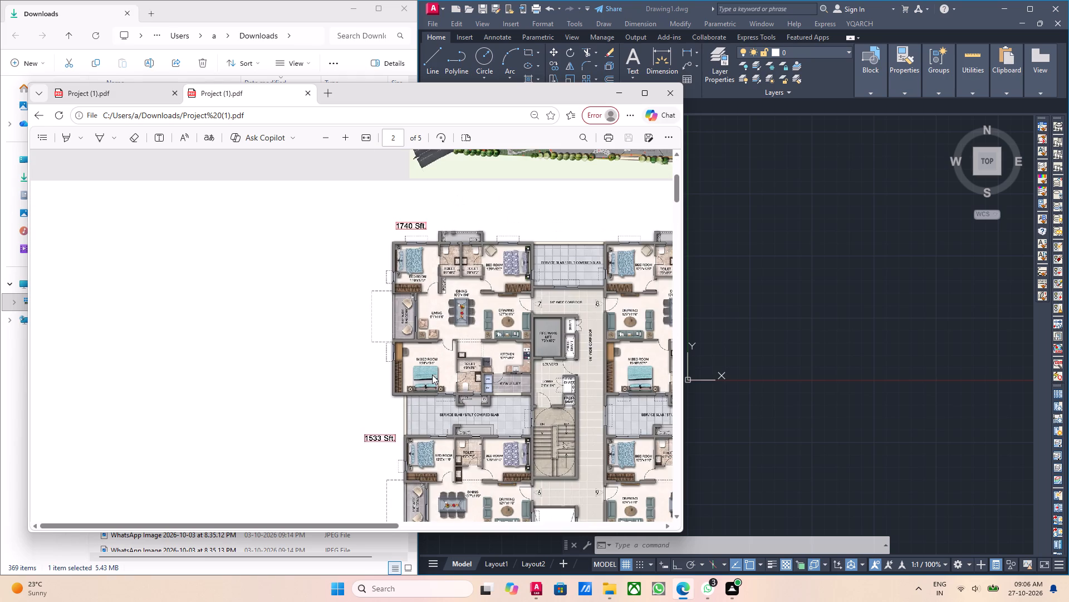
middle_drag(583, 357, 436, 349)
scroll(436, 349, down, 1)
scroll(456, 332, up, 3)
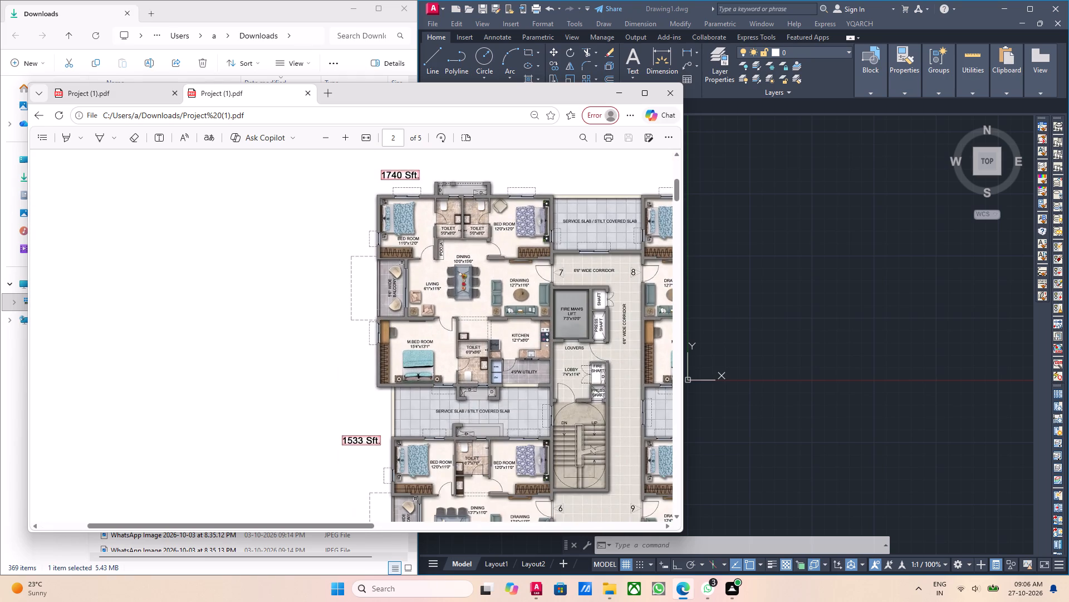
scroll(513, 334, up, 6)
scroll(529, 339, down, 3)
scroll(543, 342, up, 4)
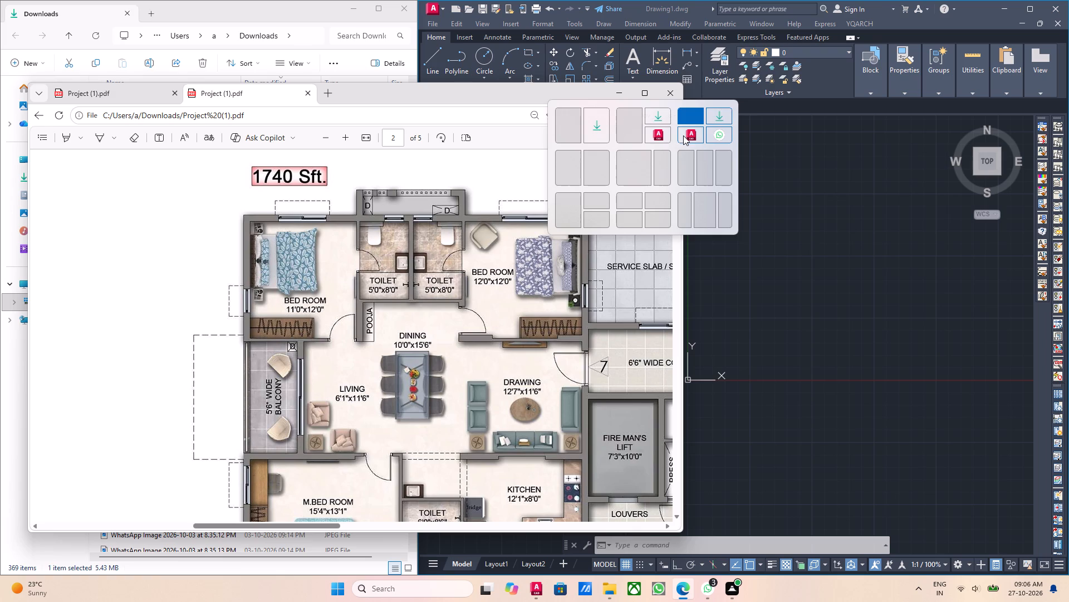
Close the Downloads window and tile AutoCAD beside the PDF floor plan, giving AutoCAD about two thirds of the screen.
click(658, 138)
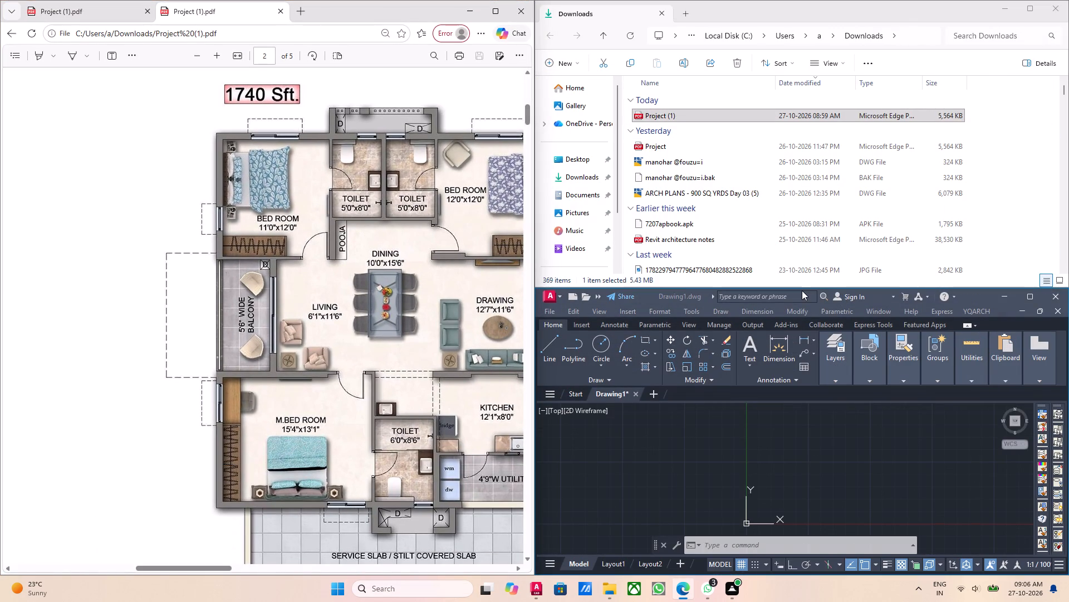
drag(802, 288, 804, 129)
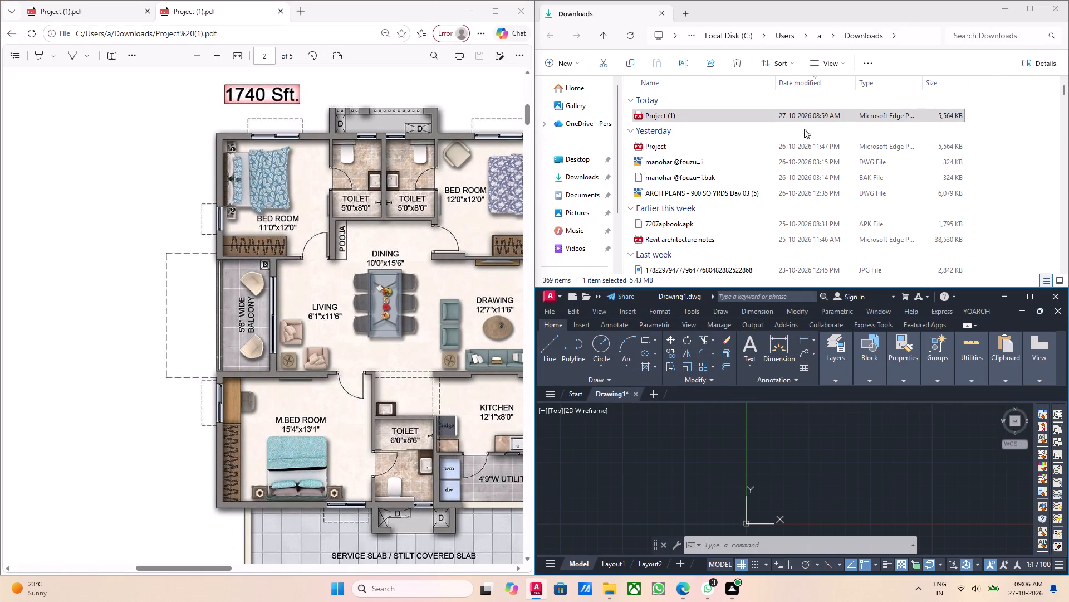
drag(804, 129, 804, 116)
drag(795, 288, 795, 287)
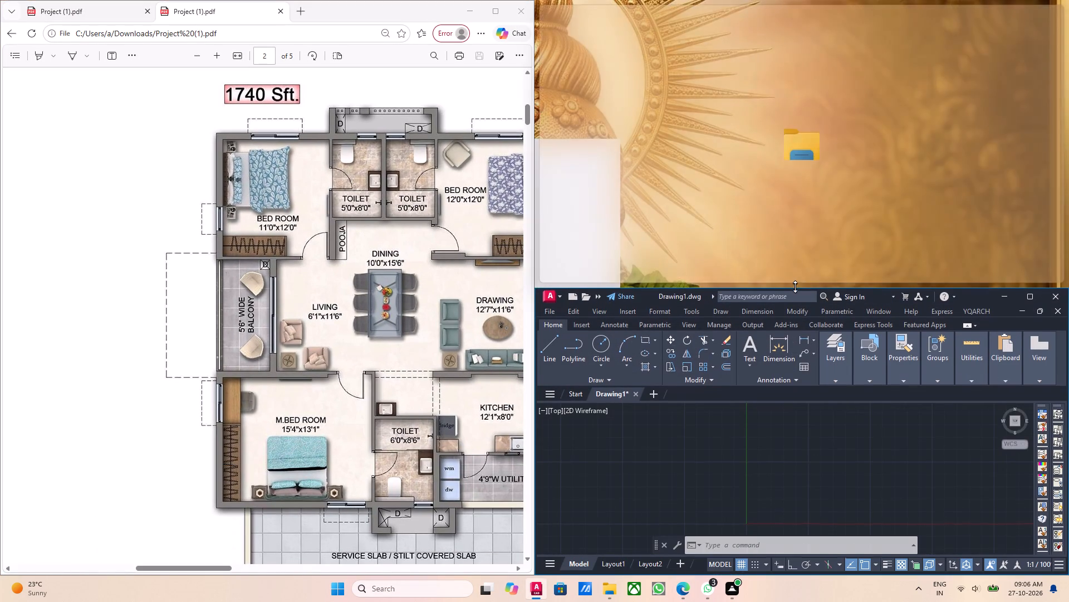
drag(795, 287, 781, 0)
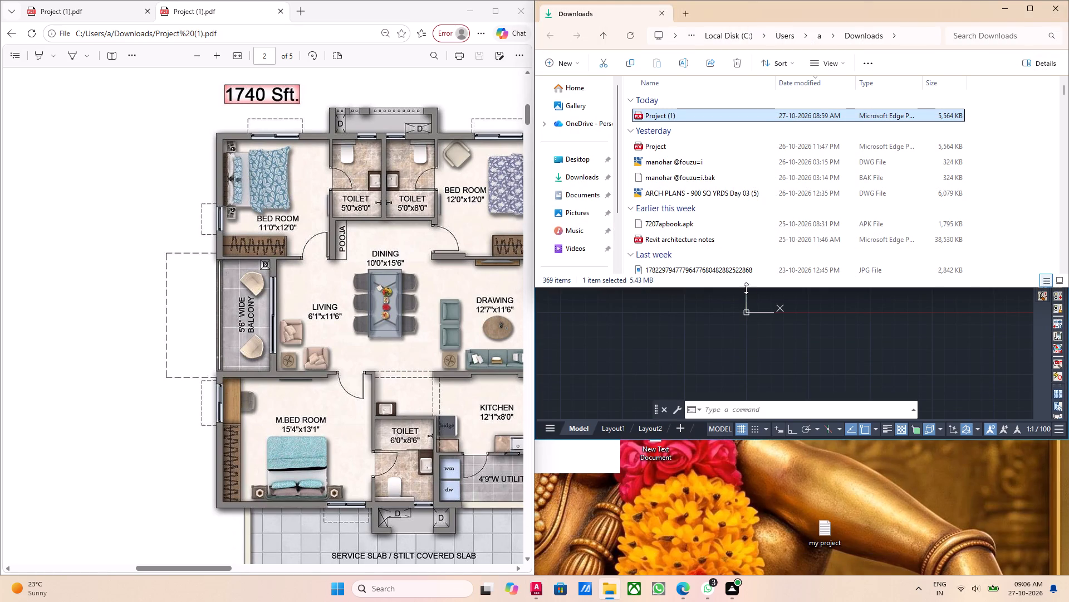
click(1057, 9)
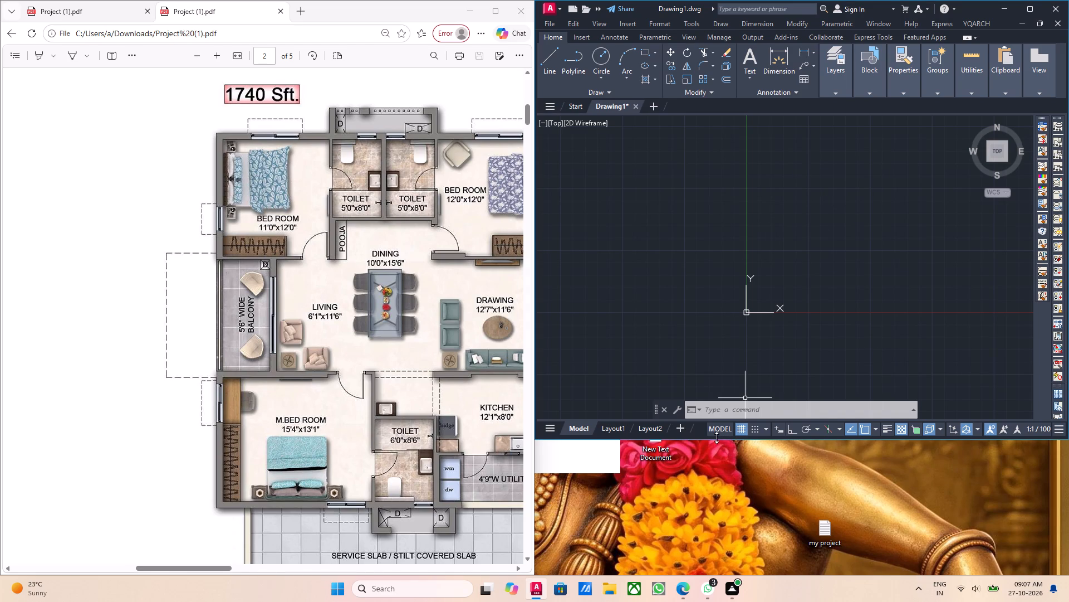
drag(717, 438, 718, 574)
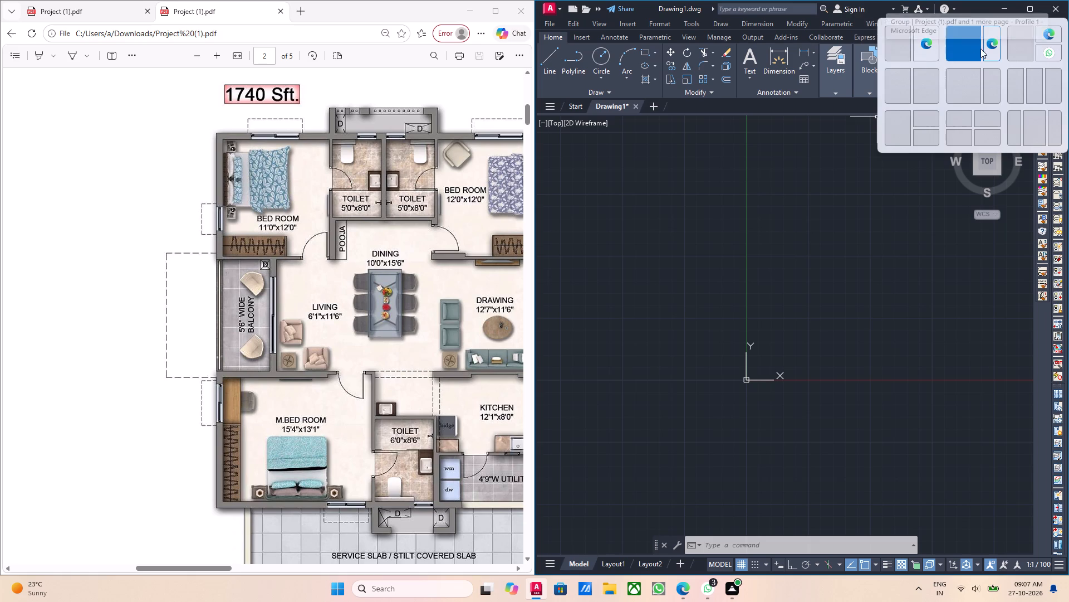
click(988, 48)
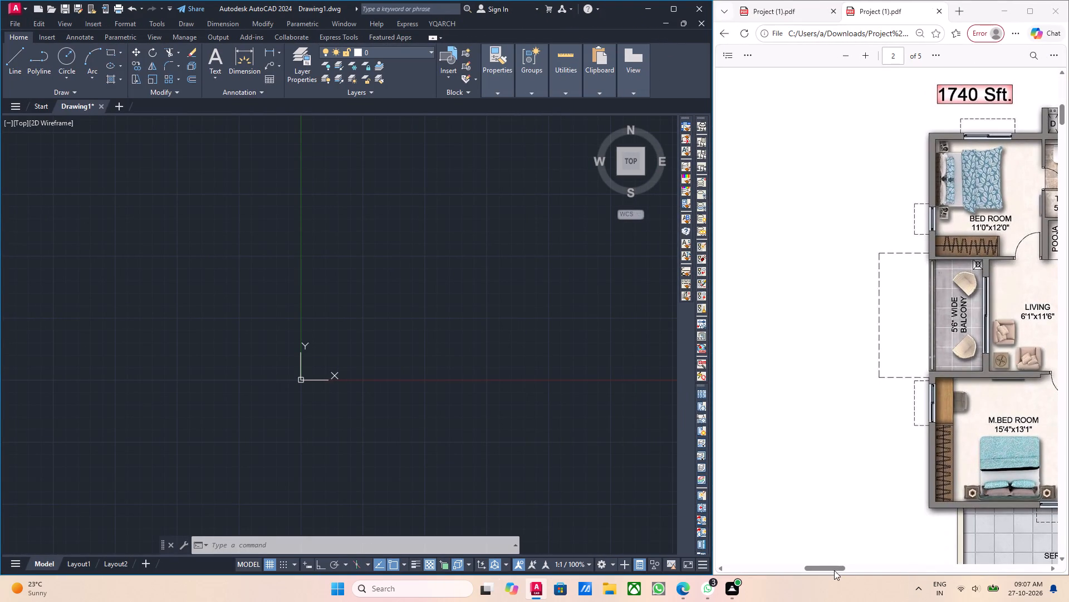
Examine the 1740 Sft. flat's rooms and the adjoining corridor, lift and lobby on page 2 of the PDF.
drag(834, 570, 857, 572)
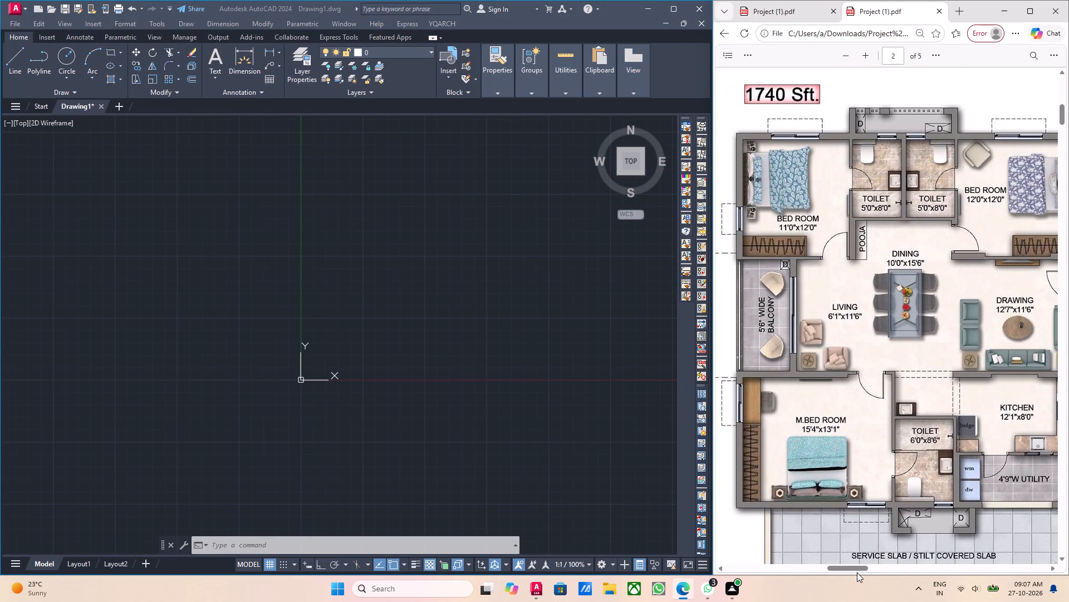
ctrl+scroll(894, 375, down, 1)
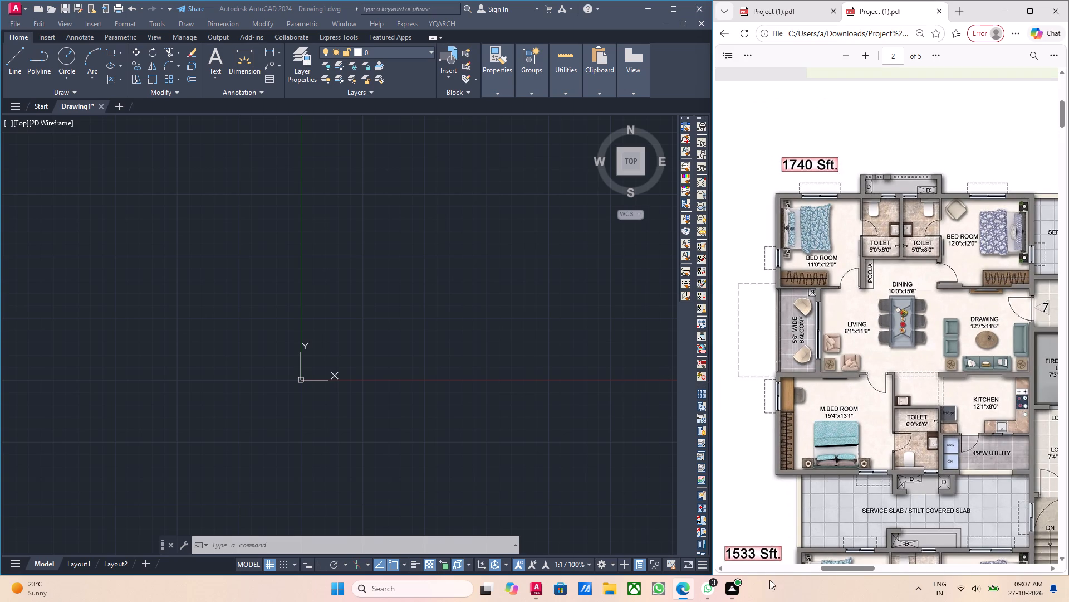
drag(857, 568, 877, 569)
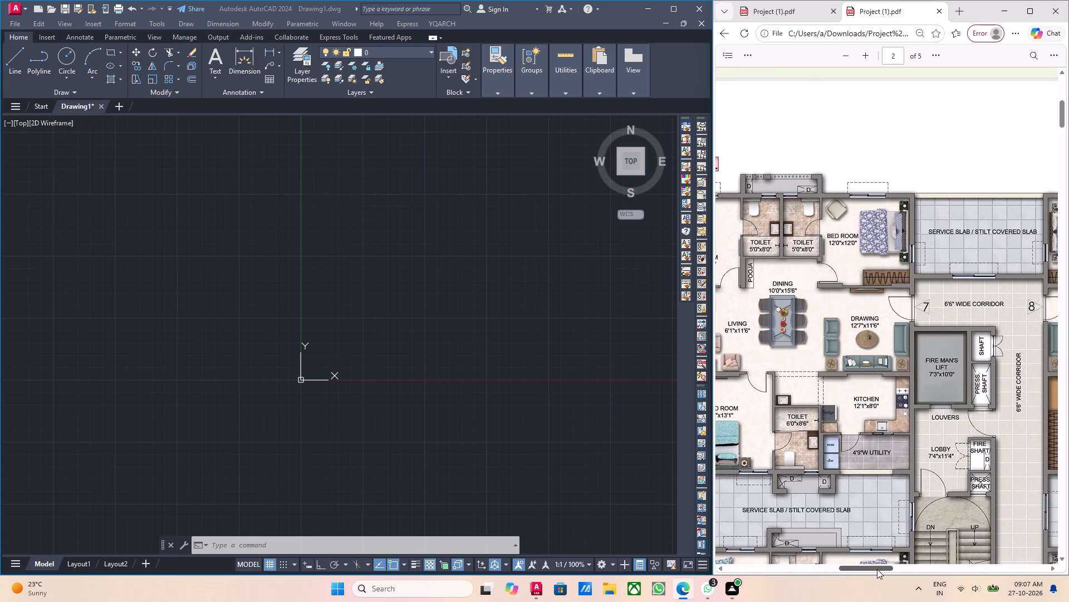
drag(877, 569, 896, 574)
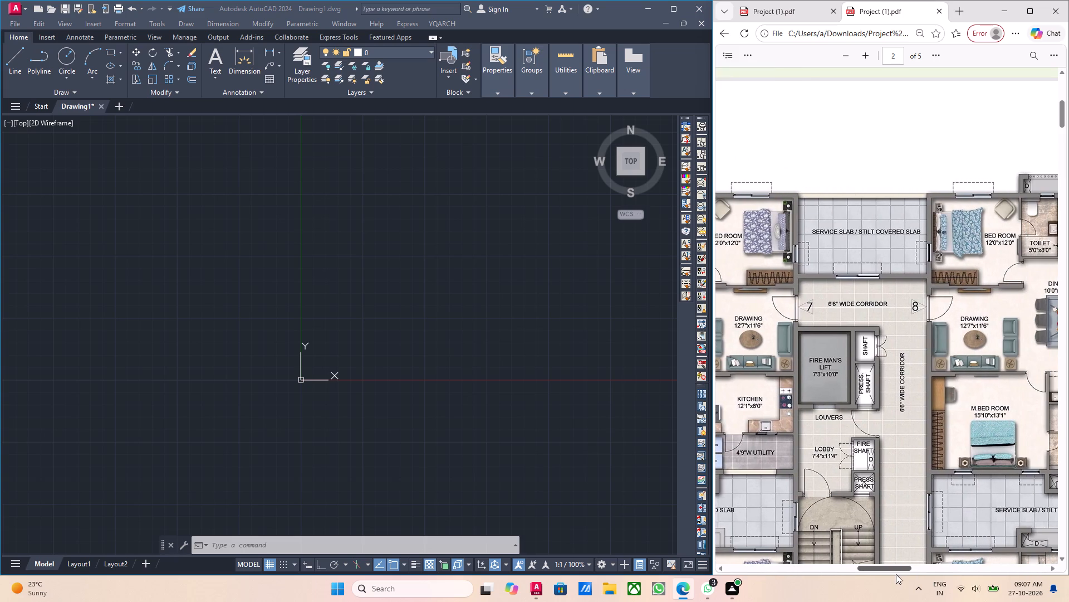
drag(896, 574, 897, 575)
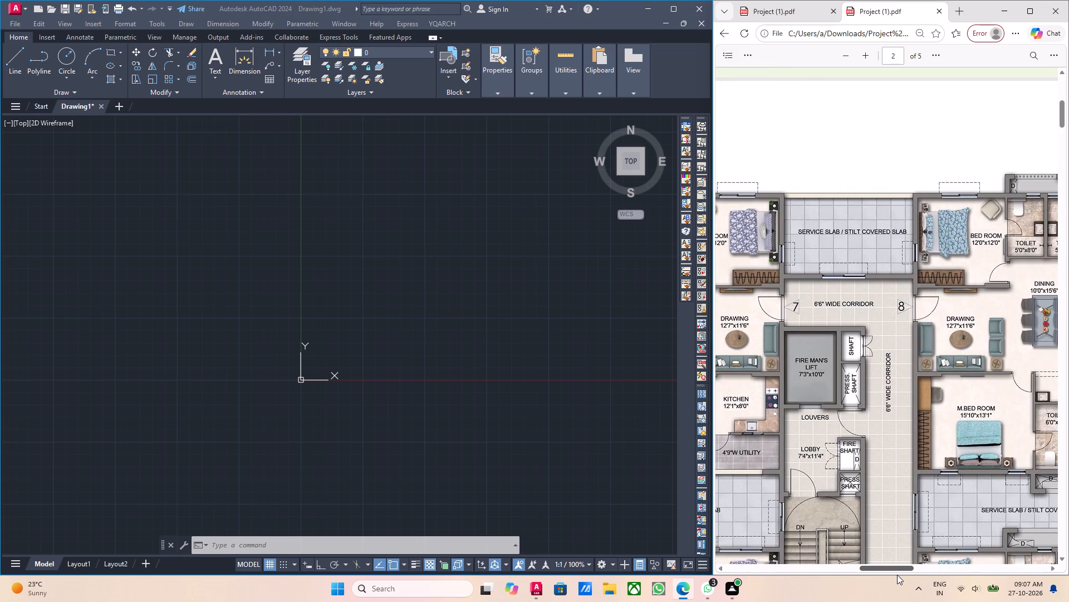
drag(897, 575, 887, 578)
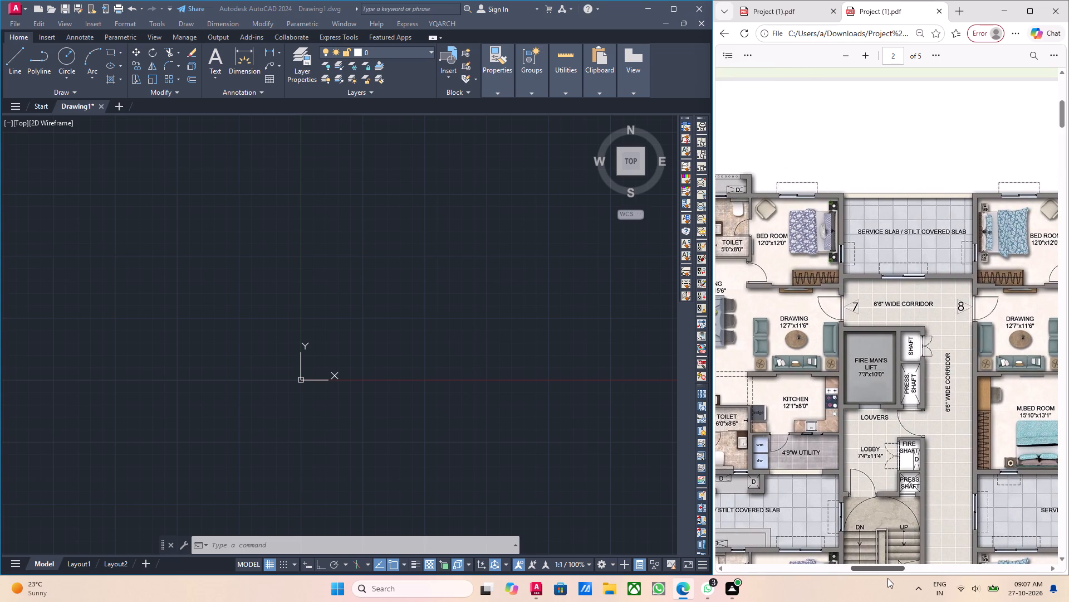
drag(887, 578, 862, 582)
scroll(437, 390, up, 1)
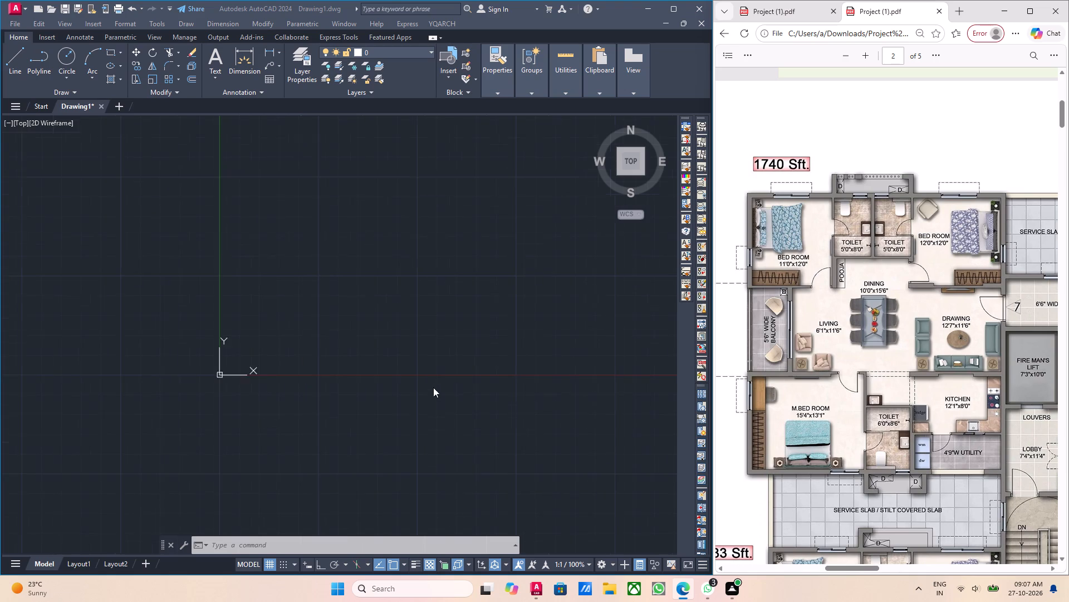
scroll(433, 387, up, 1)
scroll(400, 376, down, 2)
Set the AutoCAD drawing units to Engineering length with 0'-0.0" precision and an insertion scale in inches.
click(363, 369)
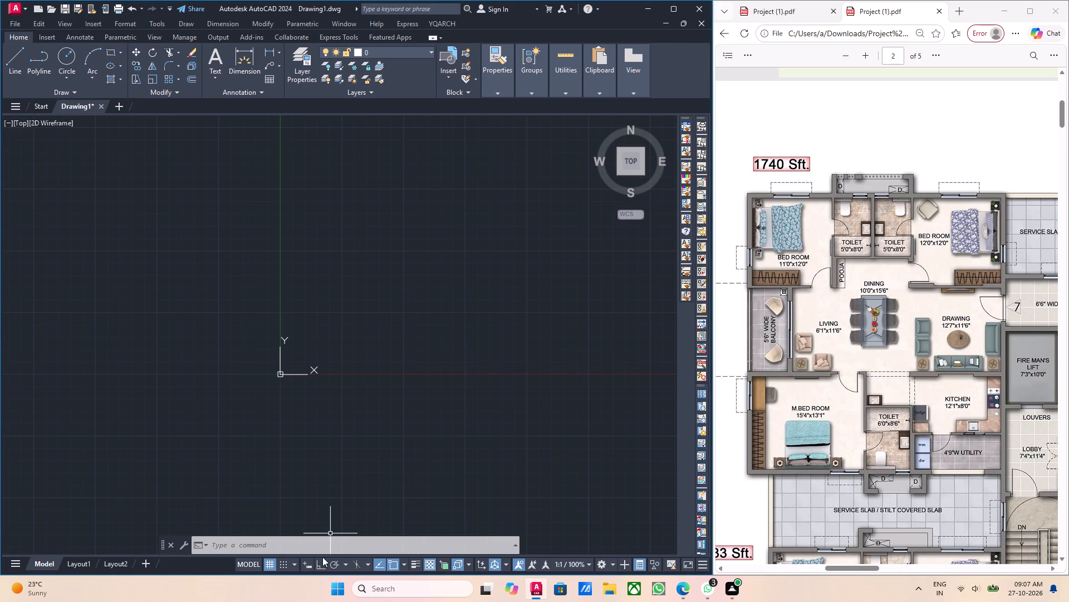
click(318, 546)
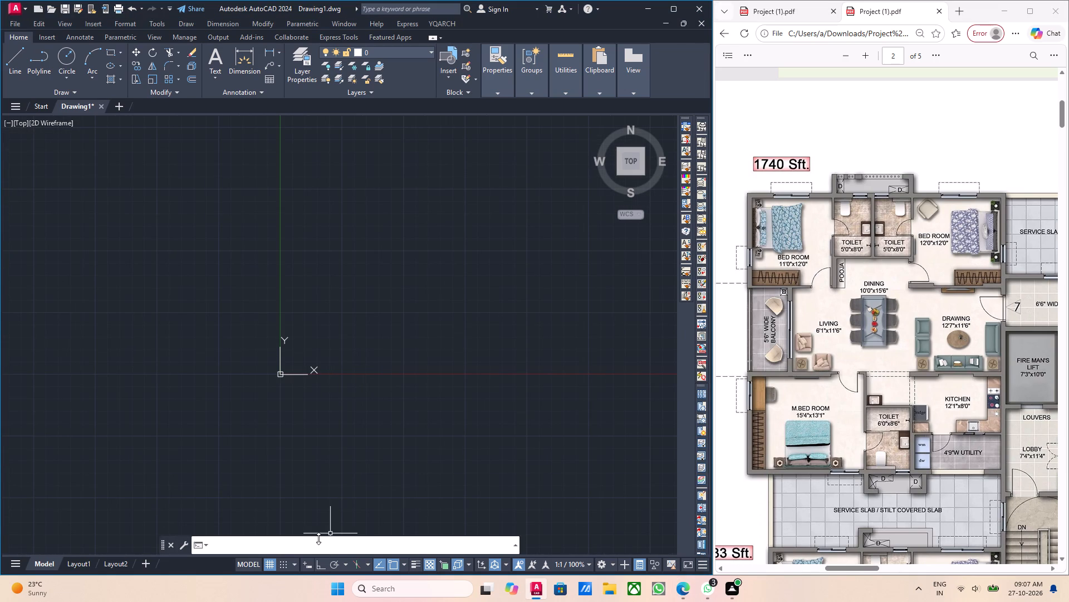
text(unir)
key(BackSpace)
text(ts)
key(space)
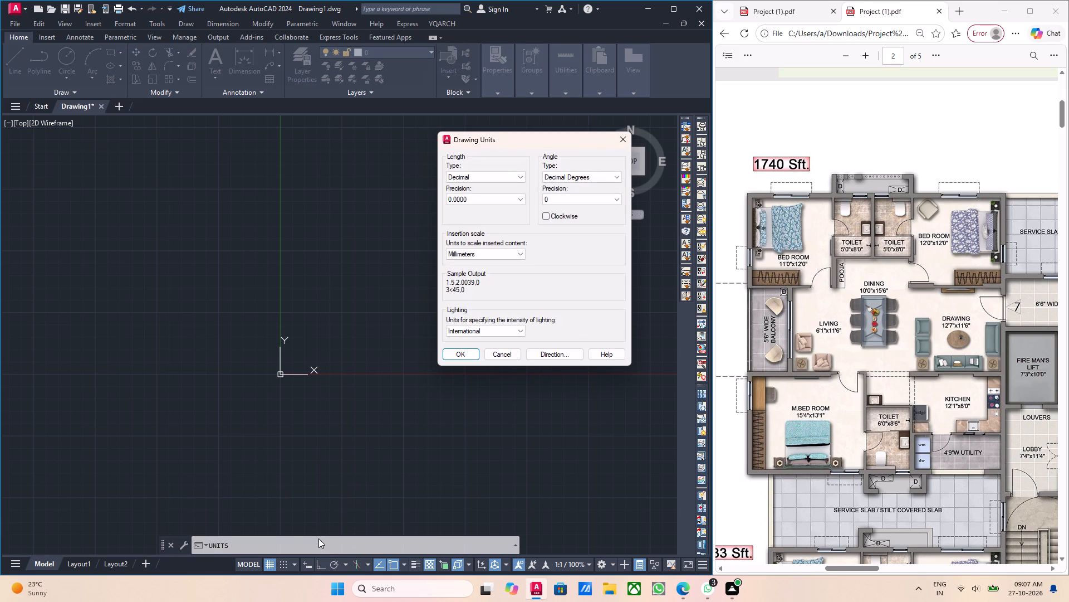
click(494, 181)
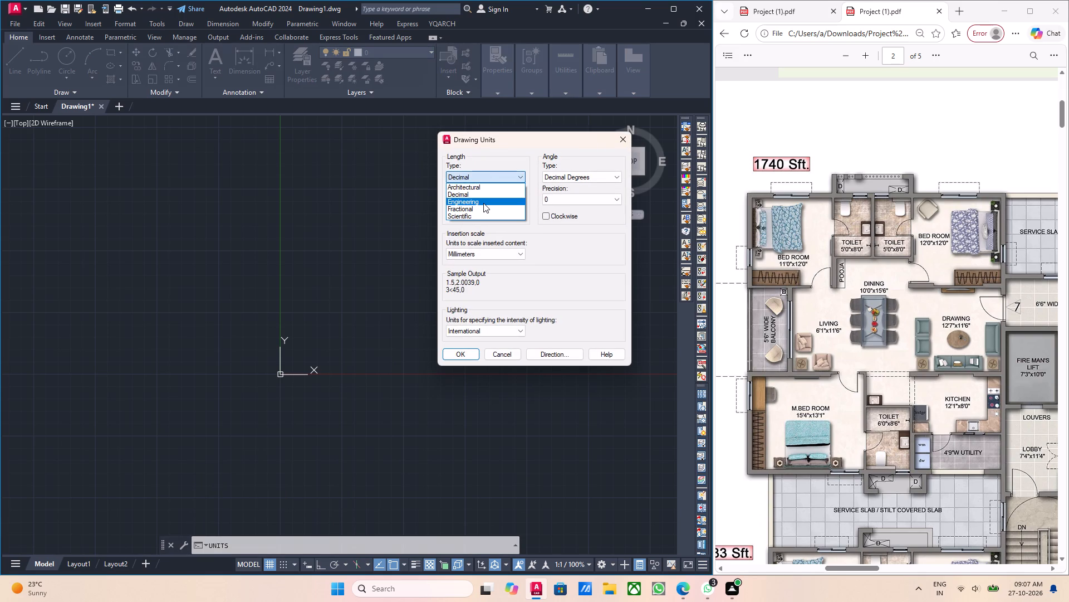
click(483, 203)
click(482, 203)
click(477, 215)
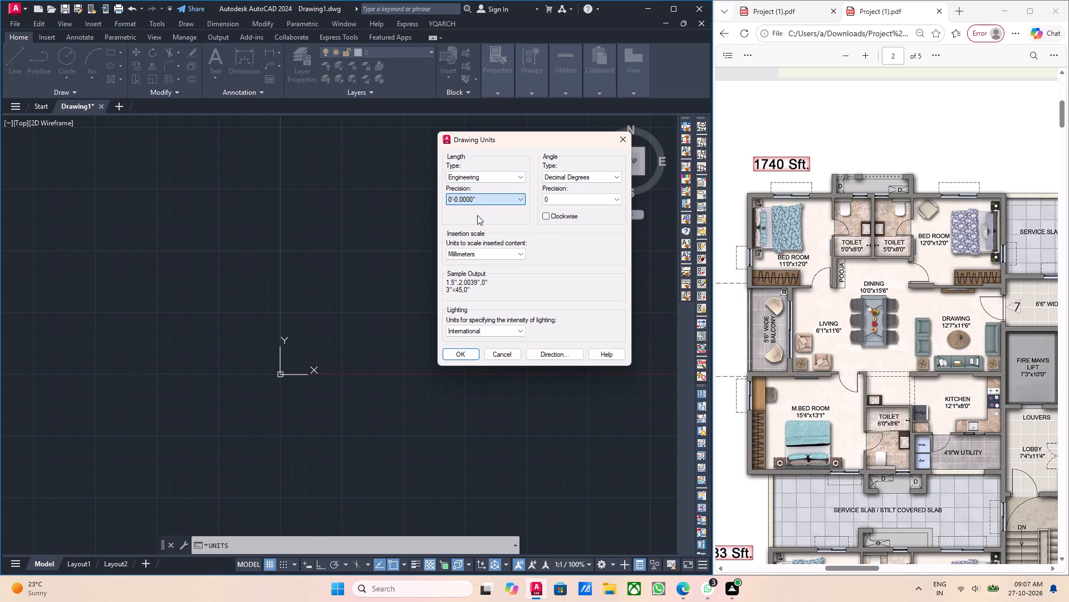
click(494, 251)
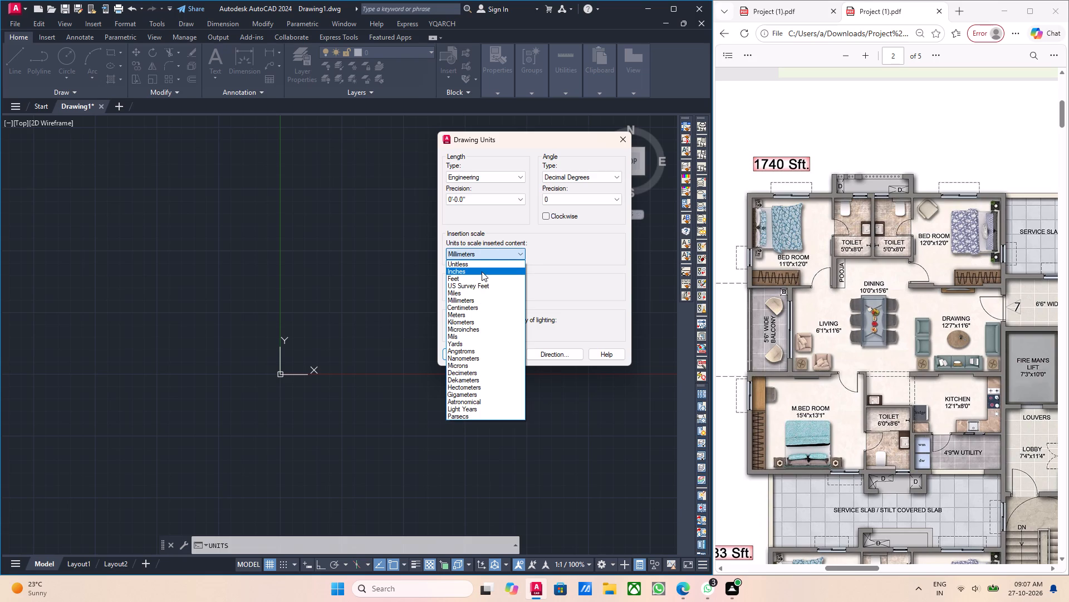
click(482, 271)
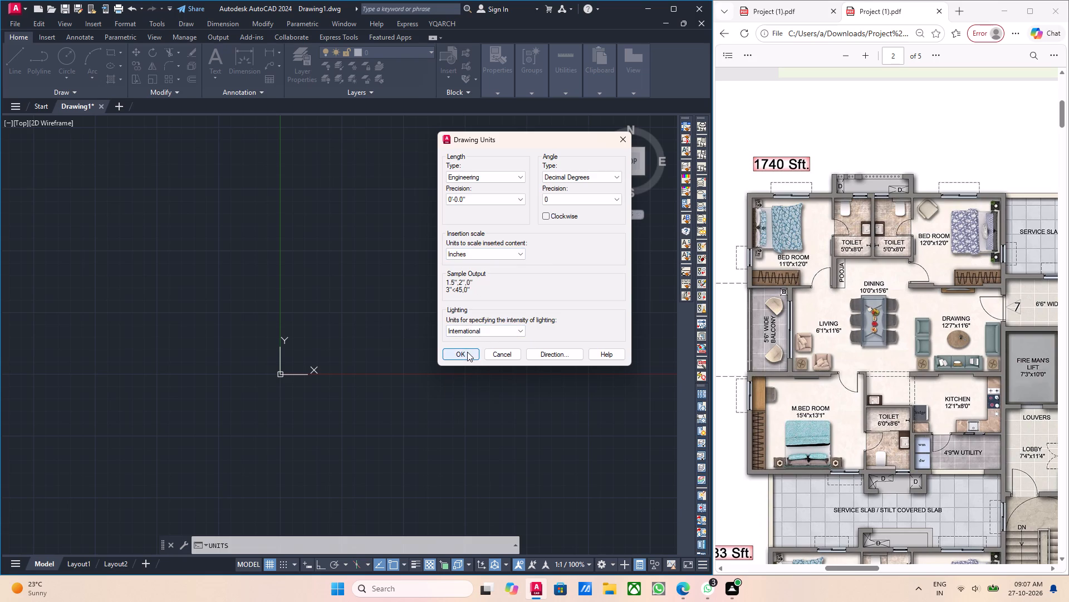
click(467, 352)
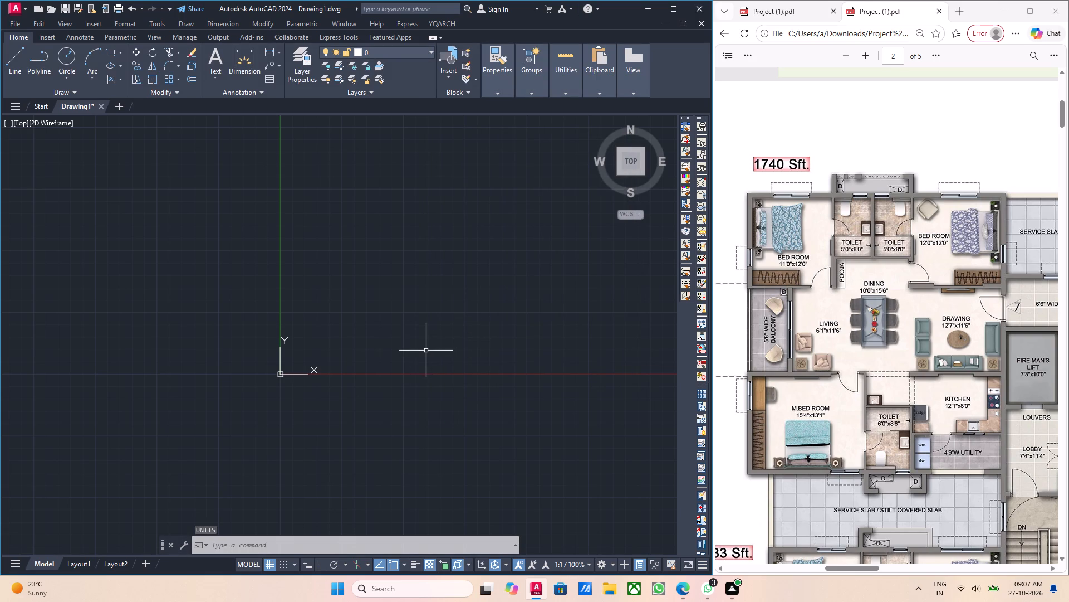
Modify the ISO-25 dimension style so its linear dimensions use Engineering units with 0'-0.0" precision.
key(s)
key(BackSpace)
key(d)
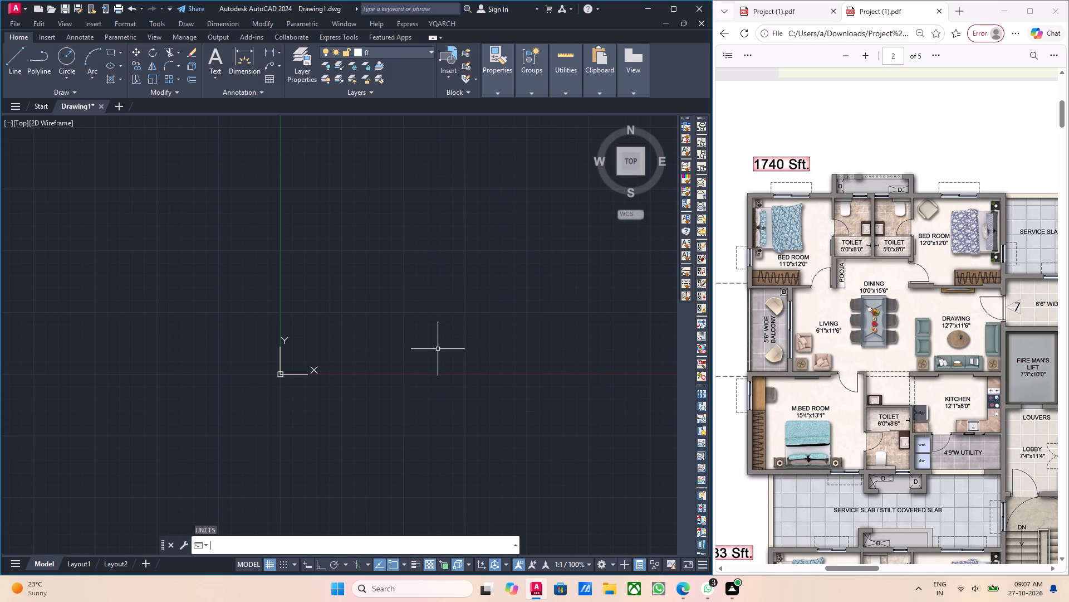
key(Return)
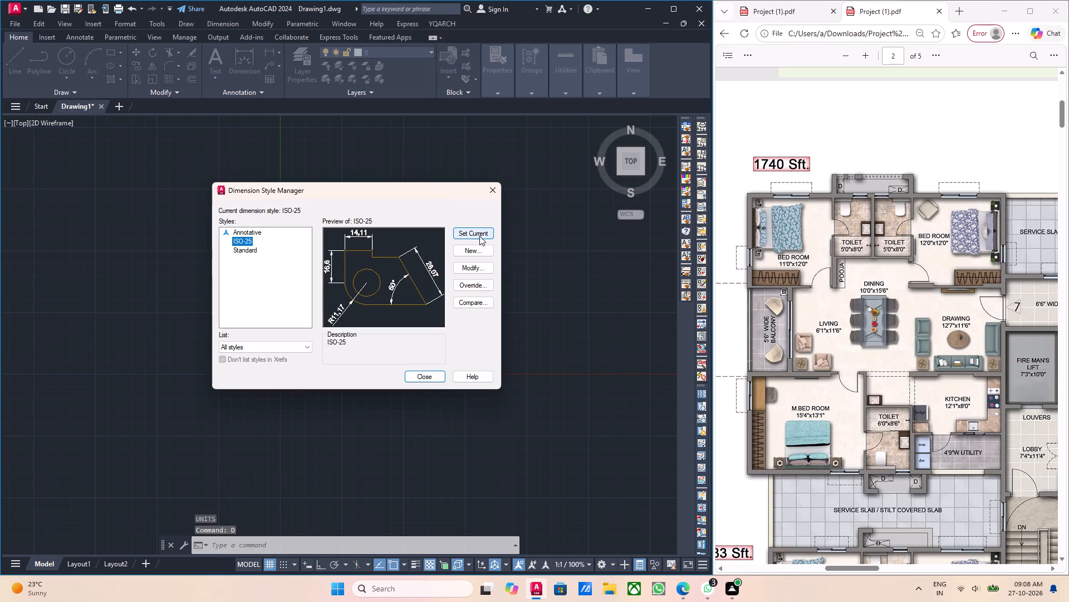
click(477, 265)
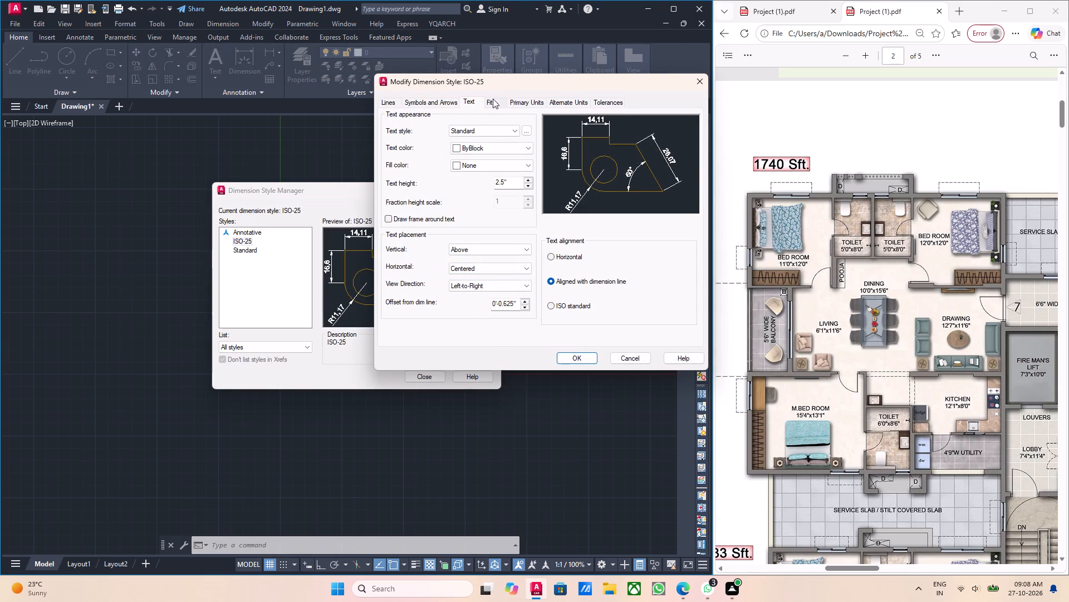
click(526, 99)
click(493, 122)
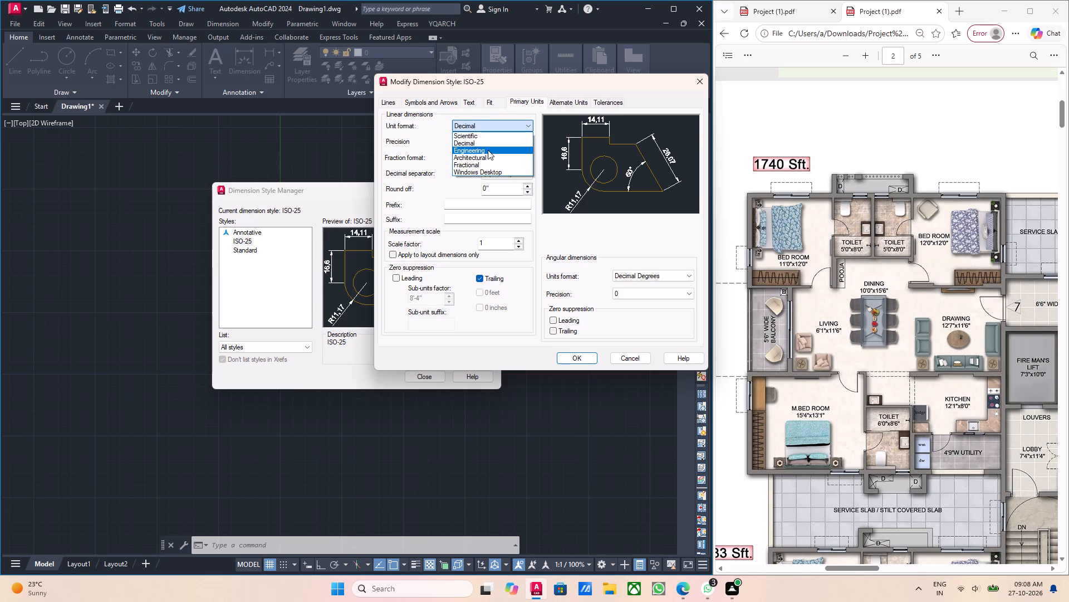
click(487, 152)
click(487, 144)
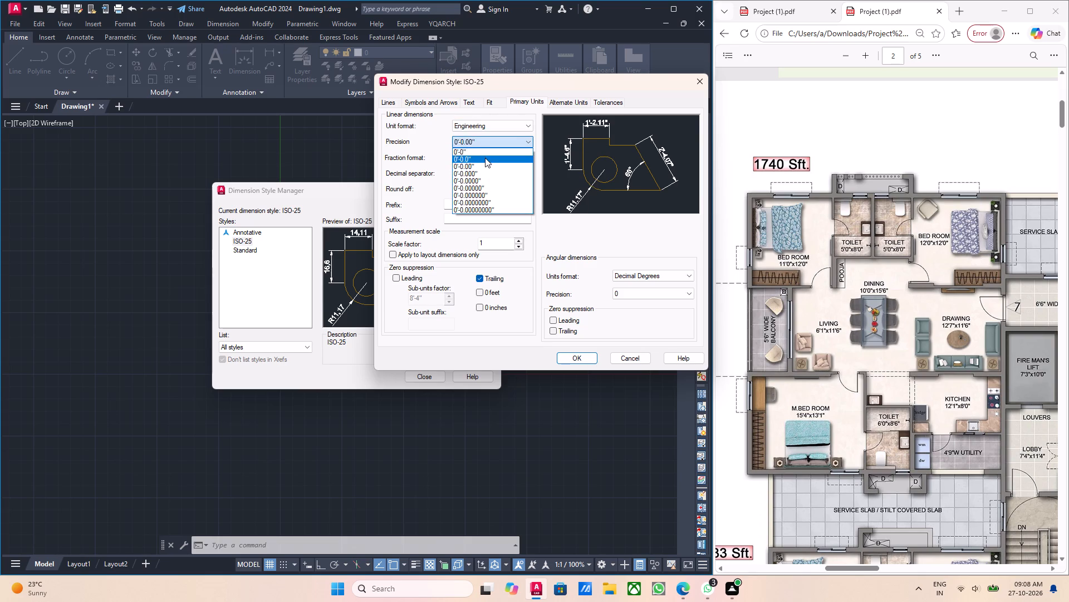
click(485, 158)
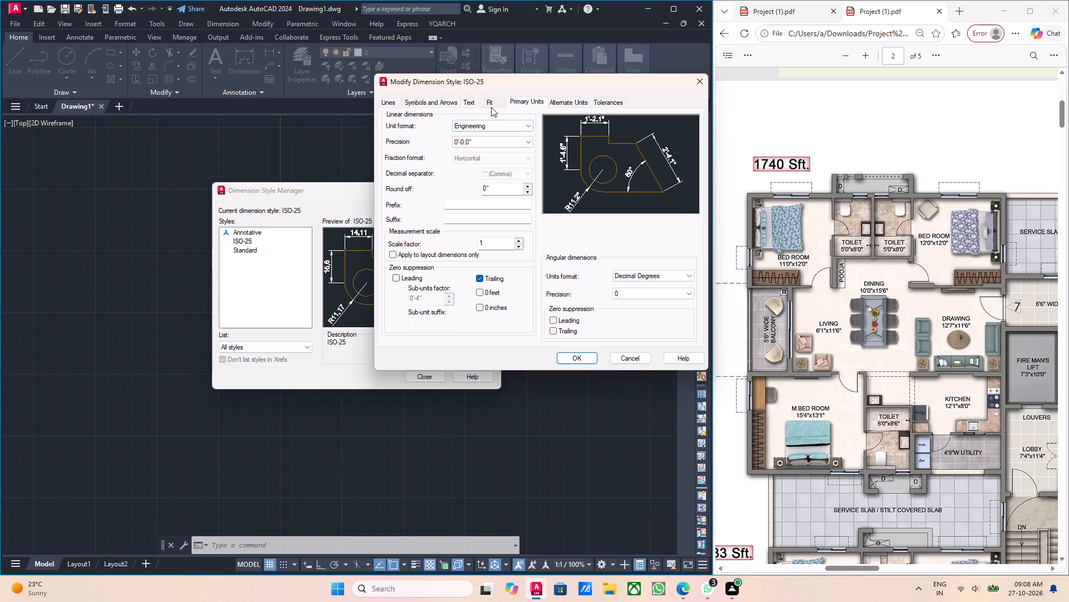
Set the ISO-25 dimension text height to 10", make the style current and close the Dimension Style Manager.
click(491, 101)
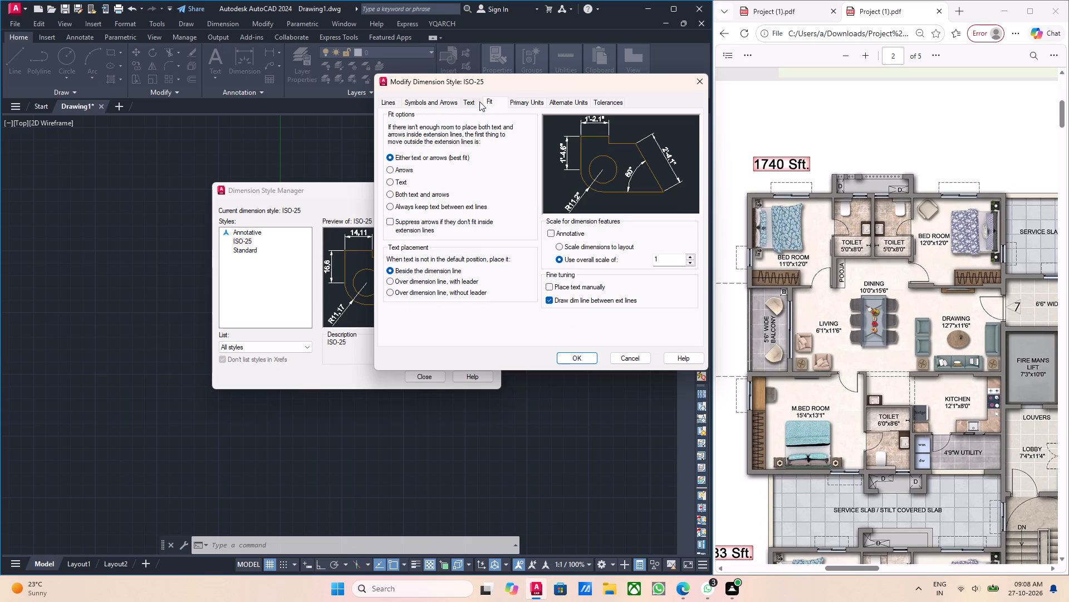
click(464, 101)
click(509, 181)
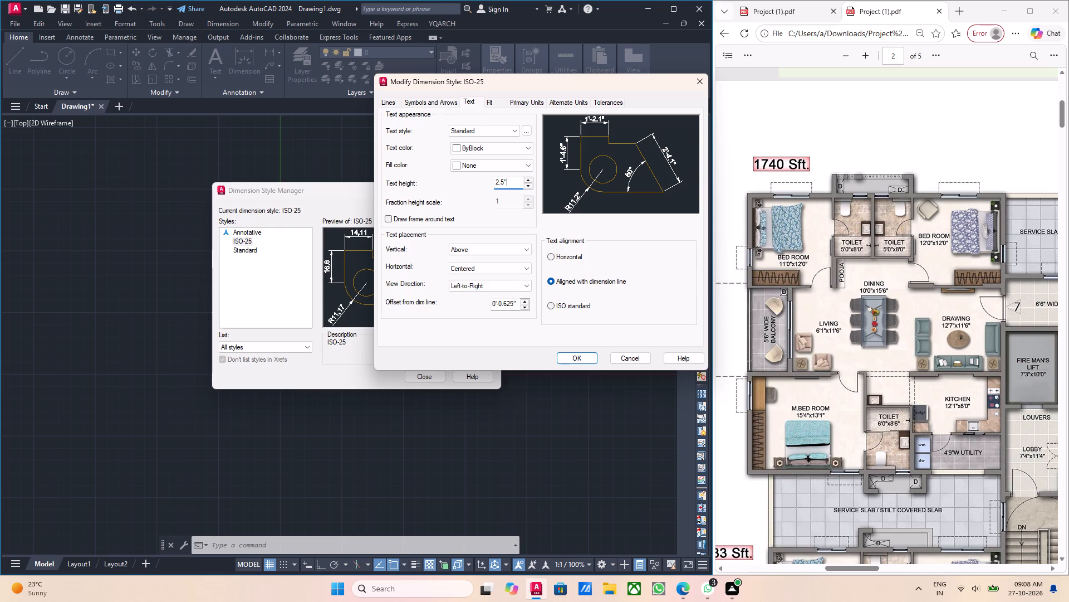
key(BackSpace)
key(BackSpace)
key(BackSpace)
key(BackSpace)
text(10")
key(Return)
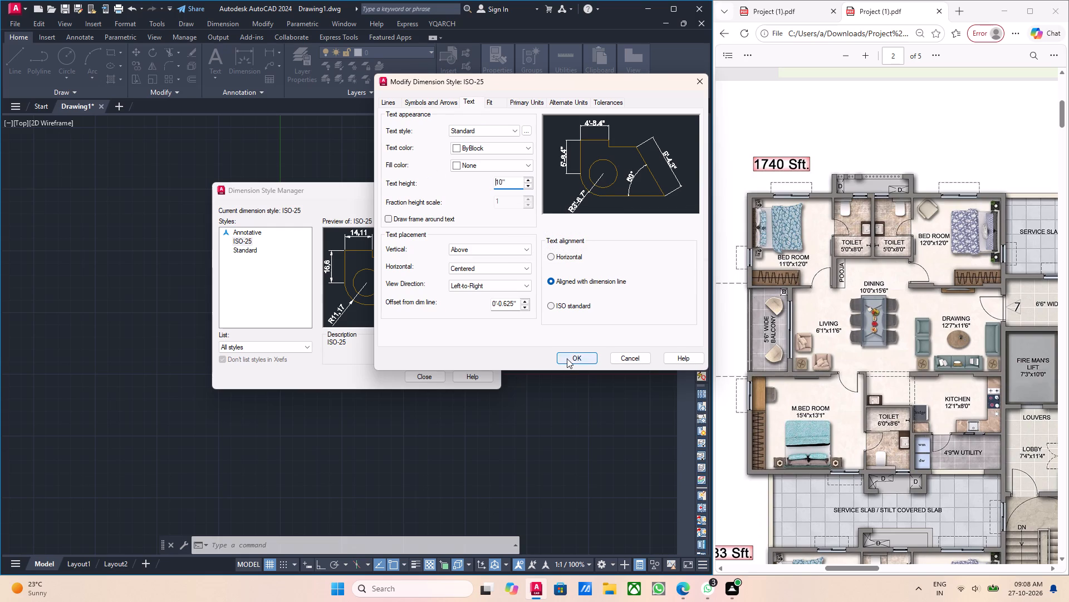
click(567, 358)
click(479, 226)
click(475, 228)
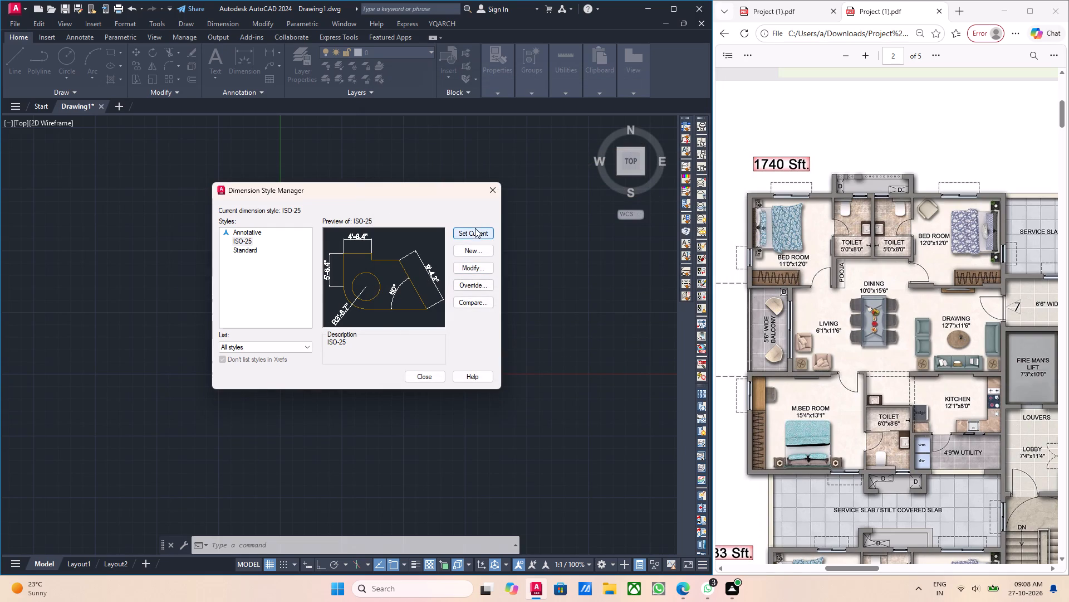
click(473, 237)
click(472, 235)
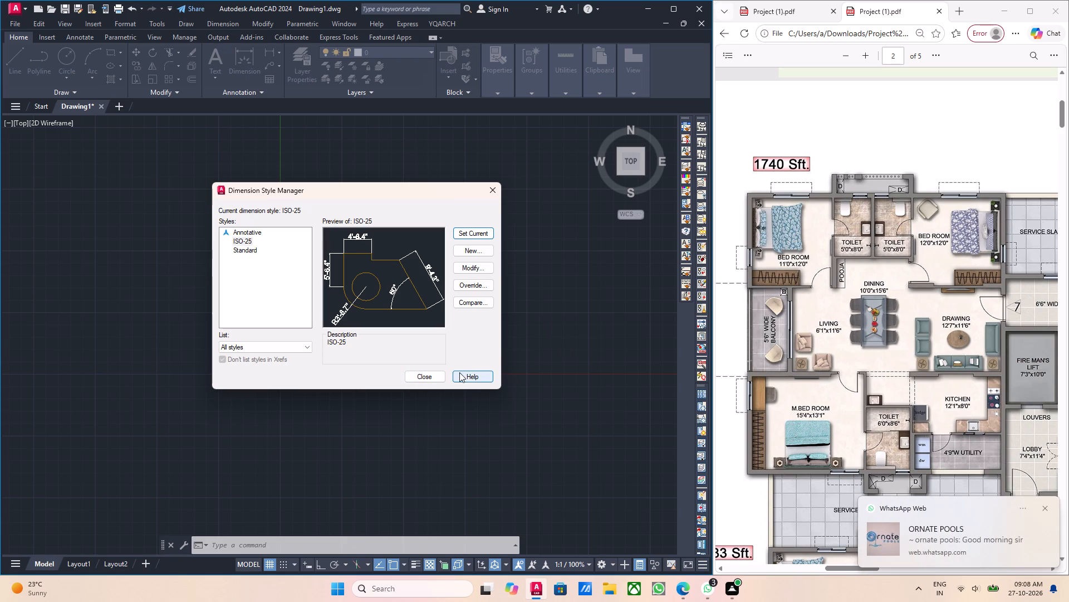
click(474, 230)
click(429, 378)
Turn Ortho on while drawing a horizontal ray that extends rightward across the empty drawing area.
scroll(475, 377, down, 2)
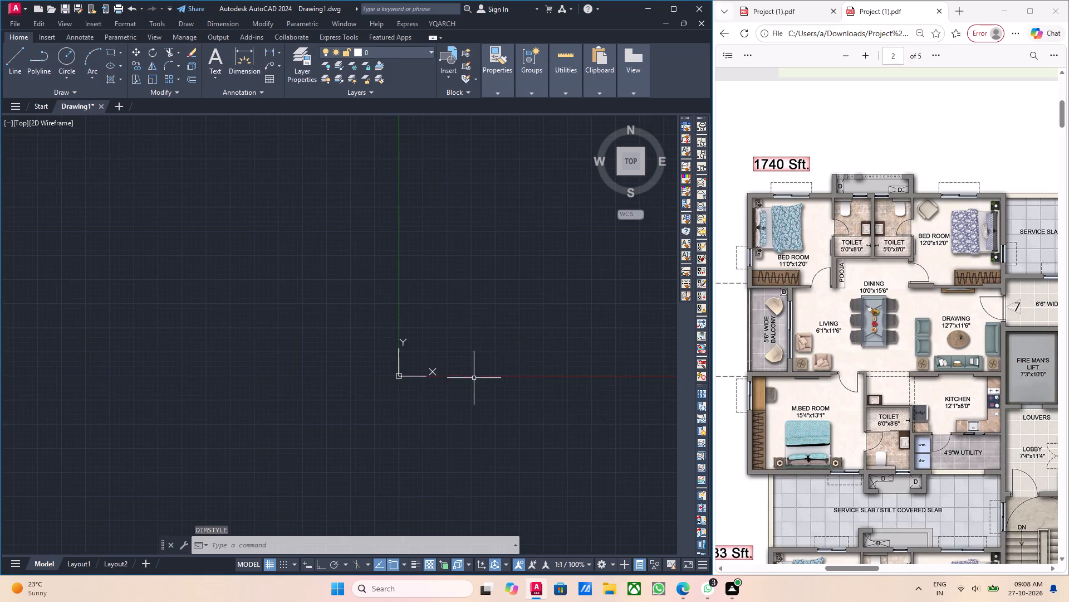
middle_drag(511, 367, 398, 405)
middle_drag(507, 392, 372, 420)
middle_drag(553, 390, 424, 395)
middle_click(488, 393)
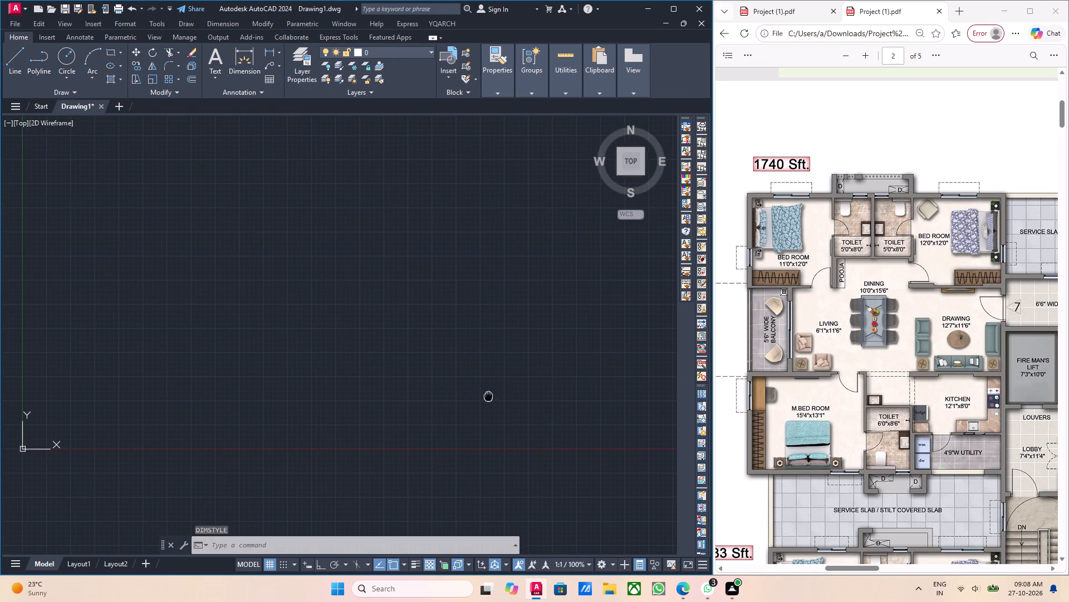
middle_drag(464, 288, 475, 349)
middle_drag(437, 310, 438, 330)
middle_drag(409, 309, 409, 323)
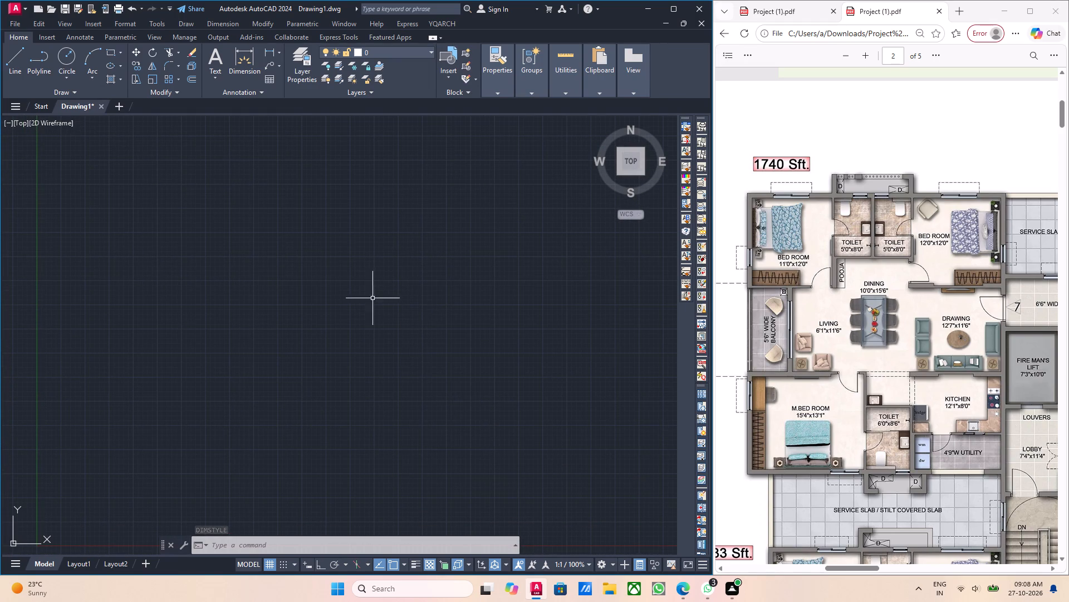
key(r)
text(ay)
key(Return)
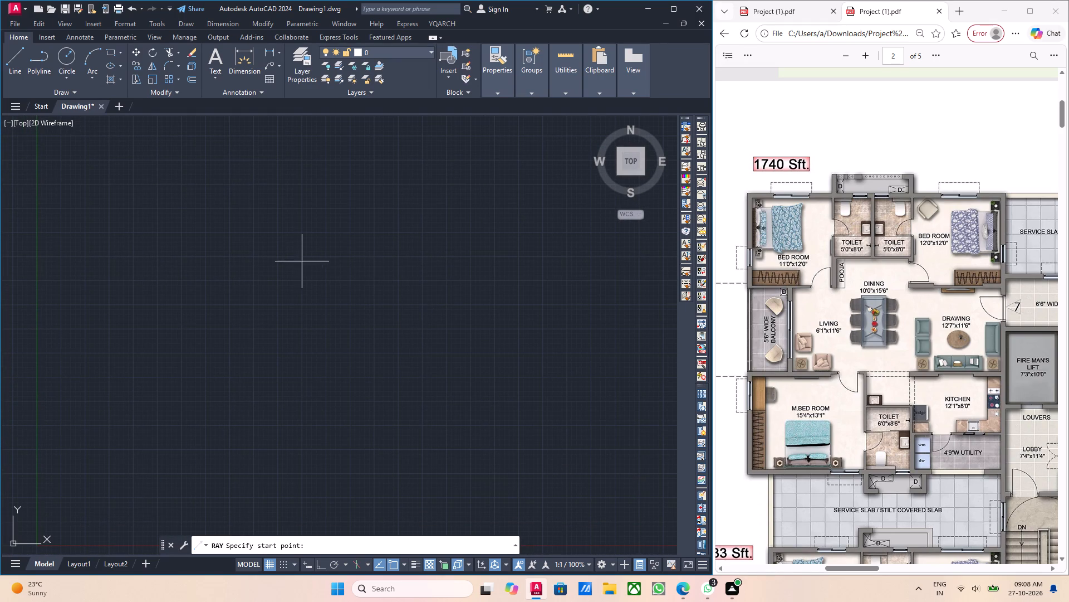
click(299, 260)
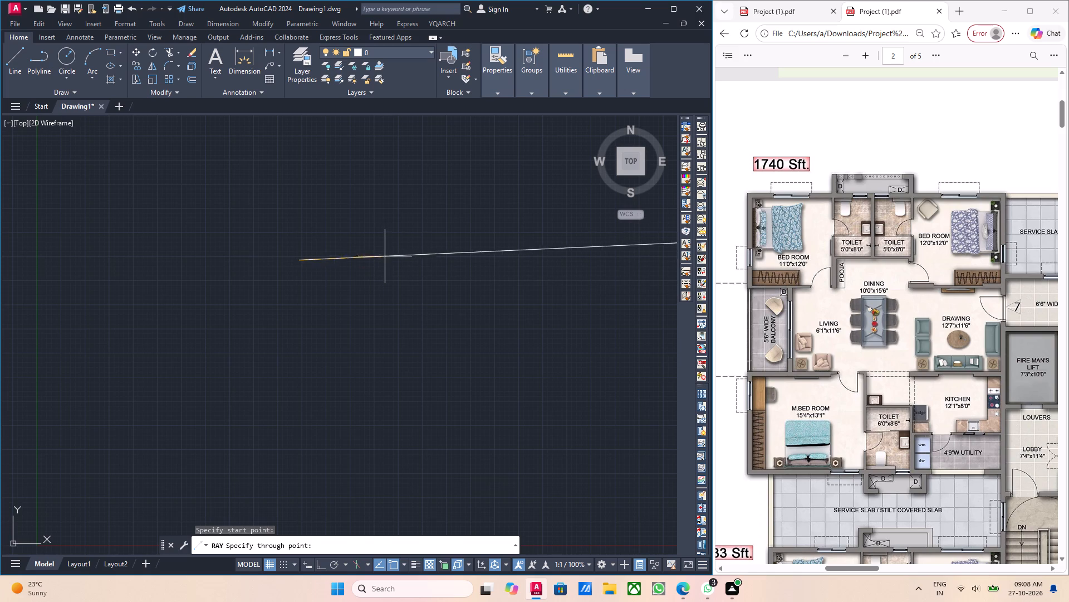
key(F8)
click(385, 261)
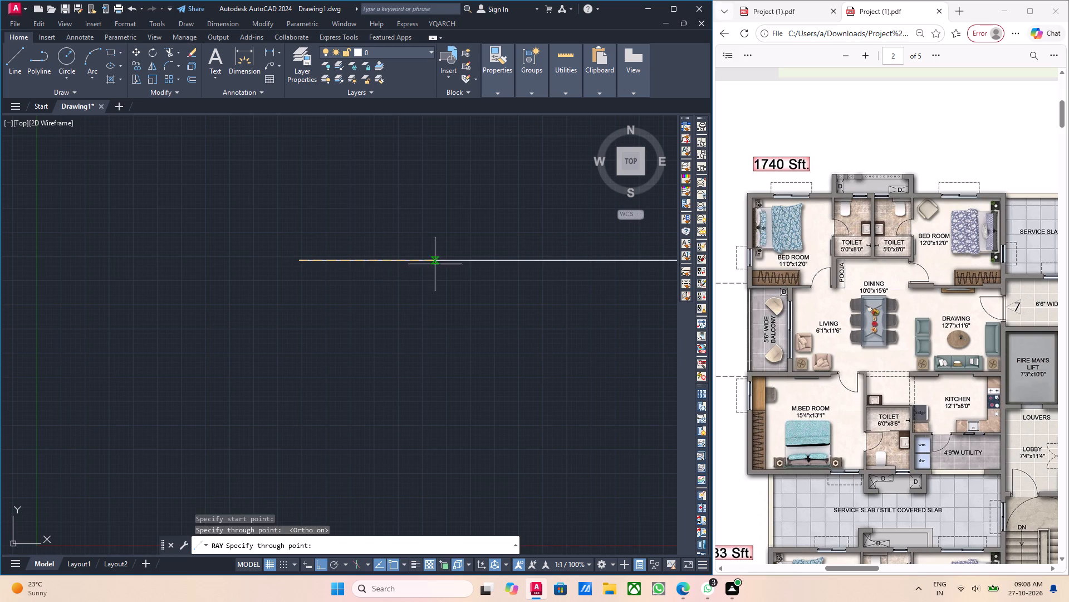
key(Escape)
key(grave)
key(Escape)
middle_drag(423, 321, 431, 328)
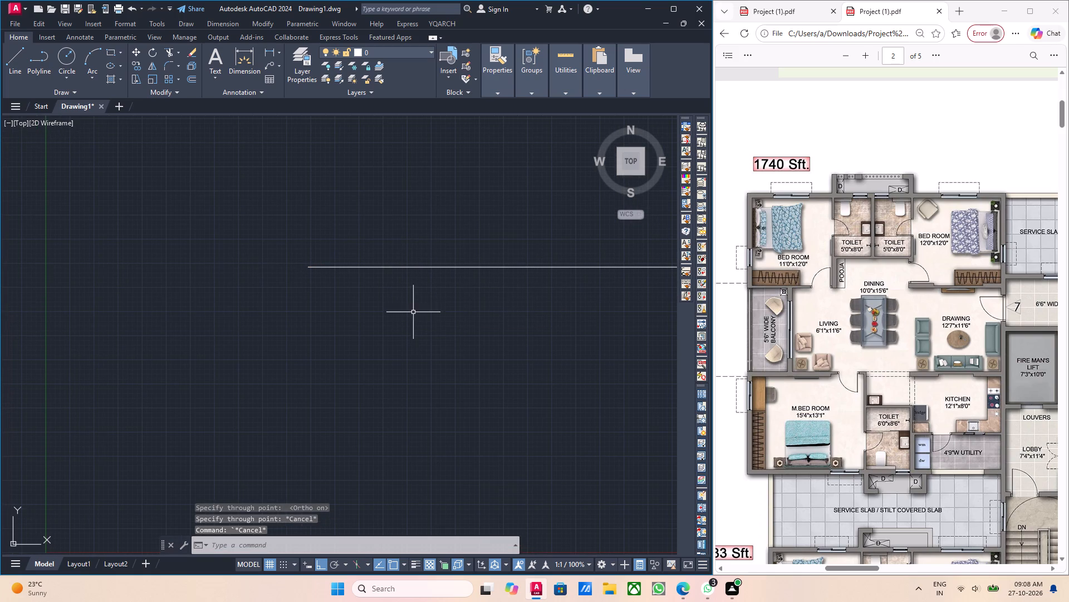
key(Escape)
Offset the horizontal ray by 9" to form a pair of parallel wall lines.
drag(440, 293, 405, 249)
middle_drag(492, 381, 440, 385)
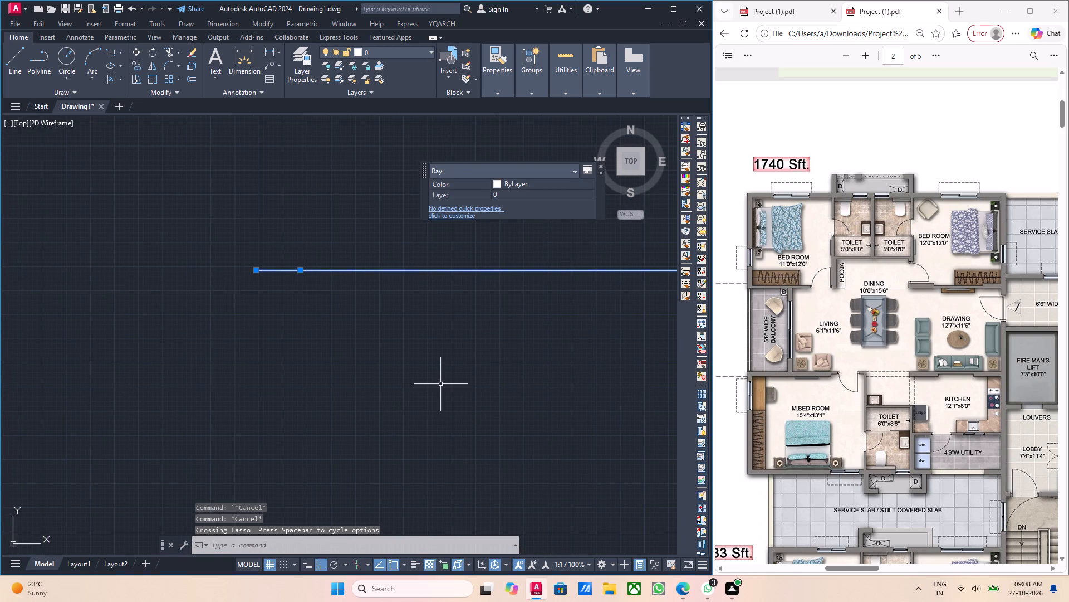
key(o)
key(Return)
drag(255, 270, 261, 279)
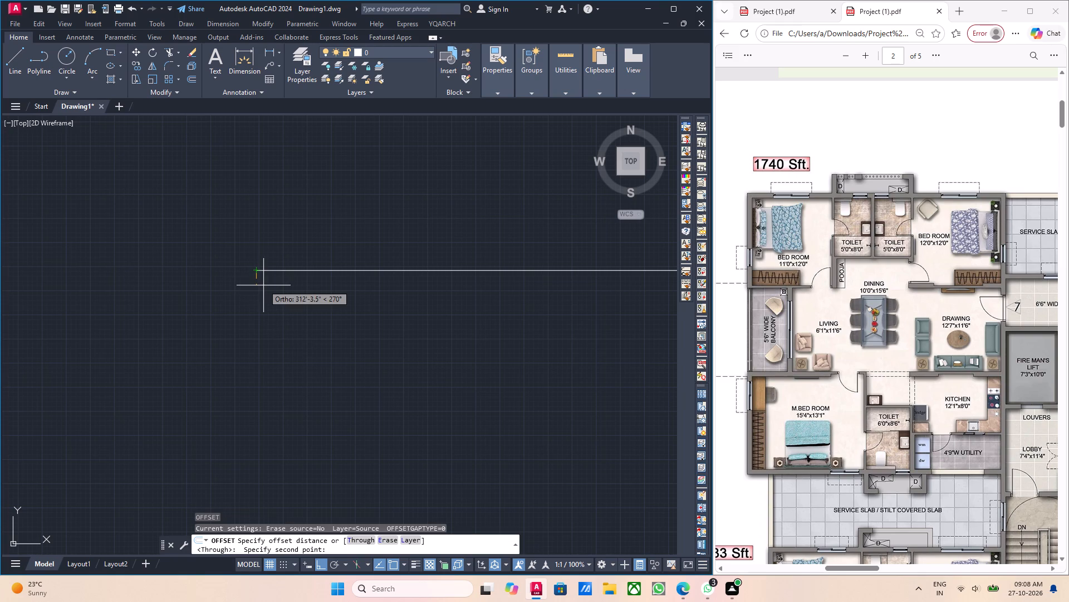
key(9)
key(Return)
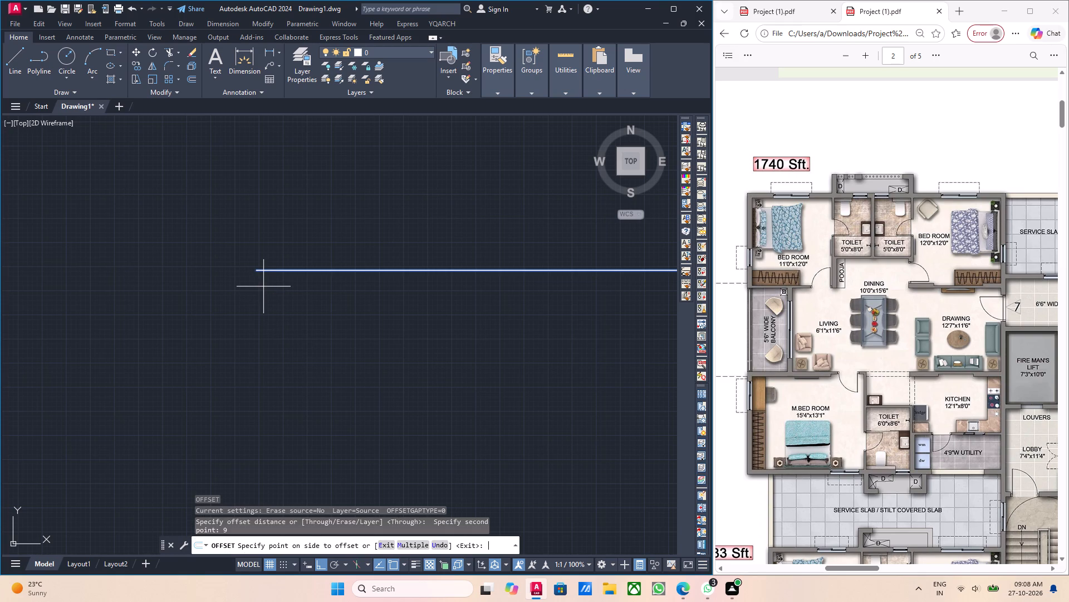
scroll(266, 299, down, 1)
middle_drag(271, 305, 202, 344)
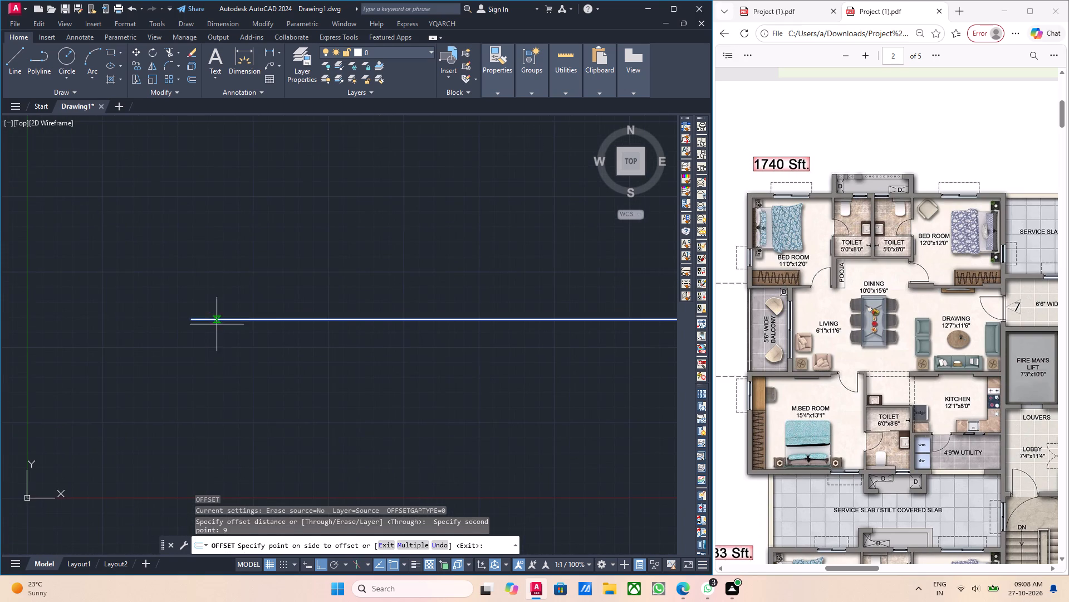
click(194, 318)
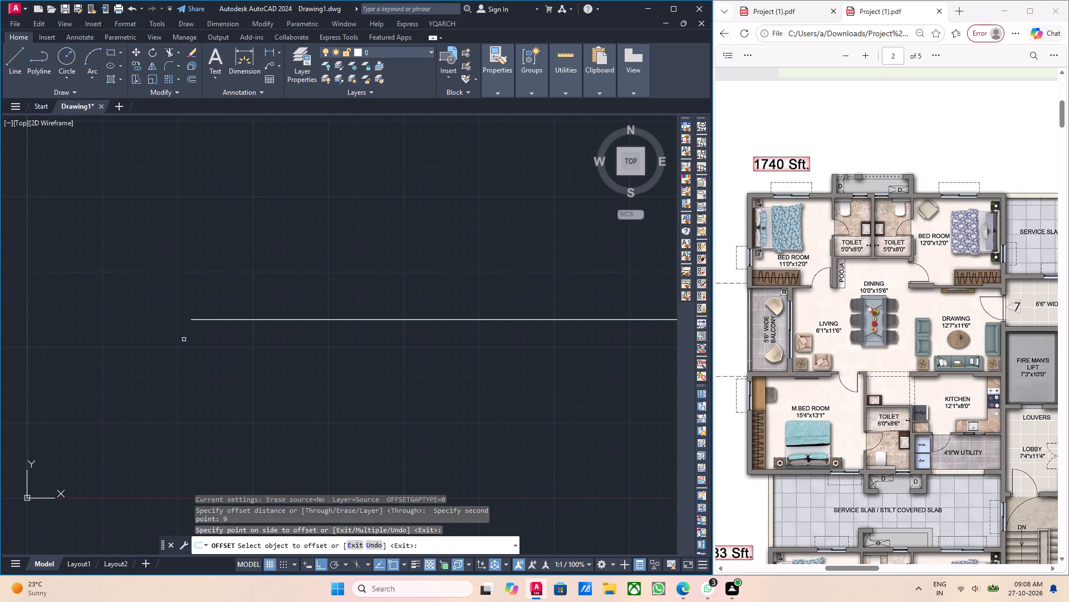
key(Escape)
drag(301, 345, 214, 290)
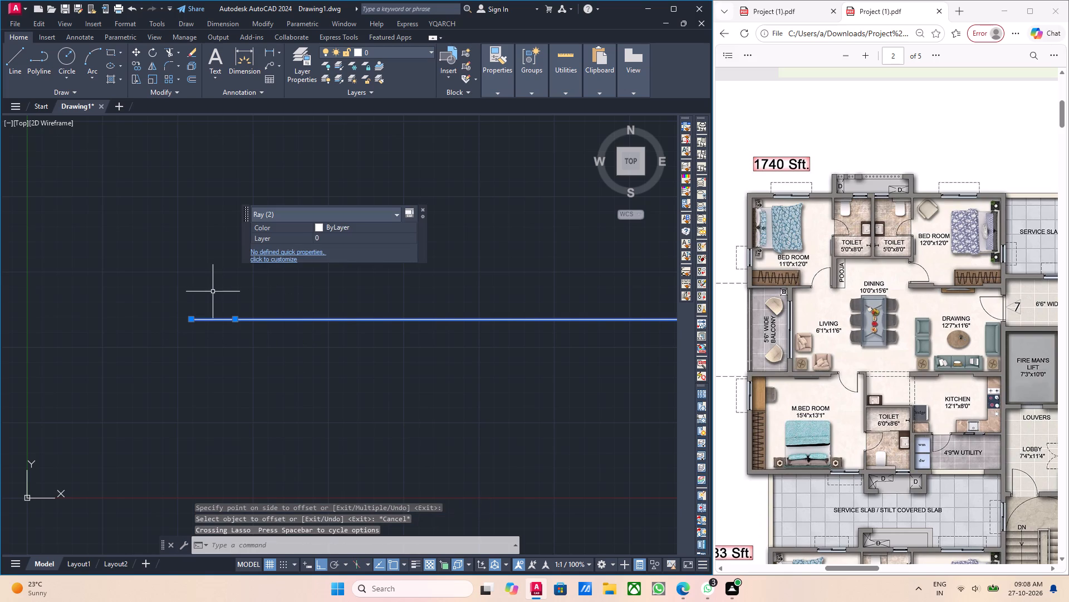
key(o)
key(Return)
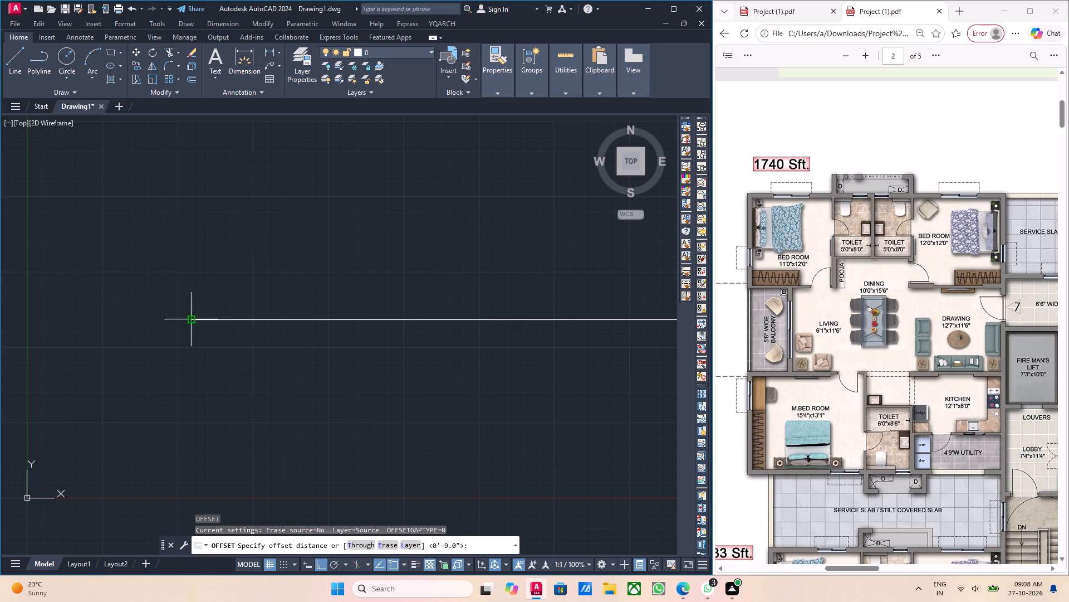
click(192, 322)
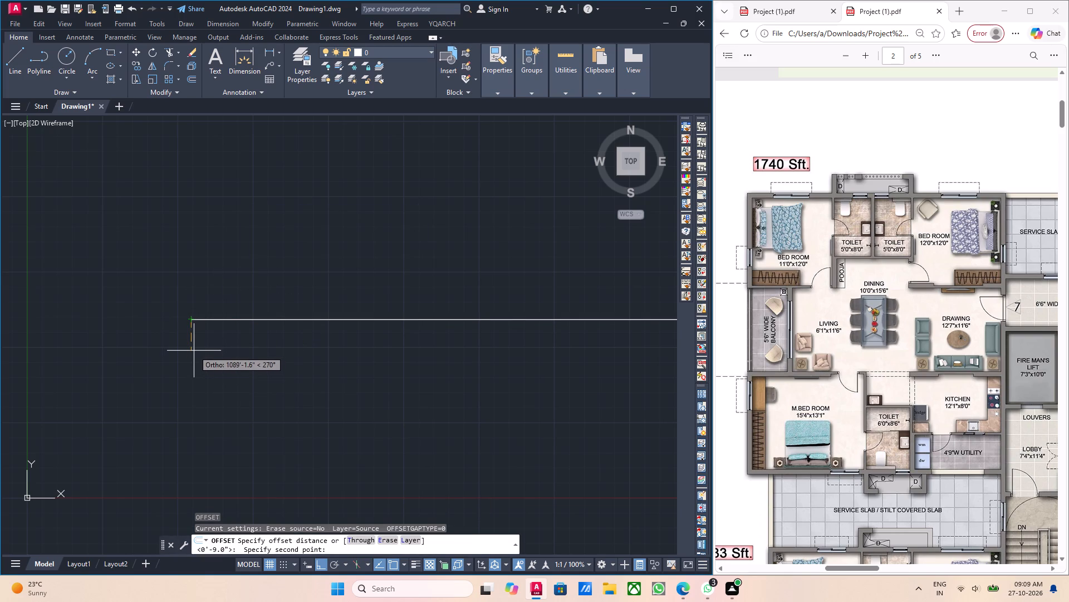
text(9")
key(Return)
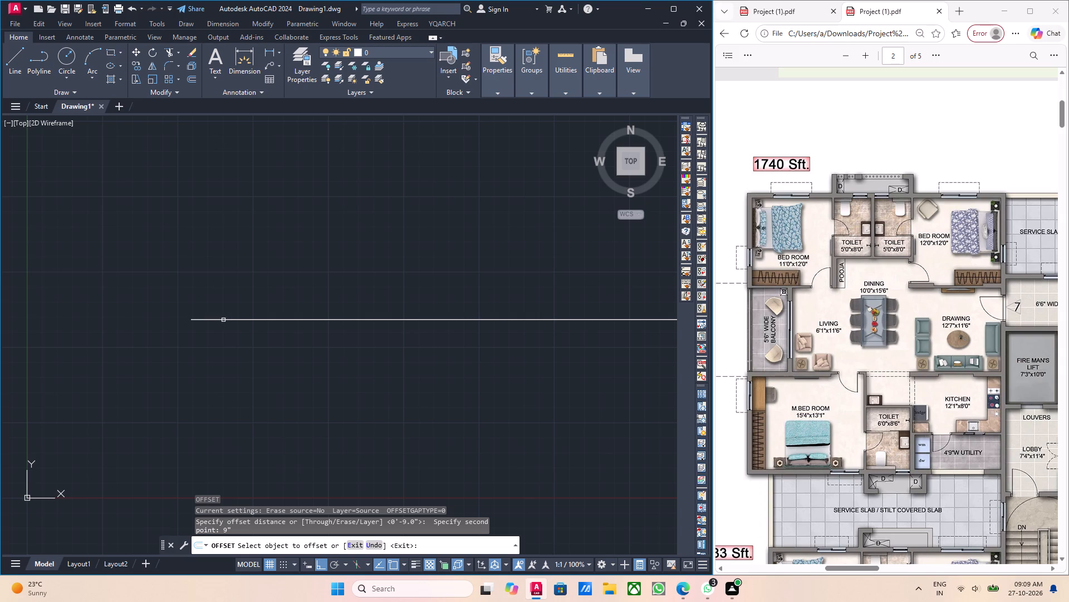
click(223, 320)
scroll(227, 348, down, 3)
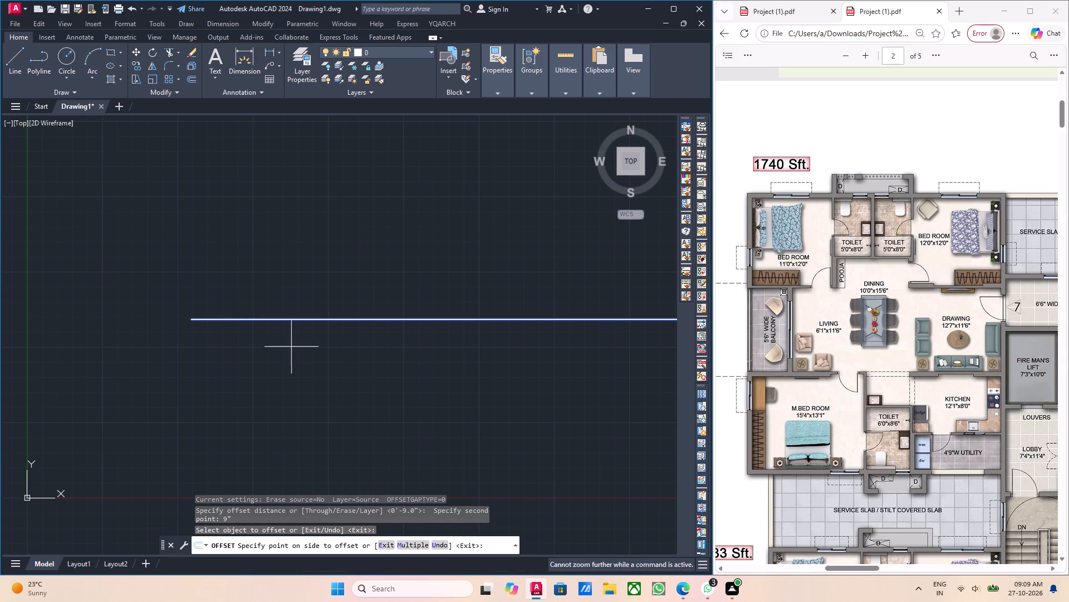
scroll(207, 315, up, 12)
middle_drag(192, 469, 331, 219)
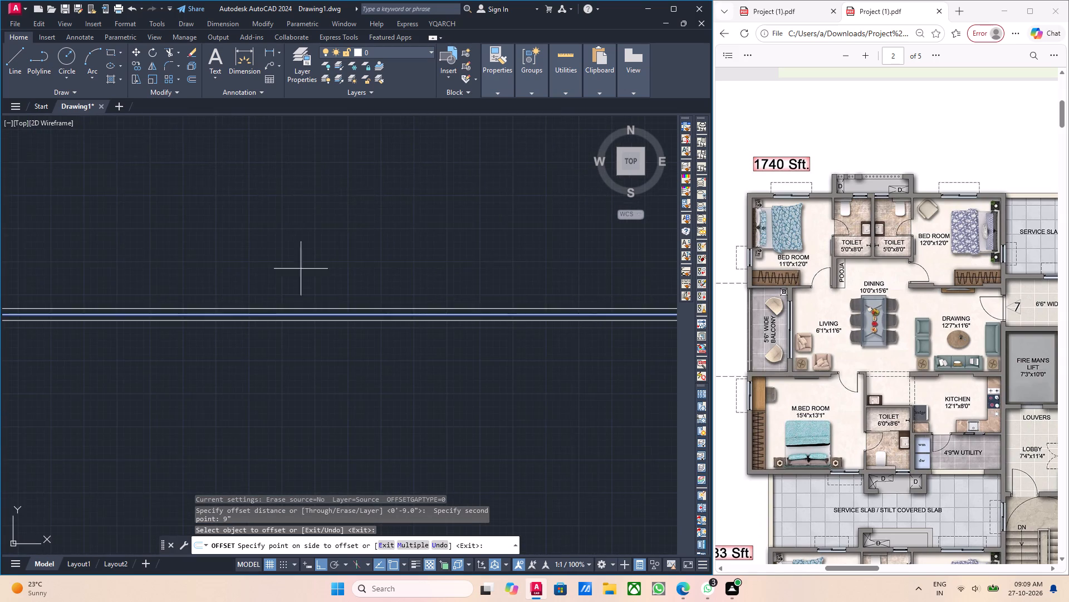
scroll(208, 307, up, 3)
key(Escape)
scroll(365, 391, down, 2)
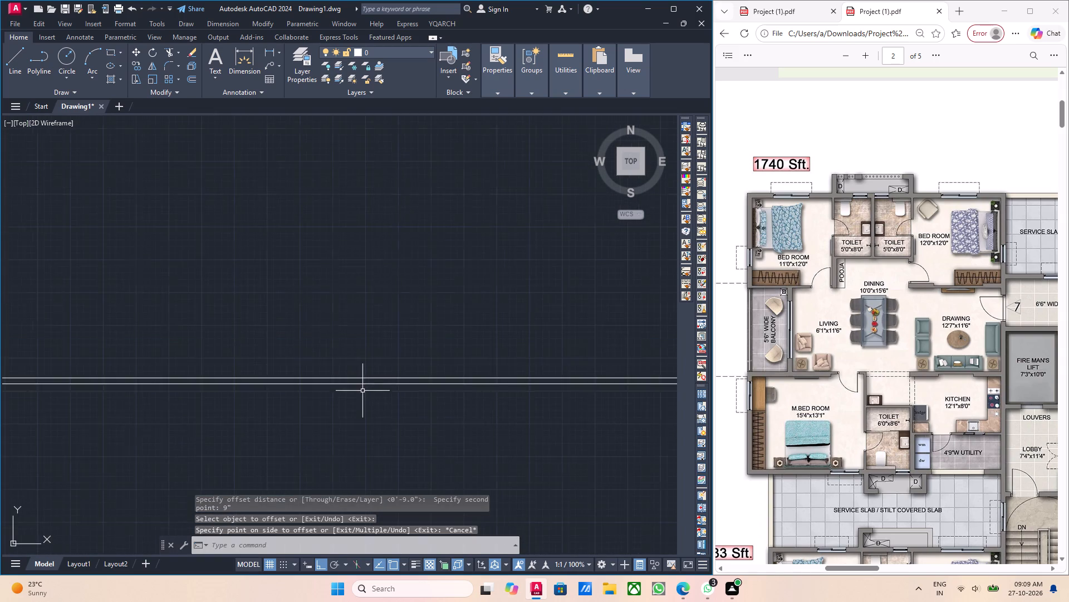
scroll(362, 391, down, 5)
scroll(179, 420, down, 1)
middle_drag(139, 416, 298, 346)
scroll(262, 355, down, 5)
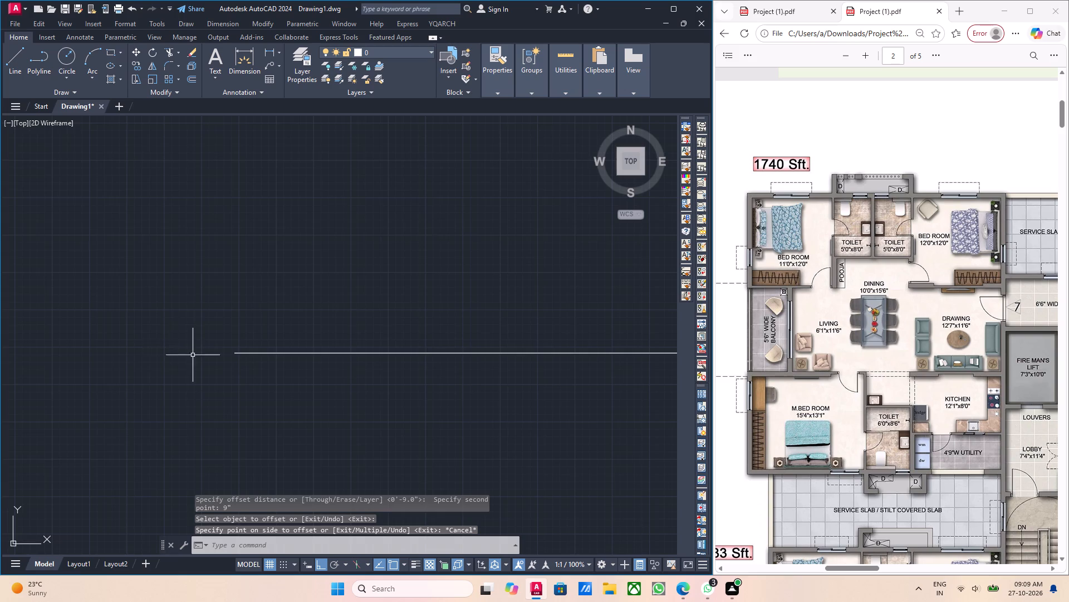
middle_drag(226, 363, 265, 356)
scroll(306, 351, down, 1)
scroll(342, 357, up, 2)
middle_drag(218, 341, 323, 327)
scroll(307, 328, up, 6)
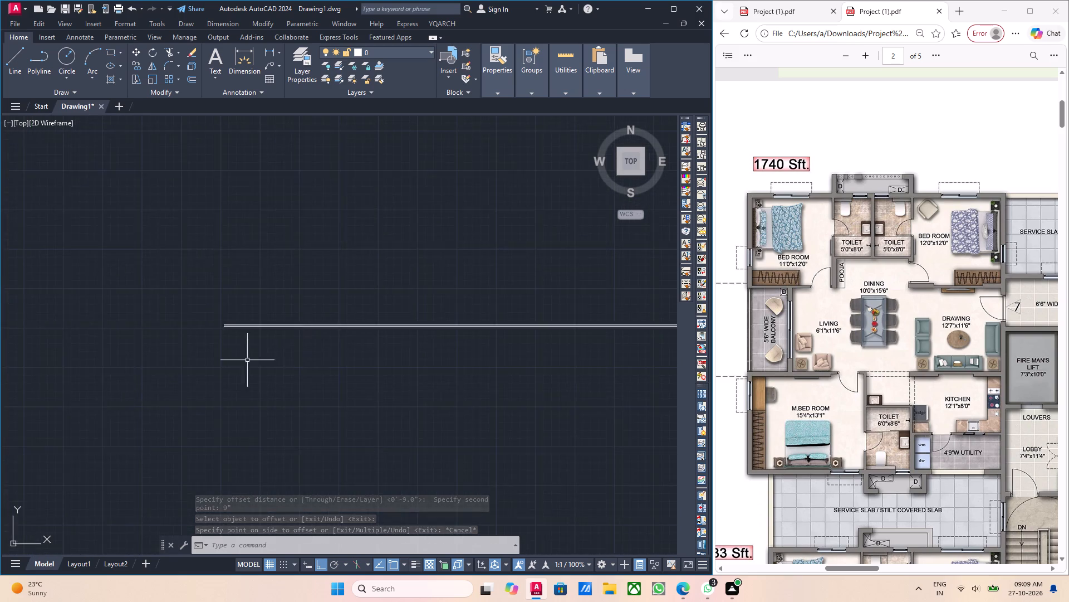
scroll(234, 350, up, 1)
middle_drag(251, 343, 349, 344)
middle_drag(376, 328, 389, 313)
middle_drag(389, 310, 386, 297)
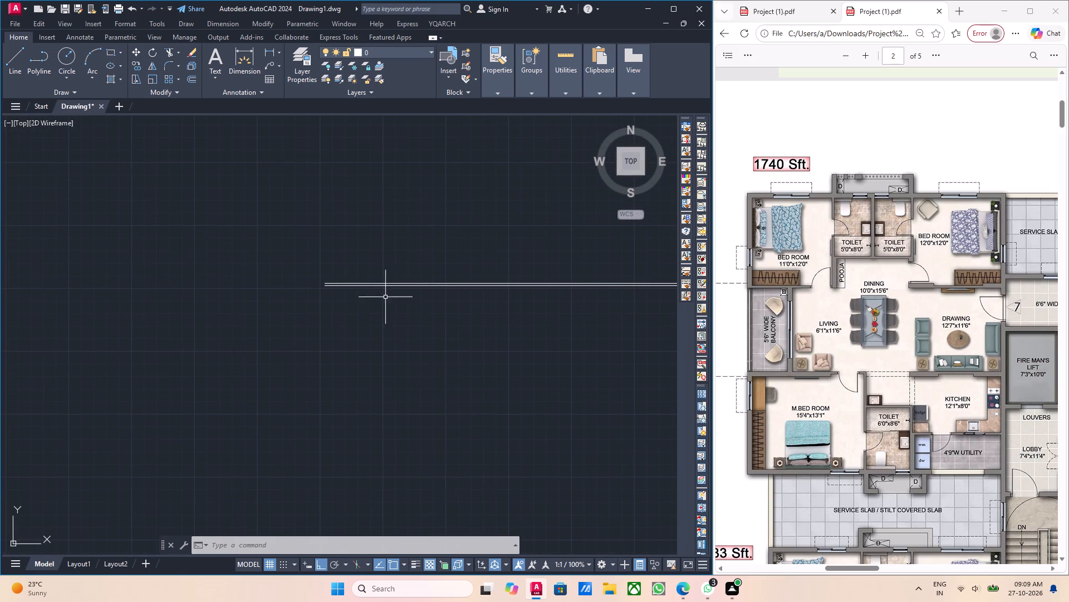
Offset the lower line of the 9" wall pair 12' downward for the bedroom depth.
middle_drag(376, 298, 367, 281)
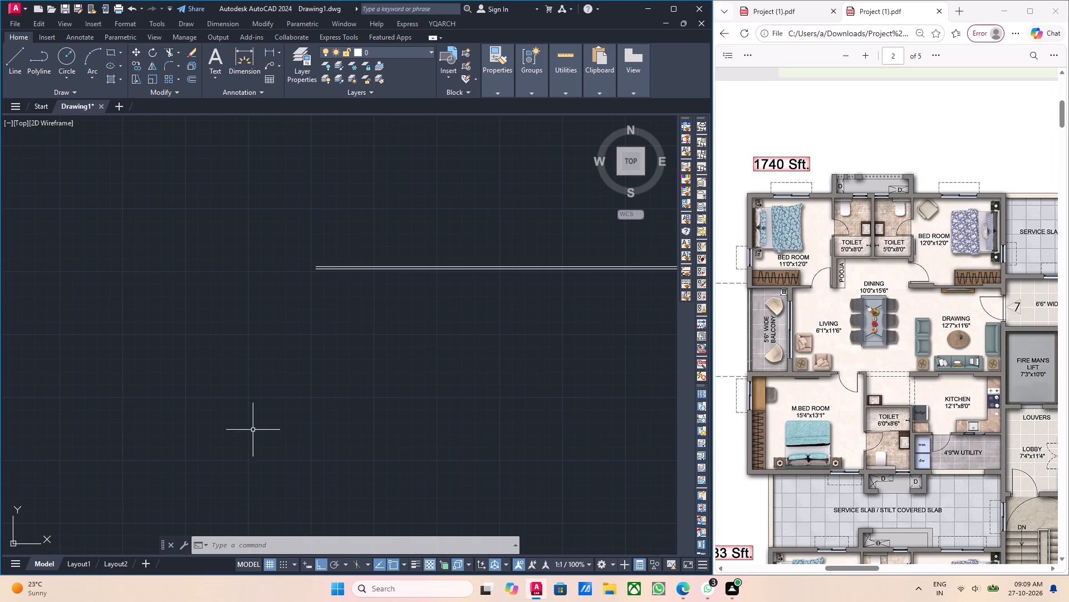
scroll(263, 314, up, 2)
middle_drag(470, 303, 323, 332)
click(260, 230)
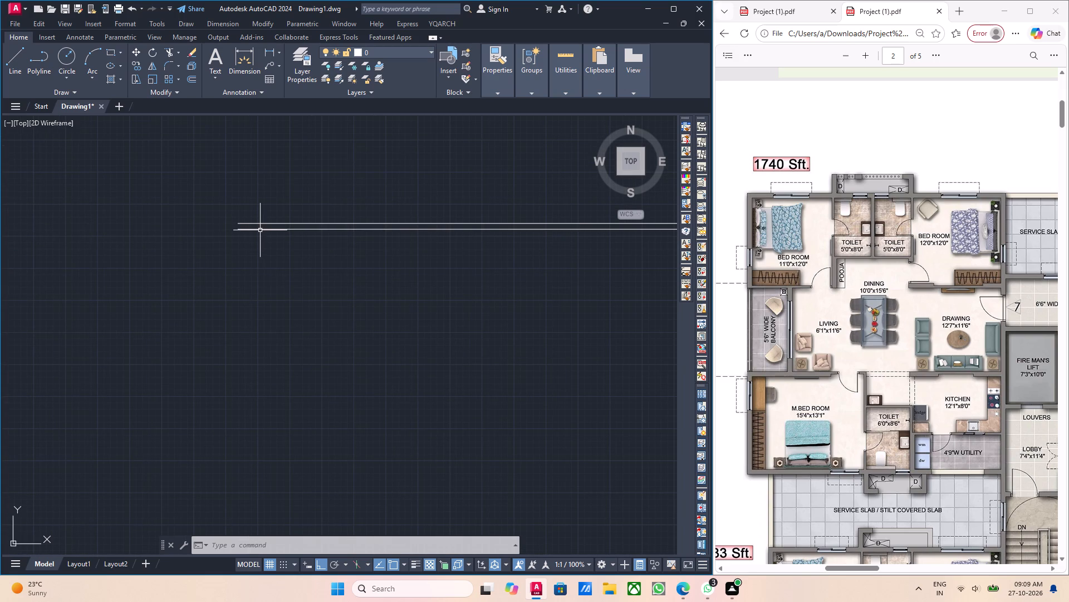
middle_drag(341, 334, 284, 333)
key(o)
key(Return)
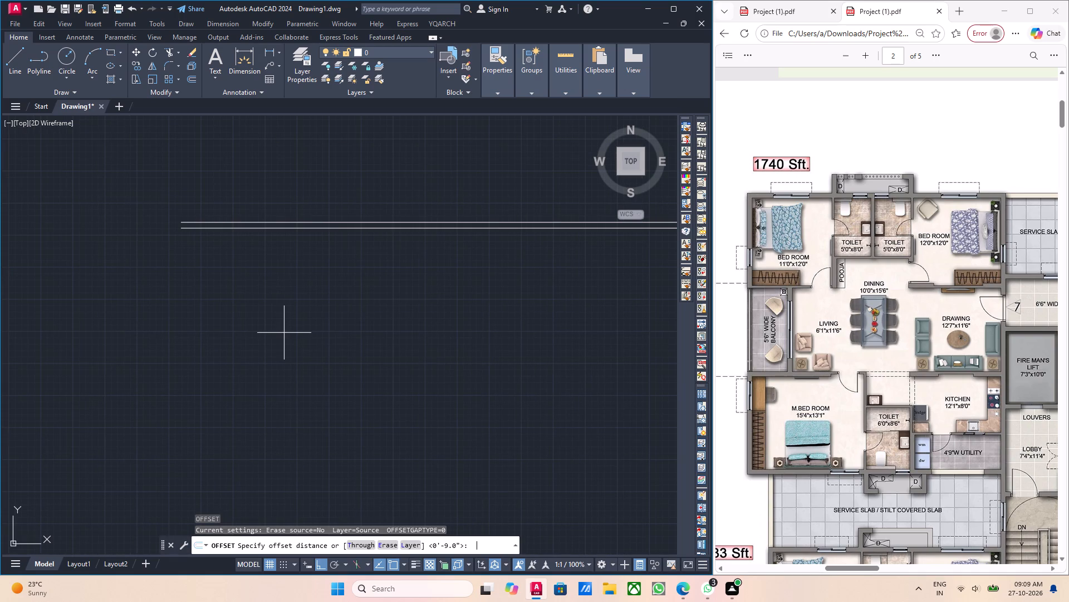
drag(180, 230, 183, 235)
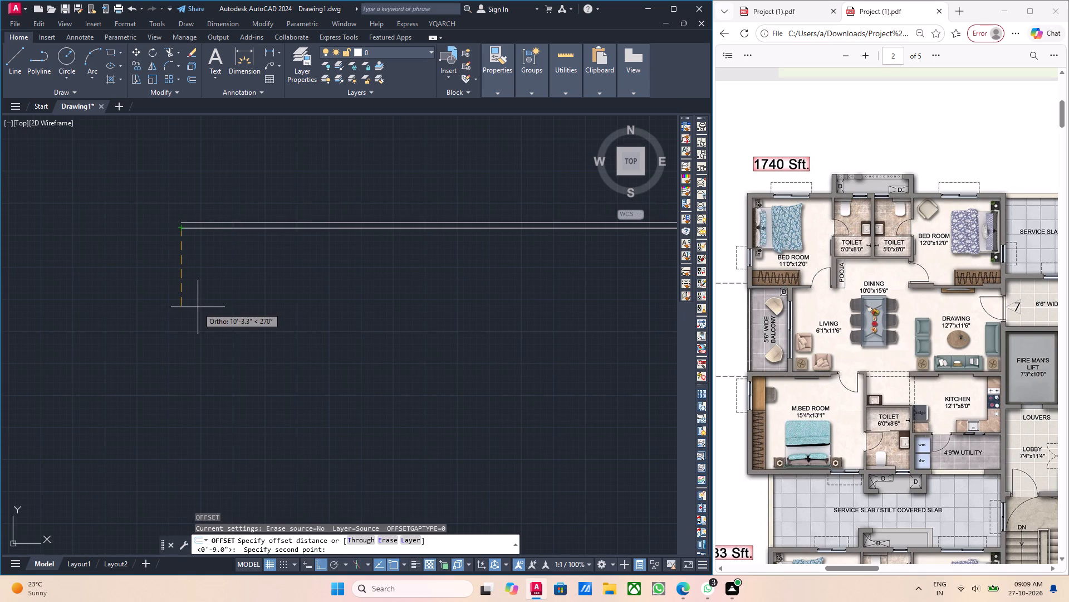
text(12')
key(Return)
click(218, 377)
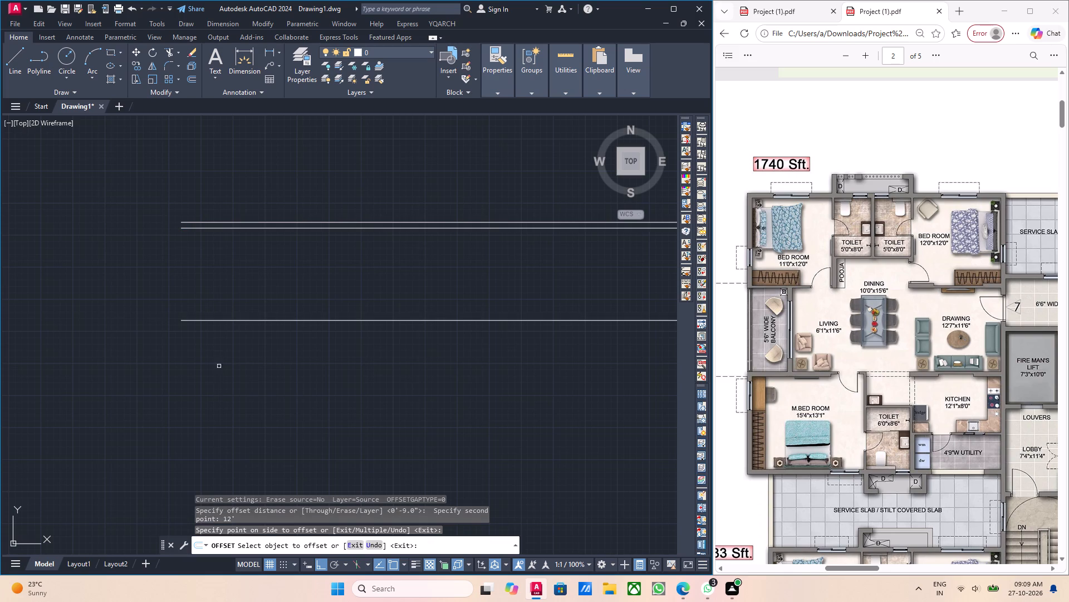
middle_drag(214, 362, 217, 376)
key(Escape)
middle_drag(220, 358, 275, 378)
drag(286, 376, 225, 317)
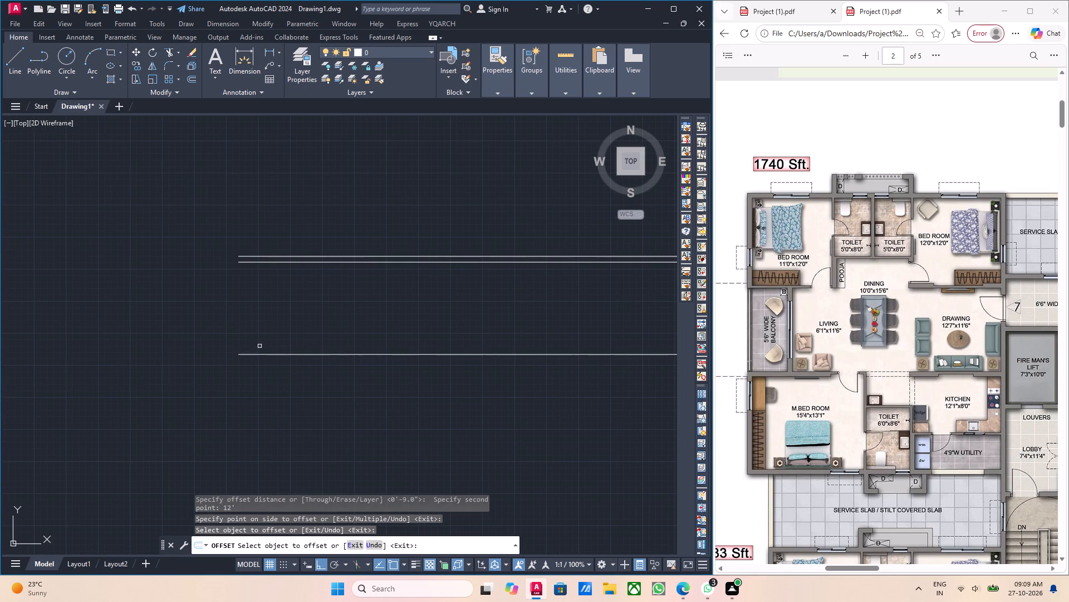
key(Escape)
key(Escape)
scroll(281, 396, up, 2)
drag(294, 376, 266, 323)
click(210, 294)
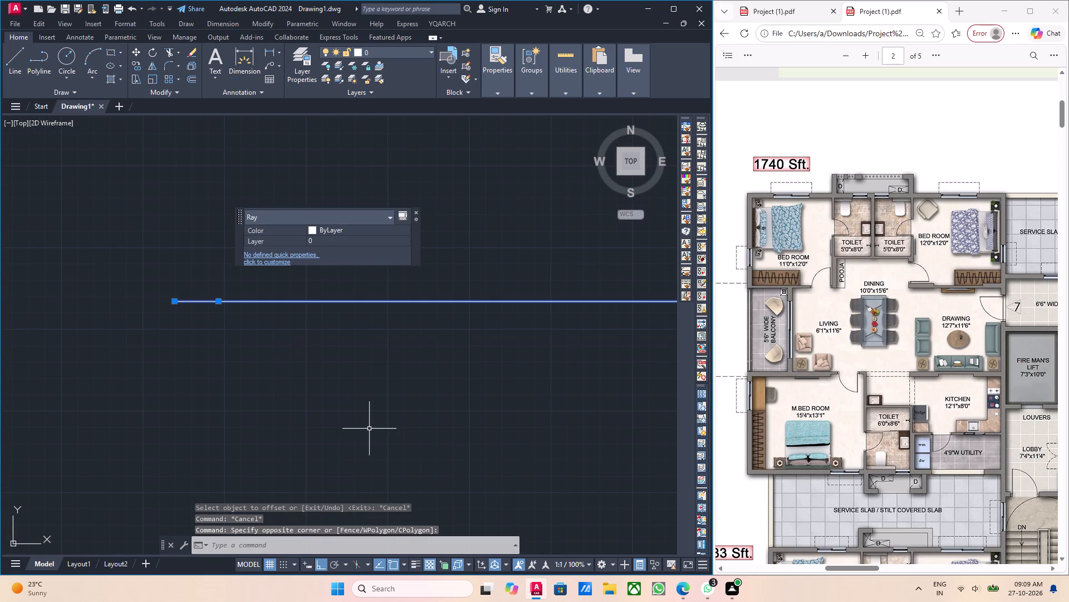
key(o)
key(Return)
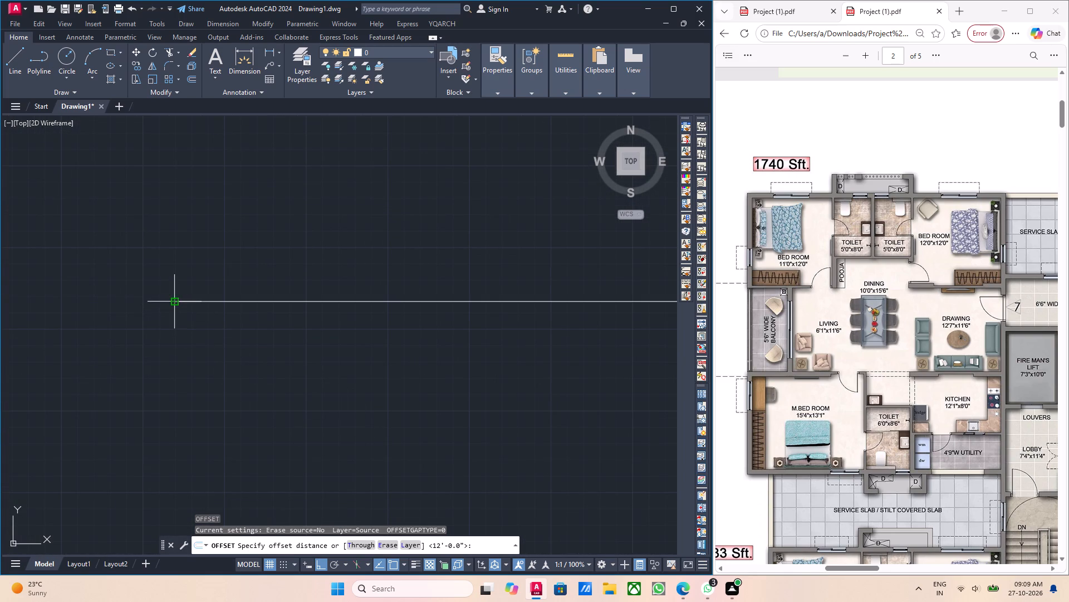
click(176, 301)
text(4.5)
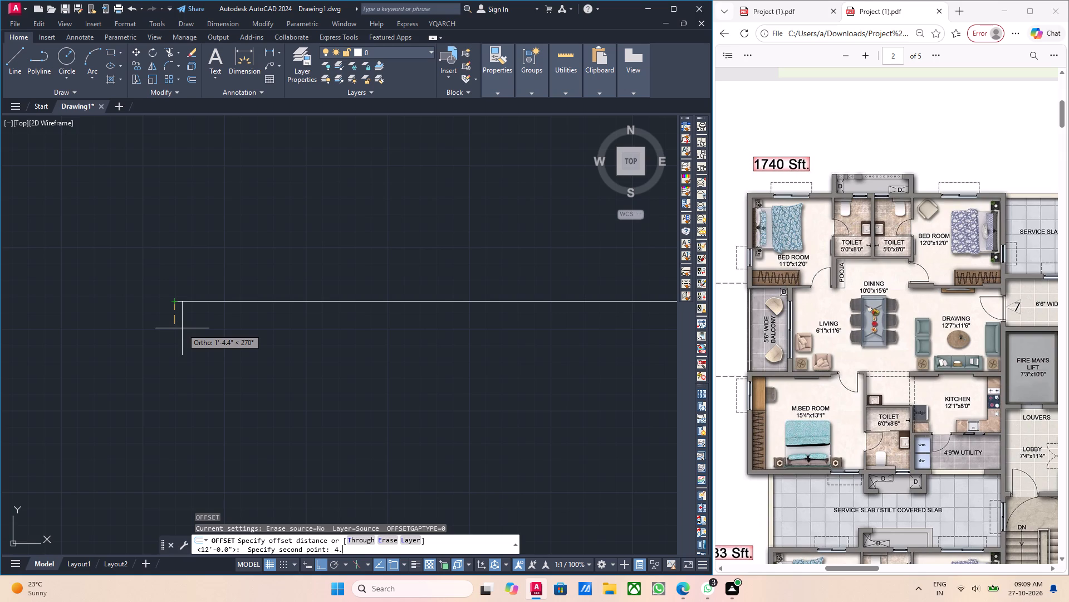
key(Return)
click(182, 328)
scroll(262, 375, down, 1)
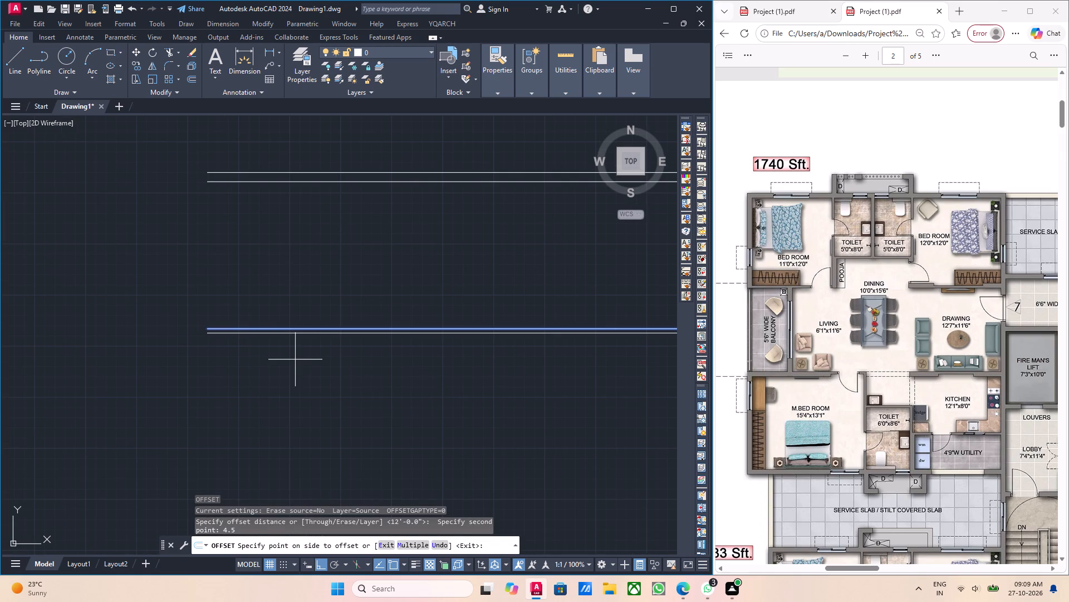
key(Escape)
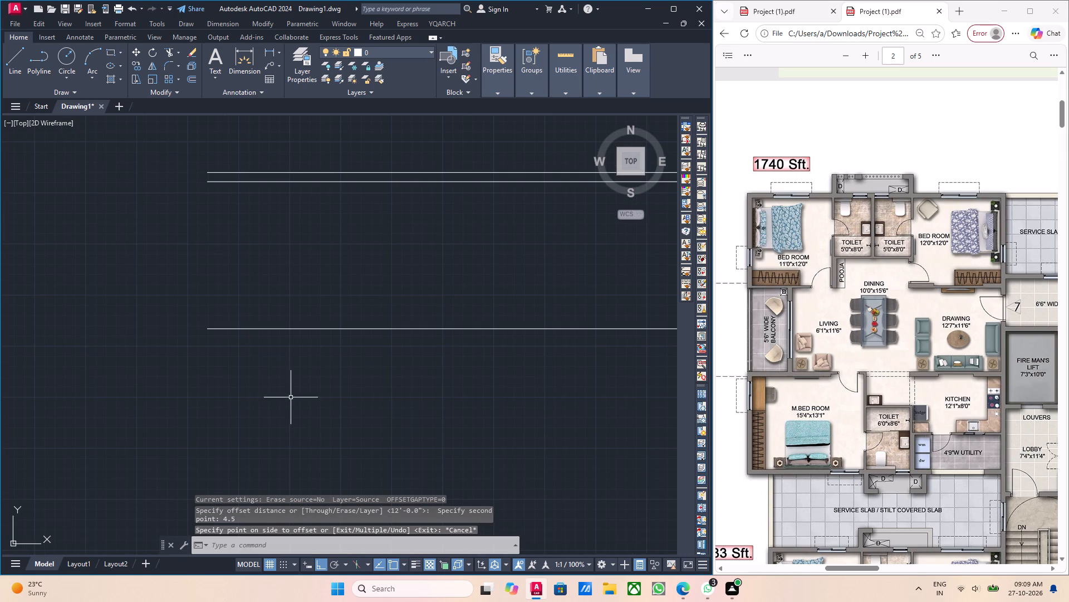
Offset the bedroom's lower wall line 4.5" downward to form a thin partition wall.
drag(305, 347, 200, 275)
middle_drag(391, 420, 341, 427)
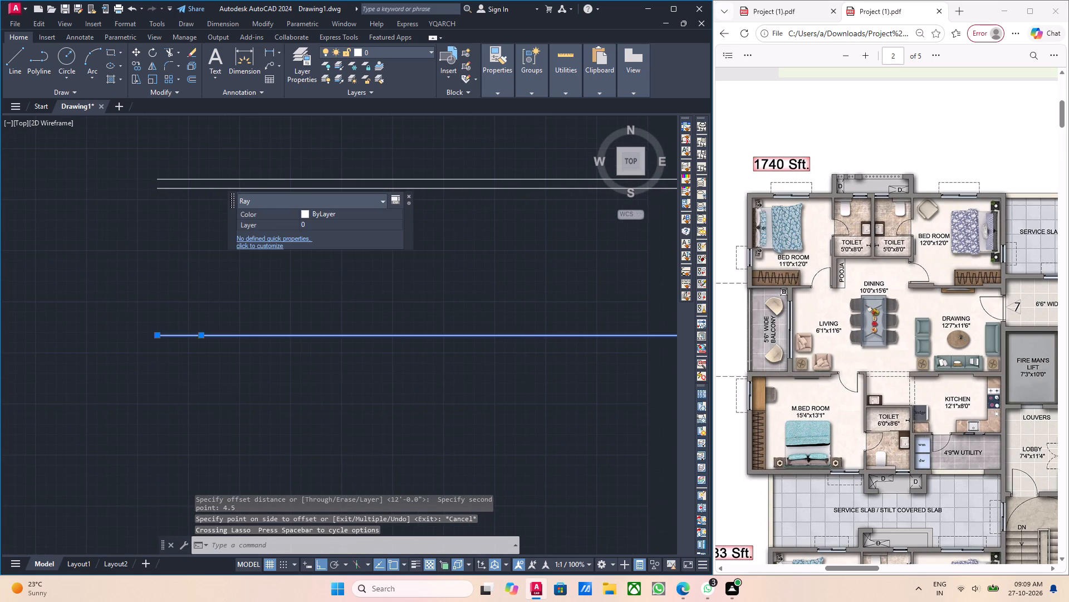
key(o)
key(Return)
click(159, 337)
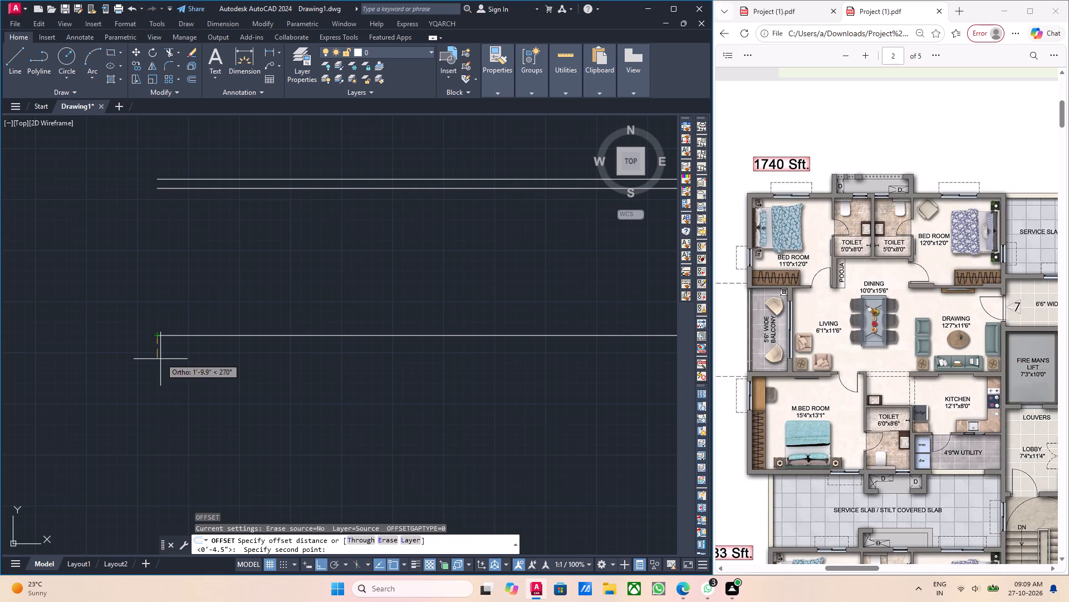
text(4.5)
key(Return)
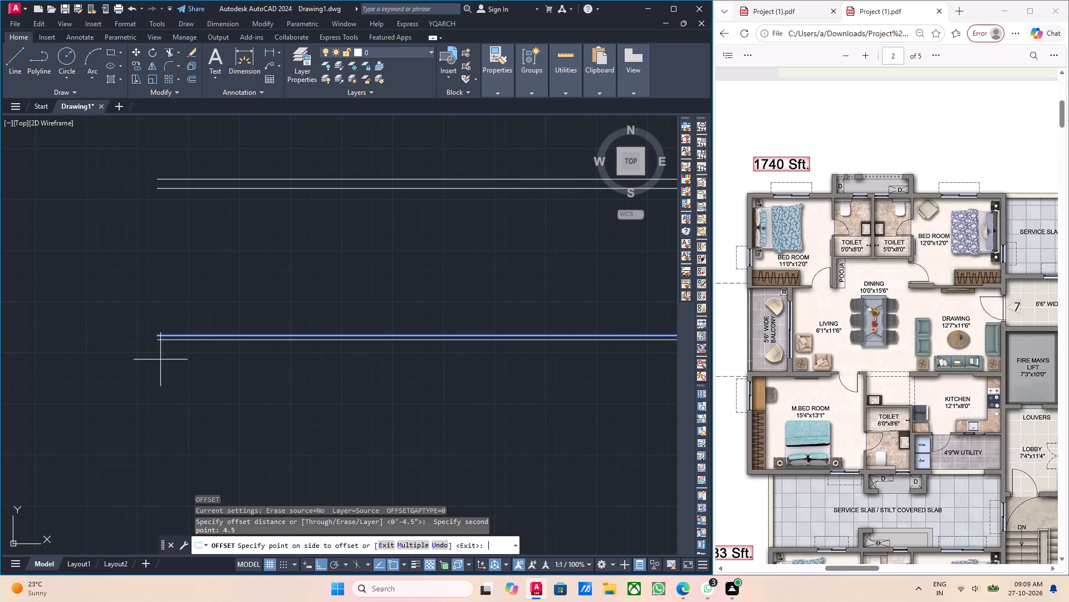
click(174, 392)
middle_drag(410, 396, 395, 387)
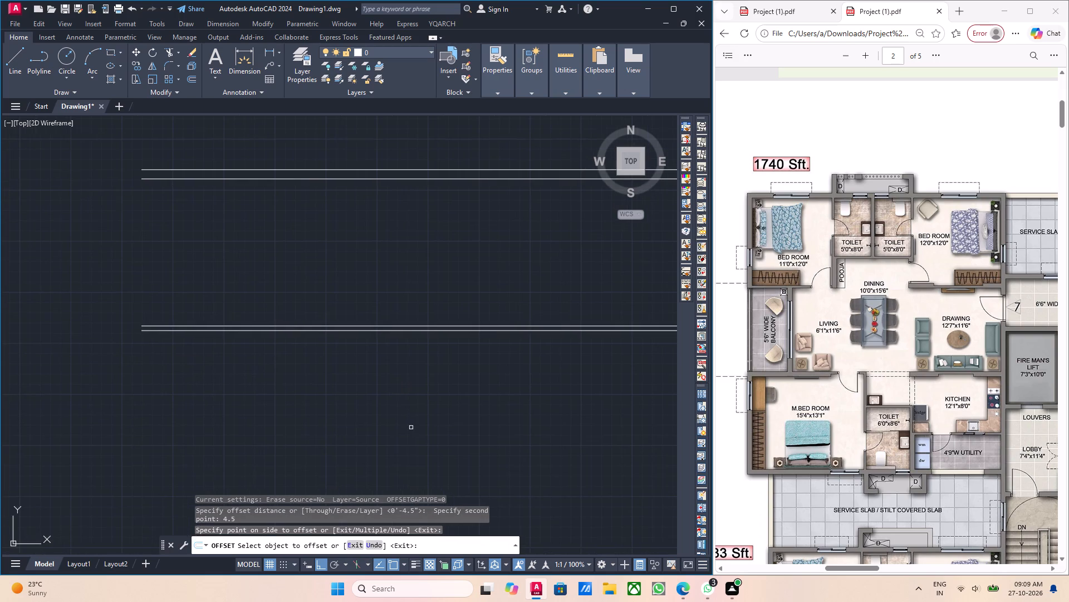
scroll(406, 430, down, 2)
middle_drag(386, 419, 476, 415)
scroll(476, 415, down, 1)
scroll(444, 402, up, 1)
middle_drag(444, 402, 407, 307)
key(Escape)
Offset the lower line of the 4.5" partition wall 5'6" downward.
middle_drag(466, 367, 428, 338)
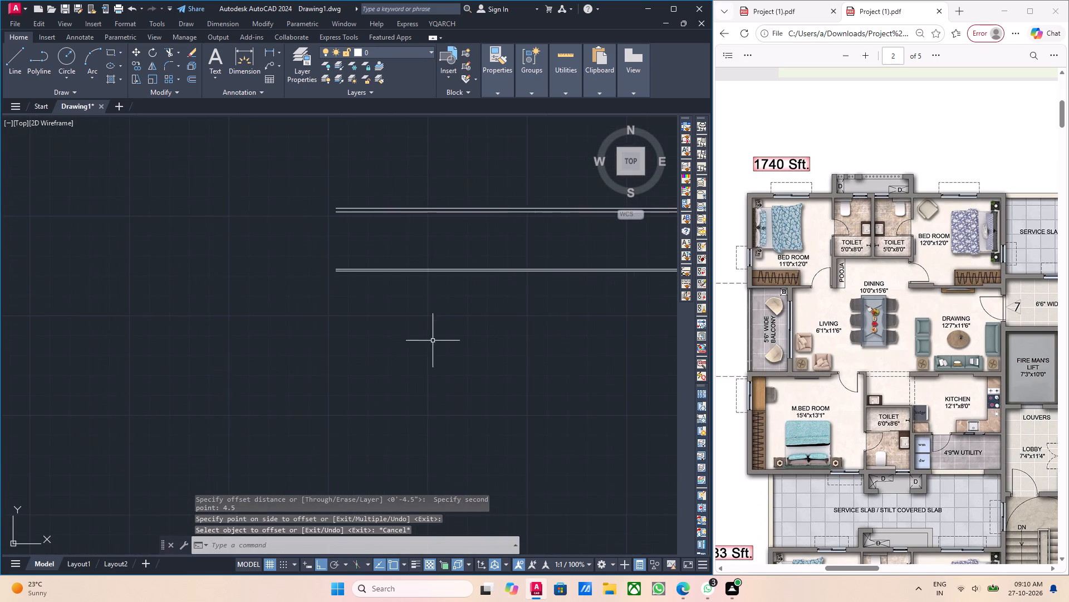
middle_drag(437, 327, 447, 376)
middle_drag(426, 304, 428, 322)
middle_drag(474, 346, 447, 360)
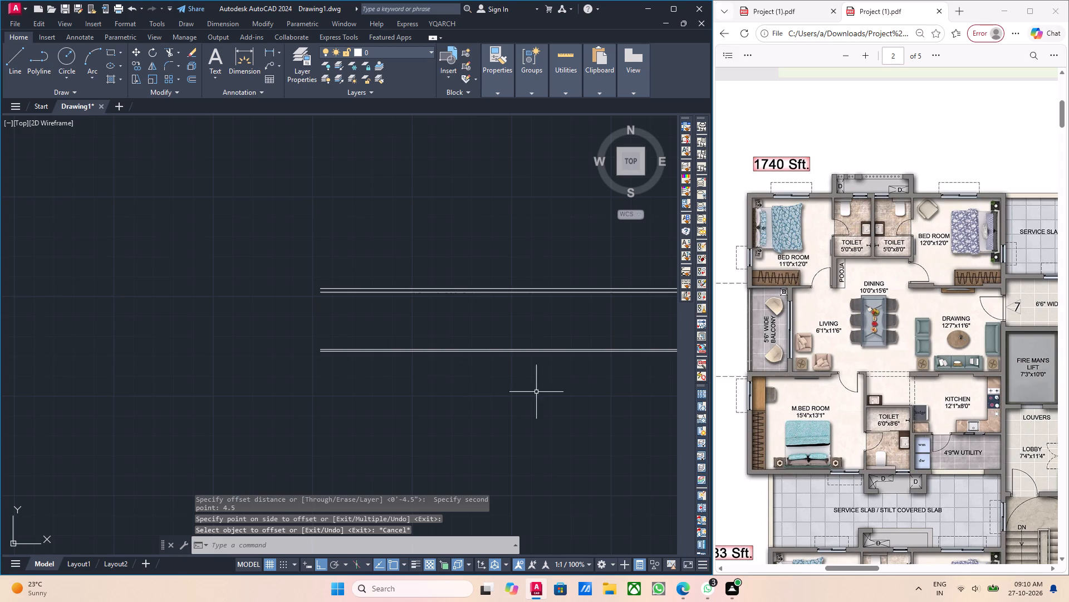
middle_drag(529, 390, 532, 405)
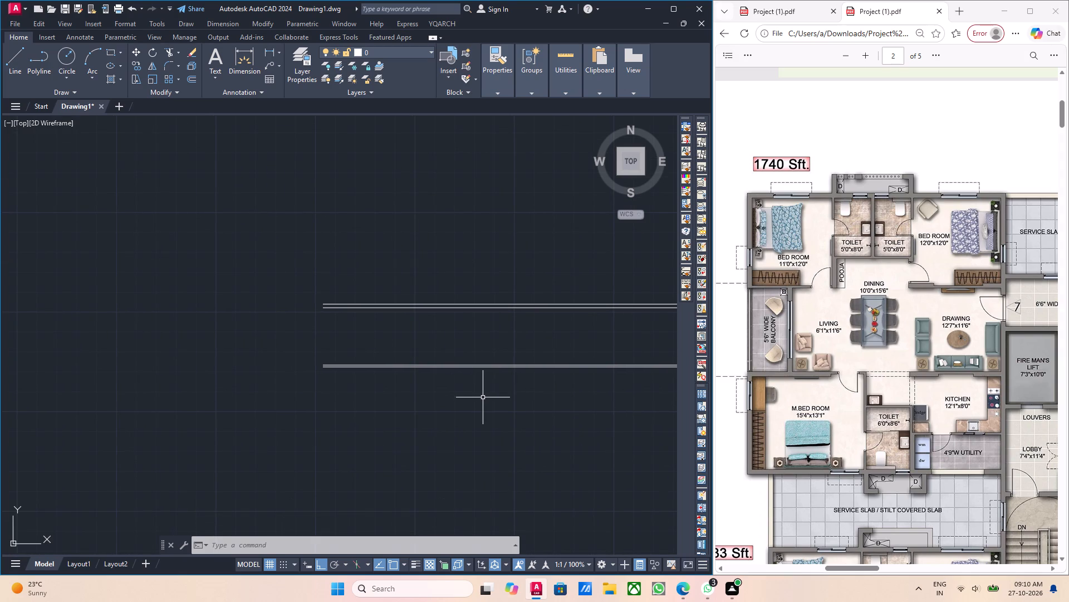
scroll(430, 385, up, 1)
scroll(328, 348, up, 2)
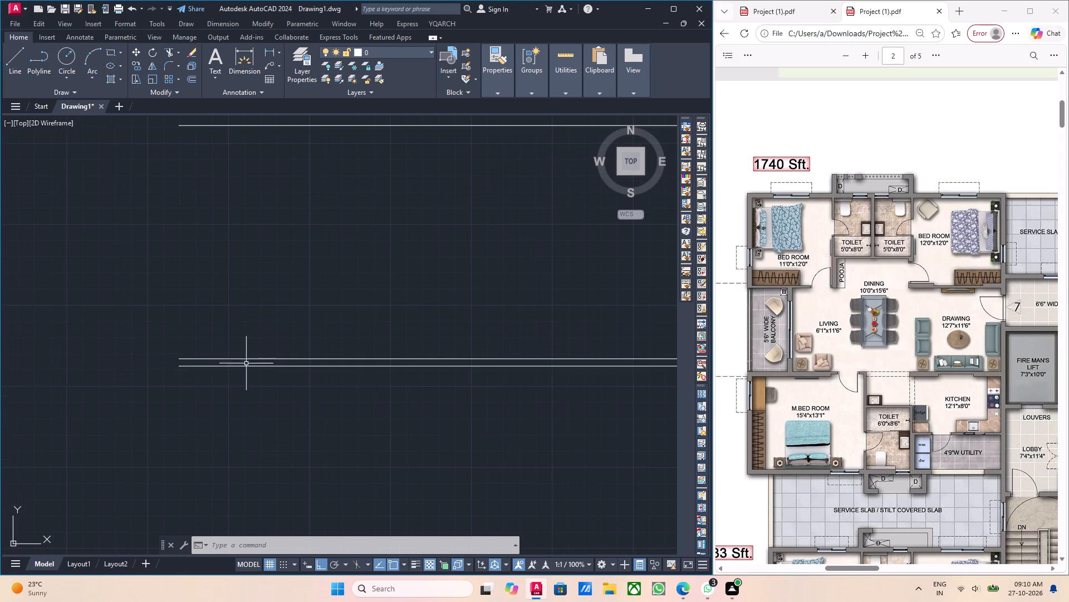
click(218, 366)
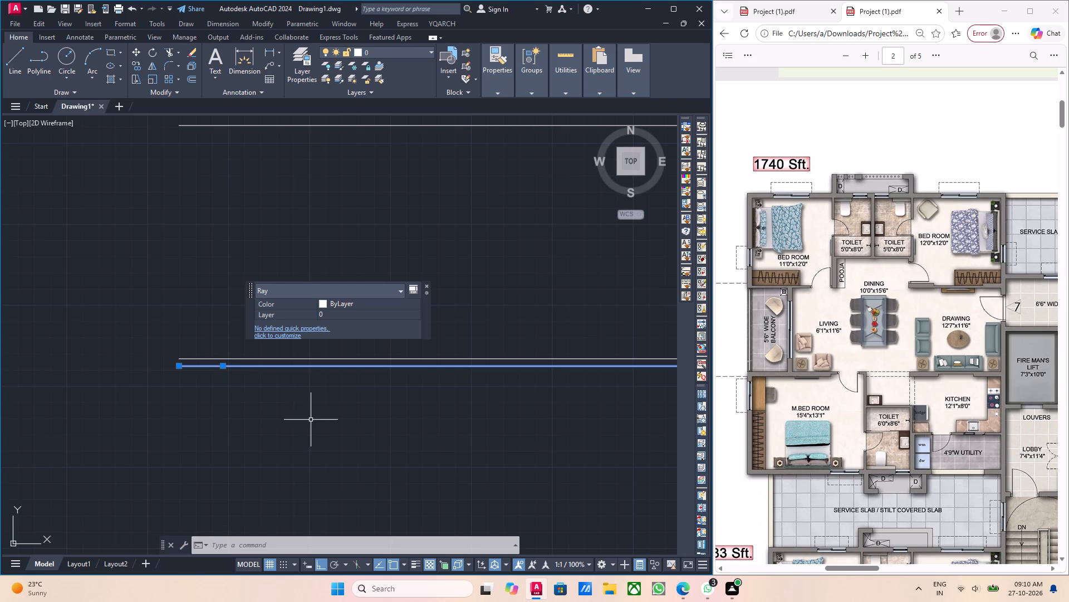
key(o)
key(Return)
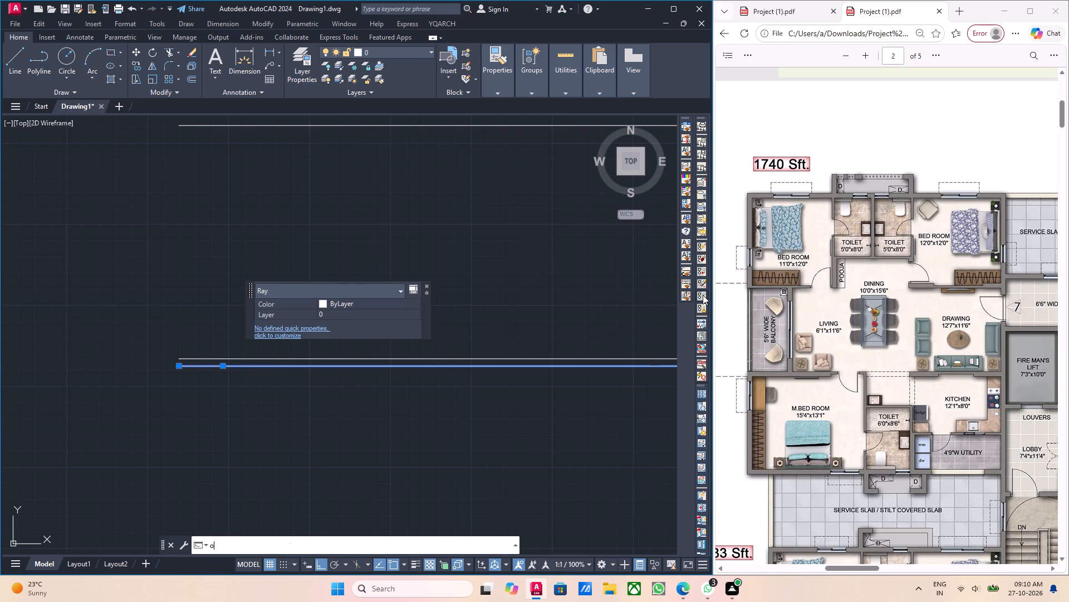
click(180, 365)
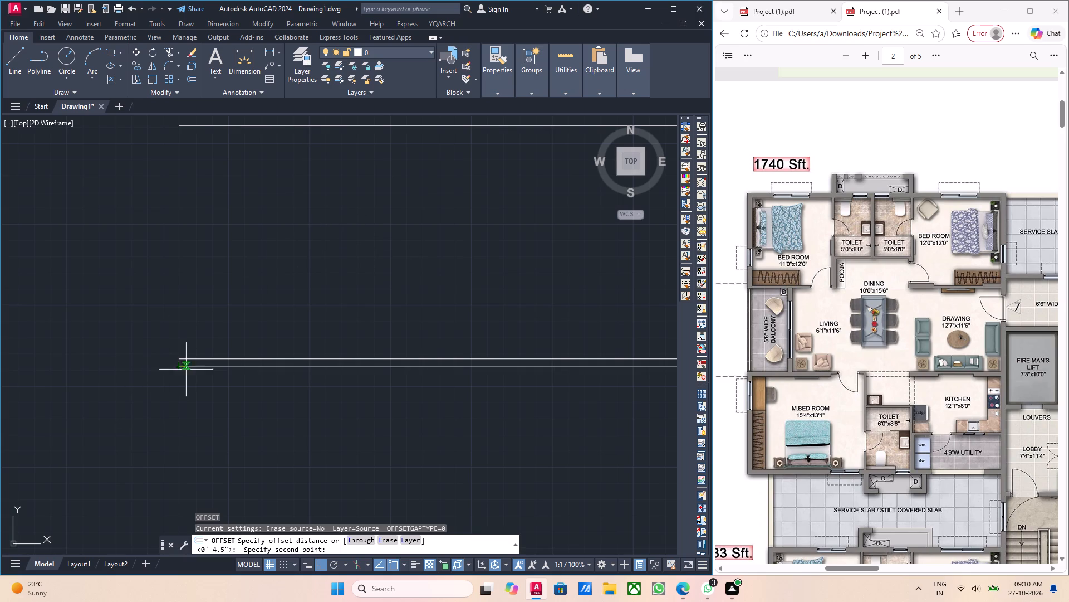
text(5'6)
key(shift+quotedbl)
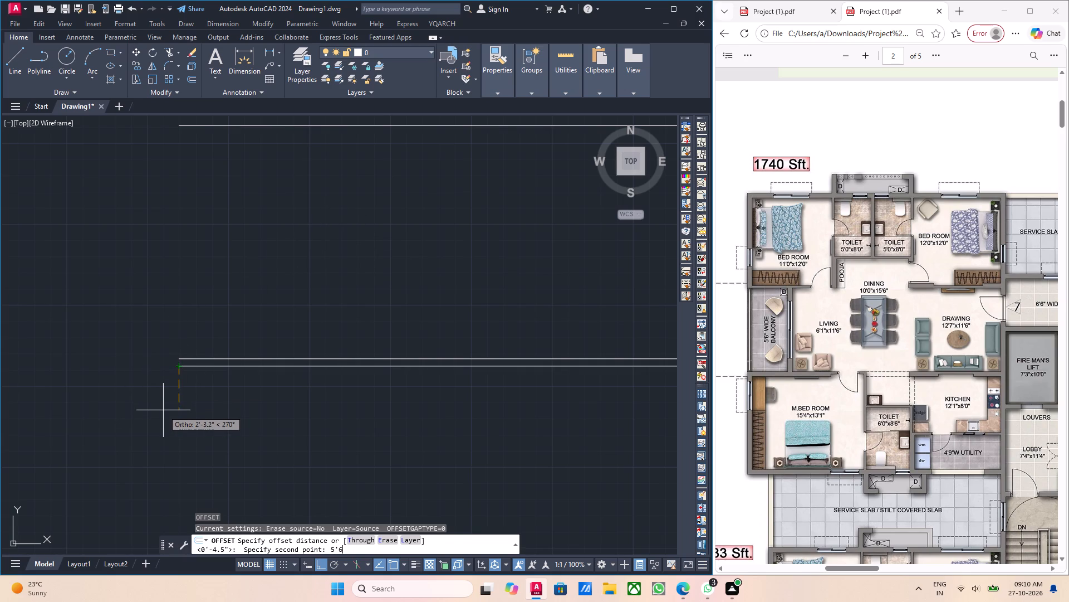
key(Return)
click(220, 412)
middle_drag(300, 431, 298, 431)
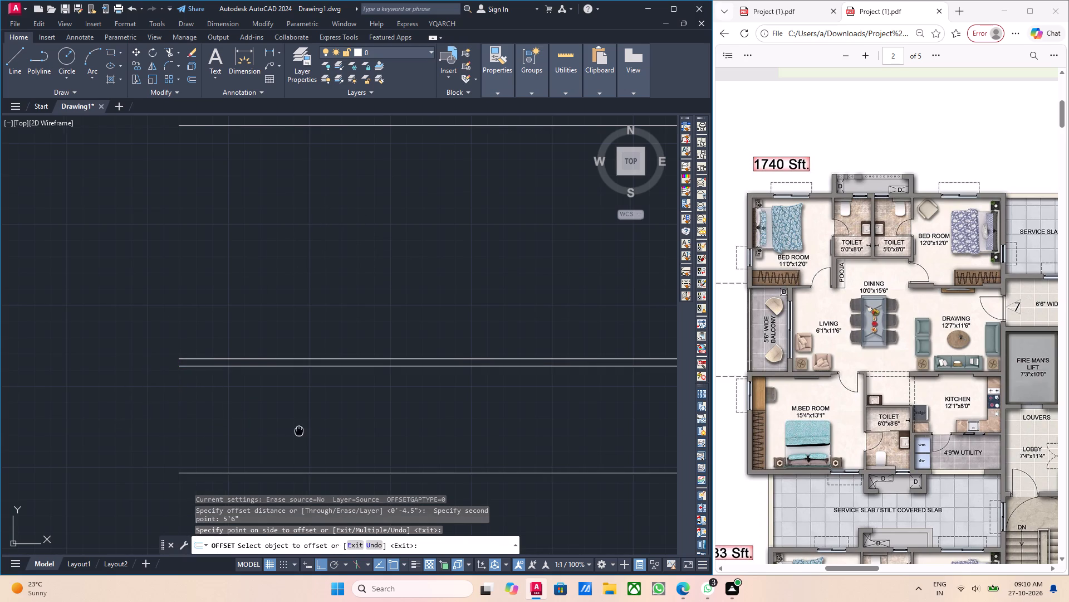
middle_drag(298, 431, 294, 385)
middle_drag(301, 369, 310, 309)
key(Escape)
Offset the bottommost line 9" downward to form another wall pair.
middle_drag(268, 334, 311, 302)
drag(327, 361, 244, 327)
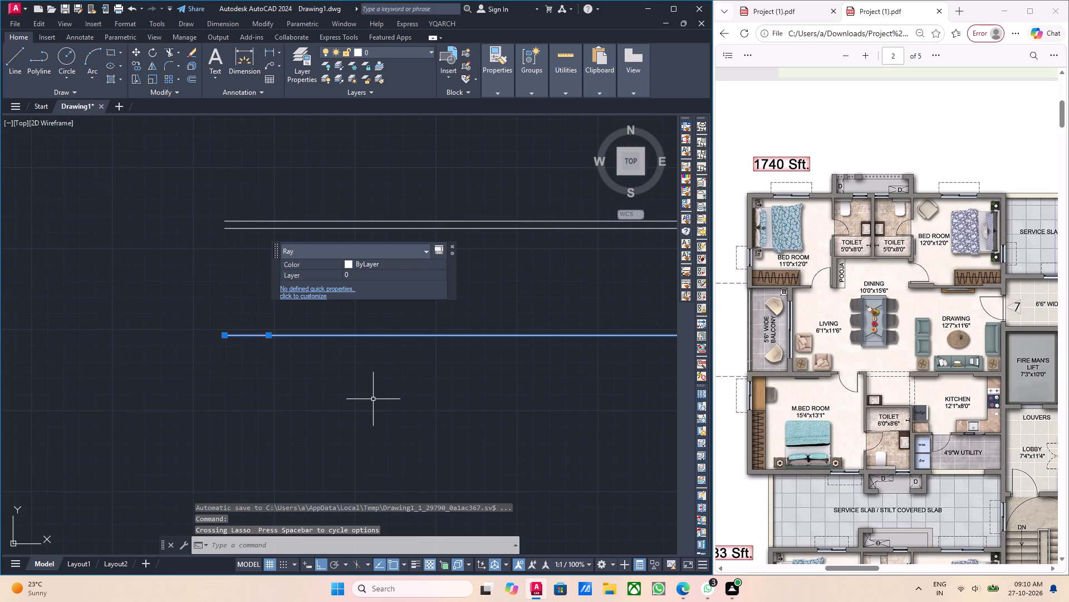
key(o)
key(Return)
click(226, 336)
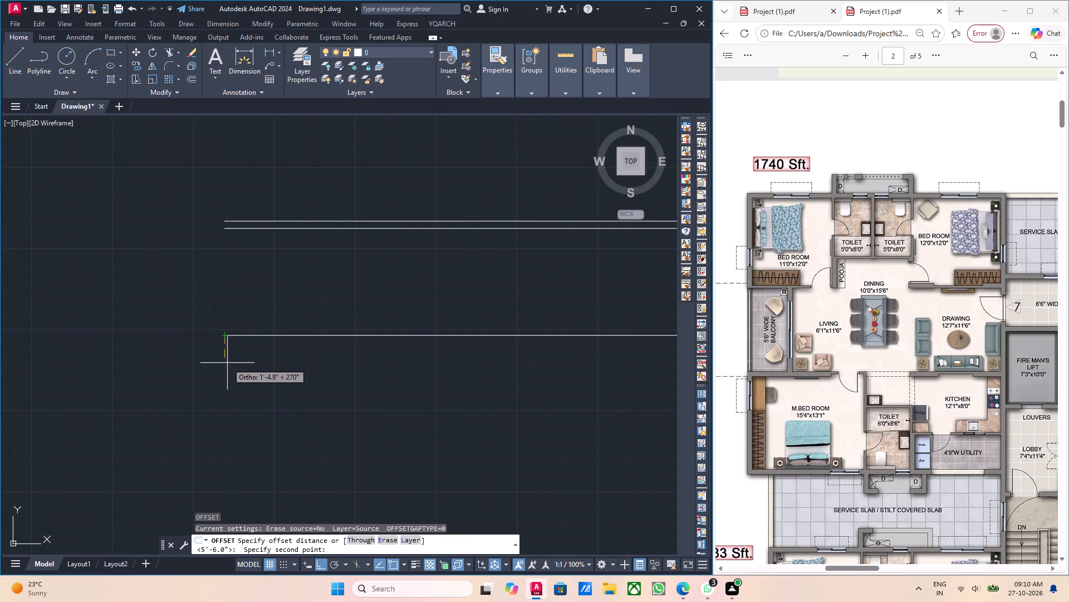
key(9)
key(Return)
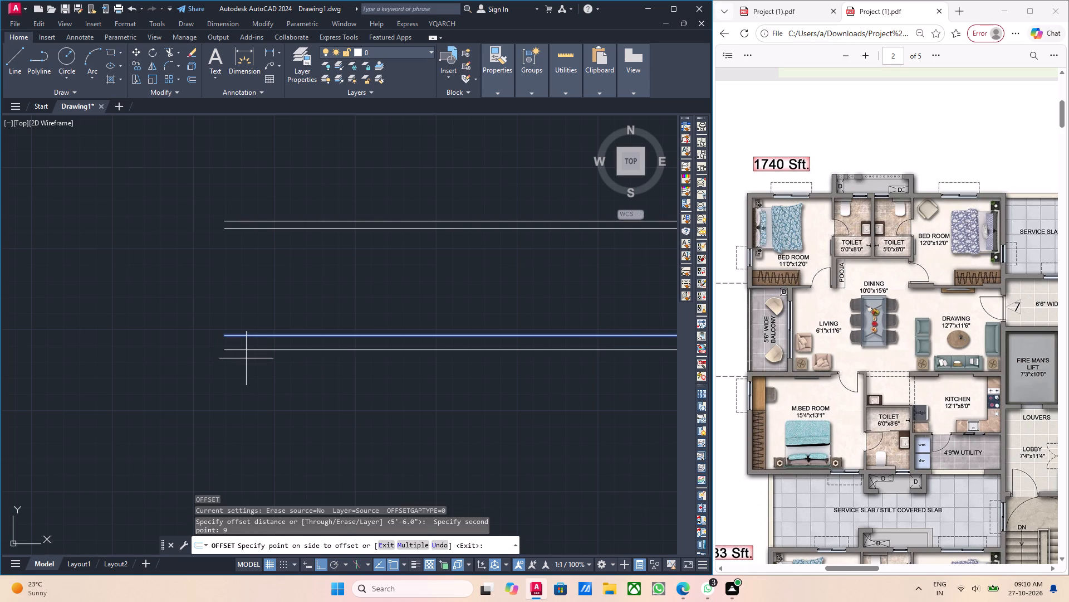
click(246, 358)
middle_drag(387, 423, 382, 416)
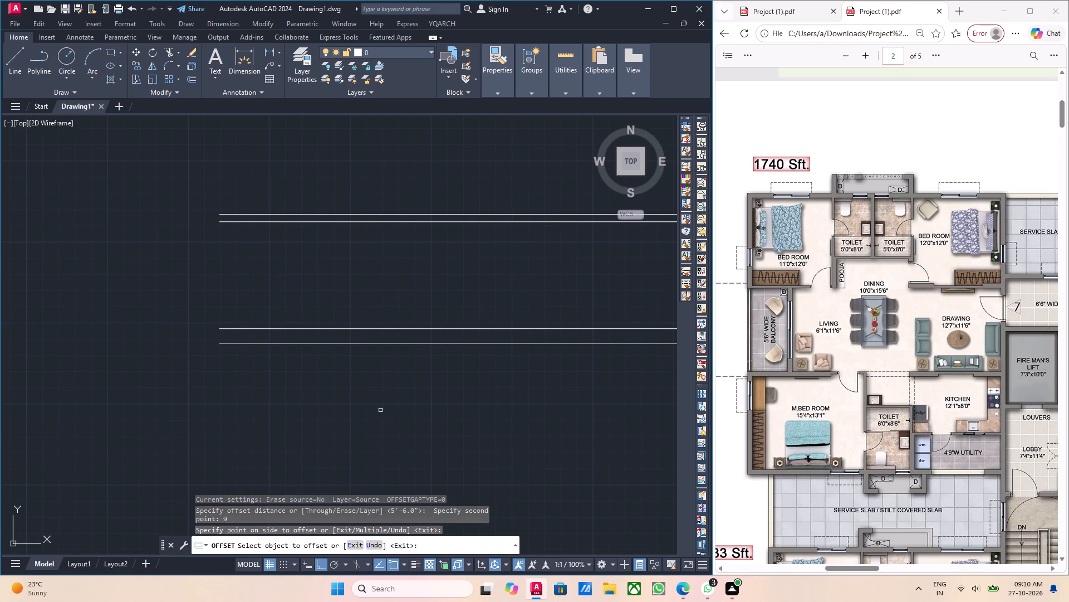
key(Escape)
Offset the lower line of the bottom 9" wall pair 13'1" downward for the master bedroom depth.
middle_drag(295, 376, 354, 355)
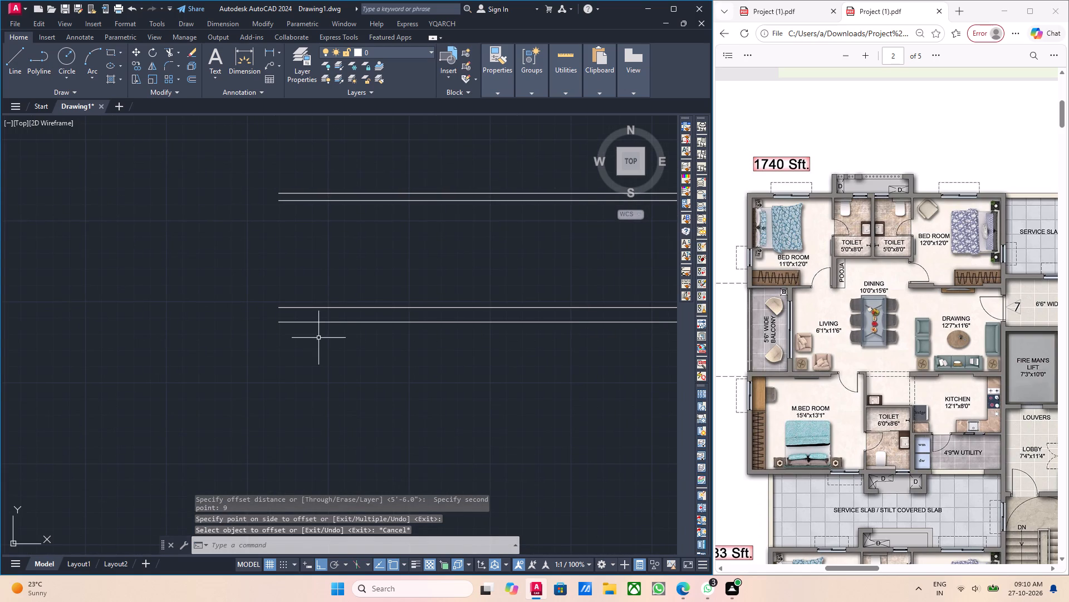
scroll(315, 341, down, 1)
middle_click(316, 341)
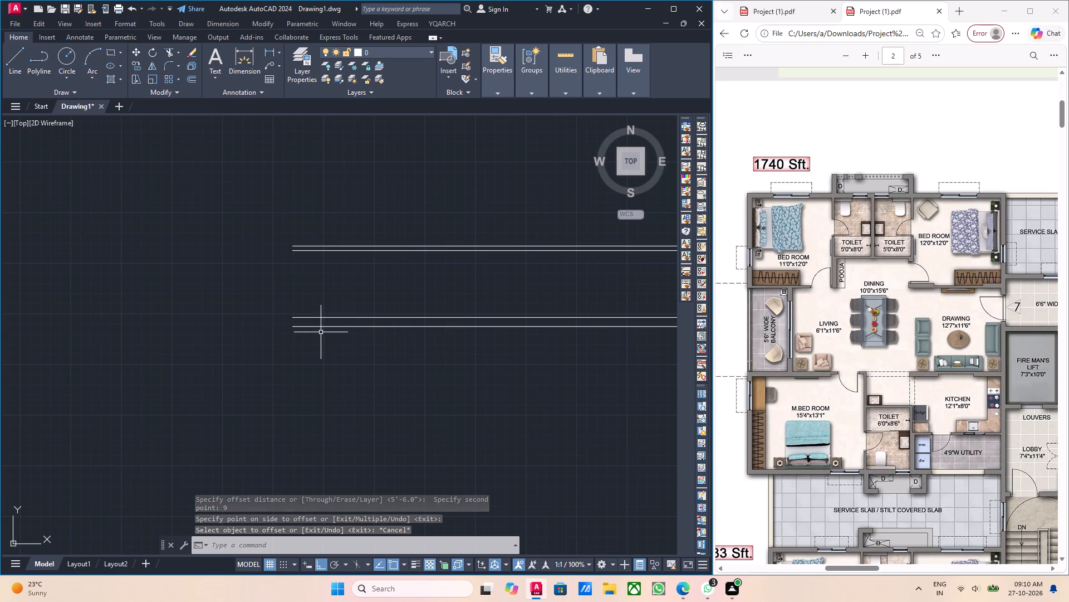
middle_drag(369, 328, 382, 339)
scroll(319, 352, up, 4)
drag(347, 335, 271, 268)
scroll(411, 447, down, 3)
middle_drag(379, 429, 391, 437)
key(o)
key(Return)
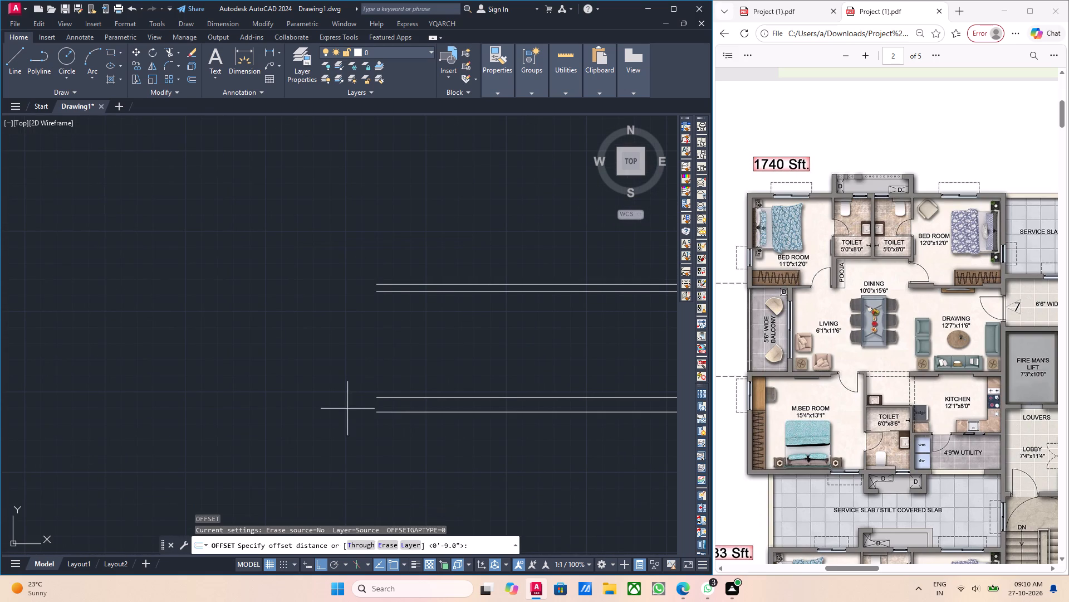
click(377, 414)
middle_drag(407, 462, 385, 362)
scroll(381, 389, down, 2)
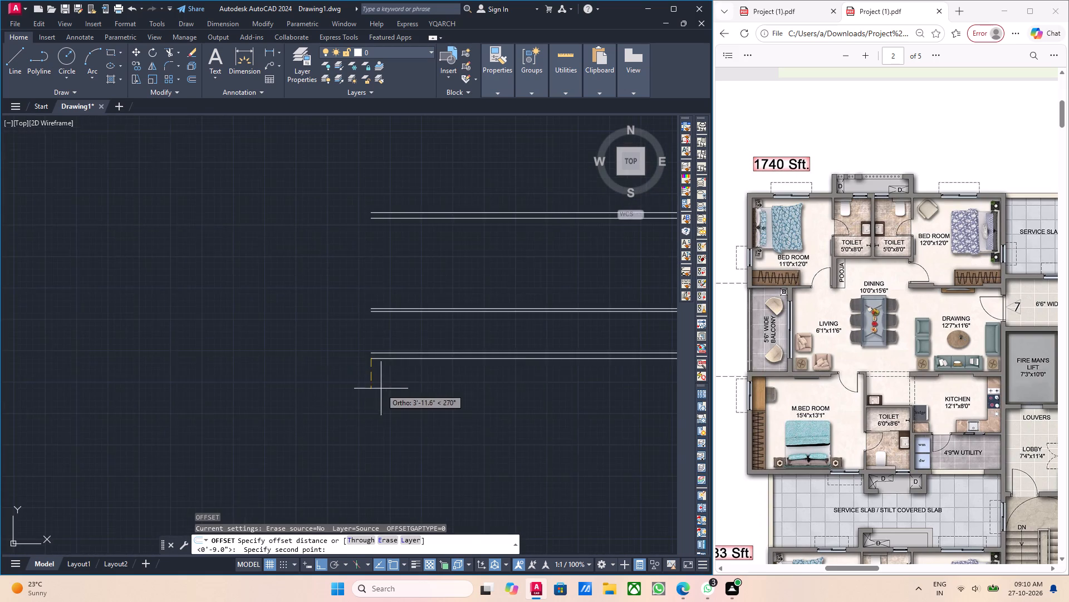
middle_drag(404, 414, 396, 387)
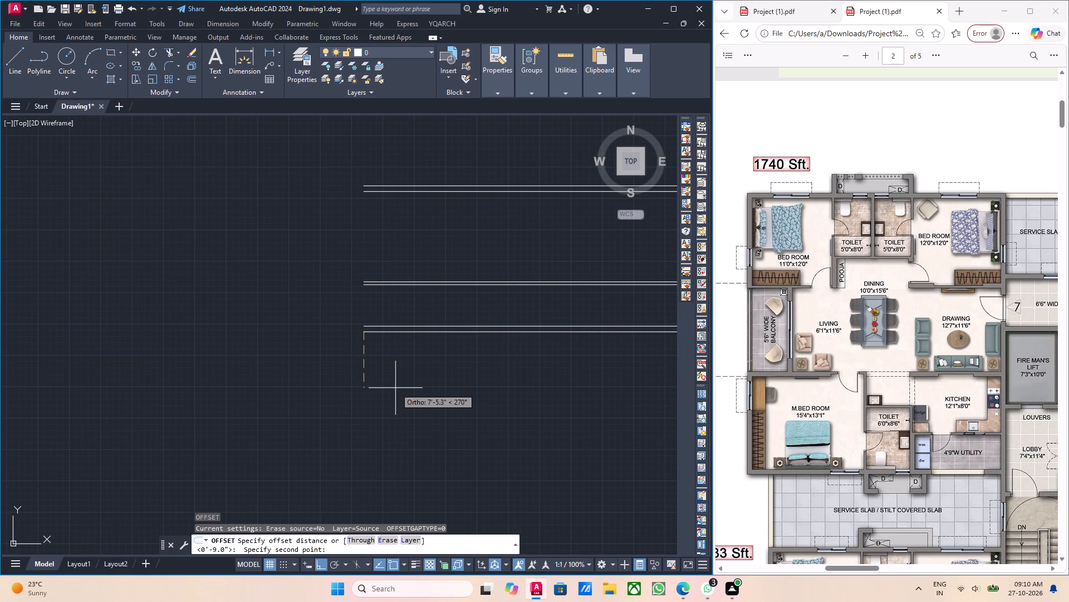
text(13'1)
key(Return)
click(488, 397)
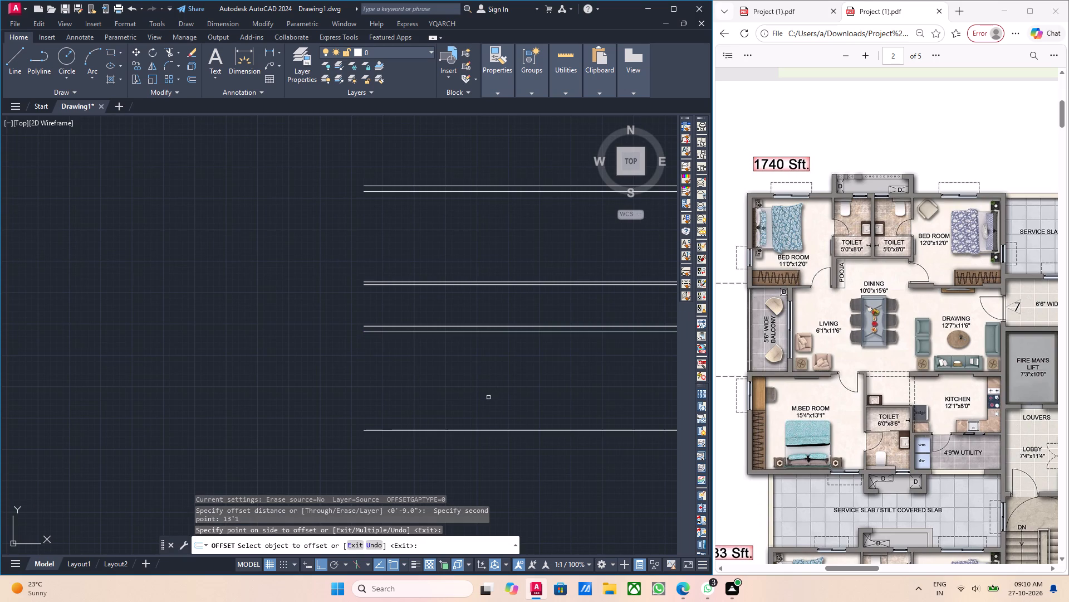
middle_drag(458, 404, 419, 377)
middle_drag(431, 410, 395, 379)
key(Escape)
key(Escape)
Start offsetting the master bedroom's bottommost line downward from its left endpoint.
drag(445, 404, 419, 382)
drag(416, 415, 346, 365)
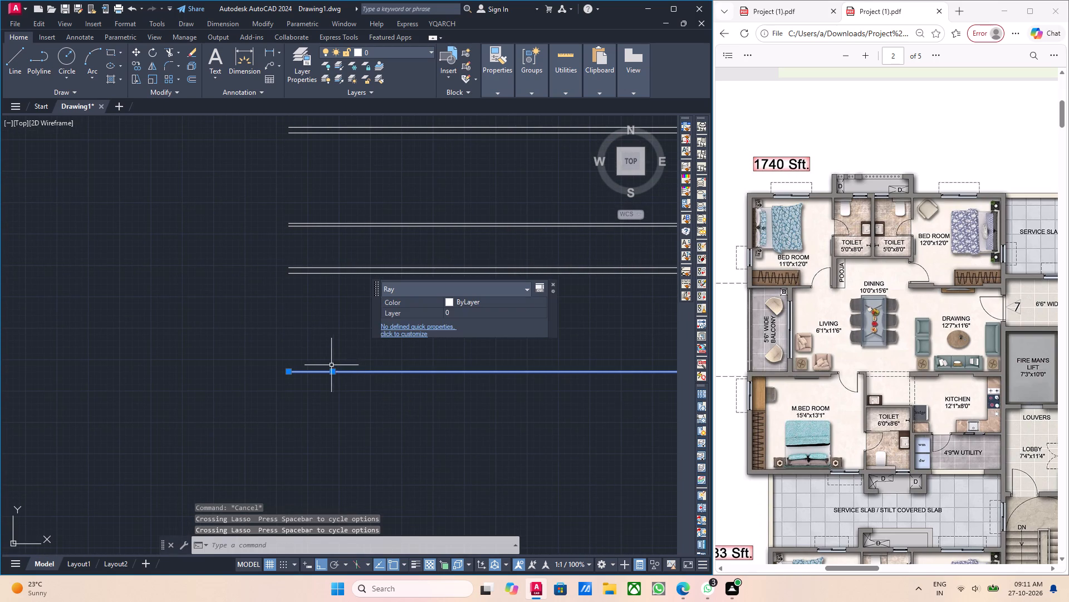
middle_drag(478, 436, 467, 438)
key(o)
key(Return)
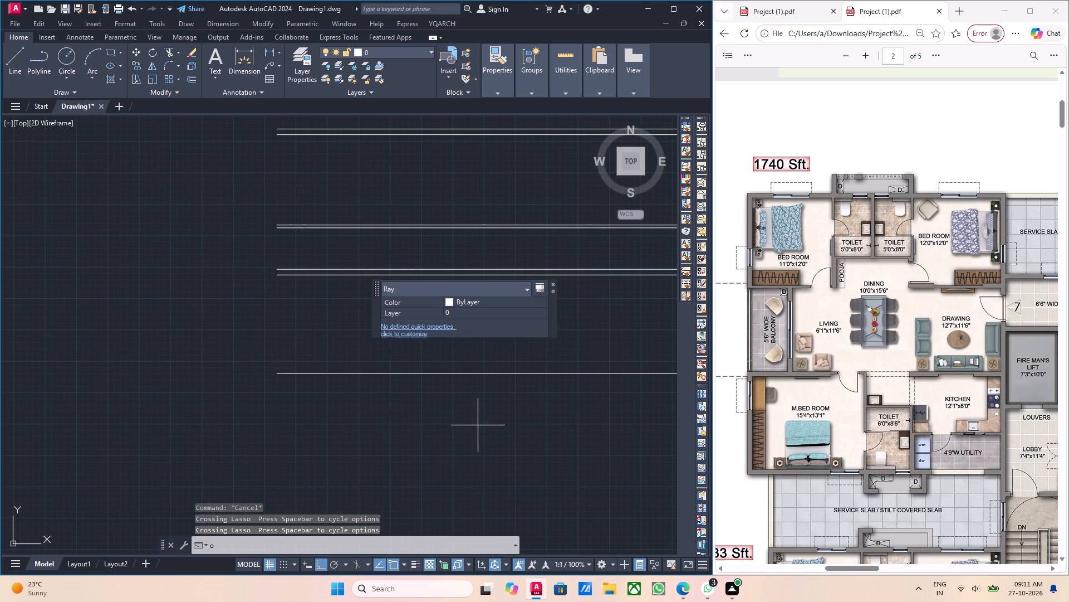
click(278, 372)
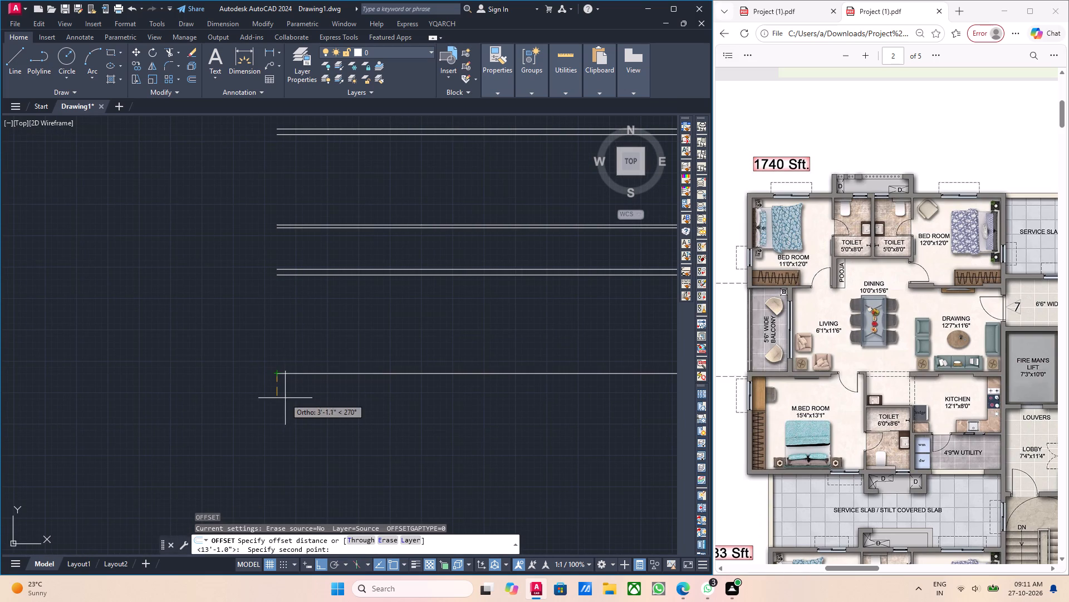
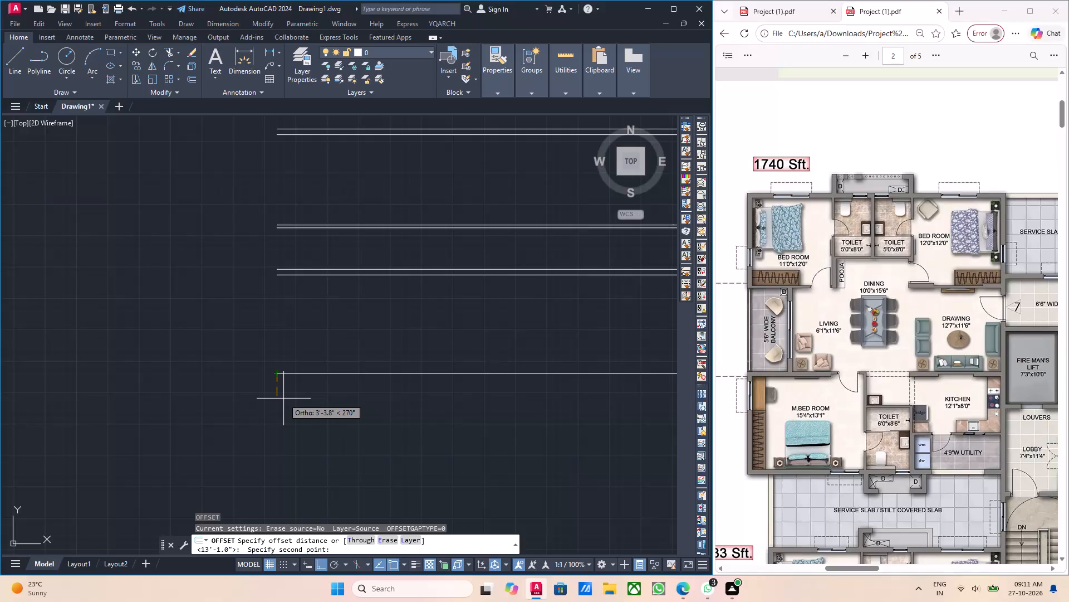
Finish offsetting the master bedroom's bottommost line 9" downward to form the lower outer wall pair.
key(Return)
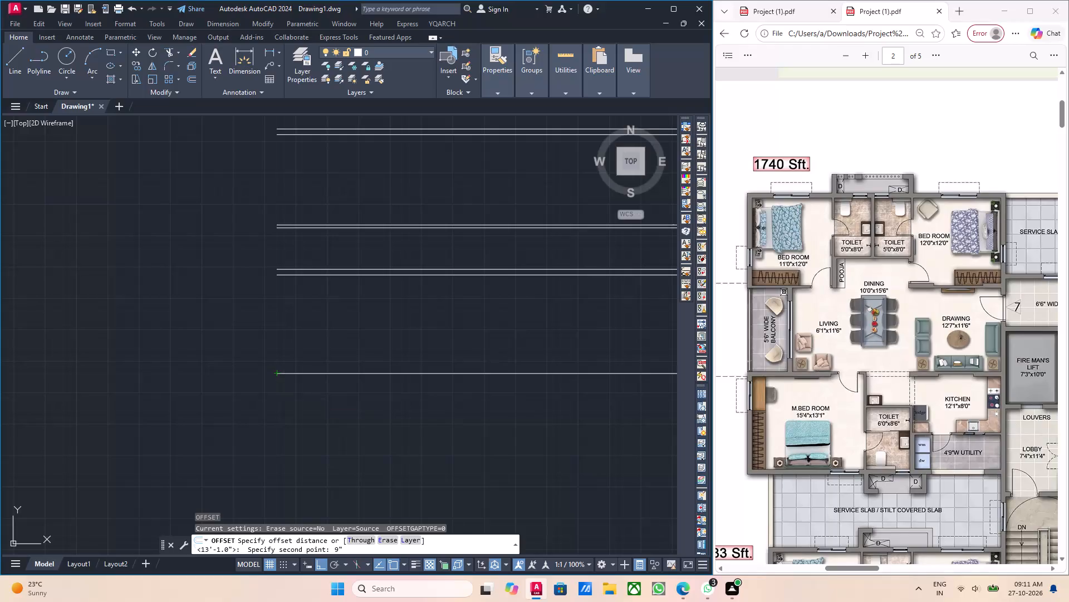
click(269, 429)
scroll(266, 447, down, 4)
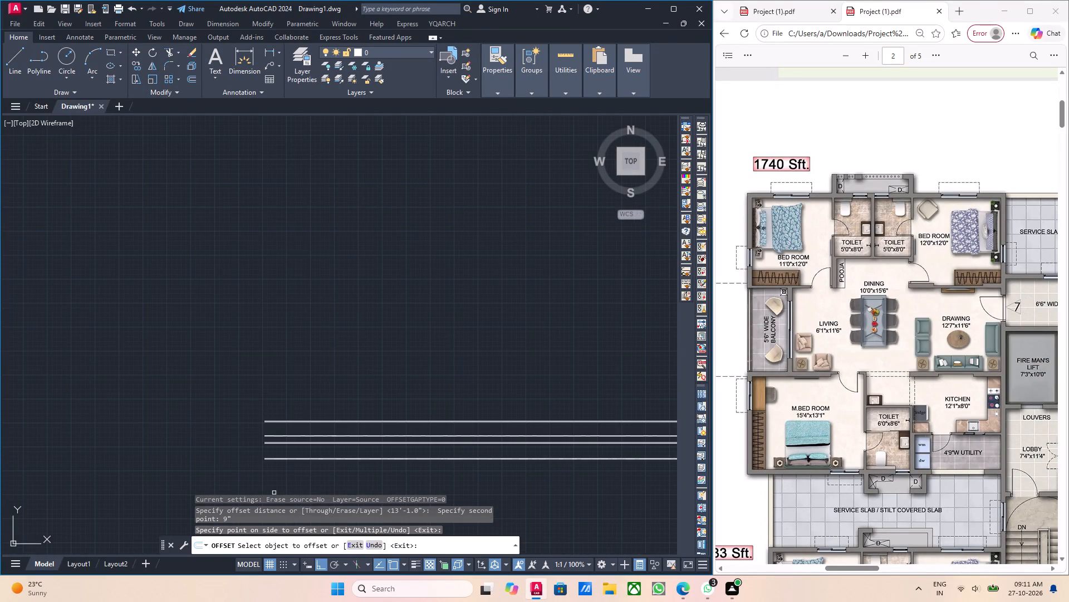
middle_drag(351, 495, 358, 478)
scroll(258, 453, up, 2)
scroll(302, 477, up, 2)
middle_drag(313, 460, 335, 426)
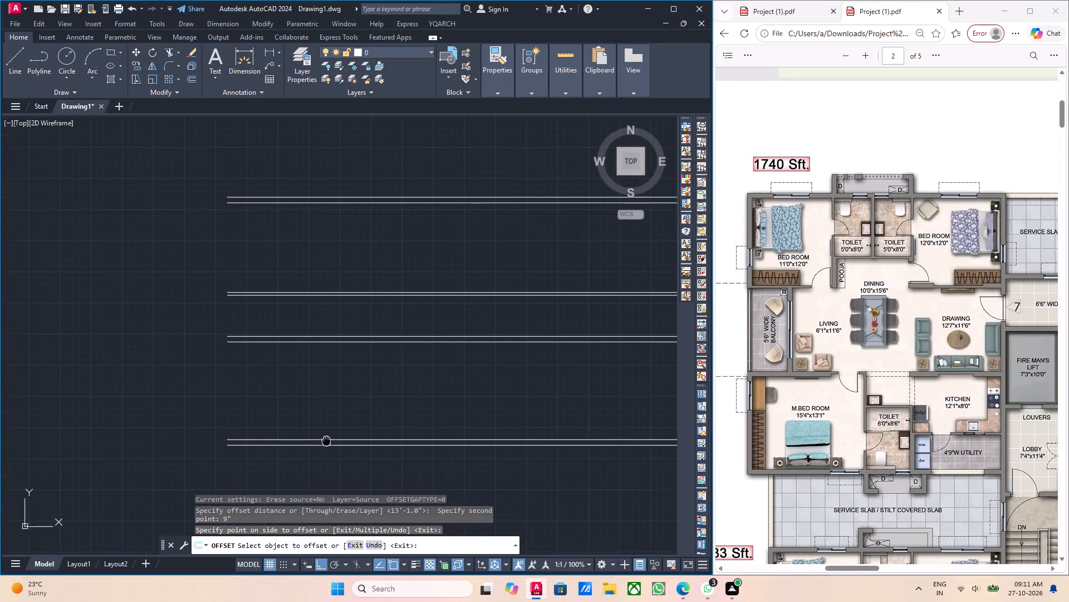
middle_drag(335, 426, 343, 415)
key(Escape)
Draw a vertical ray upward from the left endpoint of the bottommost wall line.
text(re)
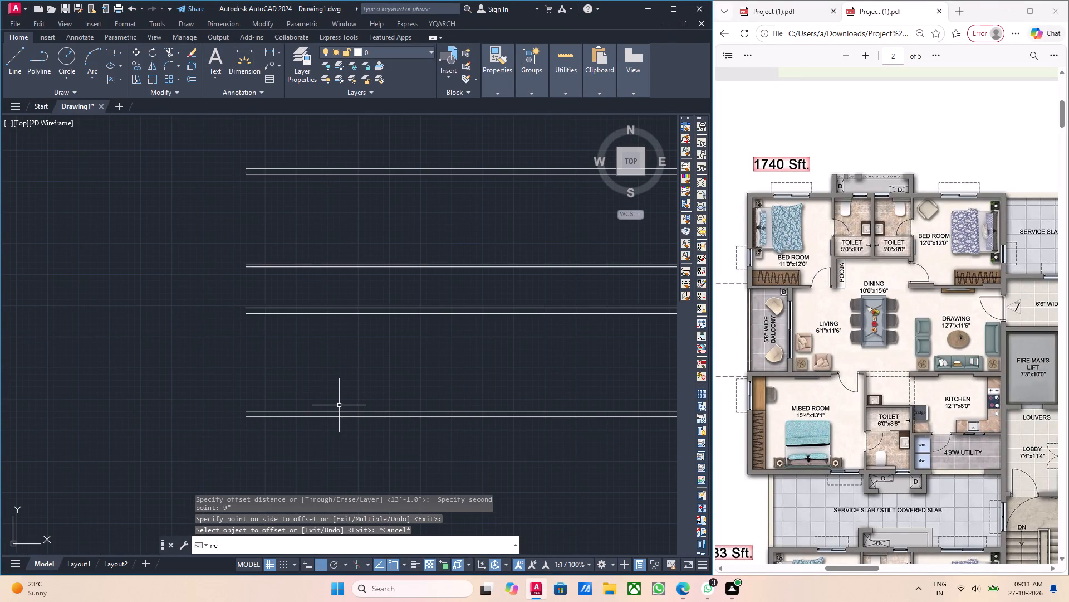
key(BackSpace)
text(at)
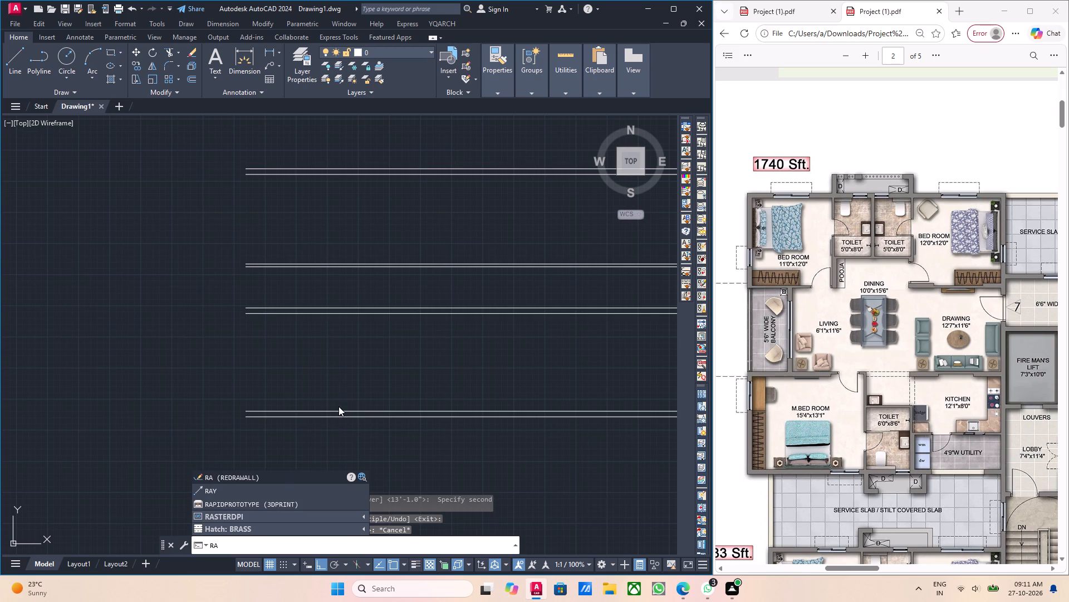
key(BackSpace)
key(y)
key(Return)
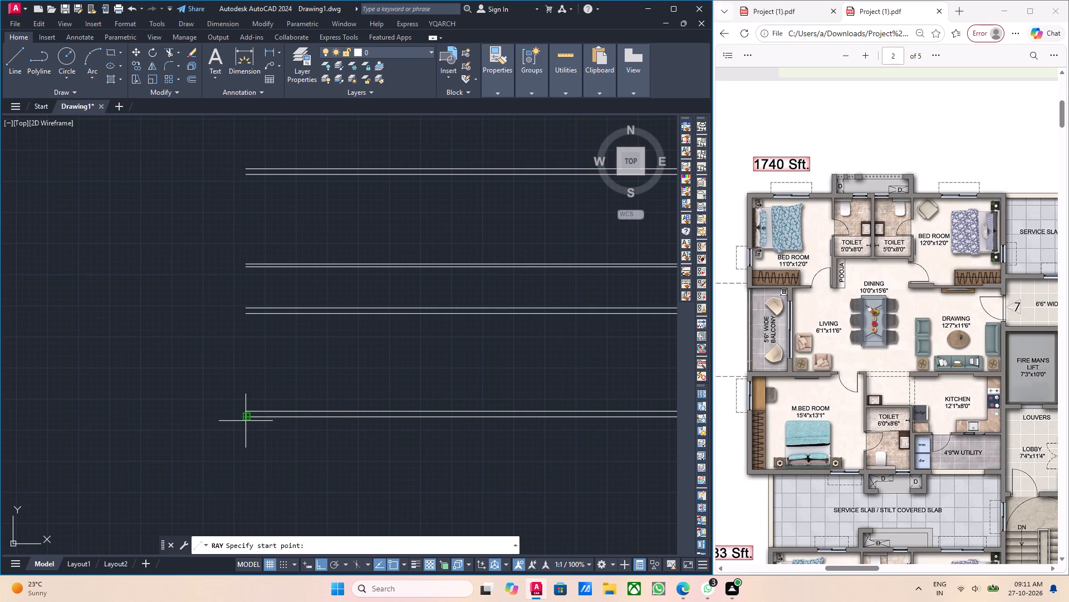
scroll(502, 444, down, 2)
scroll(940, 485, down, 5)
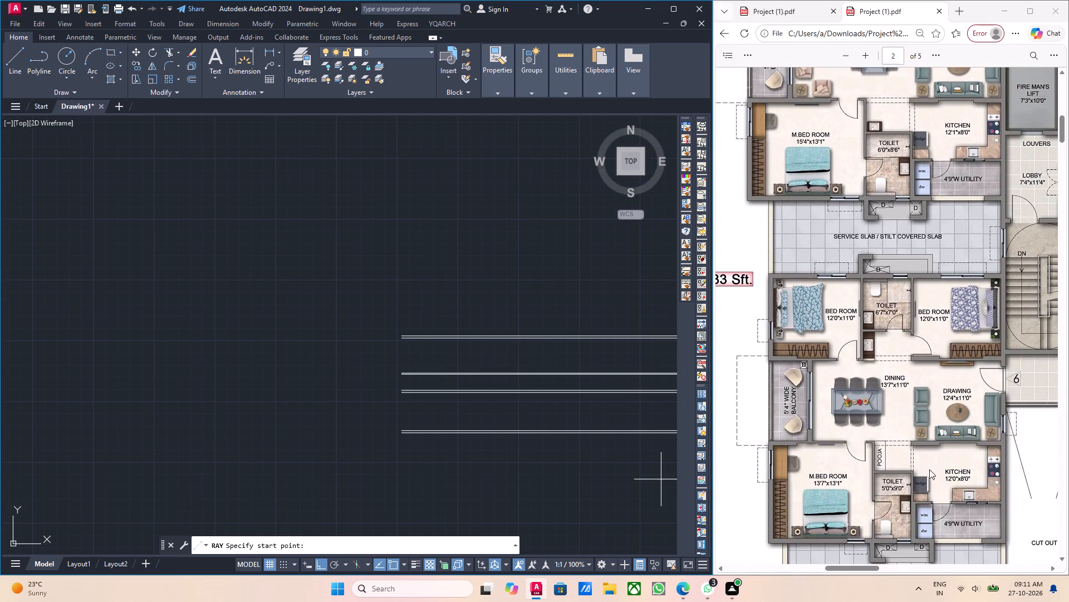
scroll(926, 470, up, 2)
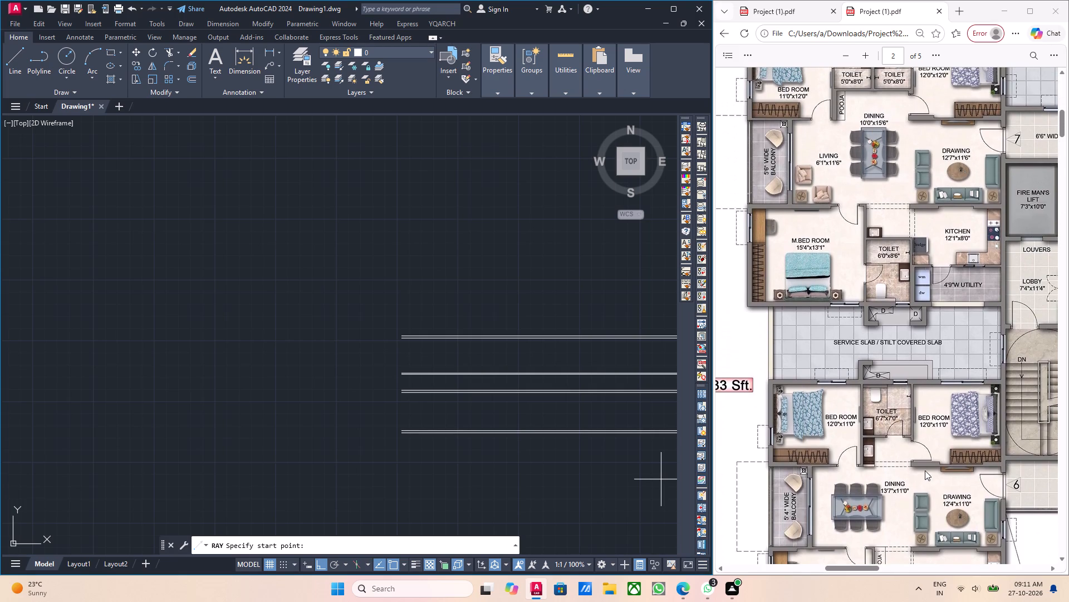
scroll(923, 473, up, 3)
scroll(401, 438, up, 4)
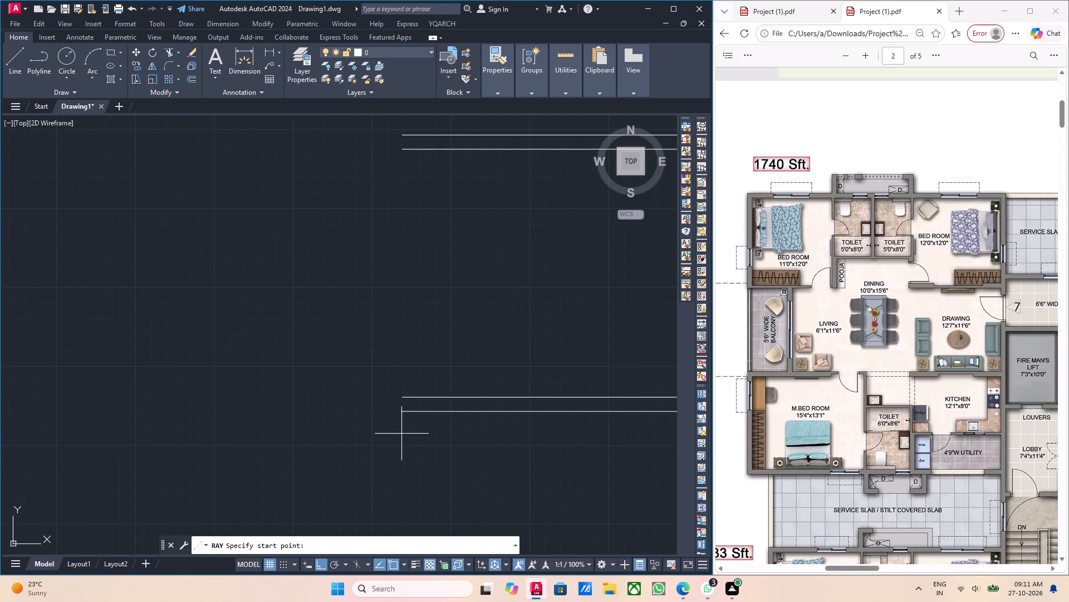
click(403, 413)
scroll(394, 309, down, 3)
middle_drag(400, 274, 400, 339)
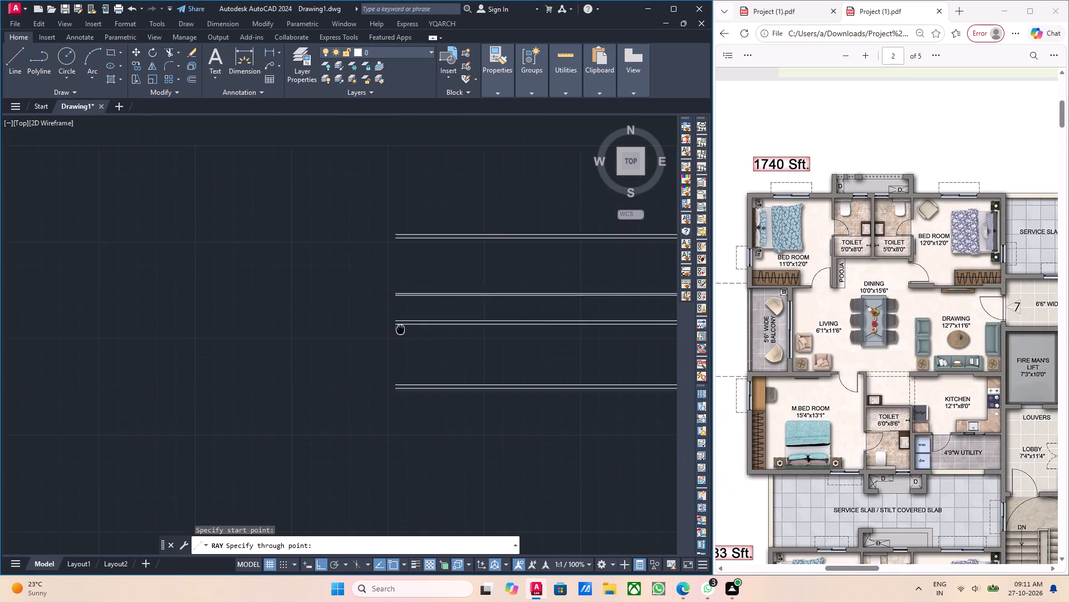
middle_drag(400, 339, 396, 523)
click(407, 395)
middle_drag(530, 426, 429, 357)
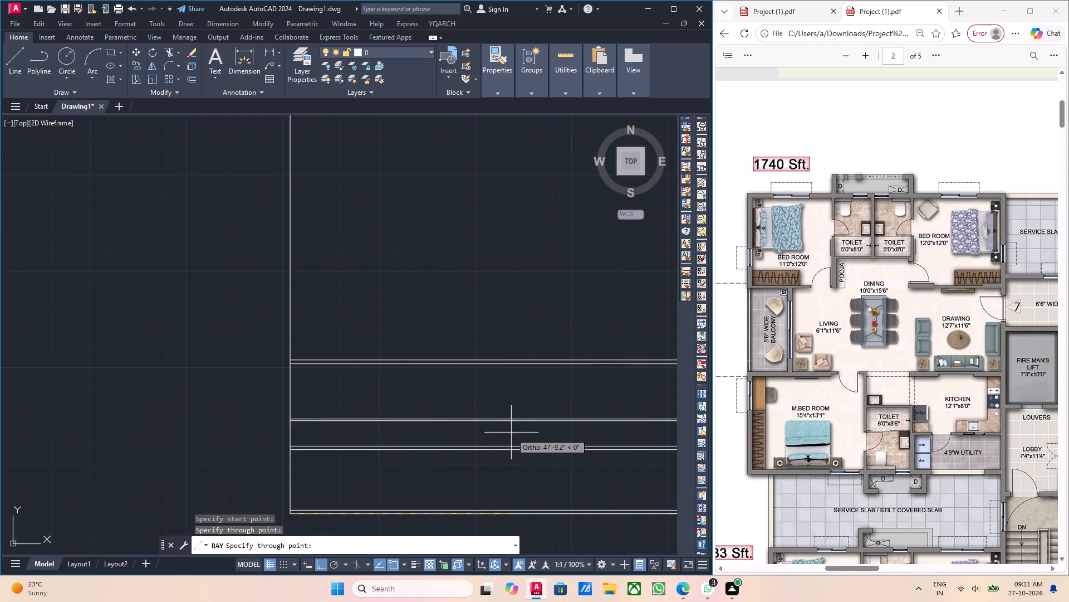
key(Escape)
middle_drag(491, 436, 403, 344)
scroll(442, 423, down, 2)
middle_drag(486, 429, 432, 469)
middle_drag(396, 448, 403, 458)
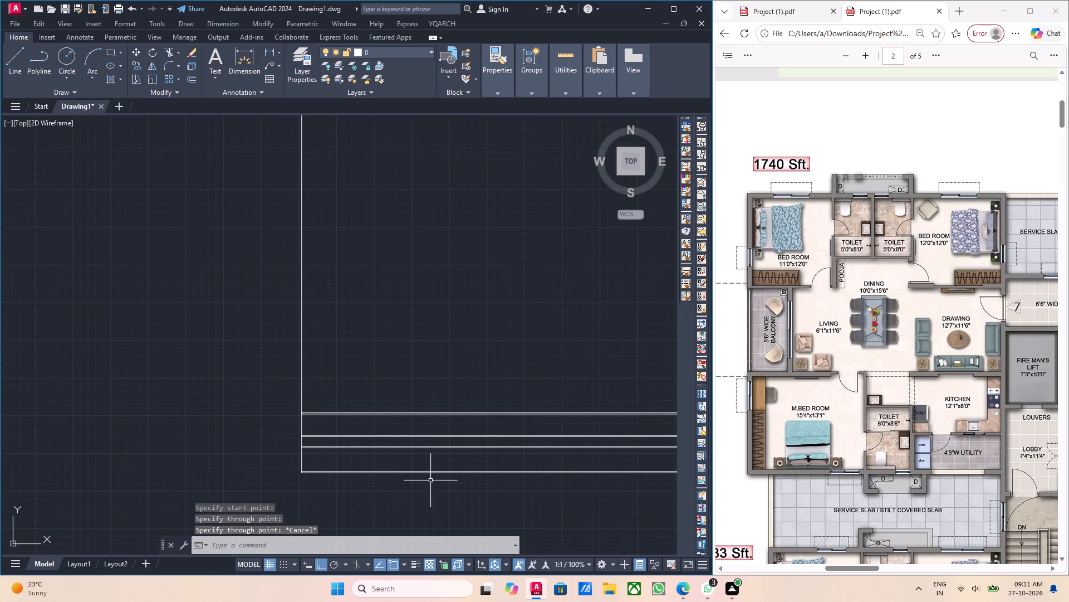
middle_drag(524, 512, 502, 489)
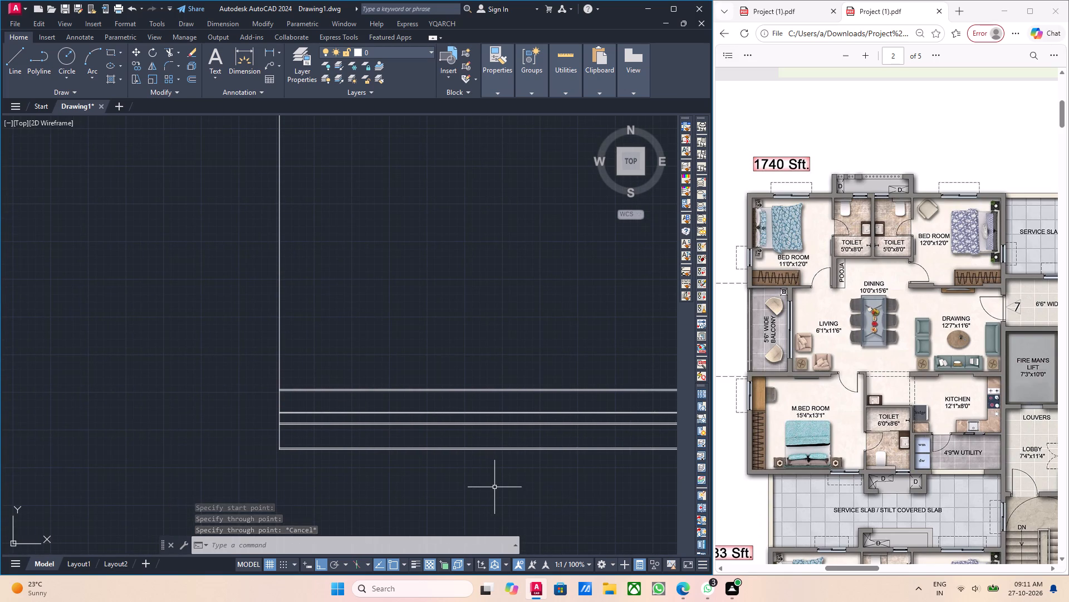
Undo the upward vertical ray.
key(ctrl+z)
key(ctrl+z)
Draw a vertical ray downward from the left endpoint of the topmost wall line, across all the horizontal wall lines.
scroll(437, 452, down, 3)
middle_drag(443, 447, 446, 453)
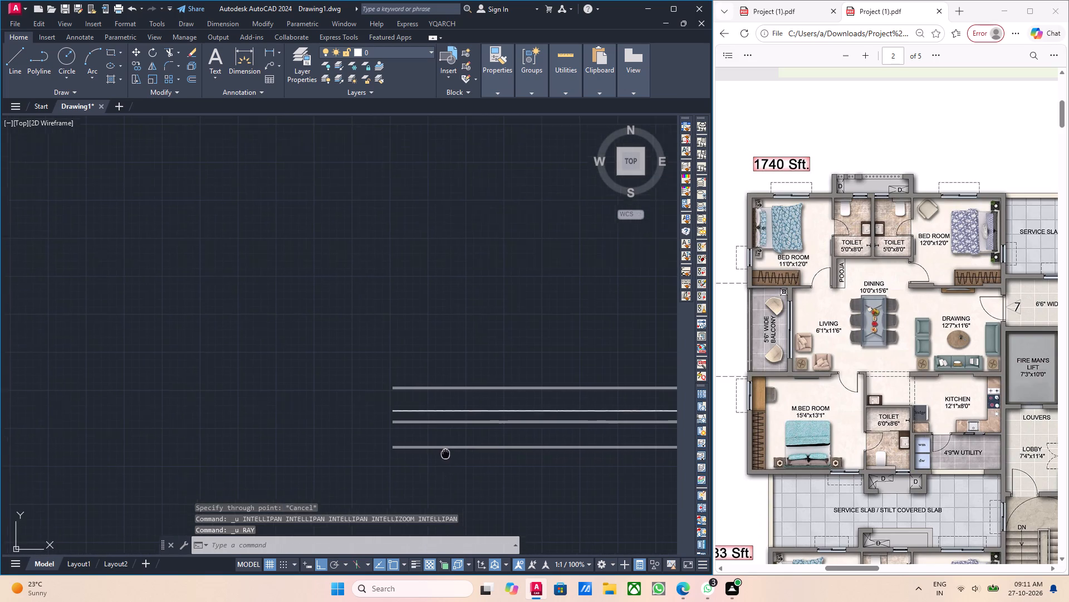
middle_drag(446, 453, 451, 465)
text(ray)
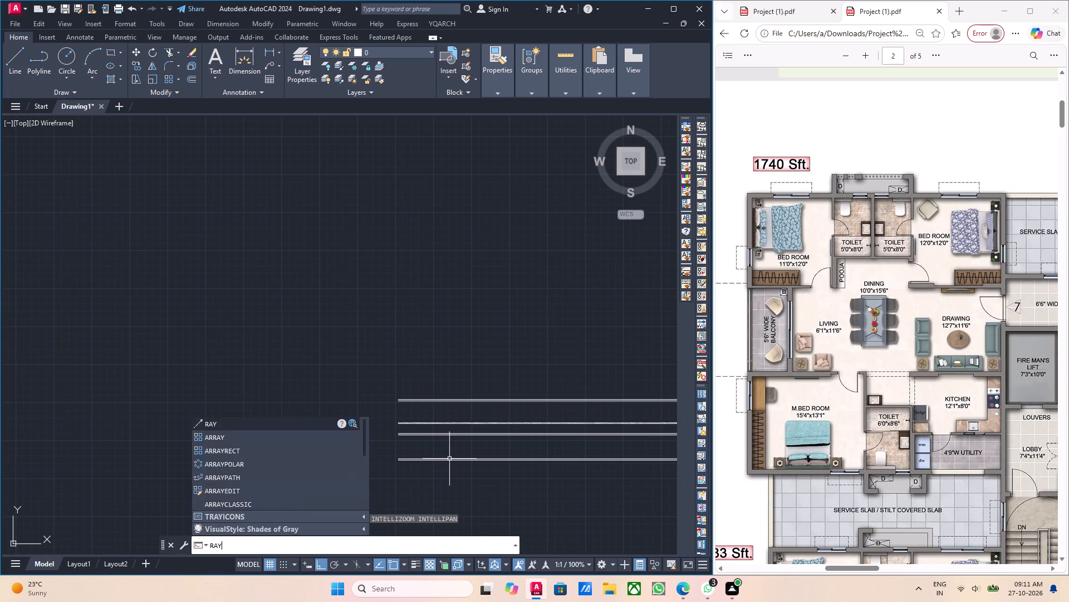
key(Return)
scroll(399, 401, up, 5)
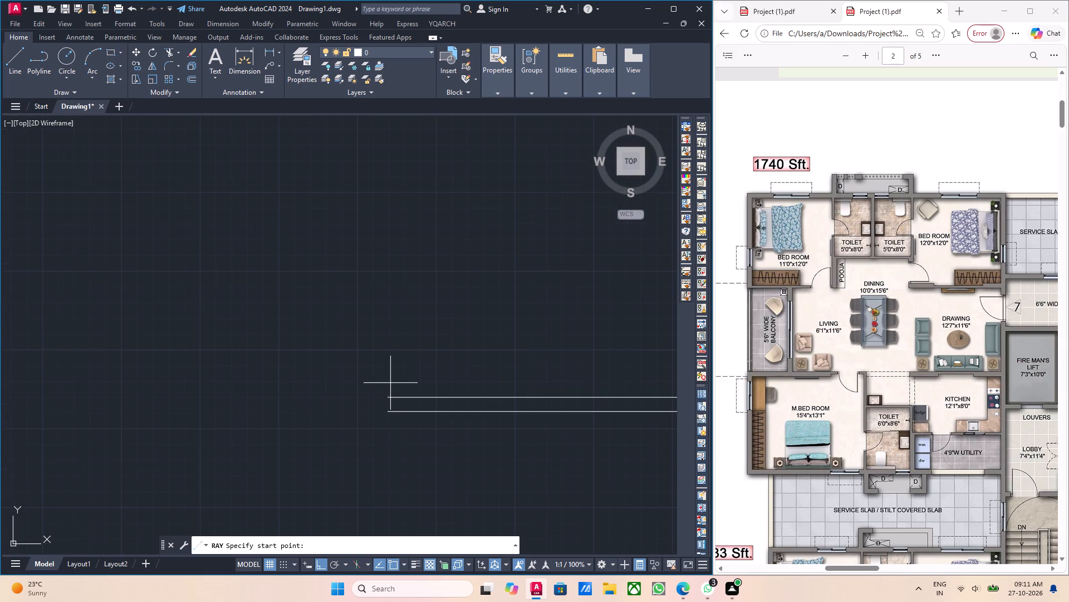
click(385, 395)
middle_drag(408, 480, 415, 268)
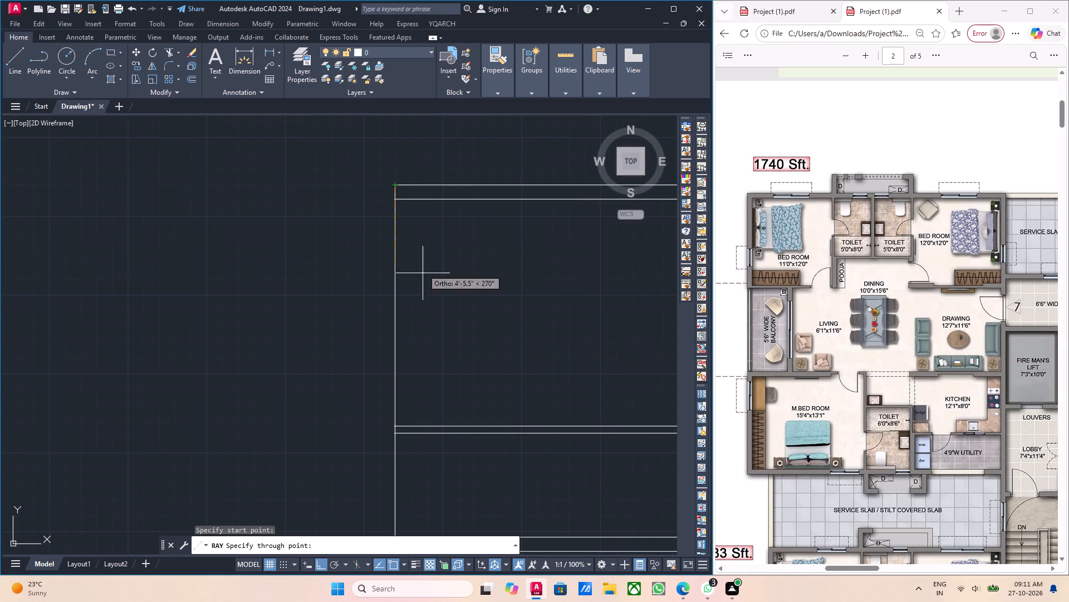
click(423, 302)
middle_drag(505, 436, 469, 384)
key(Escape)
middle_drag(452, 439, 444, 424)
middle_drag(497, 452, 445, 480)
middle_drag(461, 466, 471, 475)
middle_drag(394, 298, 464, 429)
key(Escape)
key(Escape)
key(Escape)
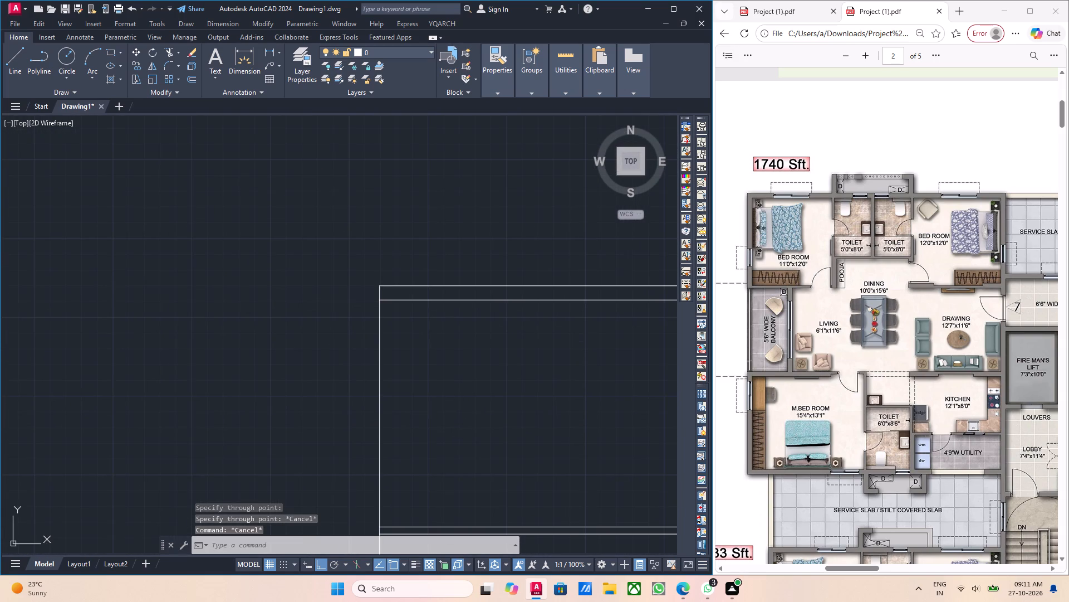
Offset the vertical ray 9" to the right to form the outer left wall.
drag(431, 434, 350, 428)
middle_drag(585, 512, 480, 481)
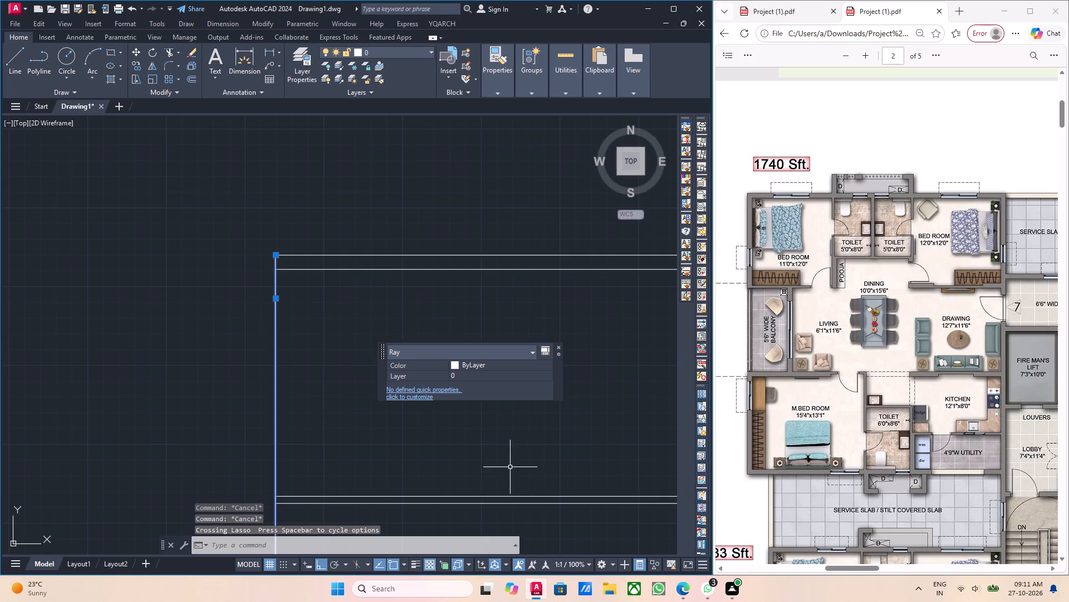
scroll(504, 465, down, 2)
middle_drag(487, 469, 487, 527)
key(o)
key(Return)
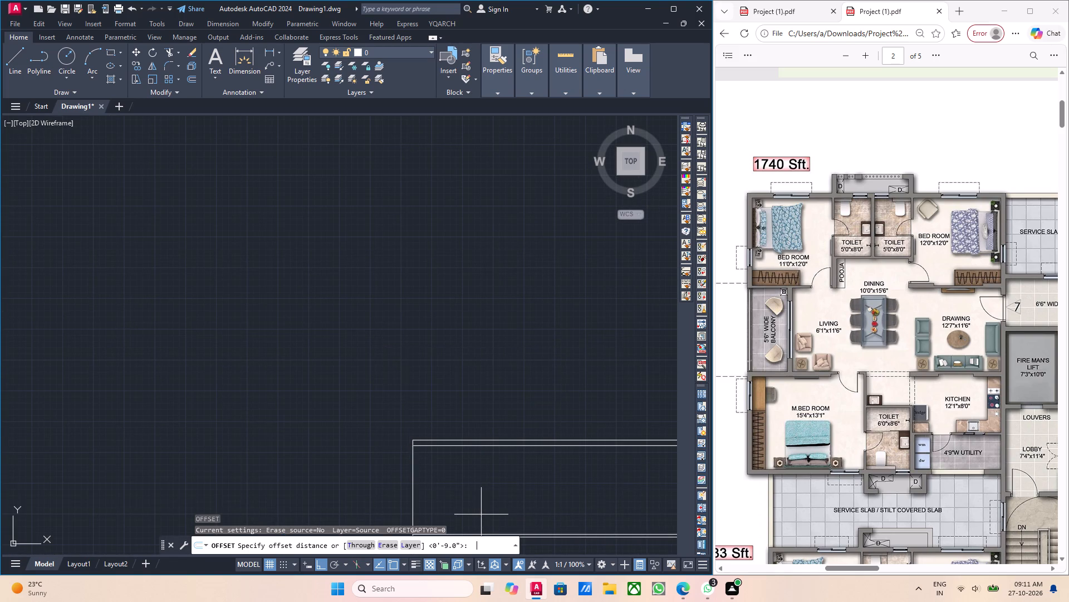
scroll(416, 440, up, 3)
click(398, 443)
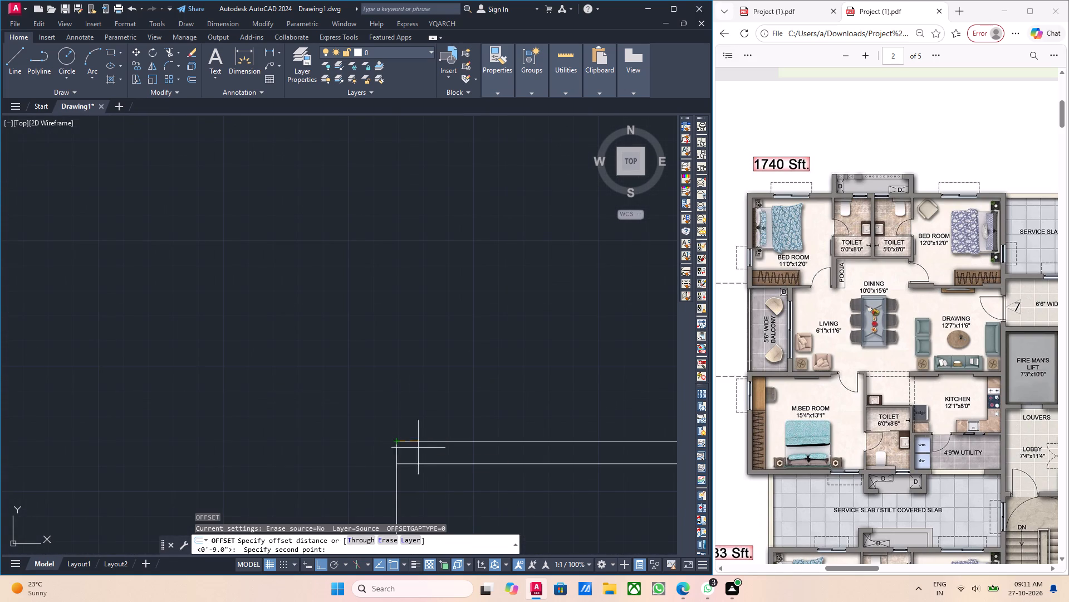
text(9")
key(Return)
click(552, 419)
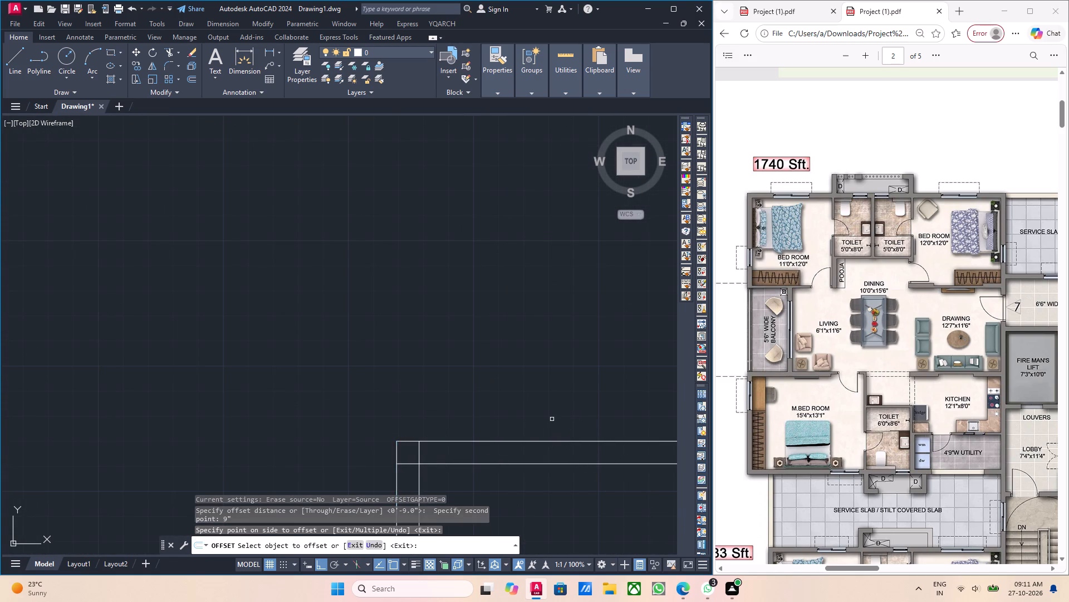
scroll(569, 443, down, 3)
middle_drag(594, 479, 484, 385)
drag(560, 392, 527, 363)
scroll(561, 415, up, 1)
middle_drag(560, 416, 462, 330)
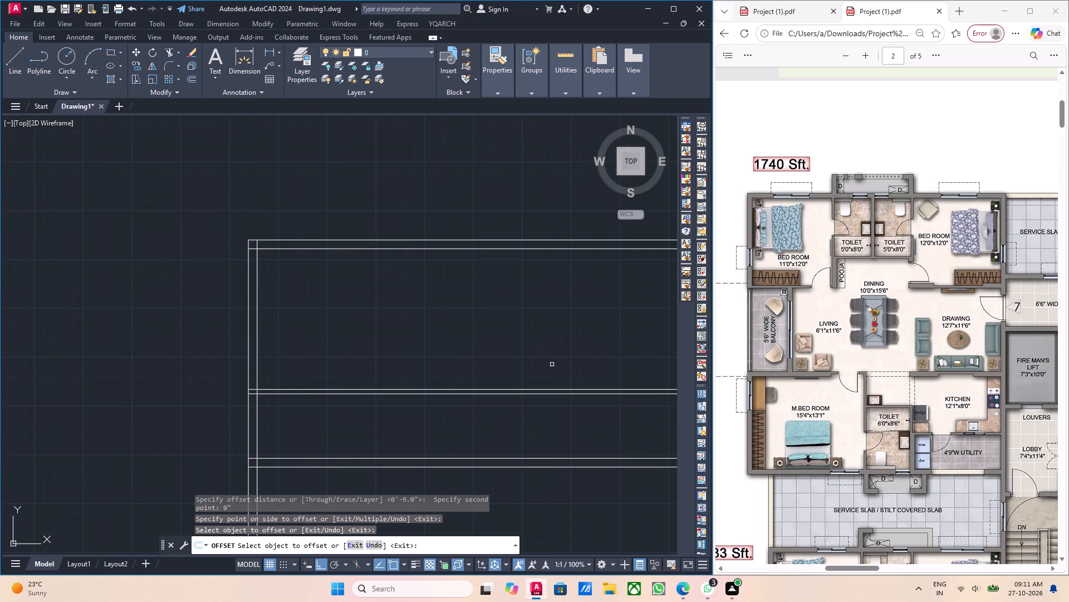
key(Escape)
Offset the inner line of the left wall 11' to the right for the upper-left bedroom's width.
middle_click(450, 382)
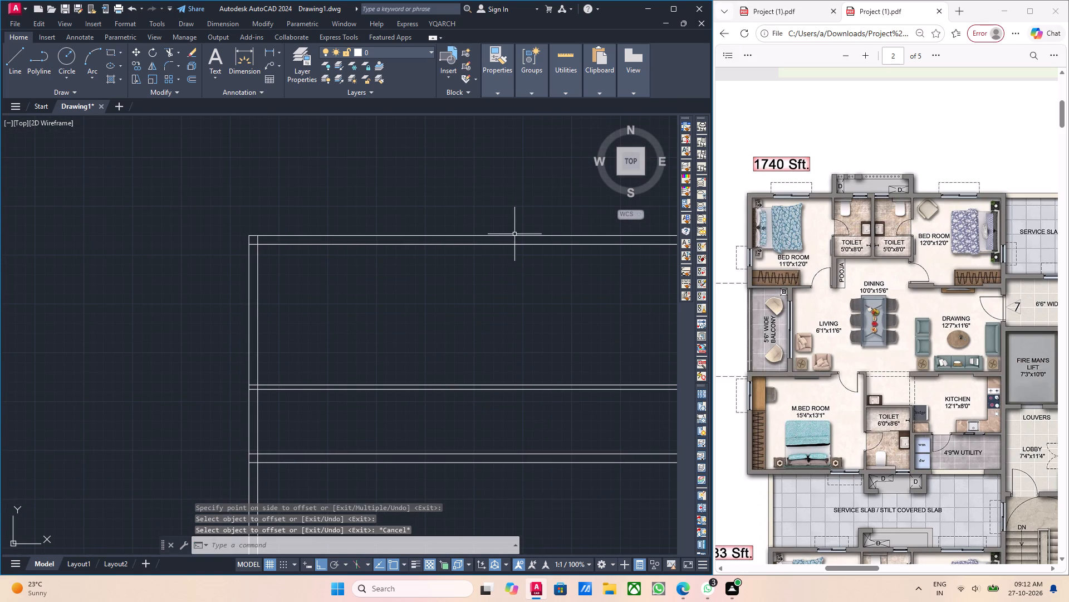
scroll(255, 299, up, 2)
click(257, 299)
click(272, 302)
drag(273, 315, 258, 313)
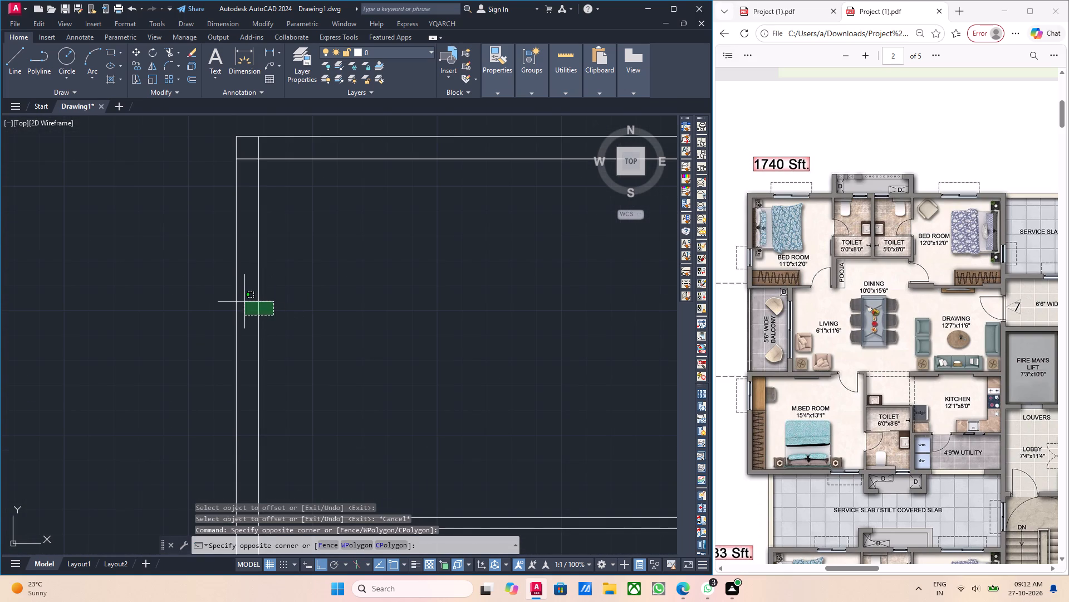
click(246, 302)
middle_drag(335, 339, 305, 347)
key(o)
key(Return)
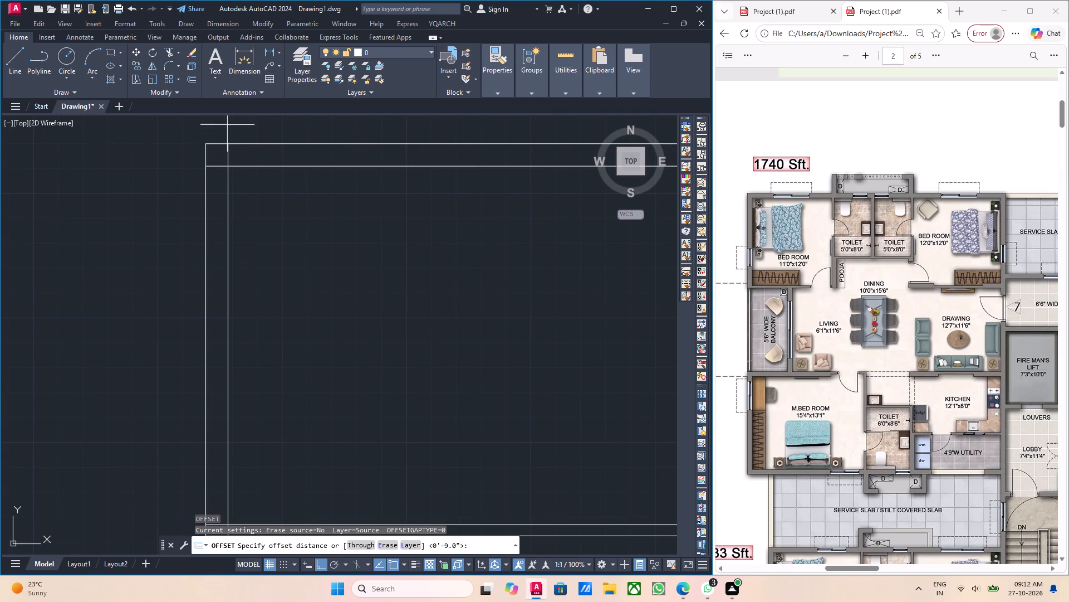
click(230, 142)
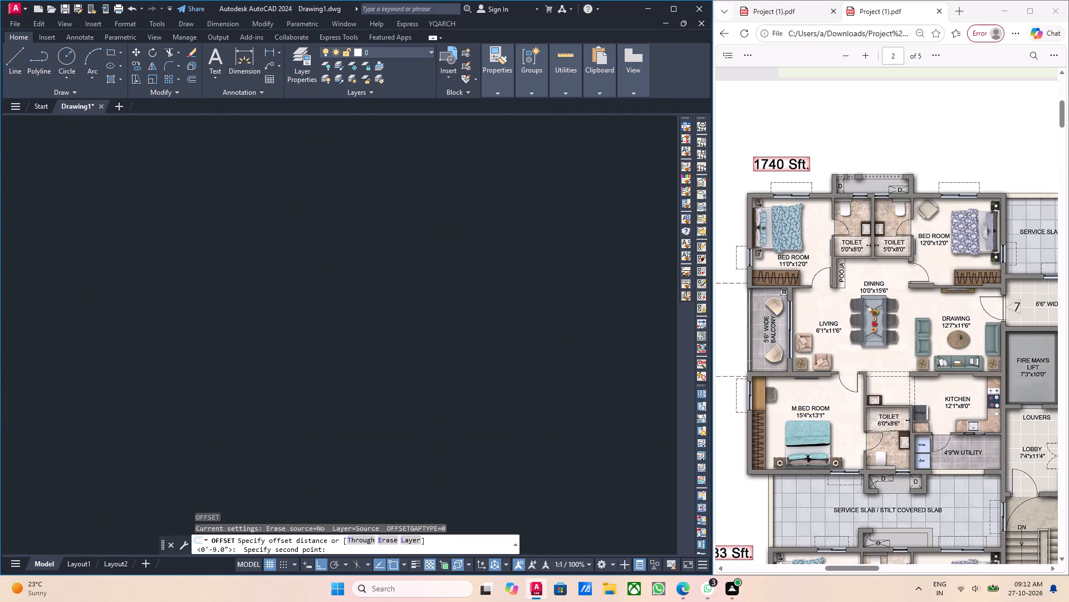
text(11')
key(Return)
drag(360, 274, 362, 280)
middle_drag(430, 333, 345, 334)
key(Escape)
Offset the bedroom's right-hand vertical line 4.5" to the right to form the partition wall beside the toilet.
middle_drag(474, 402, 424, 392)
drag(459, 384, 457, 386)
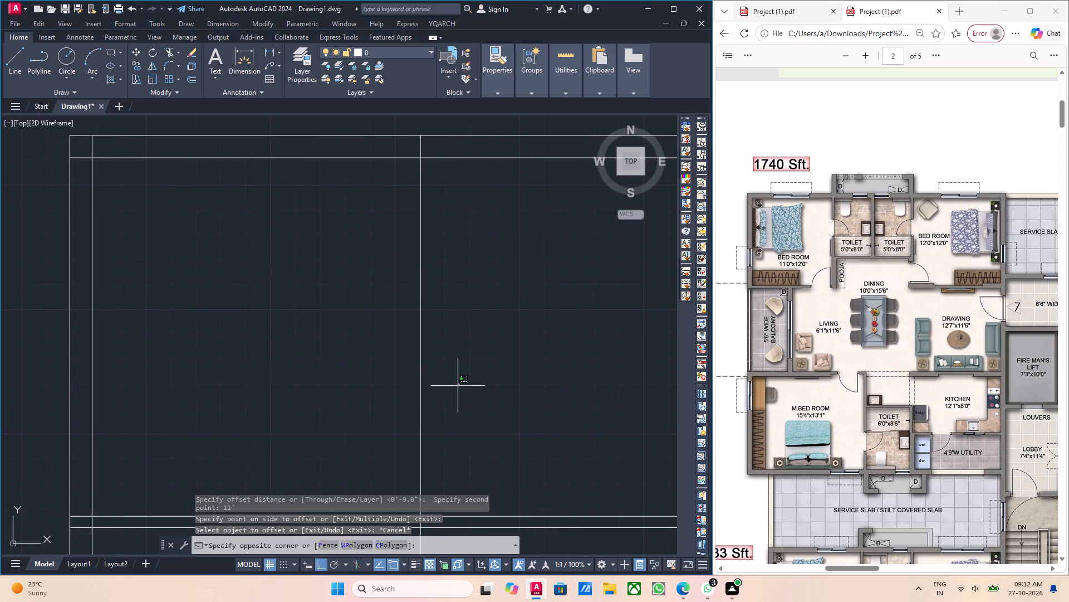
drag(457, 386, 353, 370)
middle_drag(564, 409, 491, 430)
key(o)
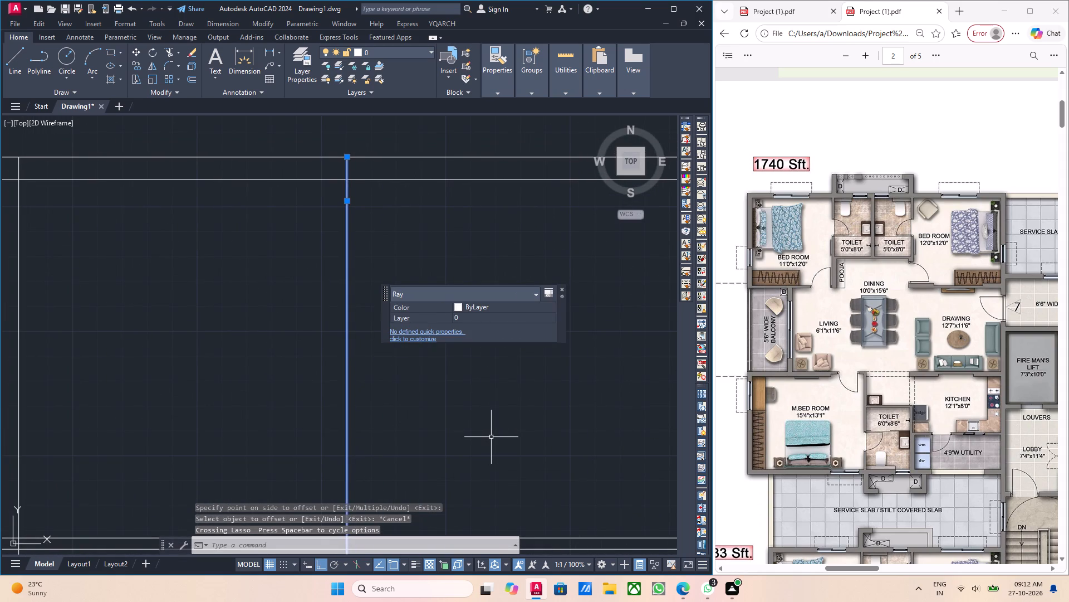
key(Return)
click(346, 157)
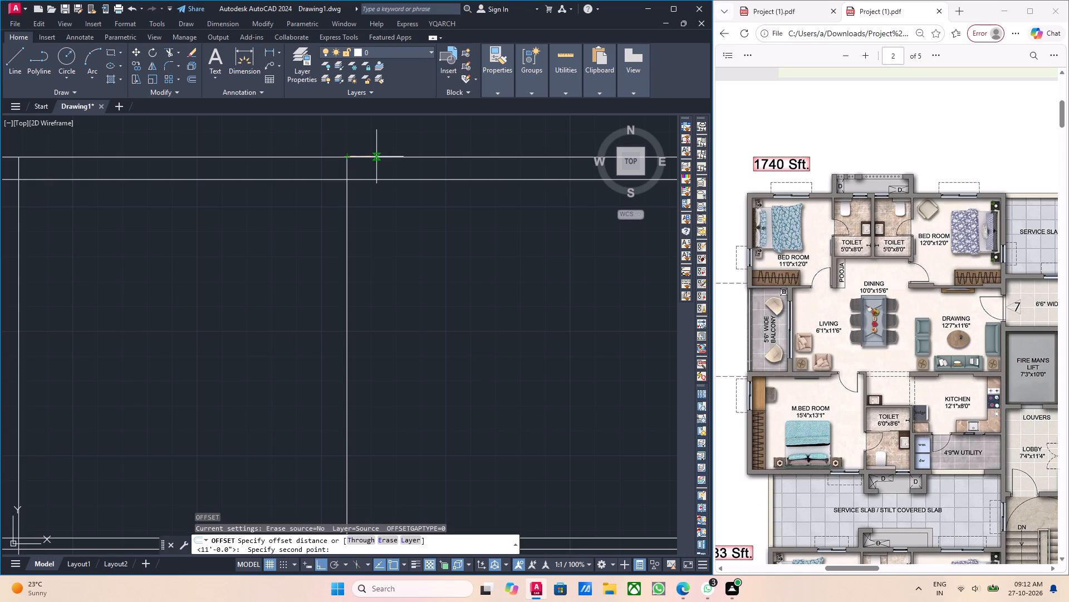
key(4)
text(.5)
key(Return)
click(377, 224)
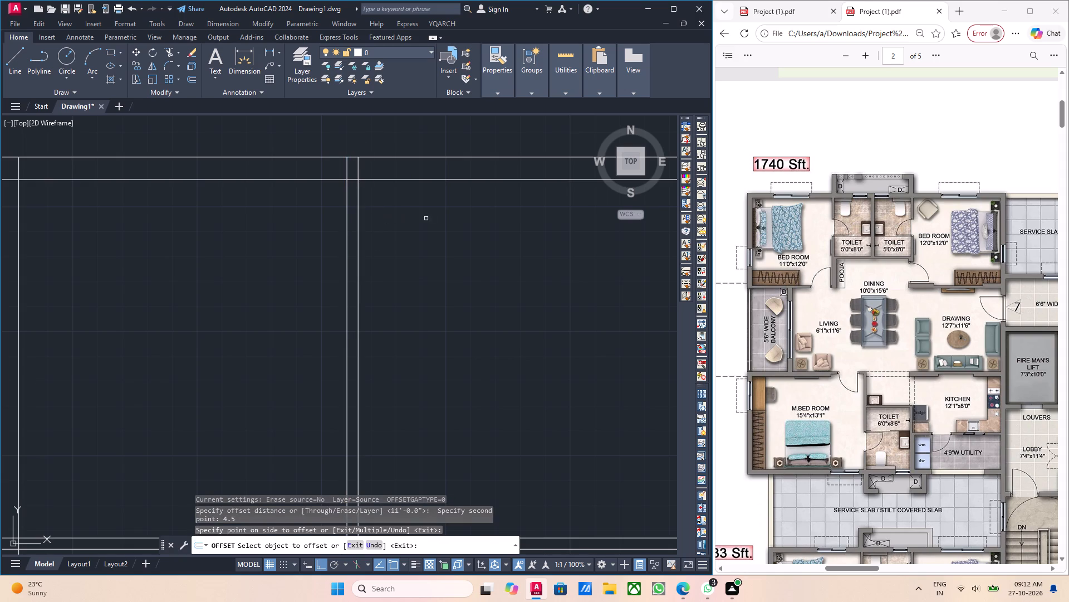
middle_drag(460, 245, 453, 287)
key(Escape)
middle_drag(453, 323, 423, 354)
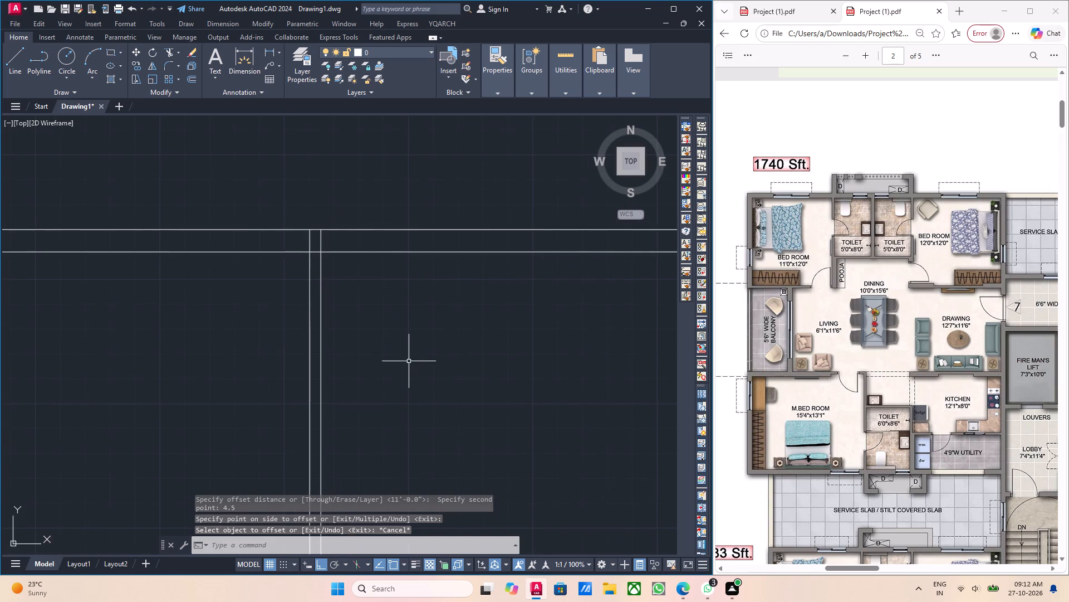
scroll(367, 370, down, 1)
middle_drag(365, 366, 369, 394)
middle_drag(361, 382, 374, 400)
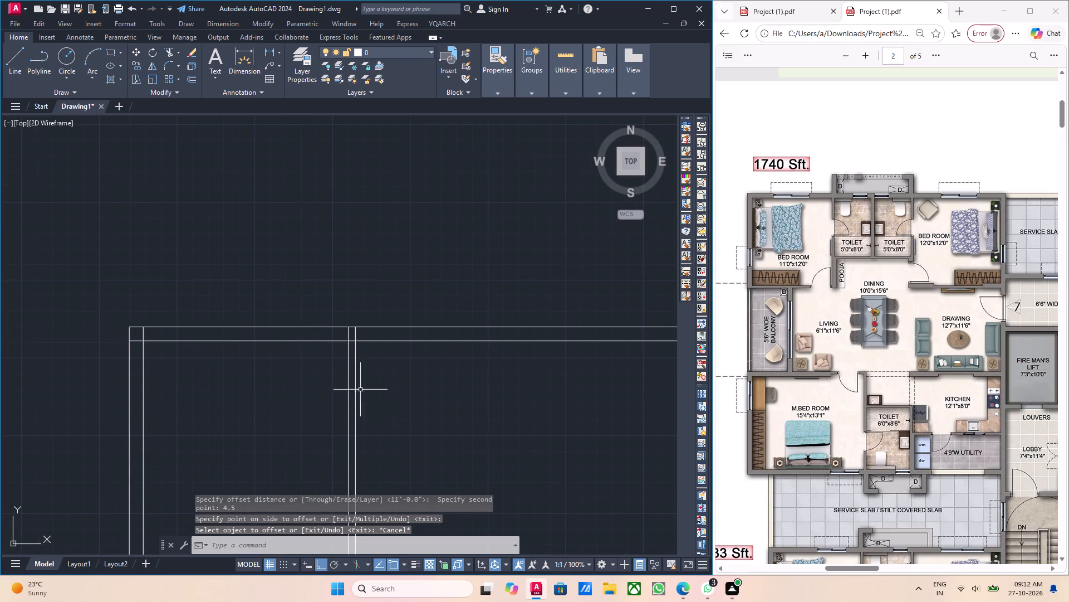
Offset the right-hand line of the bedroom–toilet partition wall 5' to the right for the first toilet's width.
middle_drag(355, 396, 357, 403)
scroll(370, 419, up, 1)
drag(355, 397, 349, 395)
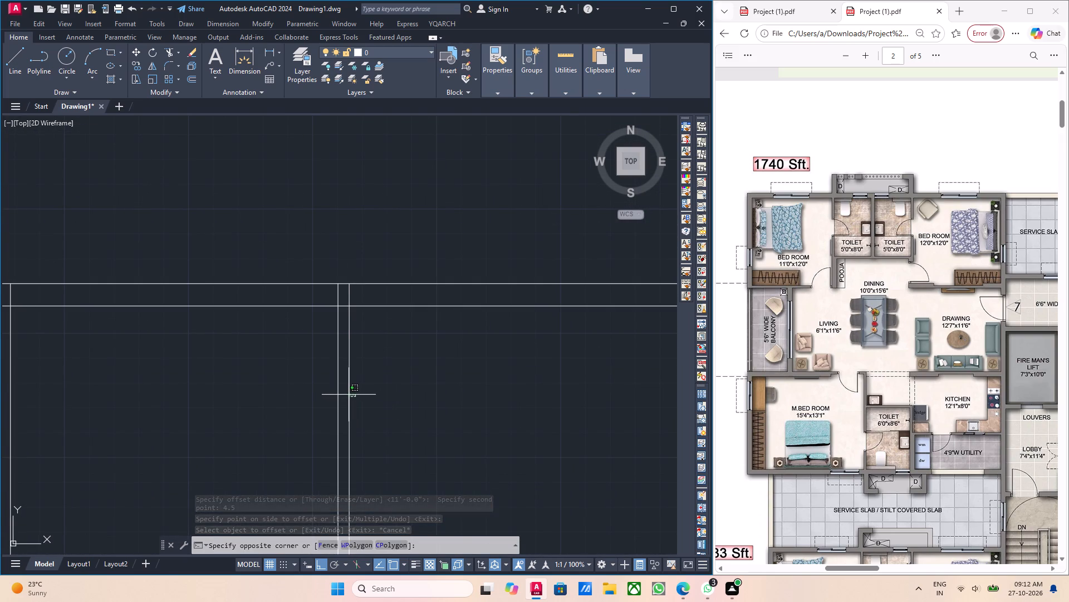
drag(349, 395, 345, 395)
key(o)
key(Return)
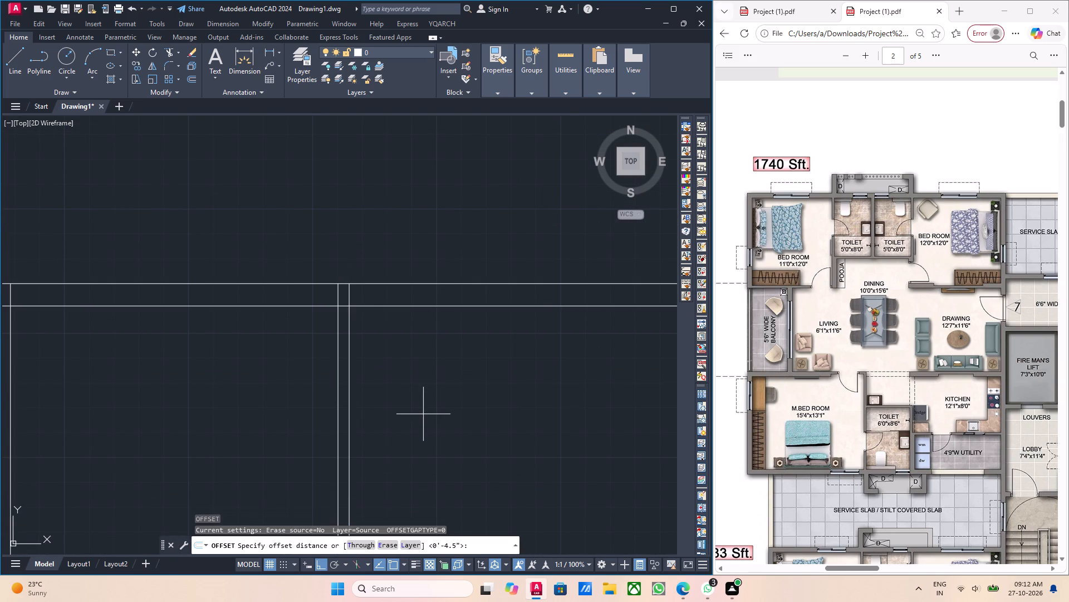
drag(349, 285, 356, 285)
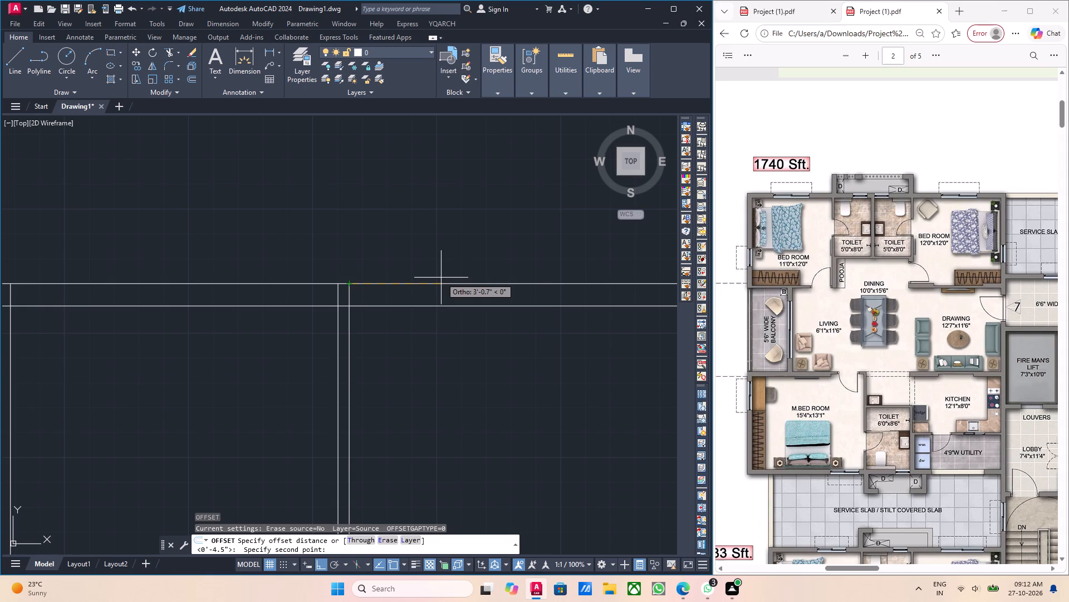
text(5')
key(Return)
click(439, 453)
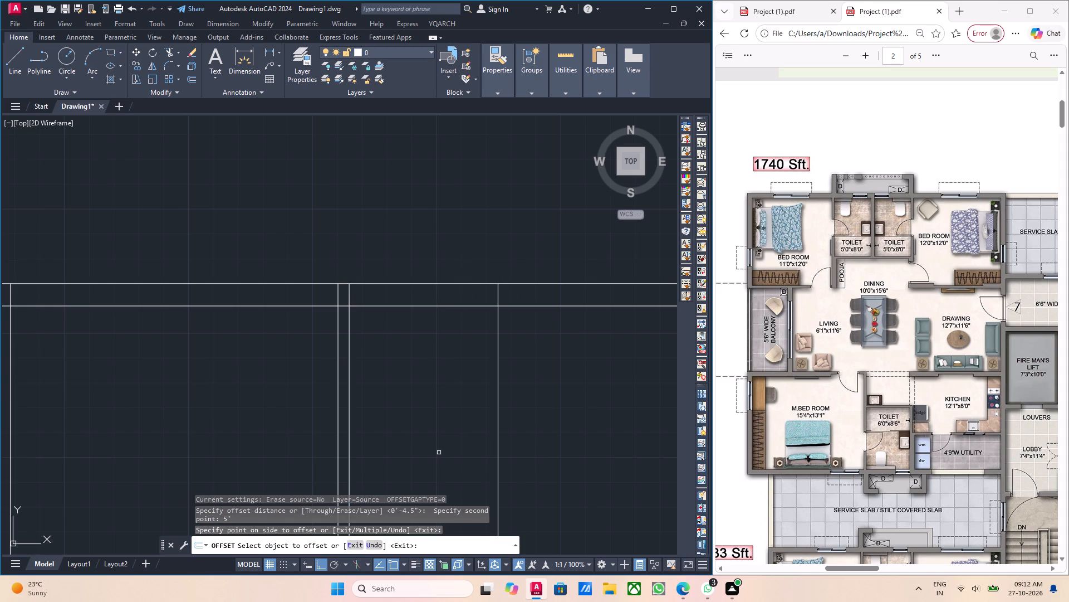
key(Escape)
middle_drag(477, 458, 460, 455)
key(Escape)
Offset the first toilet's right-hand vertical line 4.5" to the right to form the partition wall between the two toilets.
scroll(450, 446, up, 1)
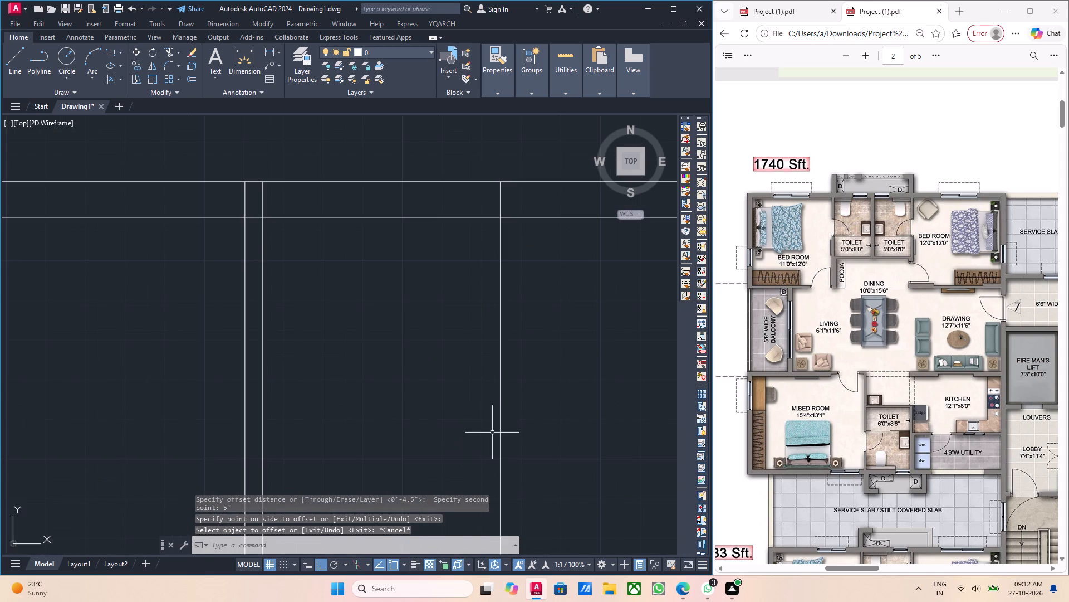
click(496, 428)
click(547, 436)
drag(546, 440, 517, 429)
click(475, 412)
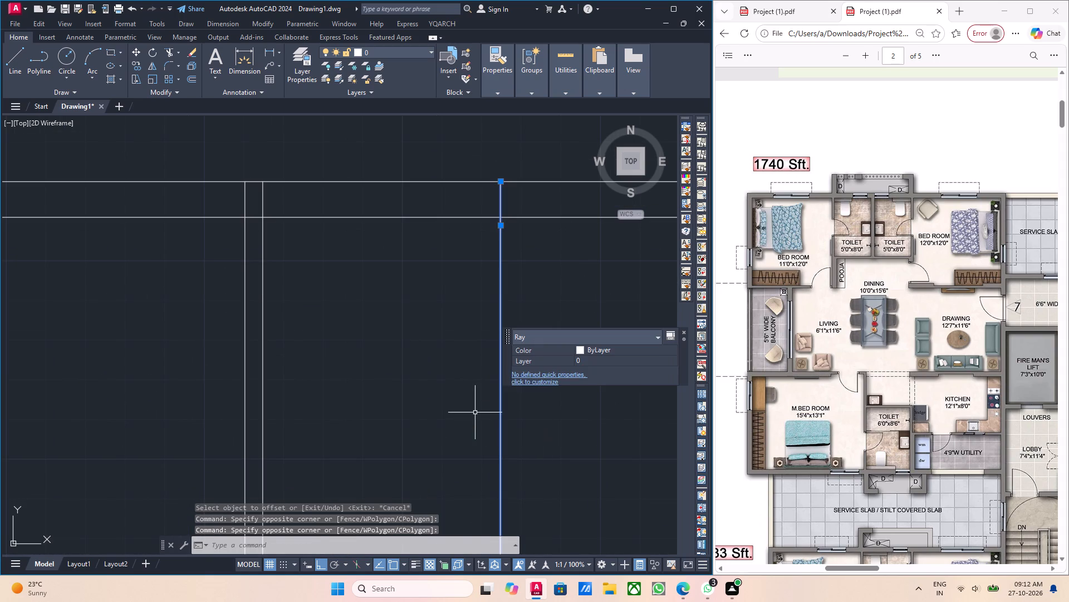
middle_drag(589, 407, 588, 484)
middle_drag(543, 395, 543, 414)
key(o)
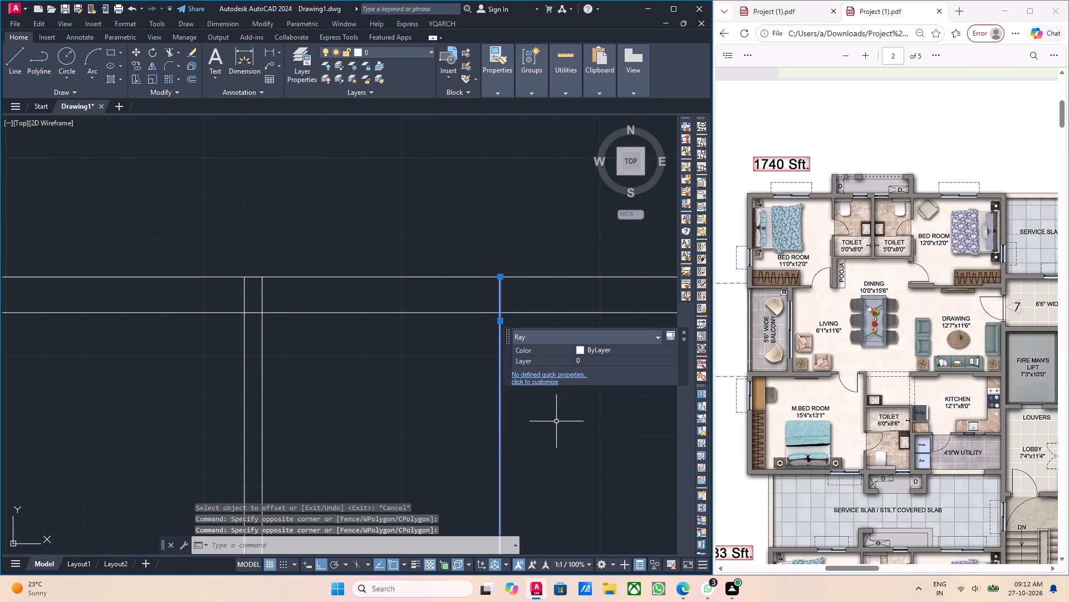
key(Return)
drag(501, 279, 506, 279)
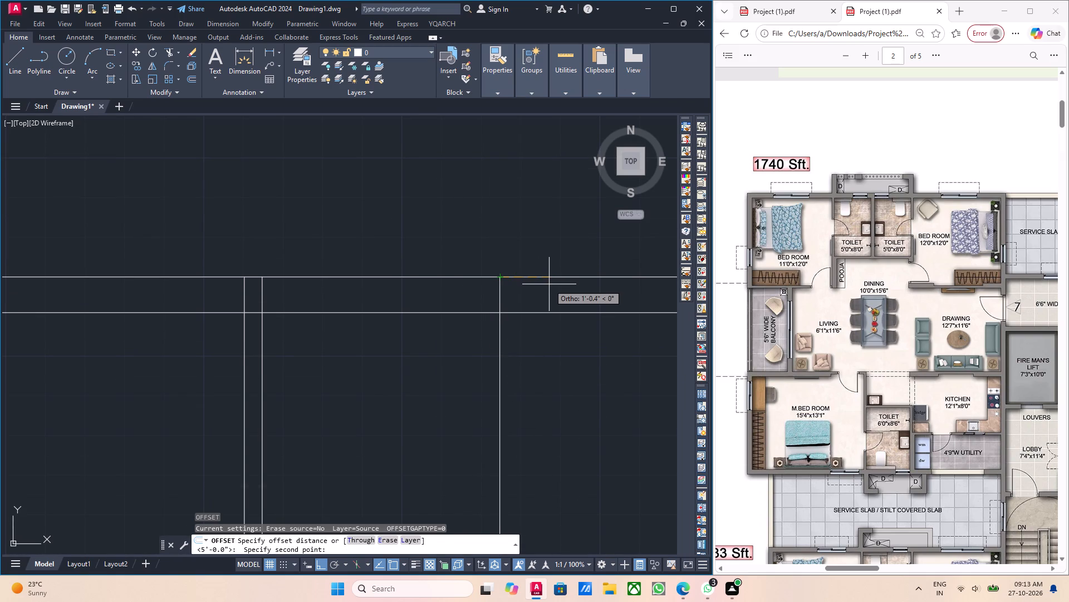
key(5)
key(BackSpace)
key(4)
text(.5)
key(Return)
click(539, 405)
scroll(556, 468, down, 2)
middle_drag(609, 467, 547, 443)
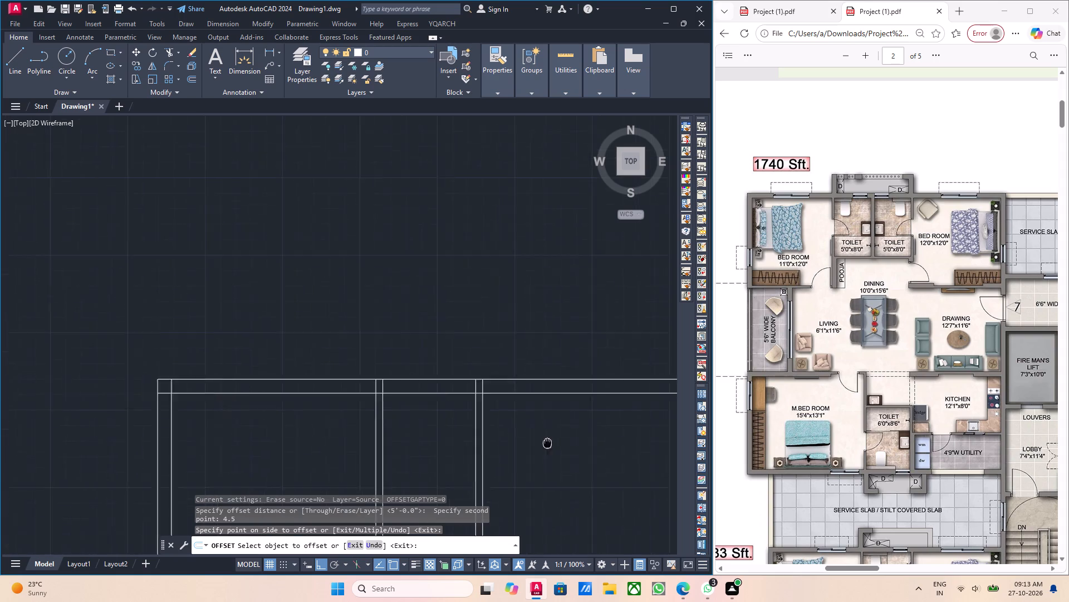
middle_drag(547, 443, 524, 415)
middle_drag(531, 423, 463, 361)
key(Escape)
scroll(420, 315, up, 2)
key(Escape)
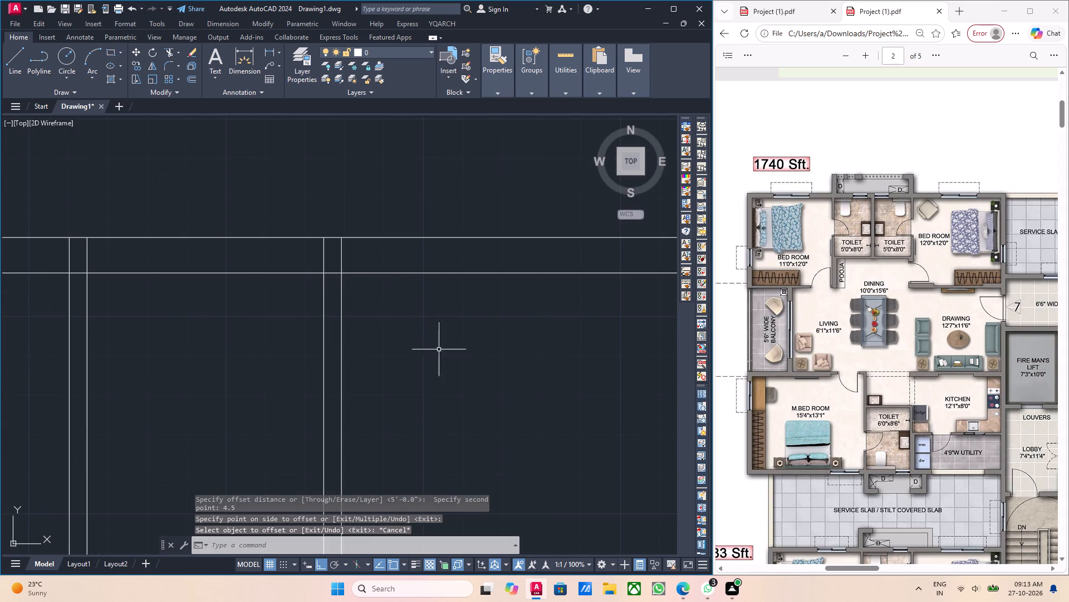
Offset the right-hand line of the wall between the toilets 5' to the right for the second toilet's width.
middle_drag(397, 328, 398, 351)
middle_drag(332, 285, 332, 299)
scroll(337, 324, up, 2)
drag(385, 353, 386, 355)
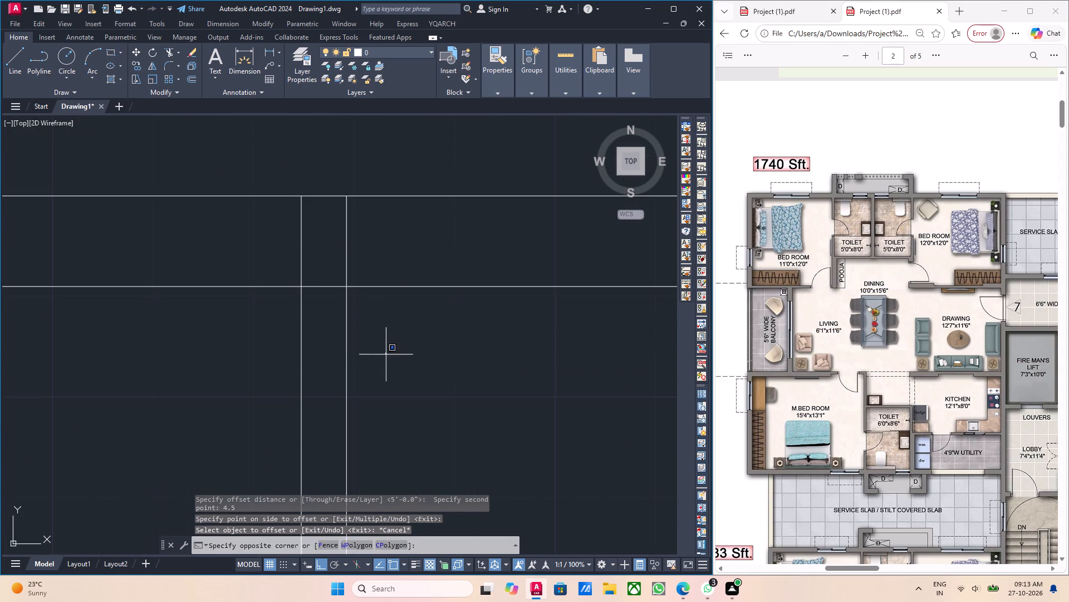
drag(386, 355, 318, 355)
middle_drag(417, 389, 372, 394)
middle_drag(515, 404, 478, 406)
middle_click(529, 374)
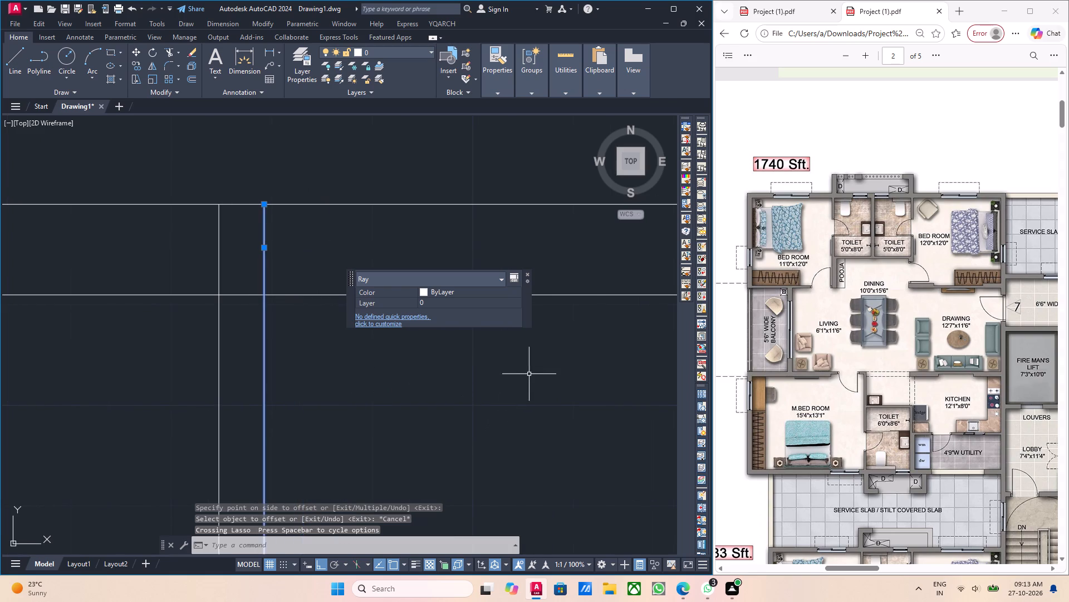
key(o)
key(Return)
click(262, 206)
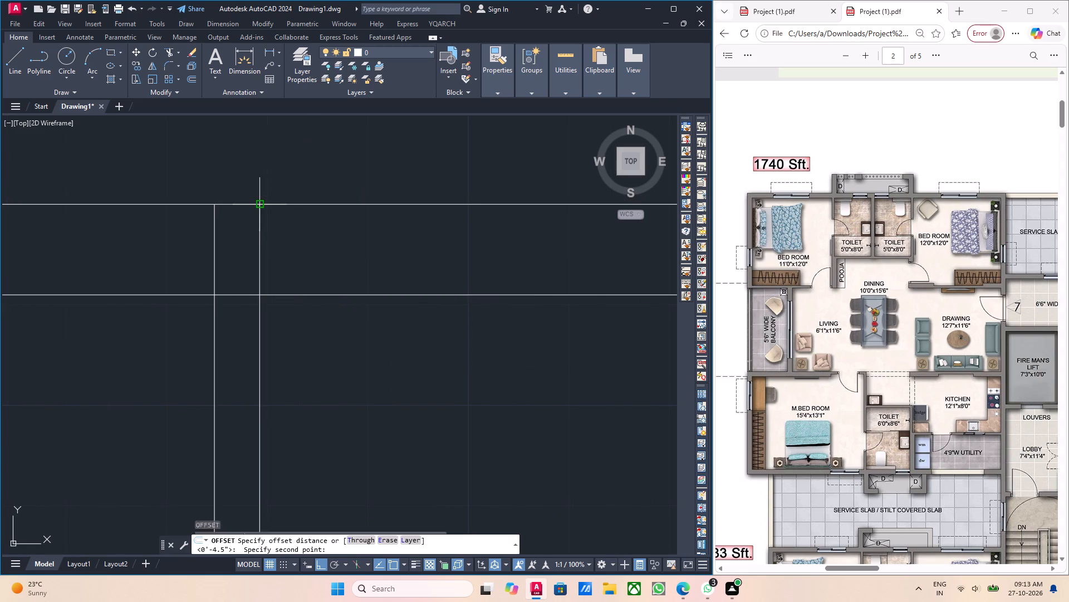
text(5')
key(Return)
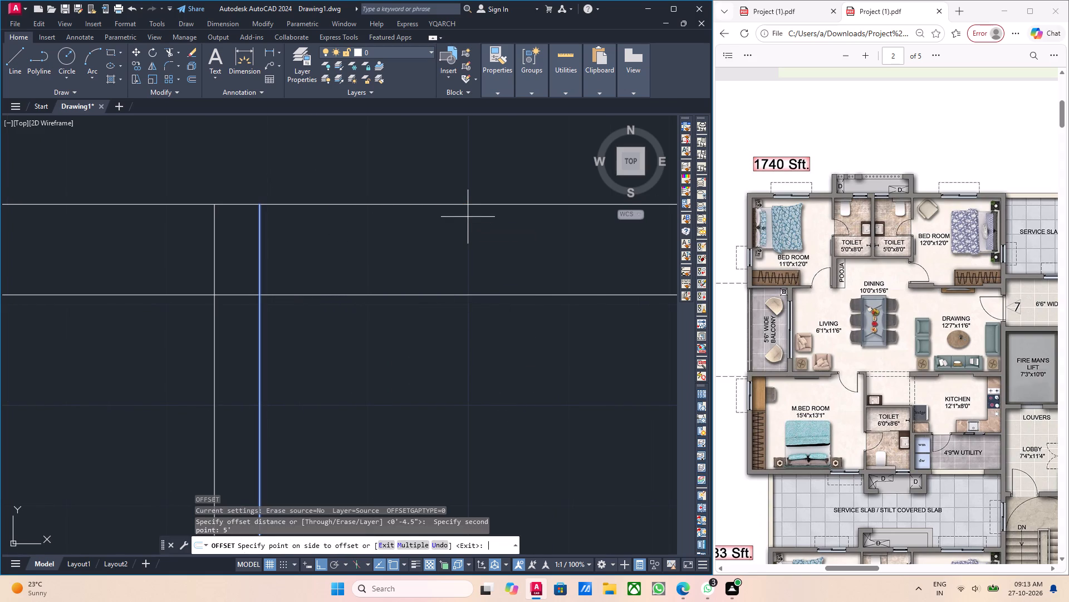
scroll(455, 357, down, 4)
middle_drag(459, 385, 370, 334)
click(389, 362)
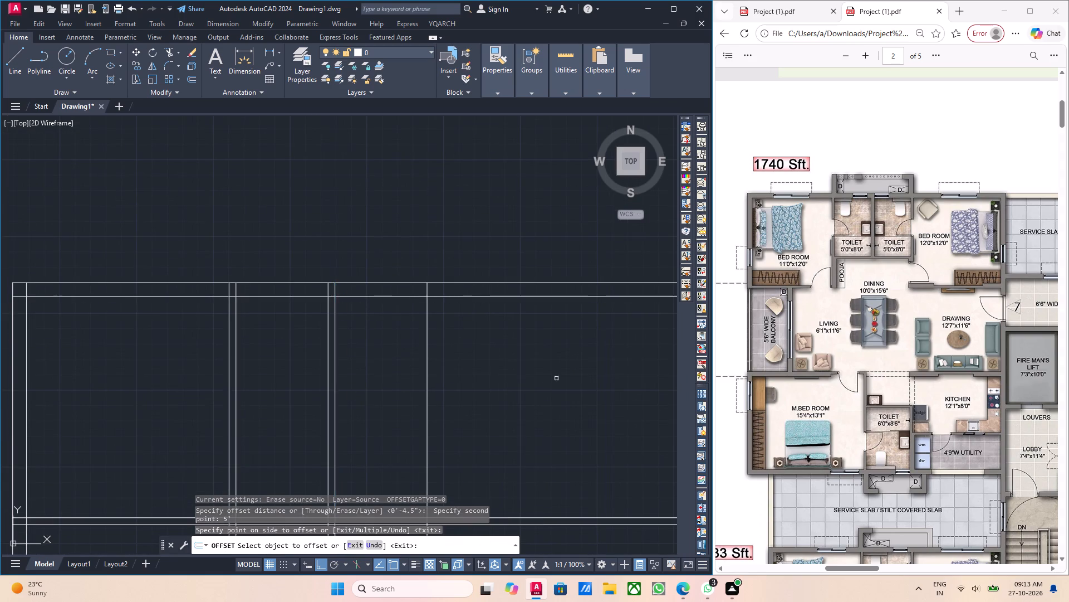
middle_drag(579, 378, 521, 360)
key(Escape)
Offset the second toilet's right-hand vertical line 4.5" to the right to form the partition wall beside the upper-right bedroom.
drag(447, 351, 364, 349)
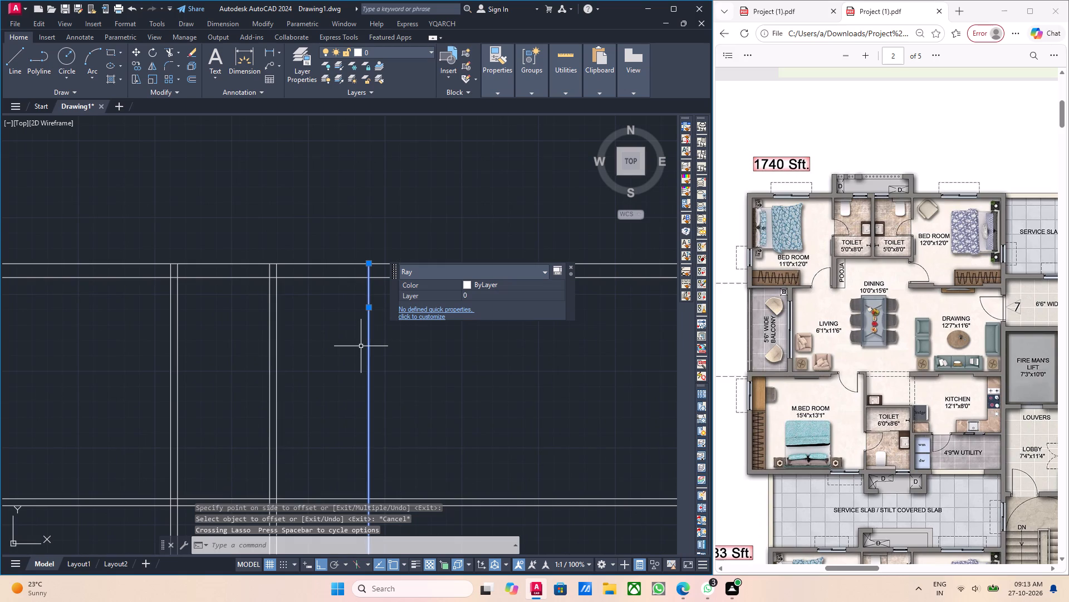
middle_drag(527, 380, 494, 390)
key(o)
key(Return)
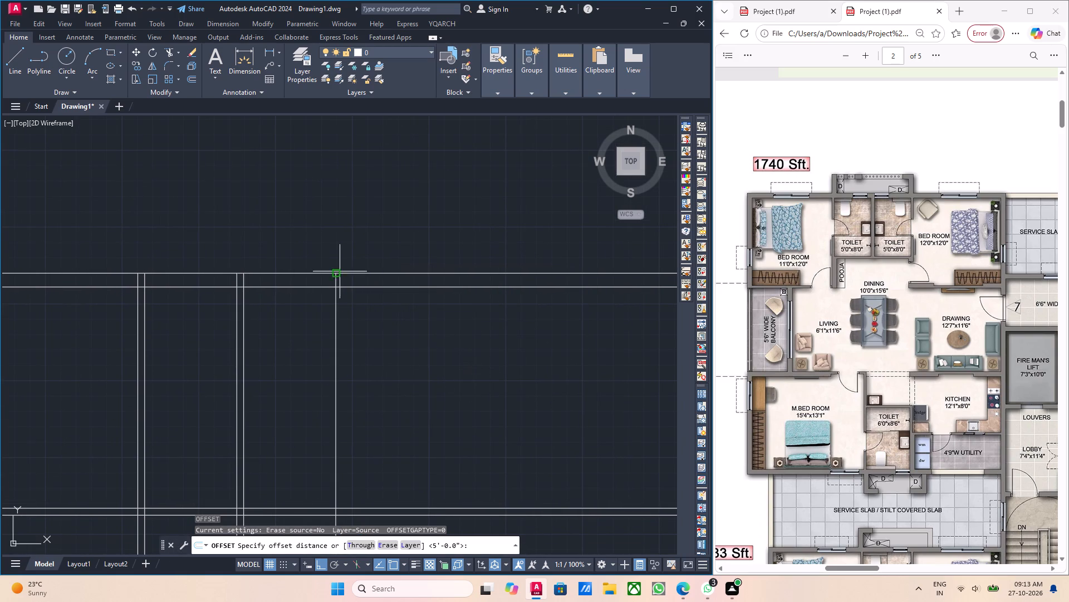
click(335, 275)
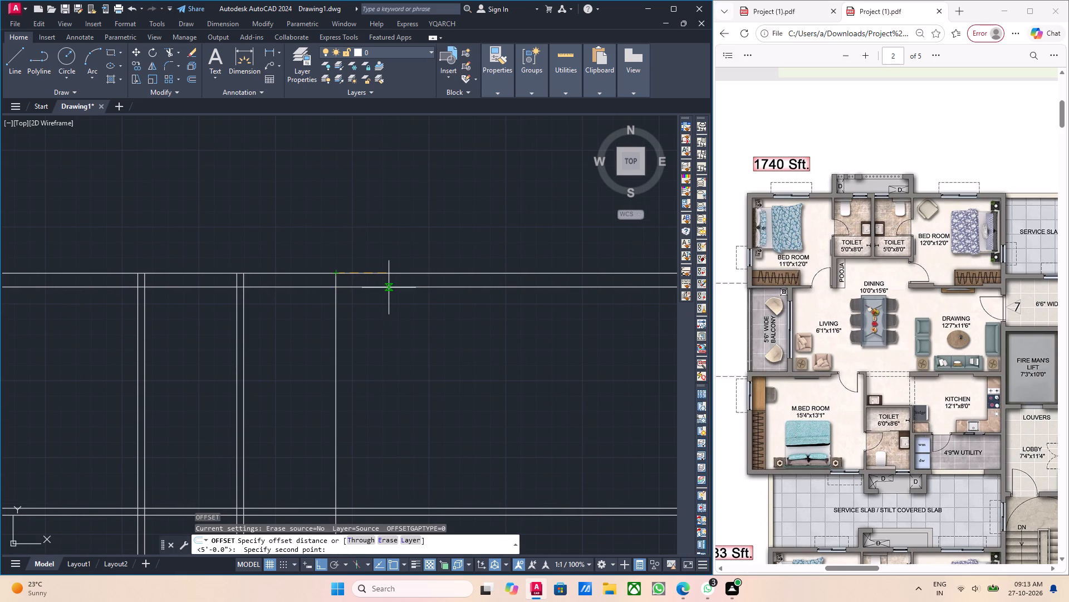
key(4)
text(.5)
key(Return)
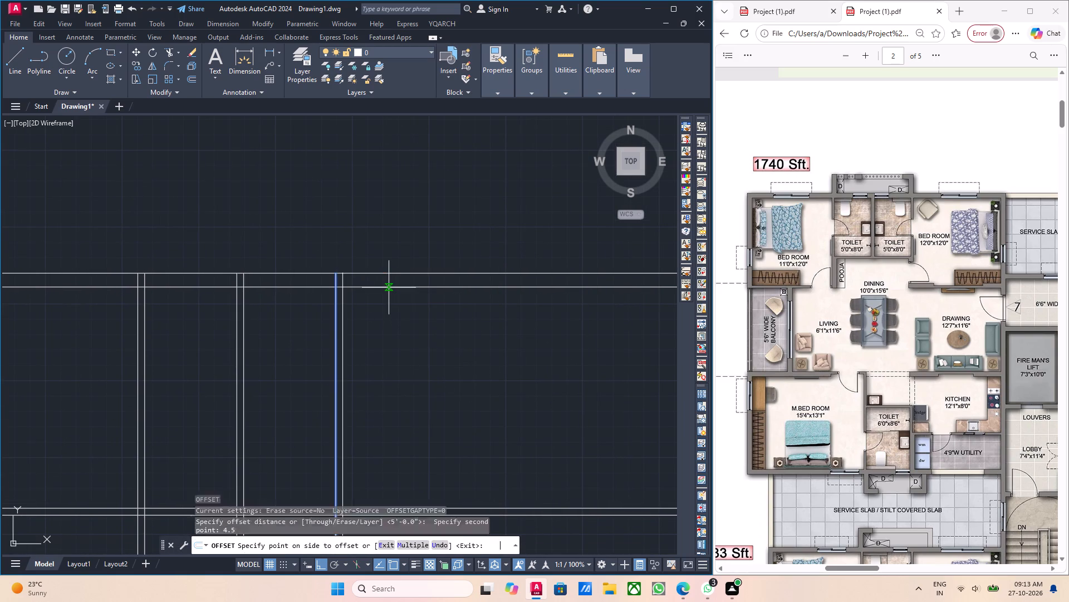
click(444, 379)
scroll(415, 411, down, 2)
middle_drag(445, 414, 413, 389)
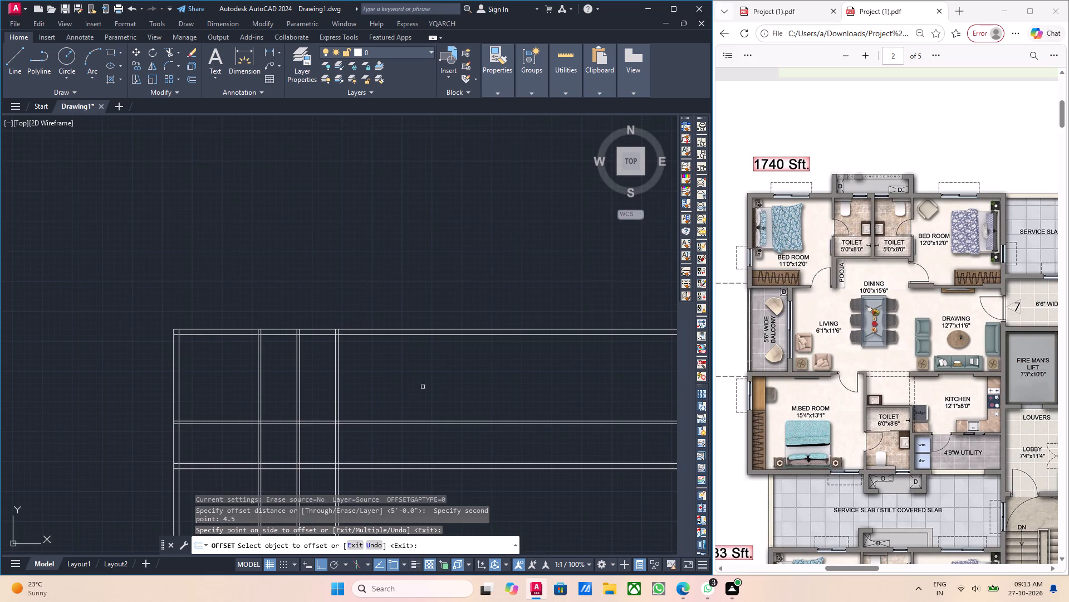
middle_drag(445, 393, 389, 370)
key(Escape)
middle_drag(424, 390, 369, 341)
middle_drag(360, 342, 346, 385)
scroll(309, 369, up, 2)
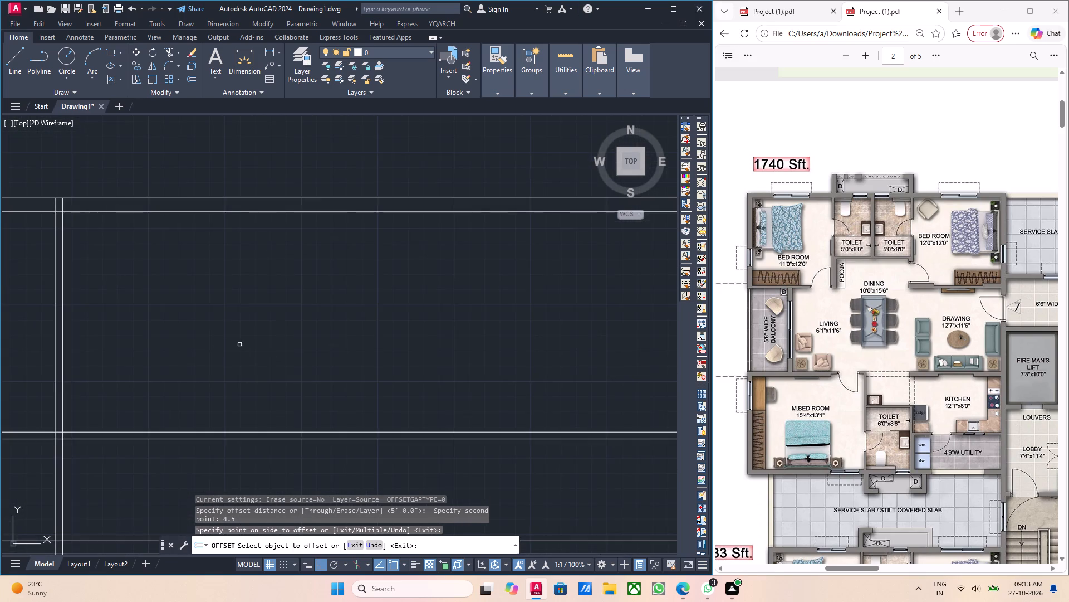
key(Escape)
Offset the right-hand line of the second toilet's partition wall 12' to the right for the upper-right bedroom's width.
middle_drag(242, 346, 367, 351)
middle_drag(256, 355, 408, 360)
scroll(362, 329, up, 2)
drag(326, 307, 325, 304)
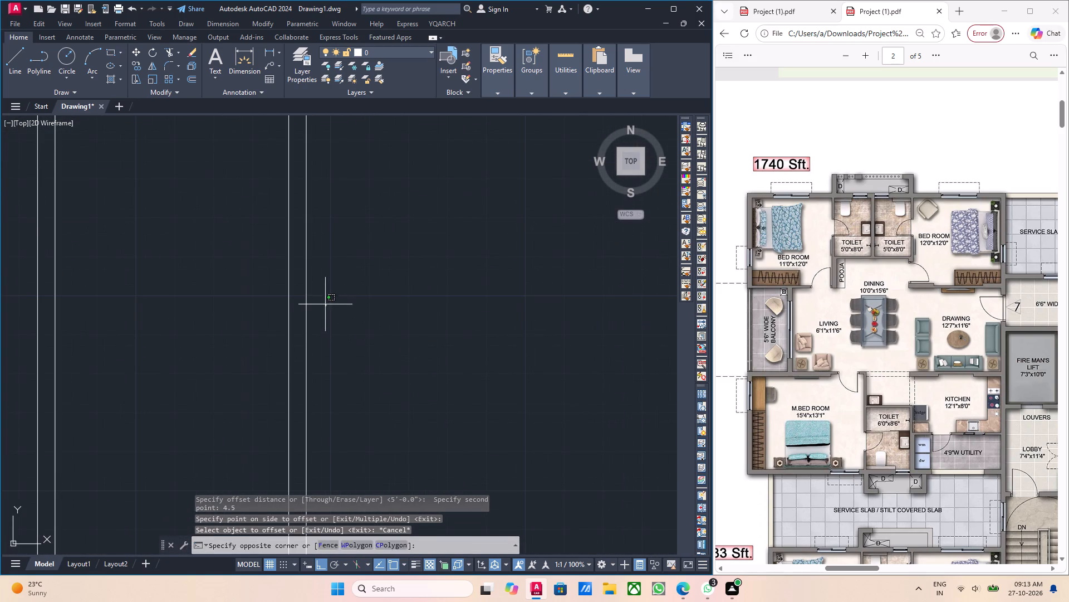
drag(325, 304, 312, 294)
click(305, 287)
scroll(394, 296, down, 4)
middle_drag(431, 311, 406, 402)
scroll(410, 380, down, 1)
scroll(421, 332, up, 1)
middle_drag(421, 342, 416, 364)
middle_drag(430, 433, 403, 363)
key(o)
key(Return)
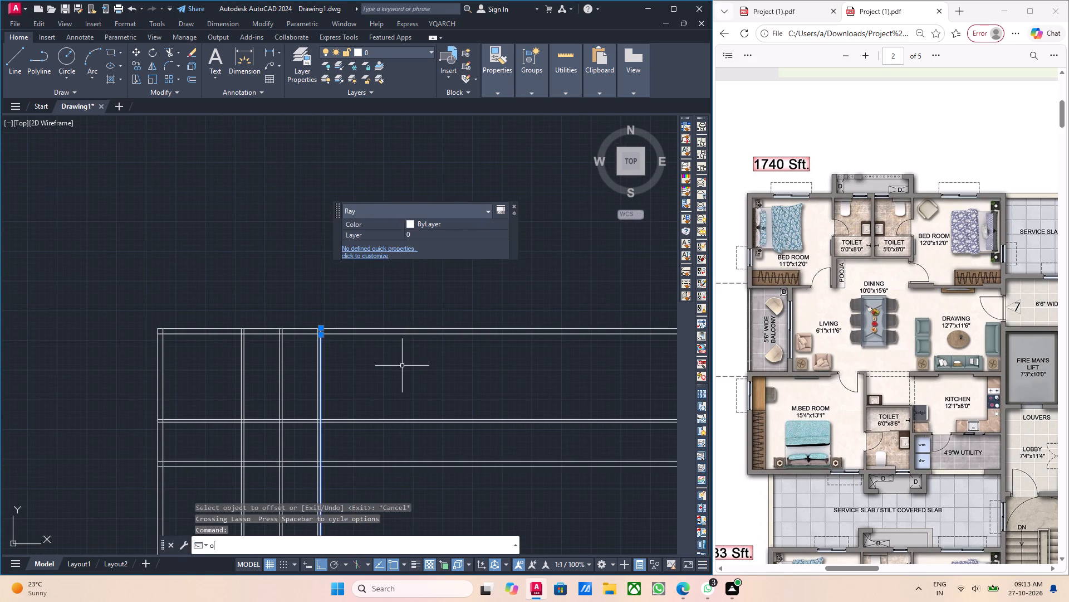
scroll(332, 332, up, 4)
click(243, 313)
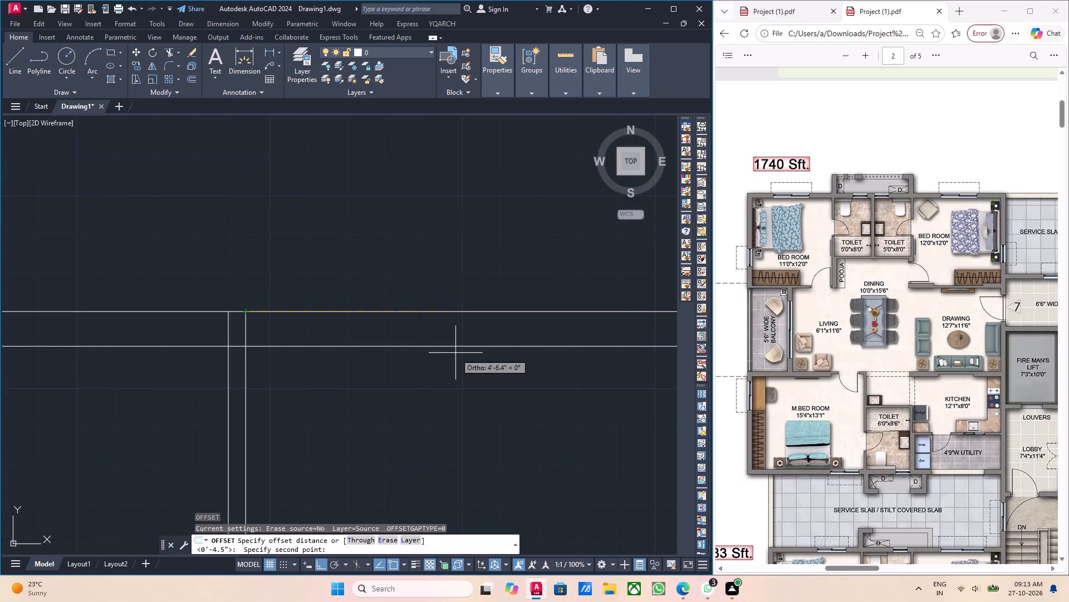
scroll(448, 341, down, 4)
middle_drag(426, 353, 422, 352)
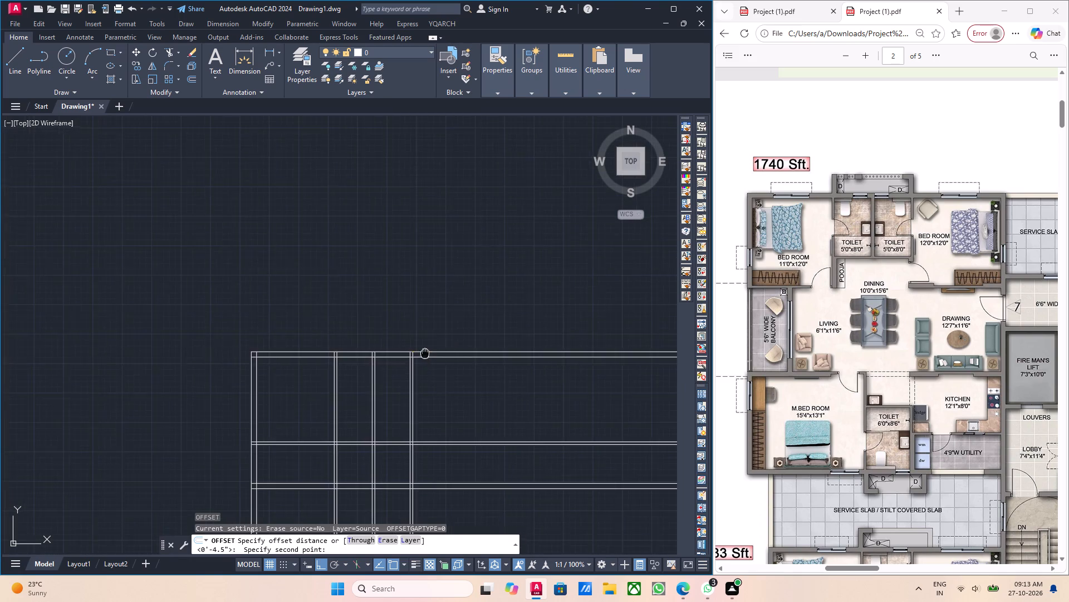
middle_drag(422, 352, 397, 343)
scroll(397, 343, up, 1)
text(12')
key(Return)
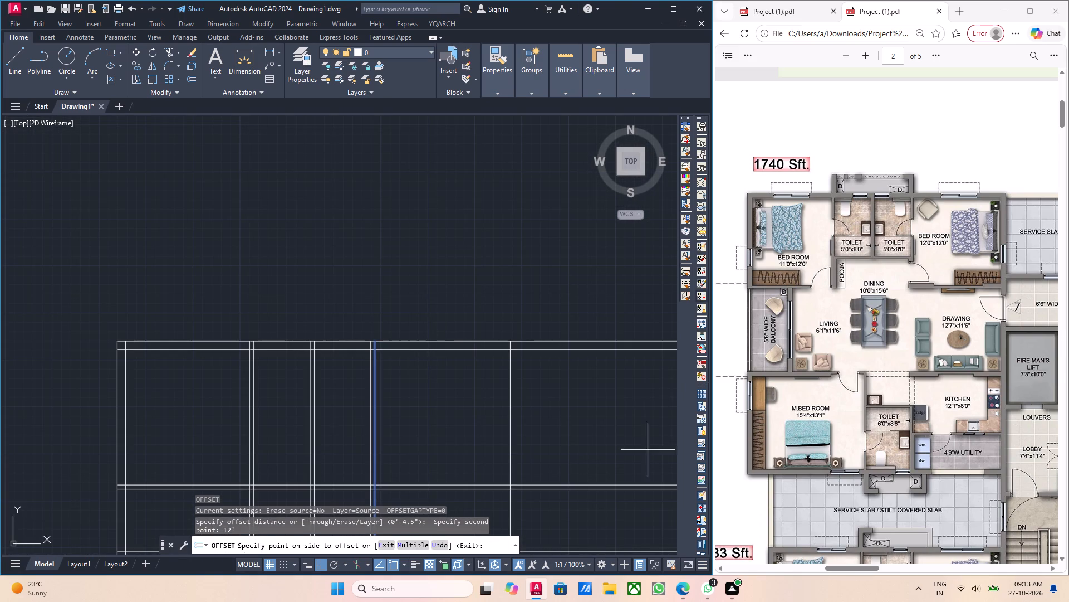
click(606, 442)
middle_drag(571, 436, 534, 397)
key(Escape)
Offset the upper-right bedroom's right-hand vertical line 9" to the right to form the outer wall.
middle_drag(506, 363, 501, 346)
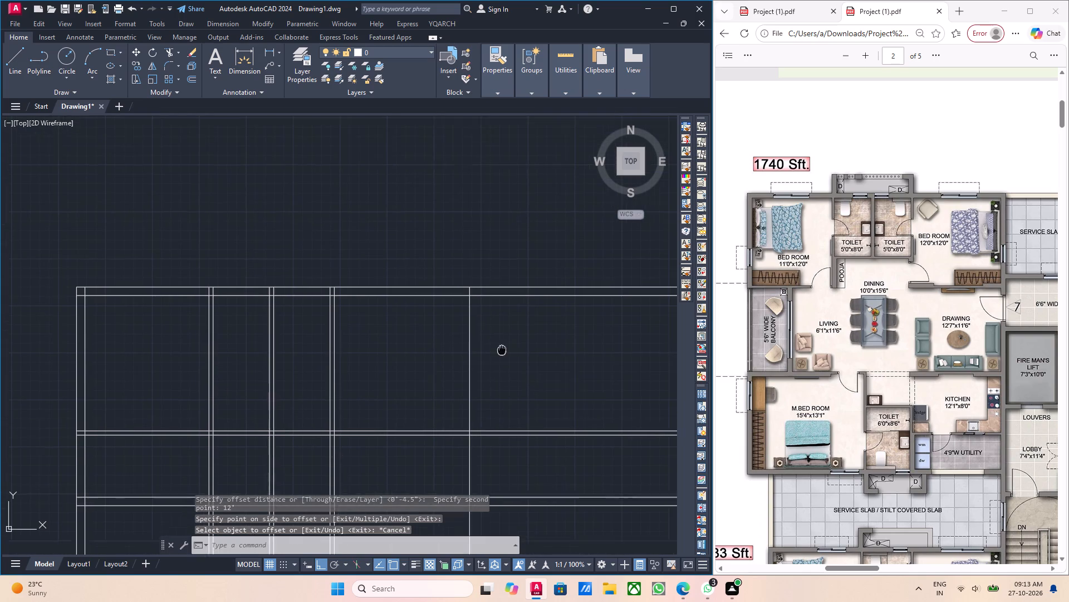
middle_drag(501, 346, 498, 338)
drag(502, 349, 441, 362)
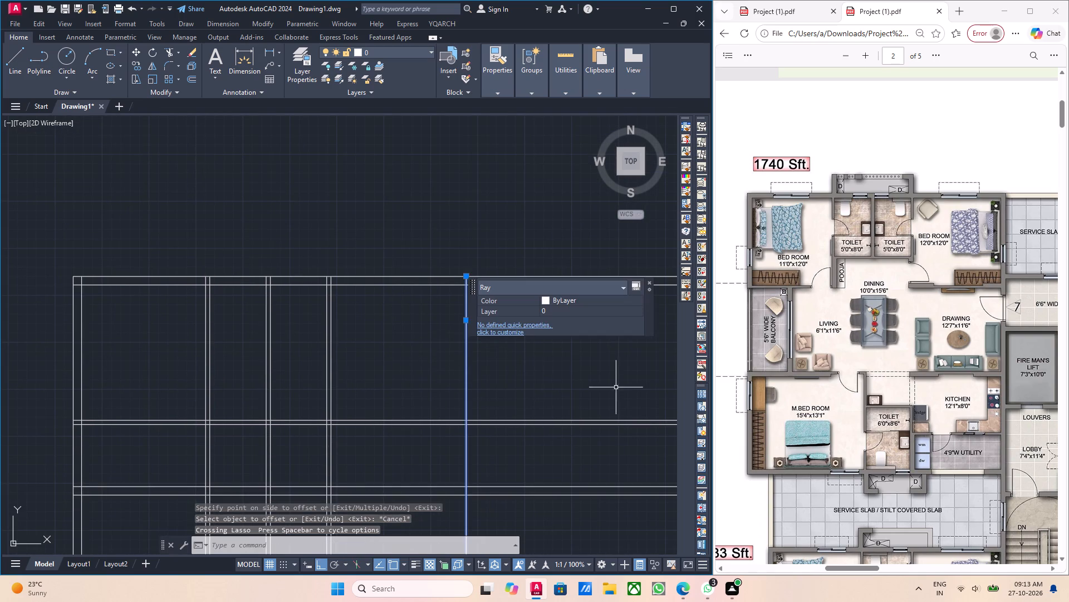
middle_drag(593, 387, 477, 371)
middle_drag(593, 391, 532, 388)
key(o)
key(Return)
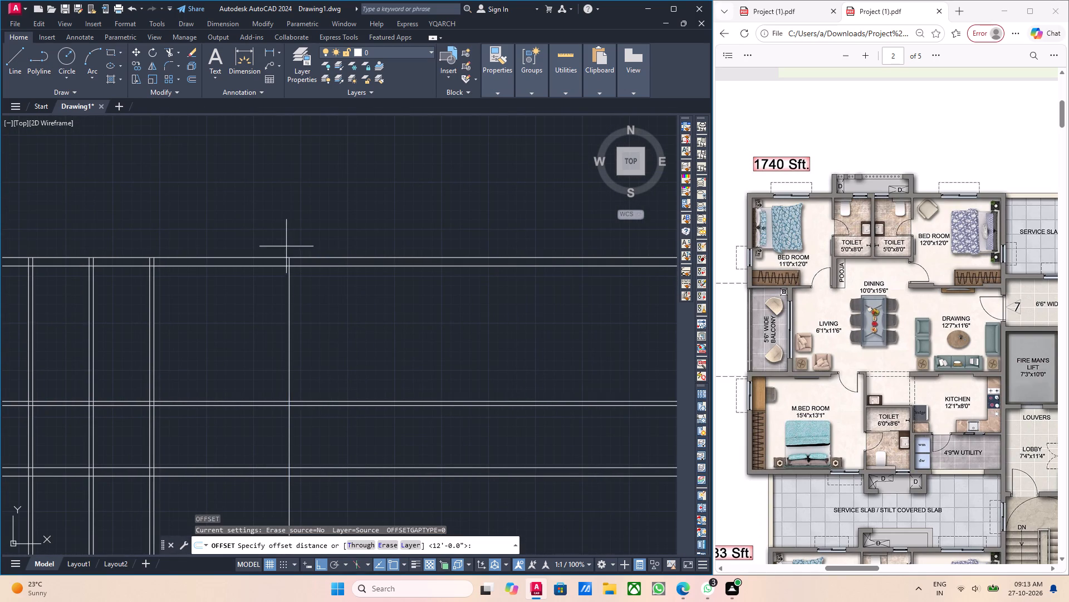
click(286, 257)
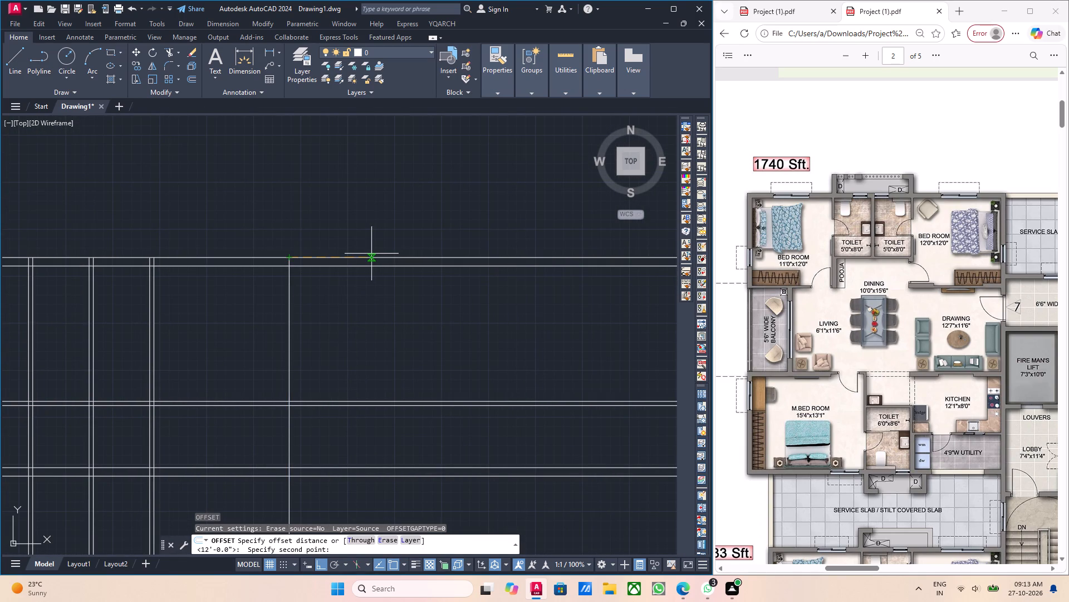
key(9)
key(Return)
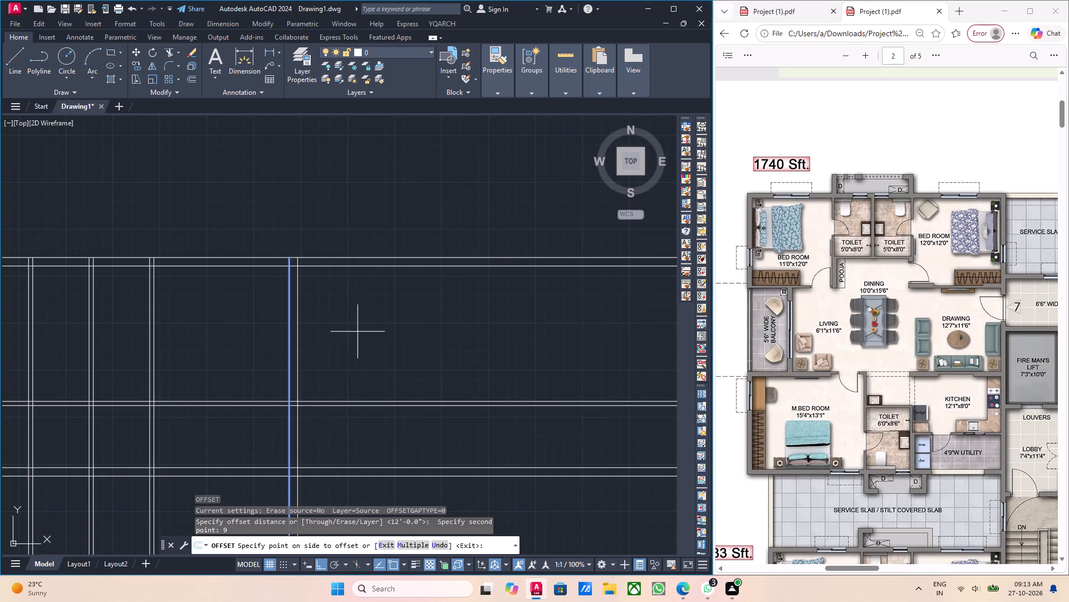
click(358, 332)
scroll(417, 323, down, 3)
middle_drag(449, 362, 441, 337)
key(Escape)
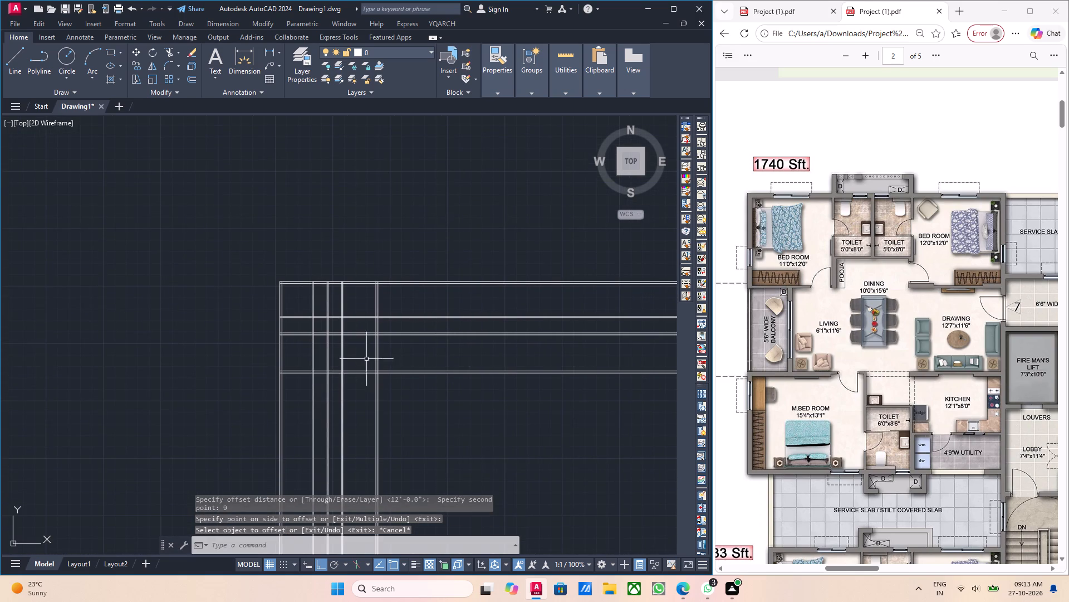
Examine the grid of horizontal and vertical wall lines laid out so far across the flat.
middle_drag(413, 382, 385, 352)
middle_drag(471, 382, 401, 367)
middle_drag(411, 395, 406, 381)
middle_drag(441, 407, 426, 374)
scroll(424, 373, down, 1)
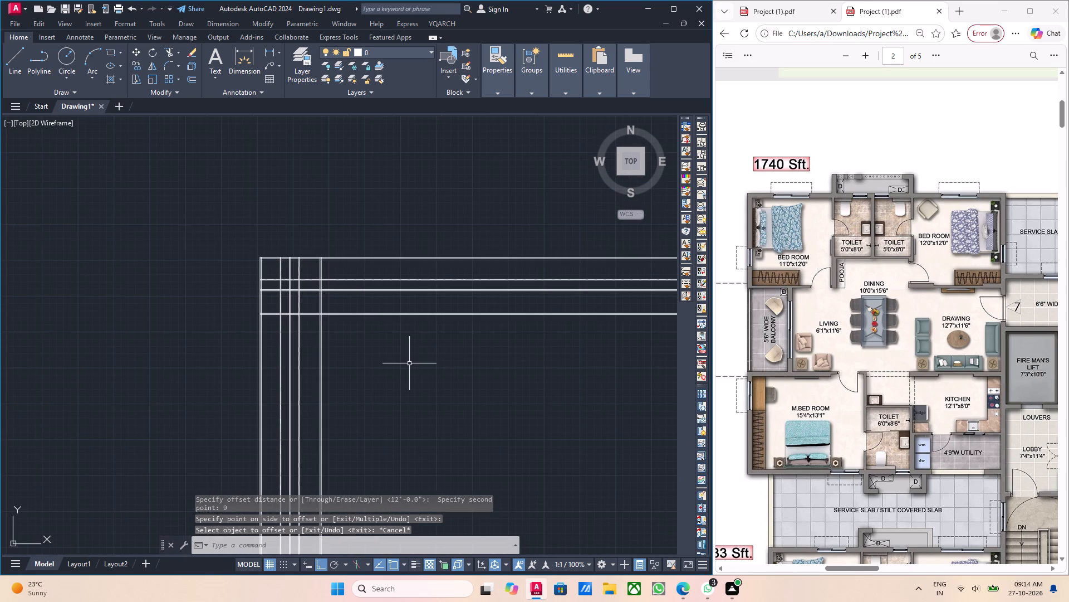
middle_drag(346, 353, 357, 362)
middle_drag(386, 394, 356, 367)
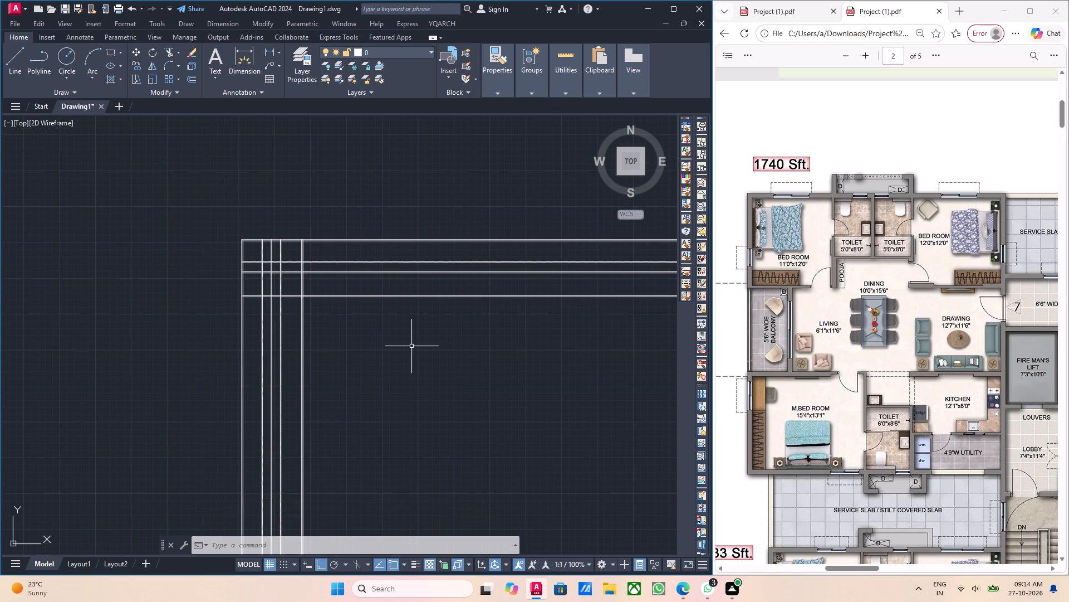
middle_drag(416, 353, 425, 368)
middle_drag(367, 329, 394, 346)
middle_drag(327, 329, 365, 382)
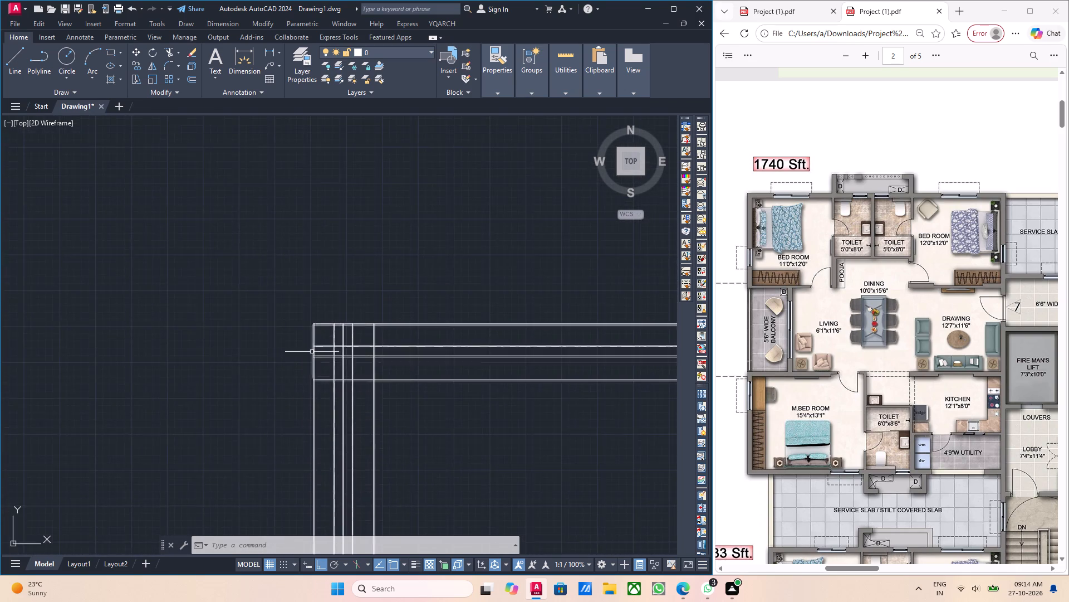
scroll(308, 332, up, 2)
scroll(409, 389, up, 3)
middle_drag(389, 362, 391, 373)
scroll(307, 349, up, 1)
middle_drag(307, 349, 326, 360)
scroll(326, 360, down, 1)
middle_drag(355, 404, 374, 416)
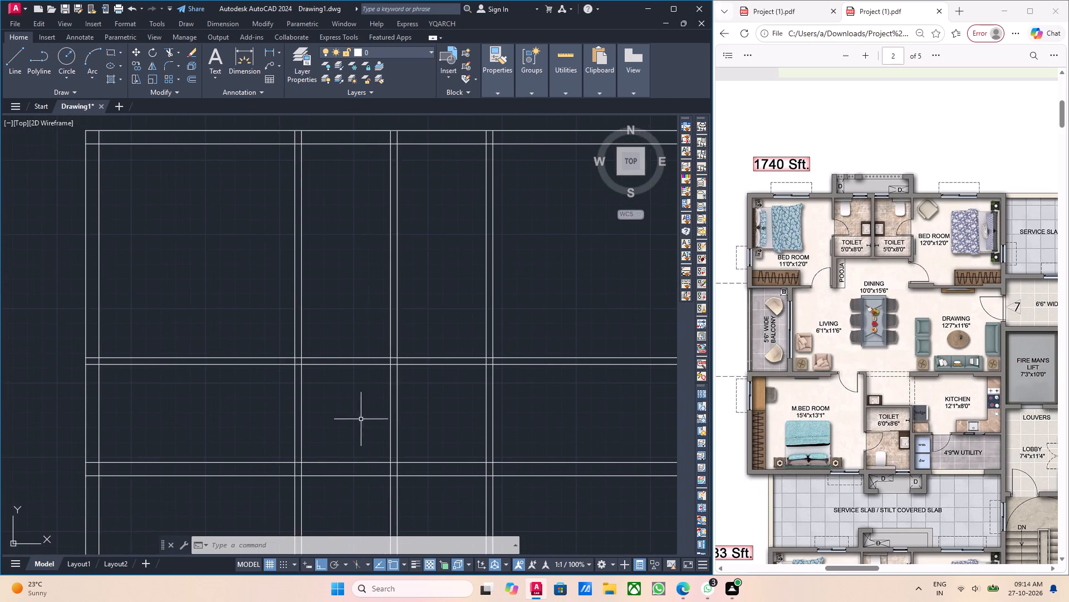
middle_drag(359, 419, 393, 431)
middle_drag(393, 431, 440, 435)
middle_drag(402, 435, 431, 455)
middle_drag(439, 448, 447, 467)
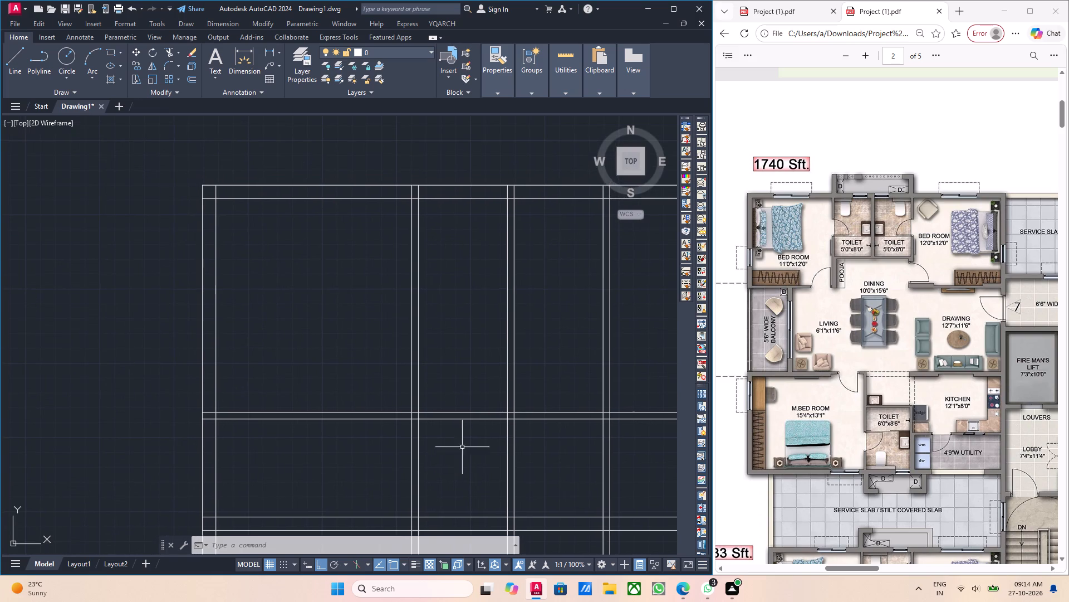
middle_click(478, 440)
middle_drag(488, 443, 389, 440)
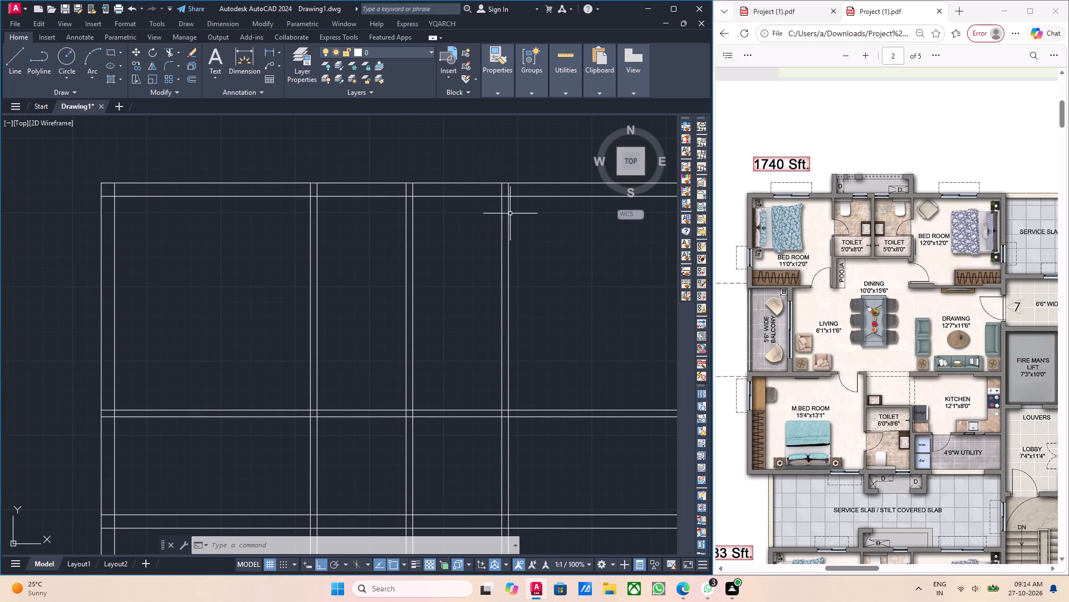
scroll(464, 337, down, 2)
middle_drag(549, 353, 313, 289)
middle_drag(458, 319, 438, 325)
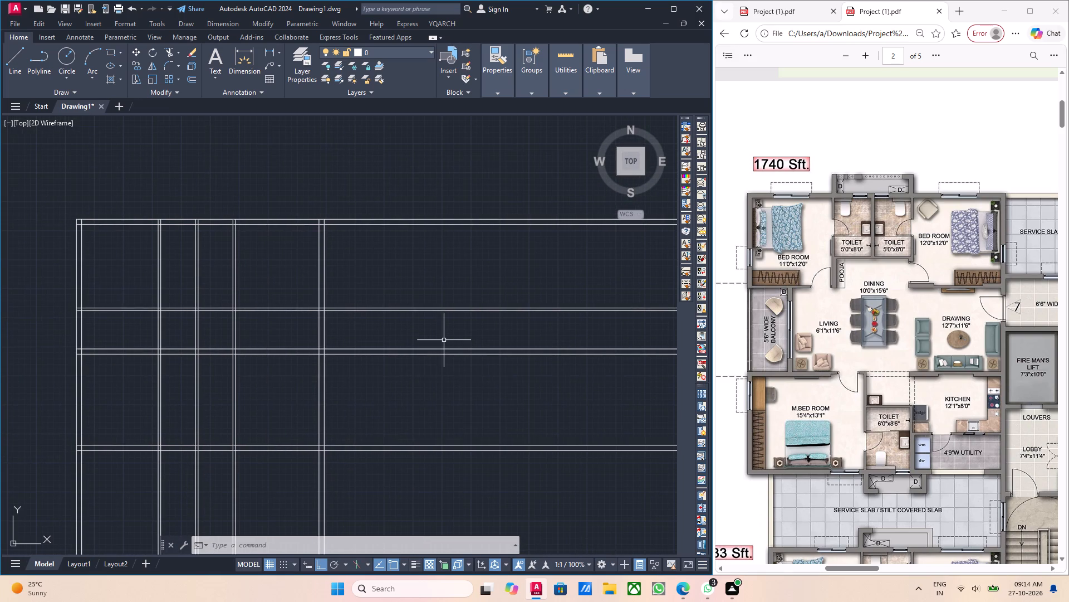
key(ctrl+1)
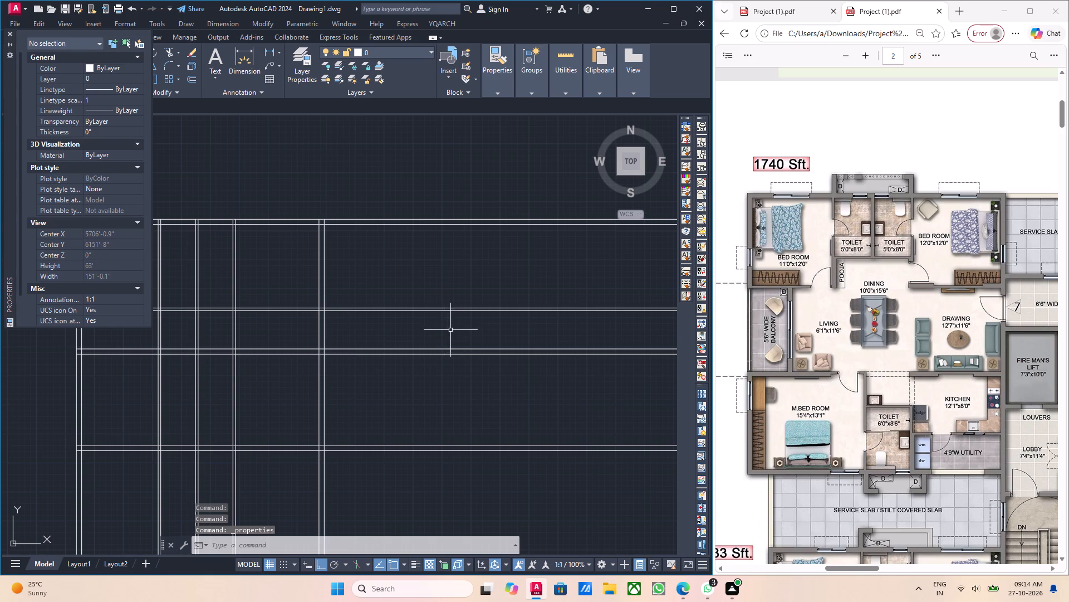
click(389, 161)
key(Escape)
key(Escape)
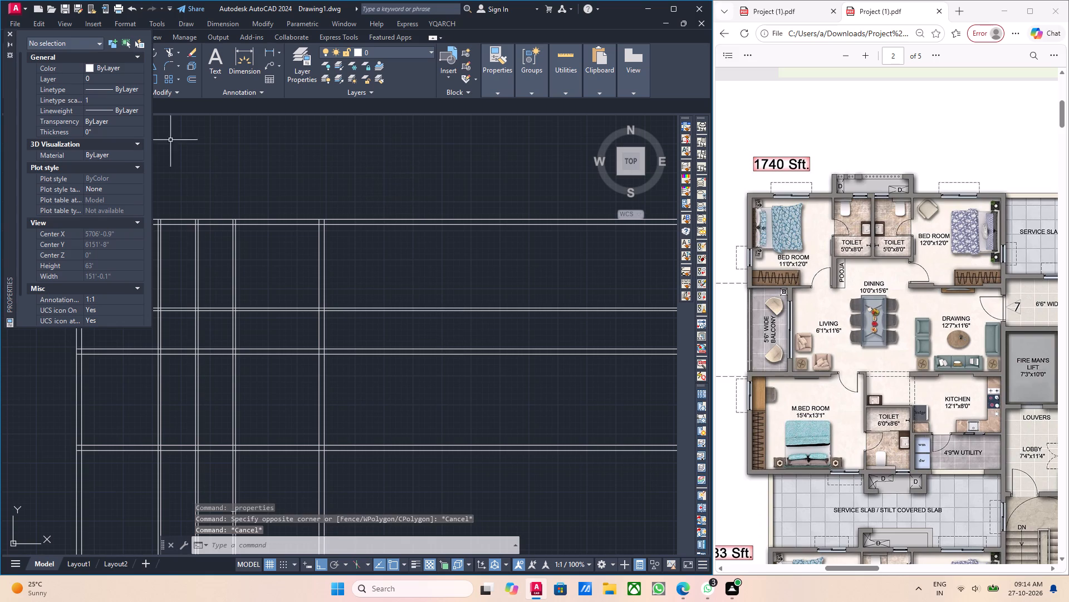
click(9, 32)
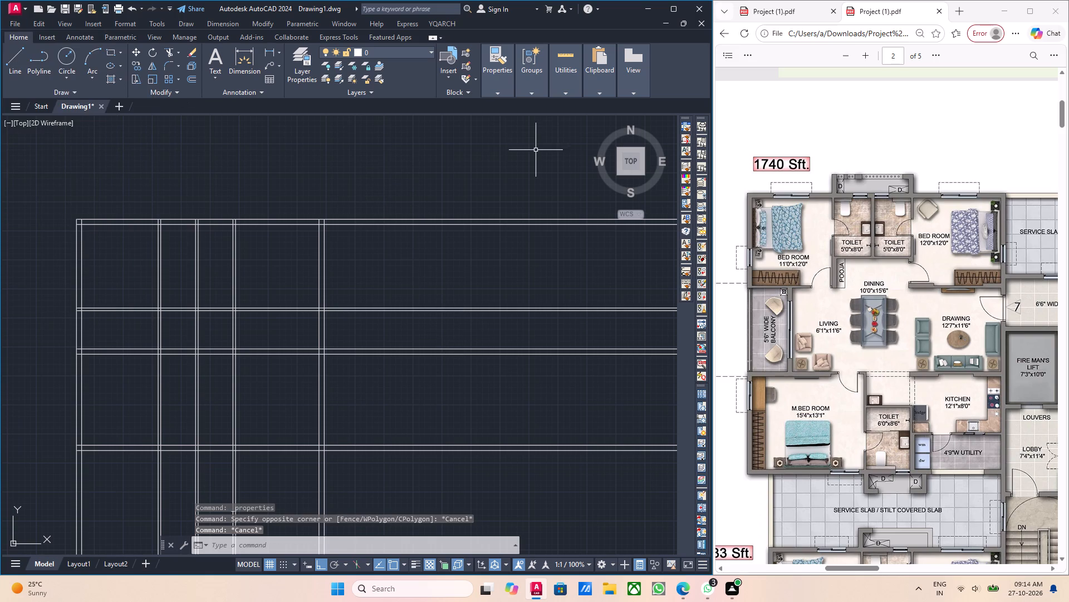
Insert the Door - Imperial block from the architectural tool palette into the empty space above the wall grid.
key(ctrl+3)
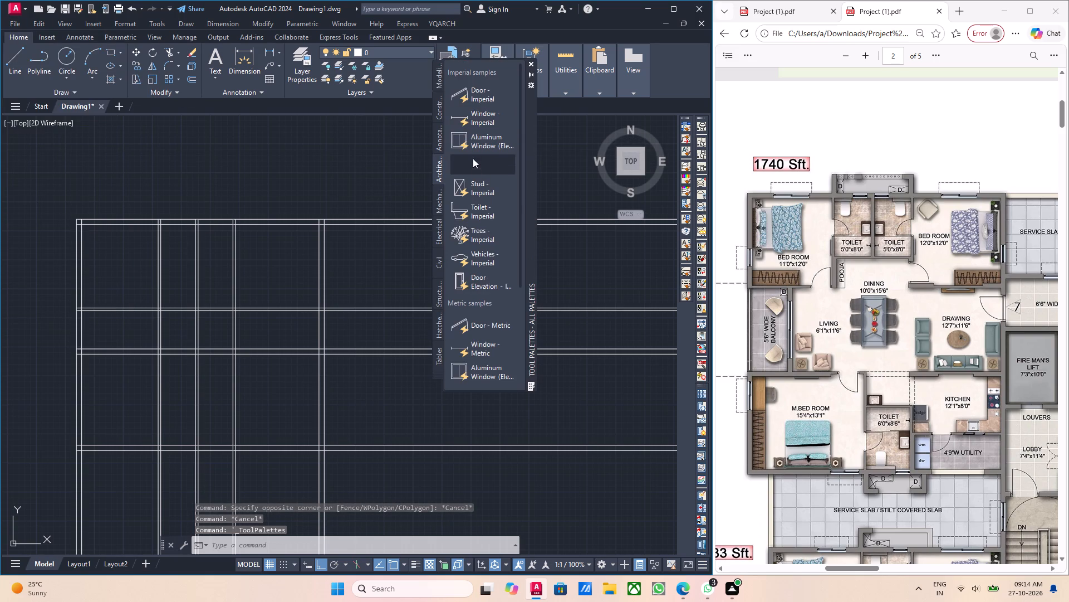
drag(467, 93, 466, 95)
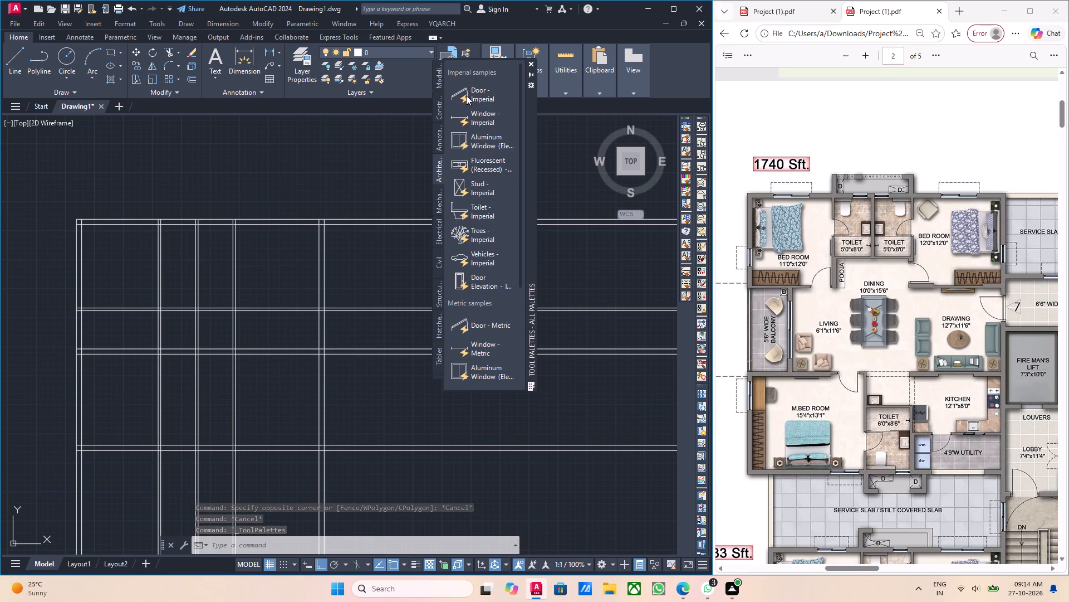
drag(466, 95, 335, 193)
click(357, 201)
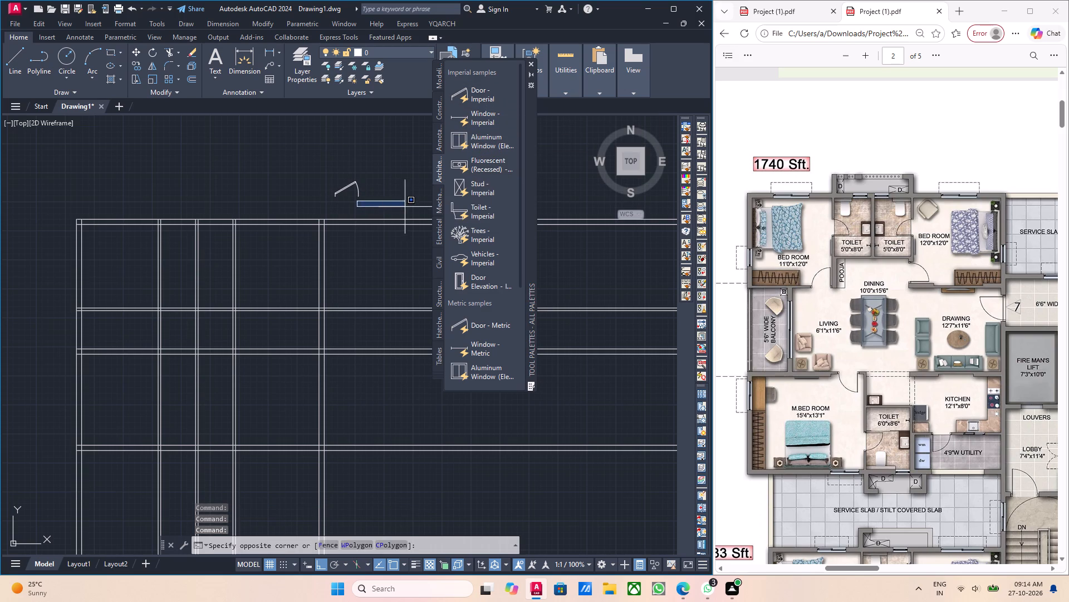
key(Escape)
middle_click(394, 206)
key(Escape)
middle_drag(393, 210, 421, 252)
scroll(396, 259, up, 1)
middle_drag(398, 267, 458, 270)
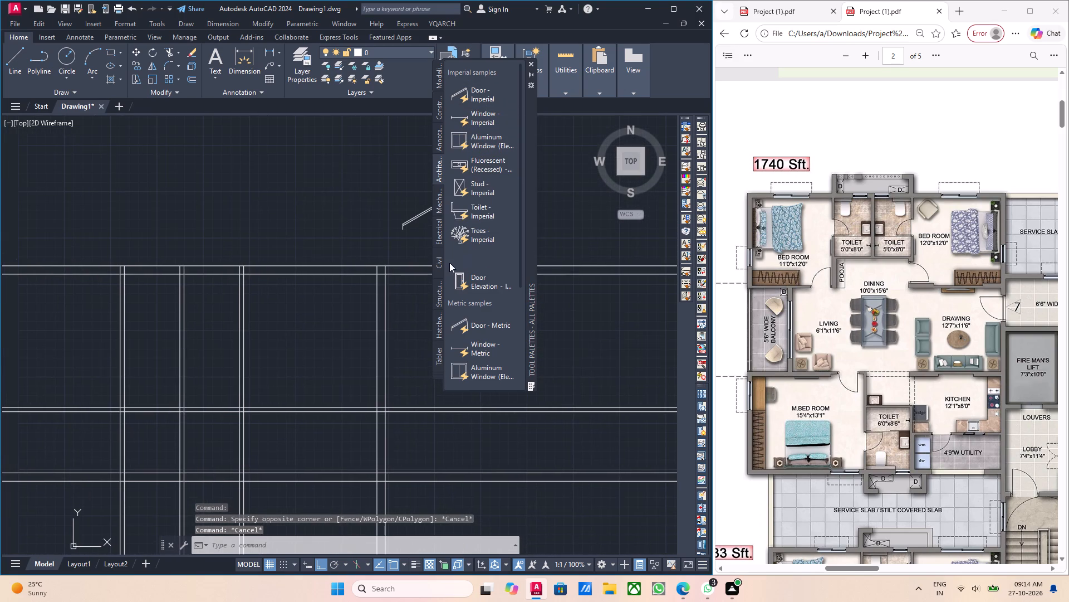
scroll(439, 251, up, 2)
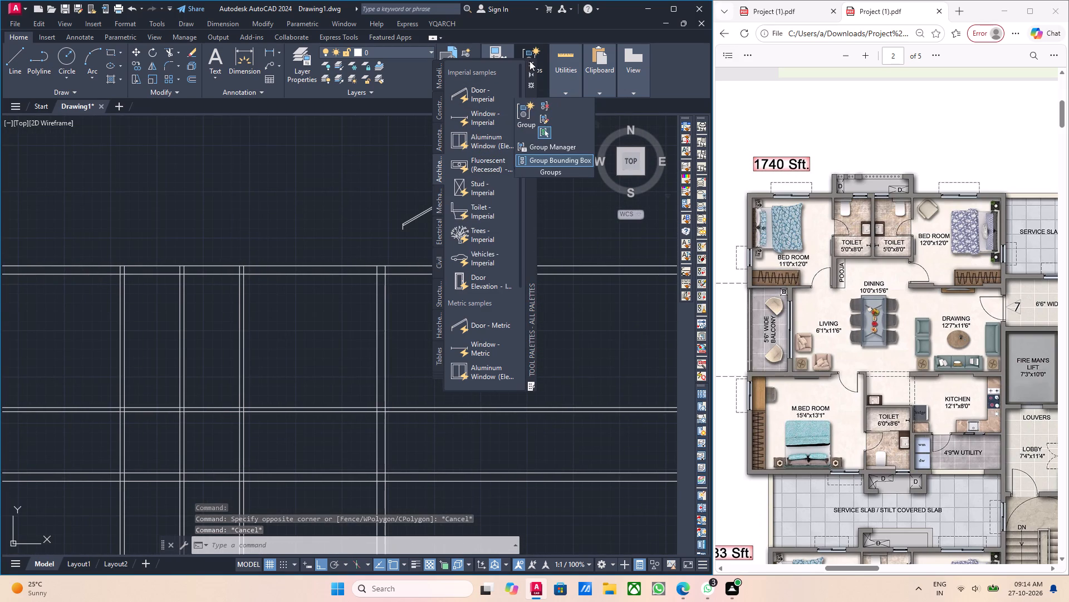
click(529, 61)
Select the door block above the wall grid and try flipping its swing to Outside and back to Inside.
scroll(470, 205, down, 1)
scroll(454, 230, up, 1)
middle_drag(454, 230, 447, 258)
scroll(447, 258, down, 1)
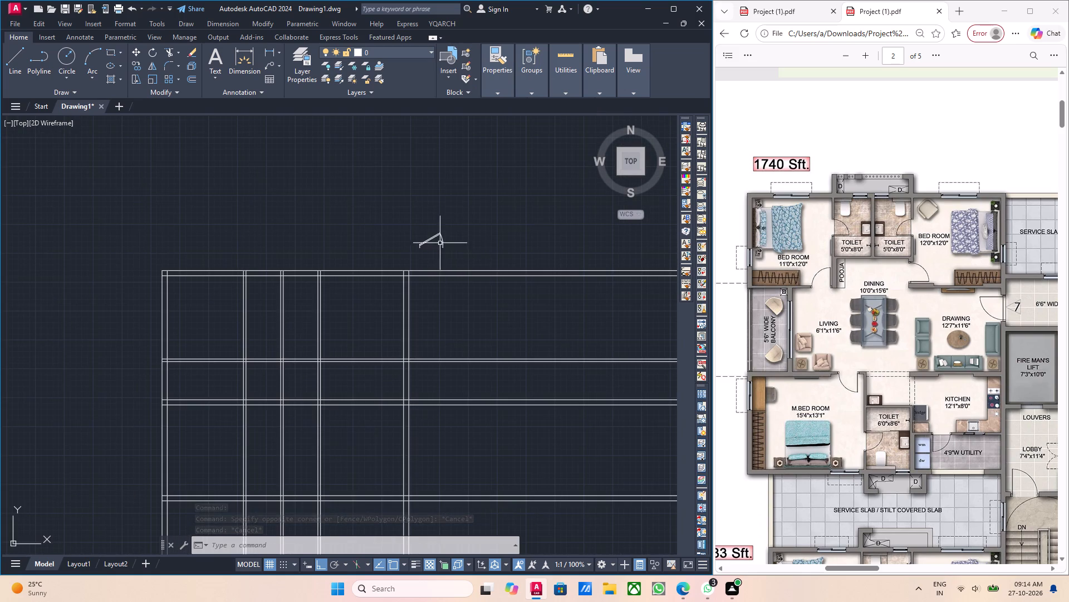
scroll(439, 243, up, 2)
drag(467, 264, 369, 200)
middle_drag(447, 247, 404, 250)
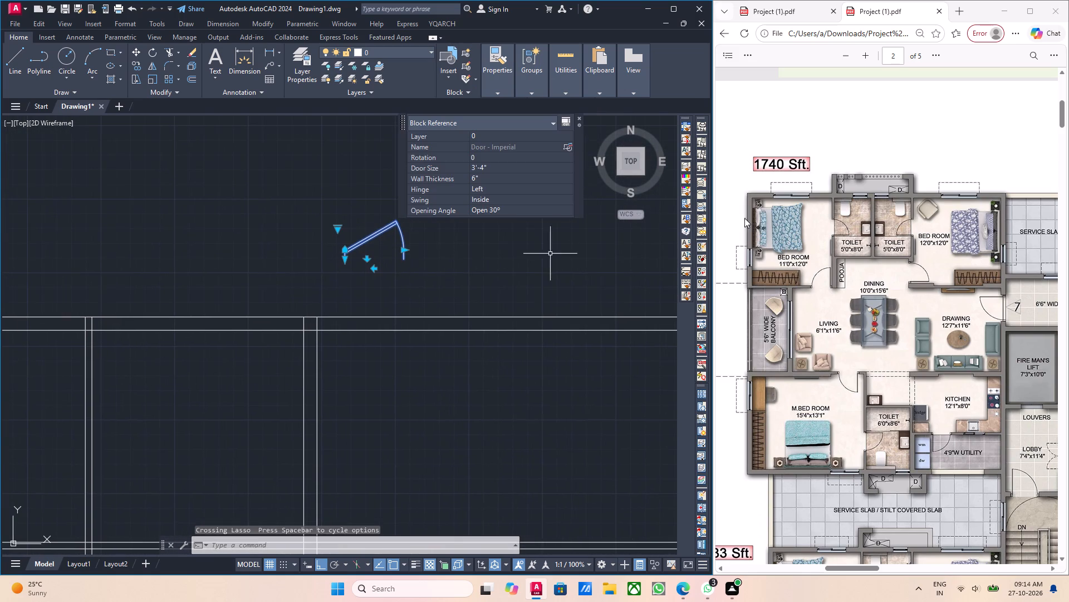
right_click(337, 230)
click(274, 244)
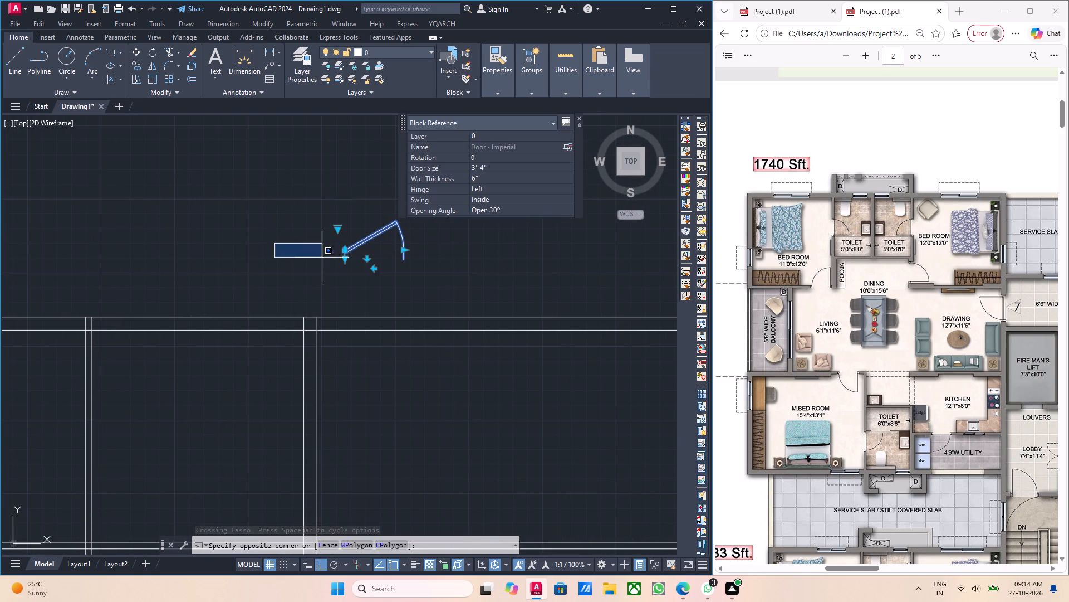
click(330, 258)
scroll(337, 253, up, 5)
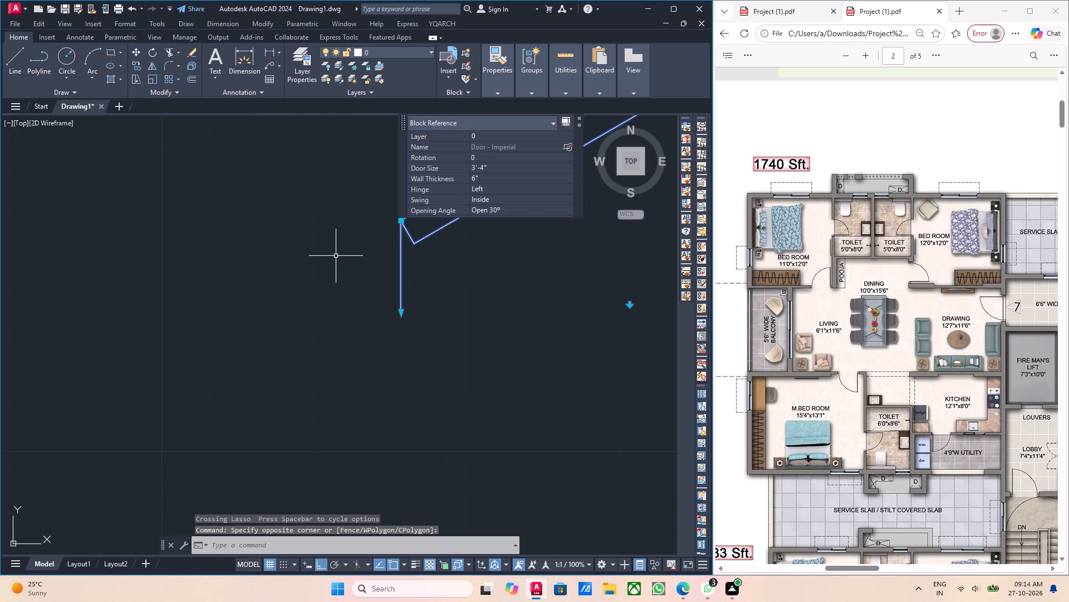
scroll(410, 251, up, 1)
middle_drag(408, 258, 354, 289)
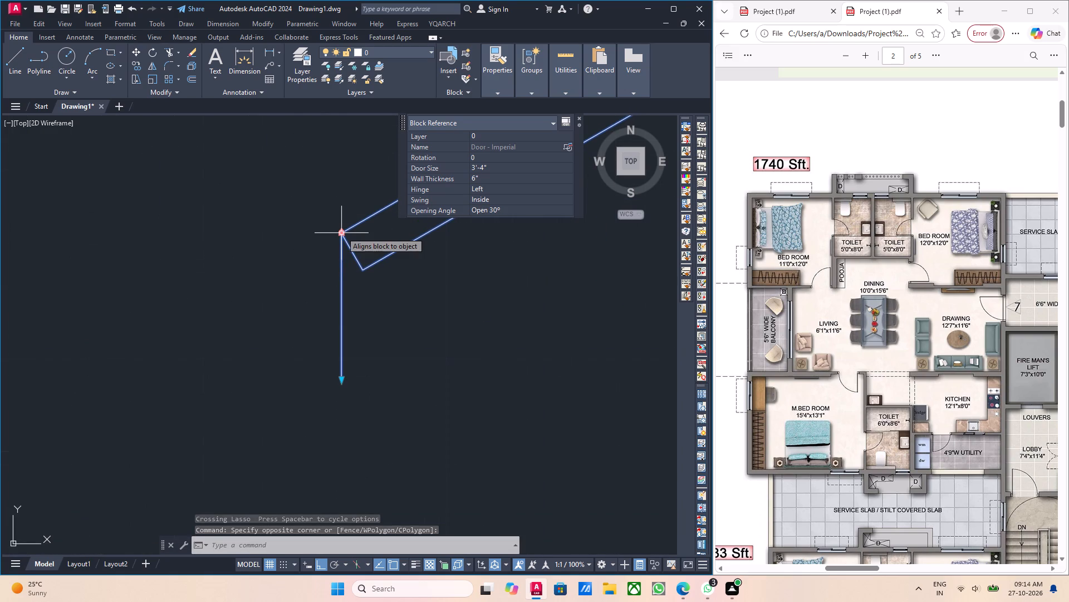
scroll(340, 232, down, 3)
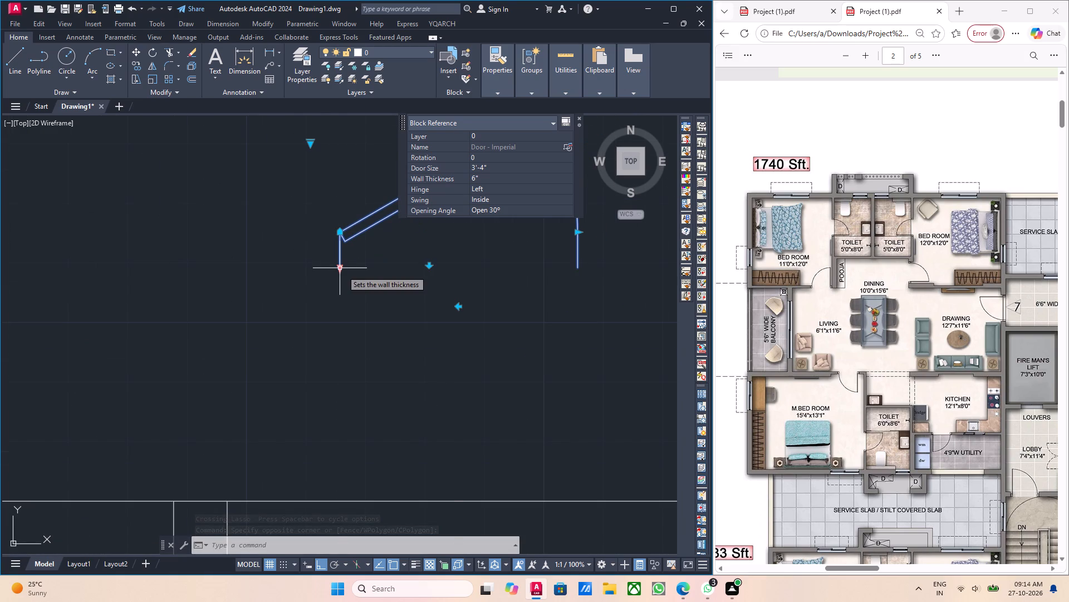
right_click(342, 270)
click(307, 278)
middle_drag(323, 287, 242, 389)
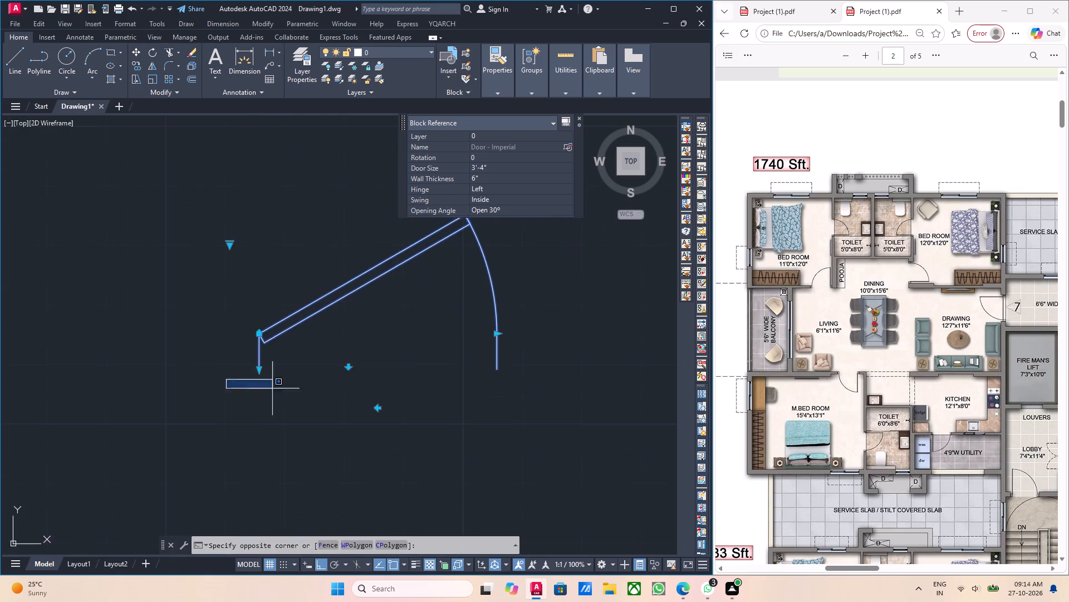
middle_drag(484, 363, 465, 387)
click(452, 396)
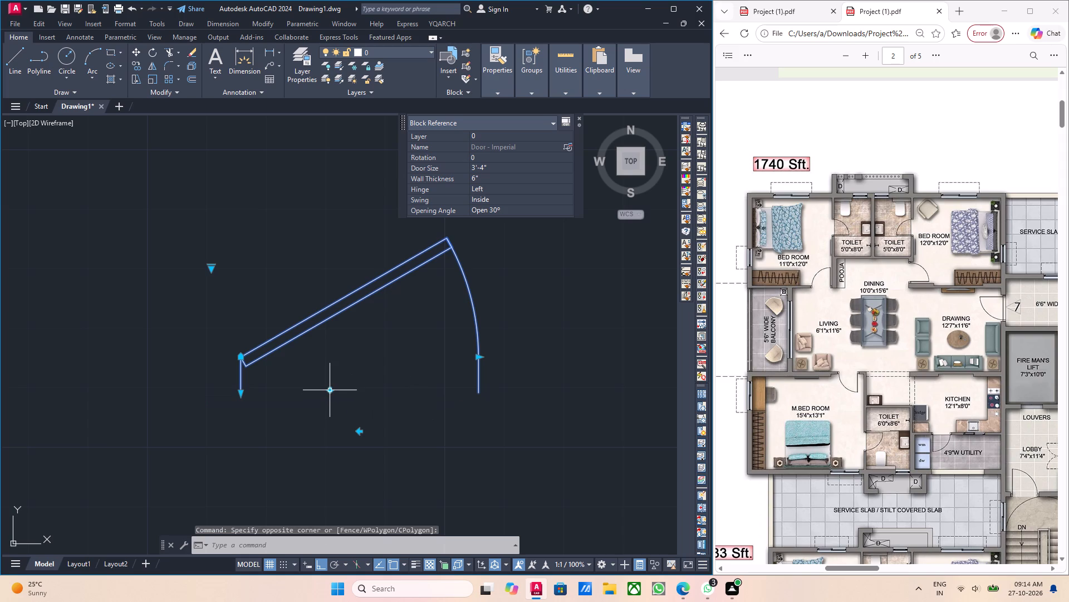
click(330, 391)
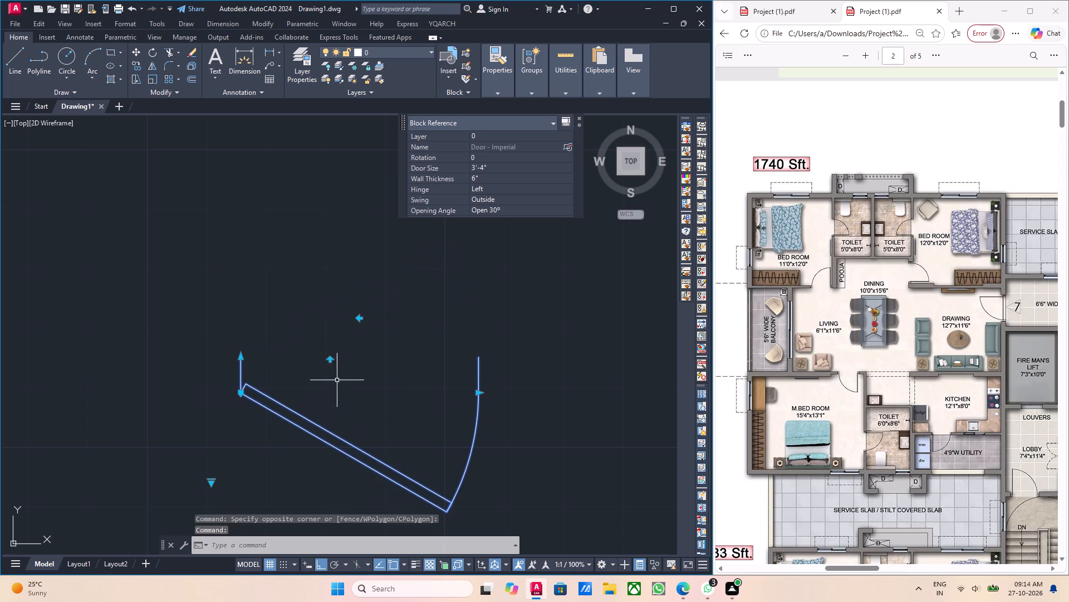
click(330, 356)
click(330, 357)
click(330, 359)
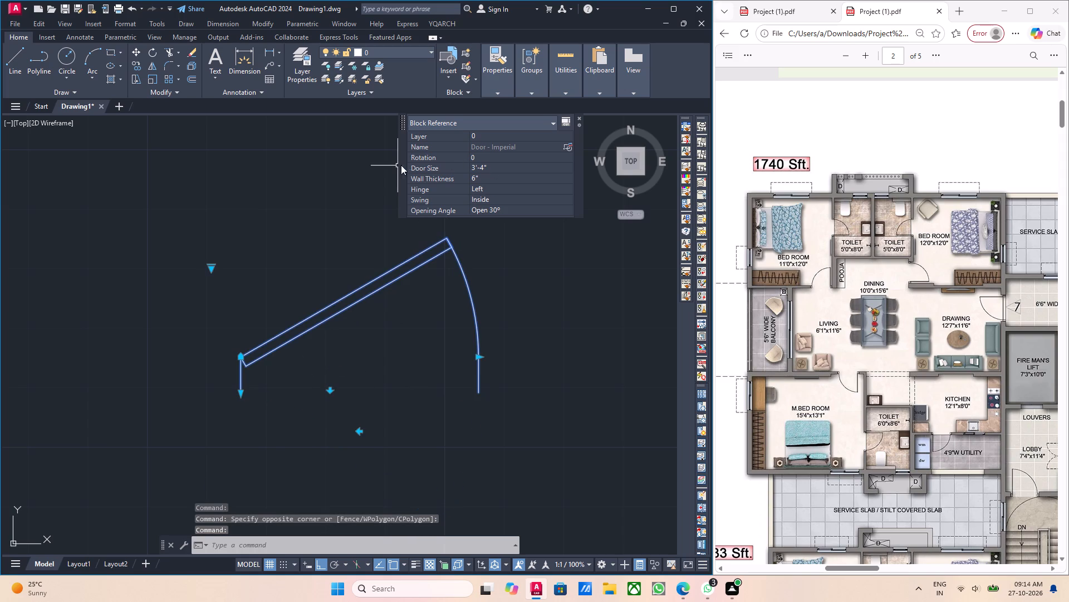
Set the door block's rotation to 90.
click(497, 157)
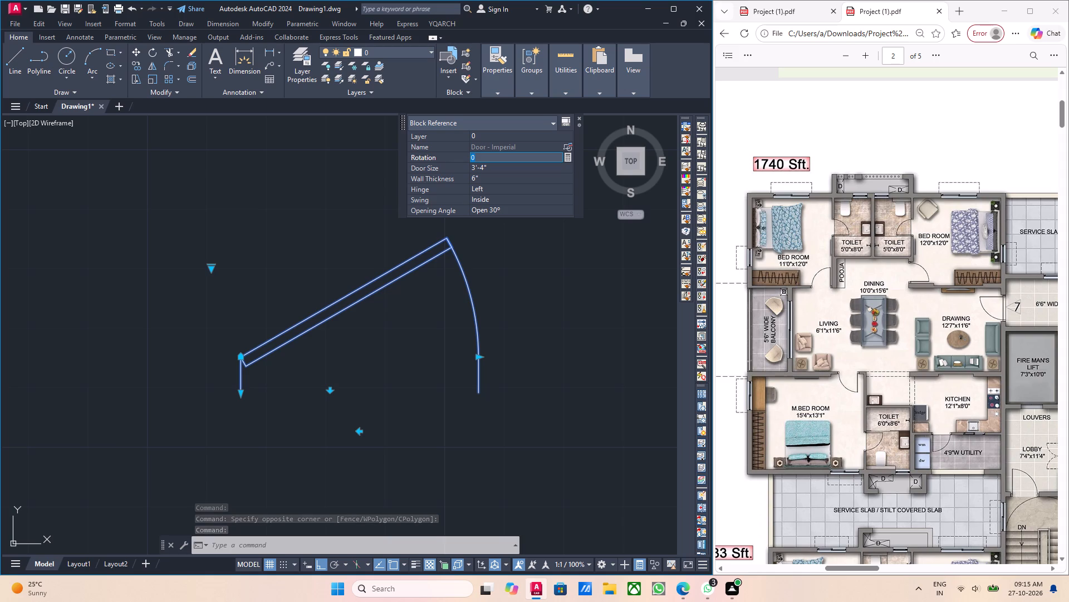
key(BackSpace)
key(BackSpace)
key(BackSpace)
key(BackSpace)
text(90)
key(Return)
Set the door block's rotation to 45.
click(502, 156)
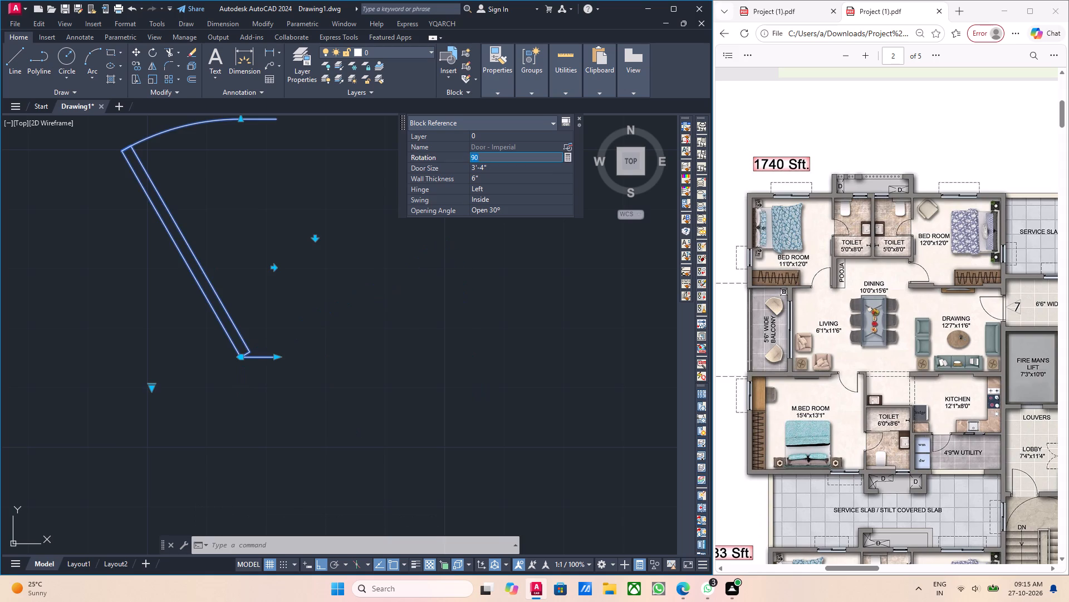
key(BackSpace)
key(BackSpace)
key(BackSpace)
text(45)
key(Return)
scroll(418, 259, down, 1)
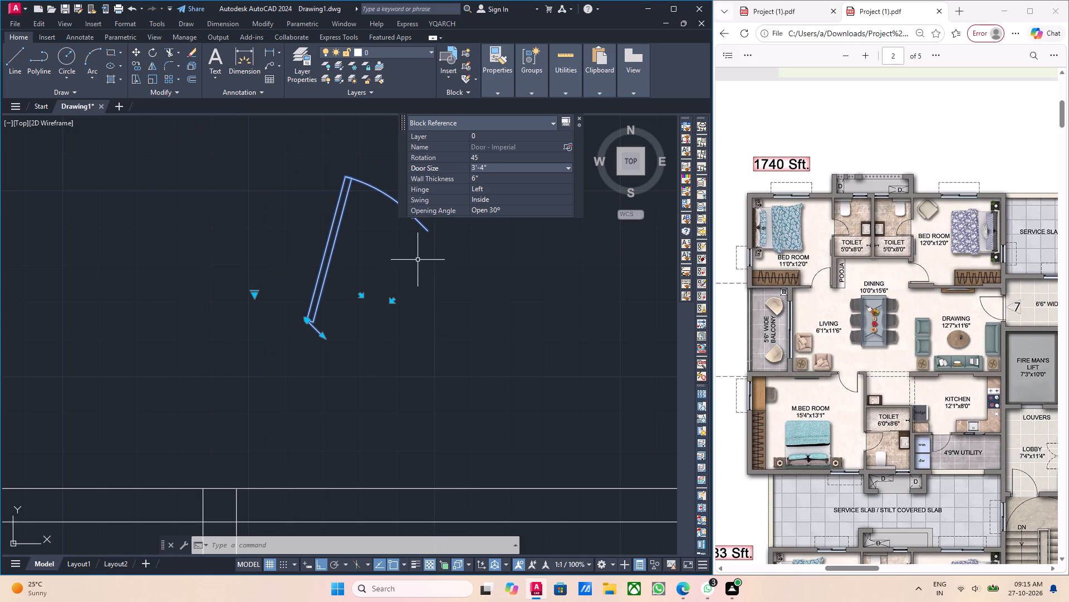
Set the door block's rotation to 0.
click(486, 153)
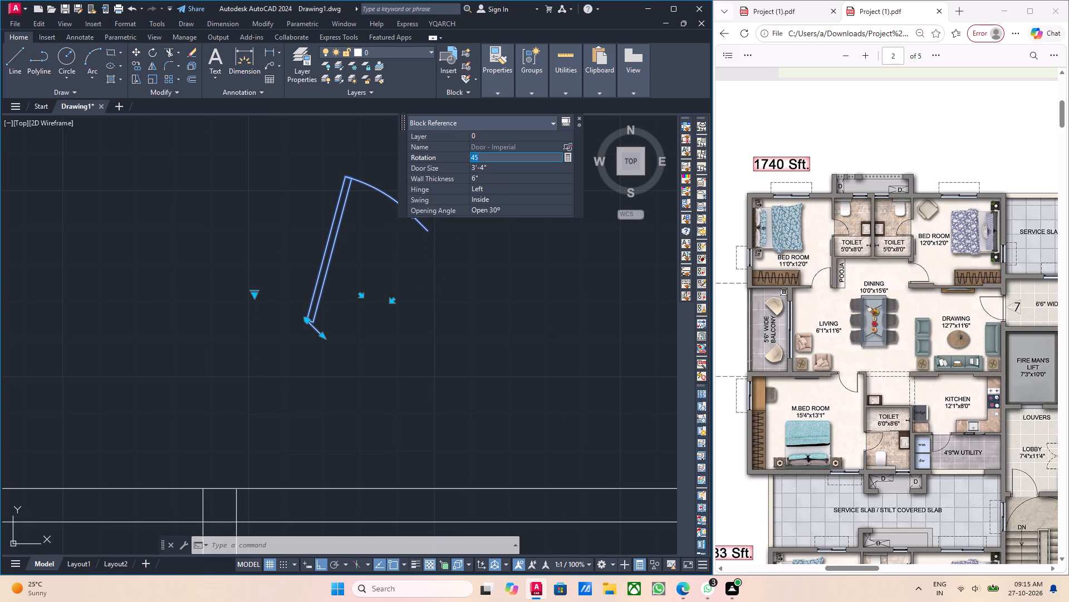
key(BackSpace)
key(BackSpace)
key(BackSpace)
key(0)
key(Return)
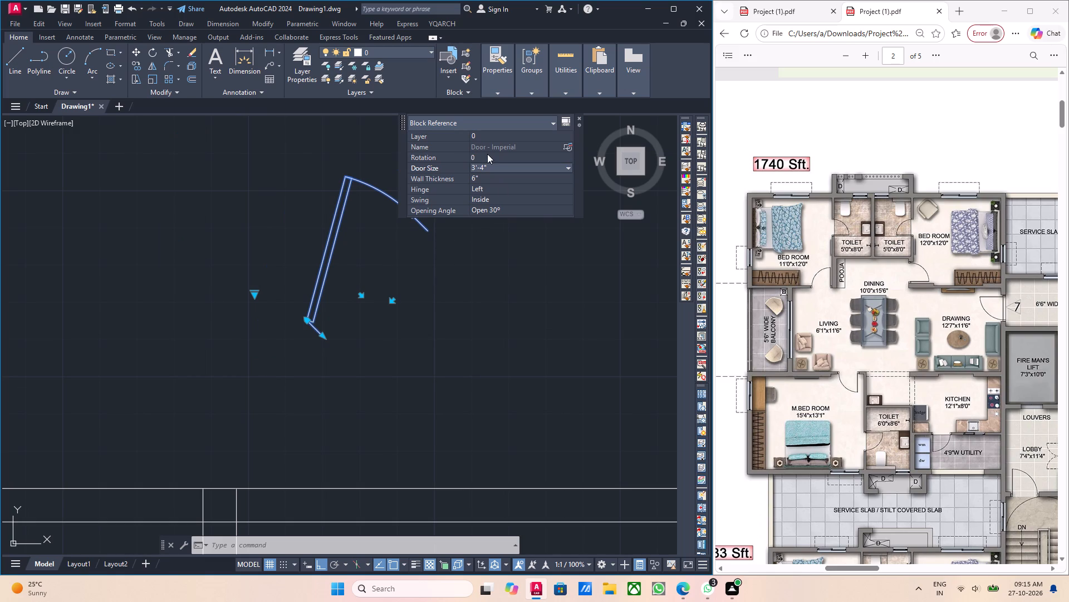
Shift the door block horizontally a short distance to the left by its insertion point, above the wall grid.
right_click(306, 344)
click(276, 352)
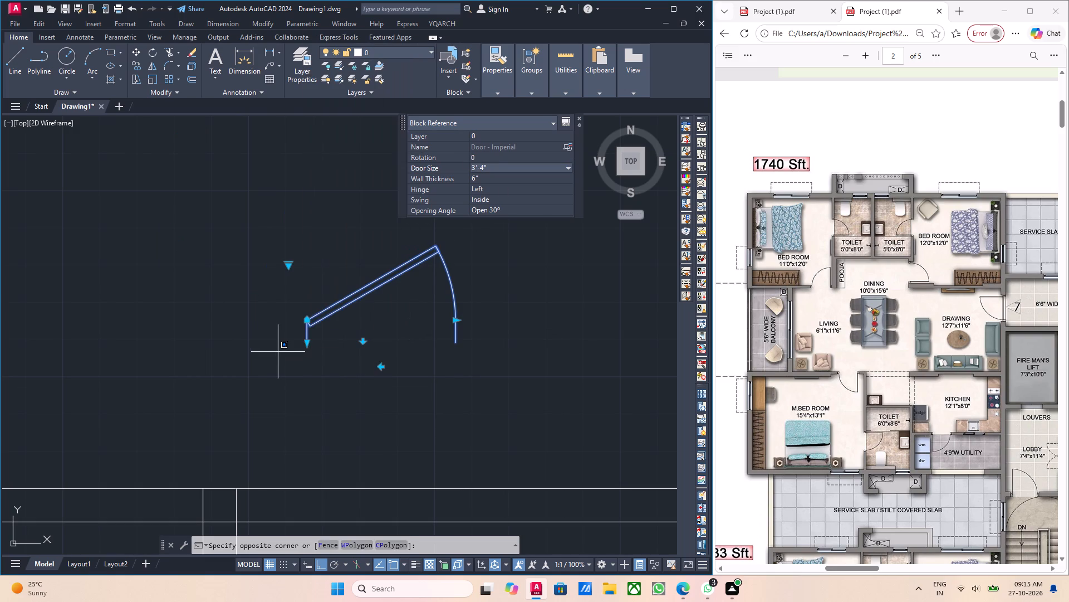
click(308, 322)
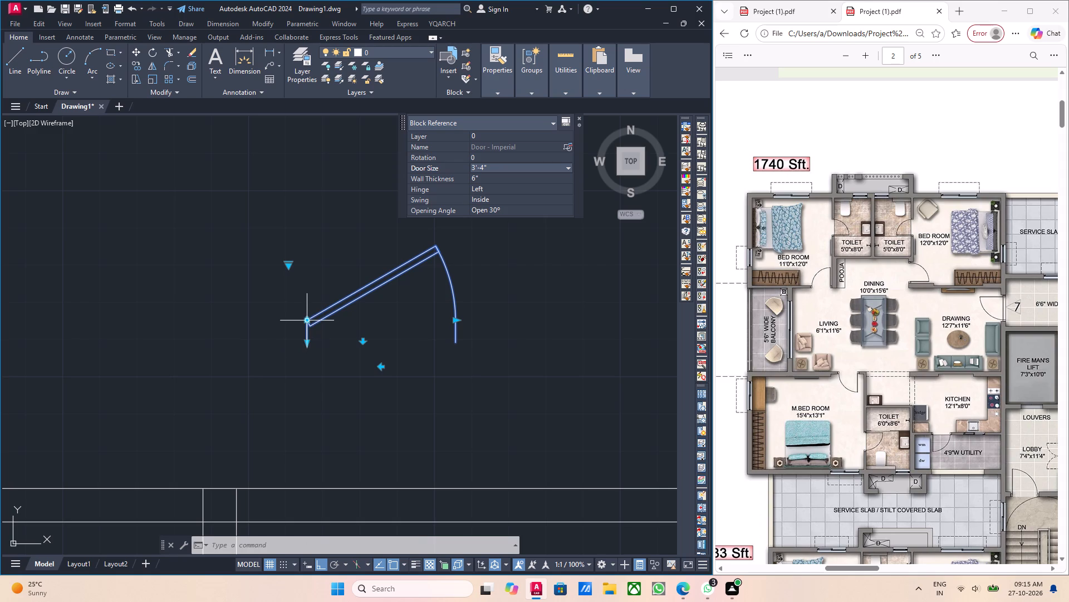
click(307, 322)
click(262, 327)
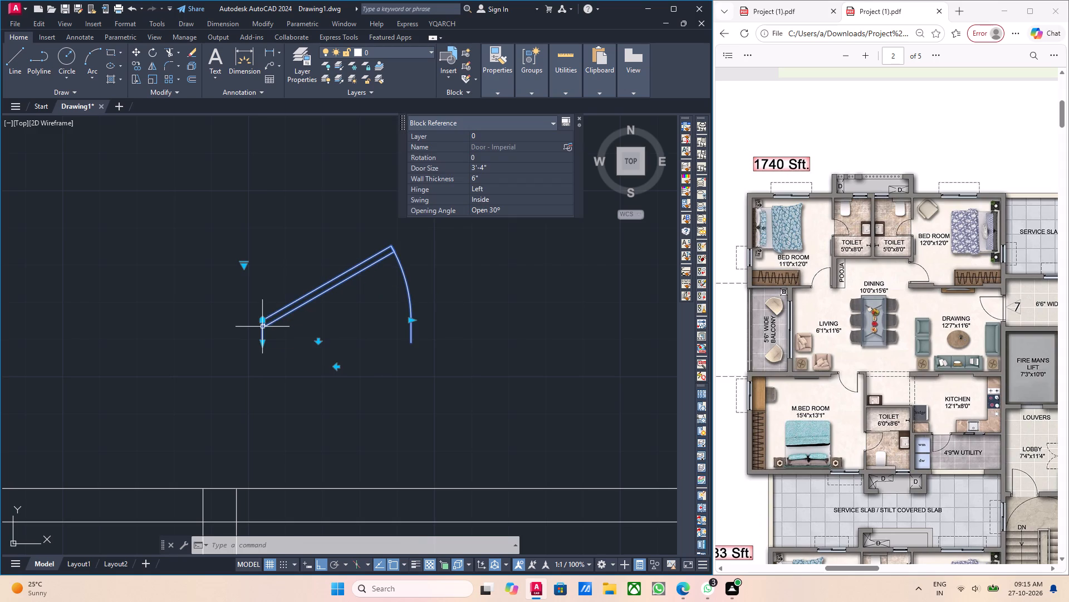
Set the door block's opening angle to Open 90º.
click(245, 268)
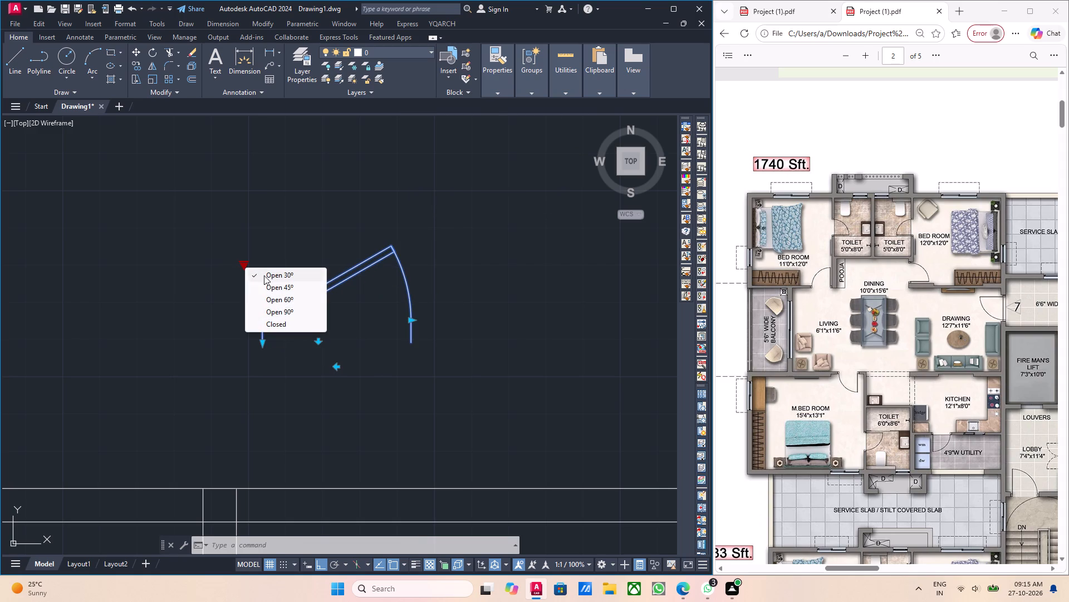
click(282, 309)
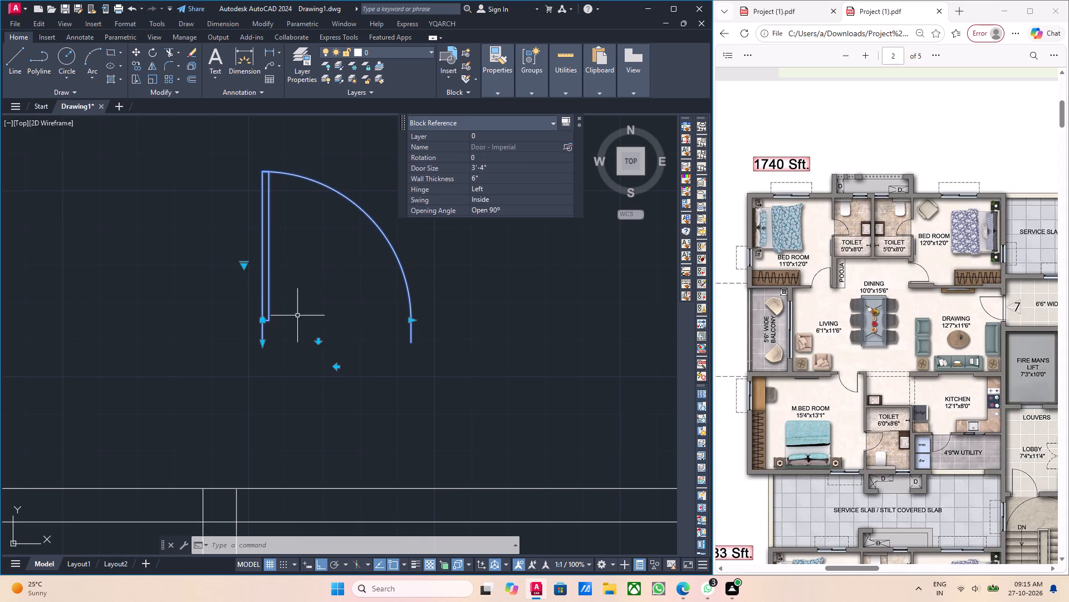
scroll(299, 315, down, 2)
middle_drag(311, 333, 315, 345)
key(Escape)
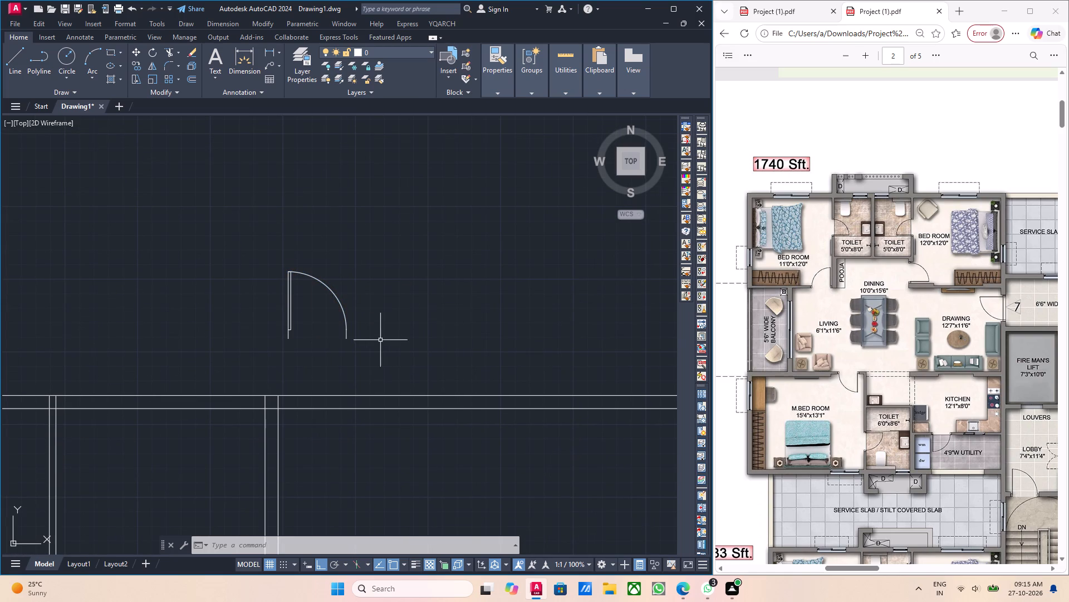
Mirror the door block about a vertical line through its free-end jamb, keeping the source door.
drag(378, 340, 256, 293)
middle_drag(348, 321, 337, 318)
text(mi)
key(Return)
click(337, 328)
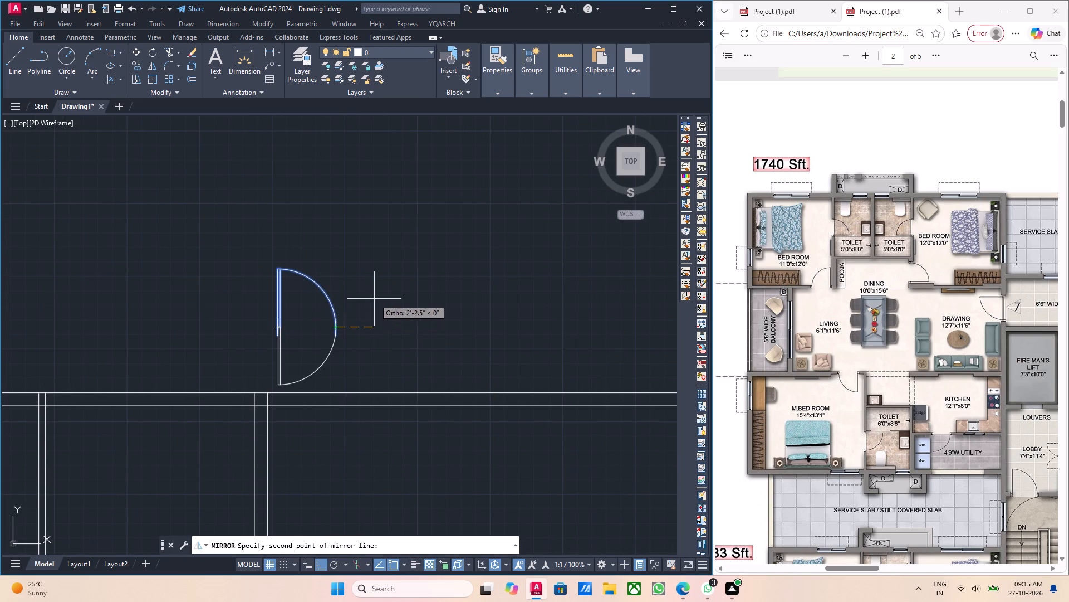
click(316, 261)
middle_drag(394, 313, 343, 290)
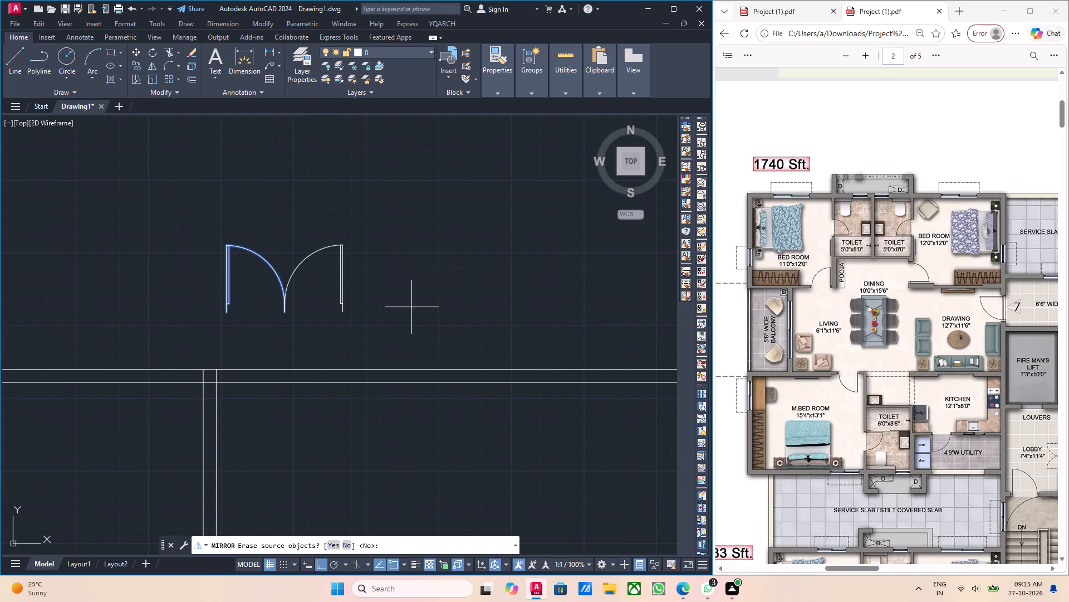
click(347, 546)
middle_drag(339, 276, 346, 288)
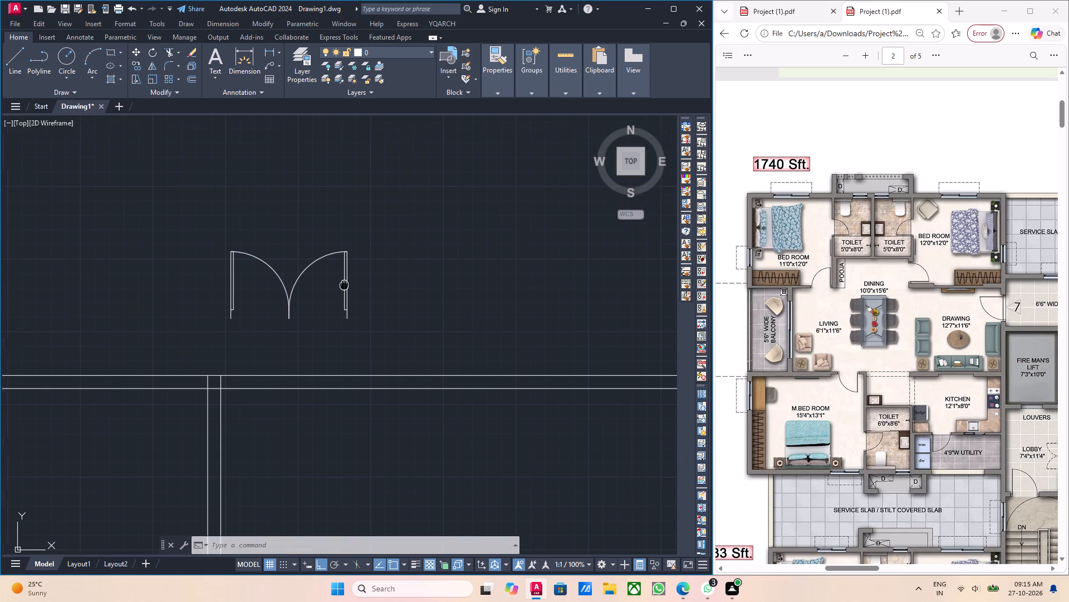
middle_drag(346, 288, 347, 291)
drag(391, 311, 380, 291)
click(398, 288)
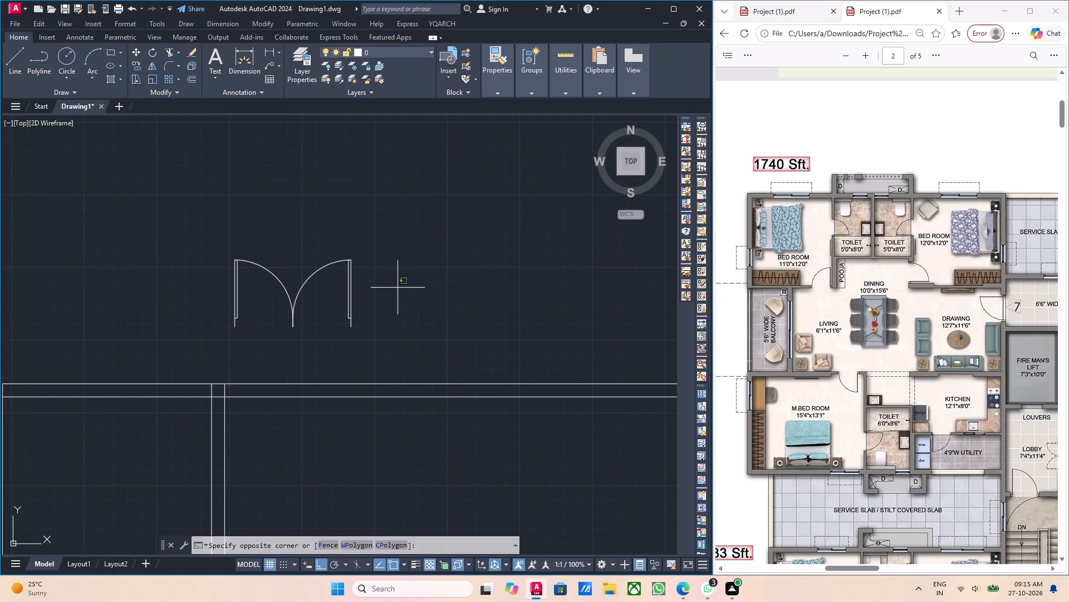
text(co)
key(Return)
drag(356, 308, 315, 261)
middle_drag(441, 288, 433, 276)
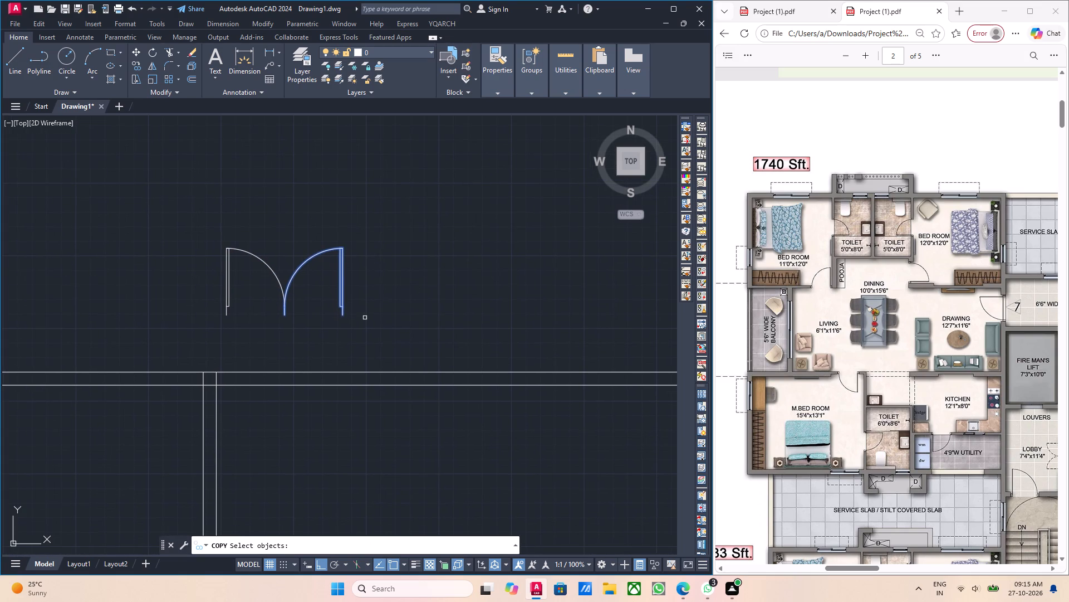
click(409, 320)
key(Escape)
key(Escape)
Copy the mirrored door by its hinge-side jamb corner about 37' to the left, above the first bedroom of the wall grid.
scroll(364, 305, up, 2)
drag(360, 295, 350, 283)
click(269, 218)
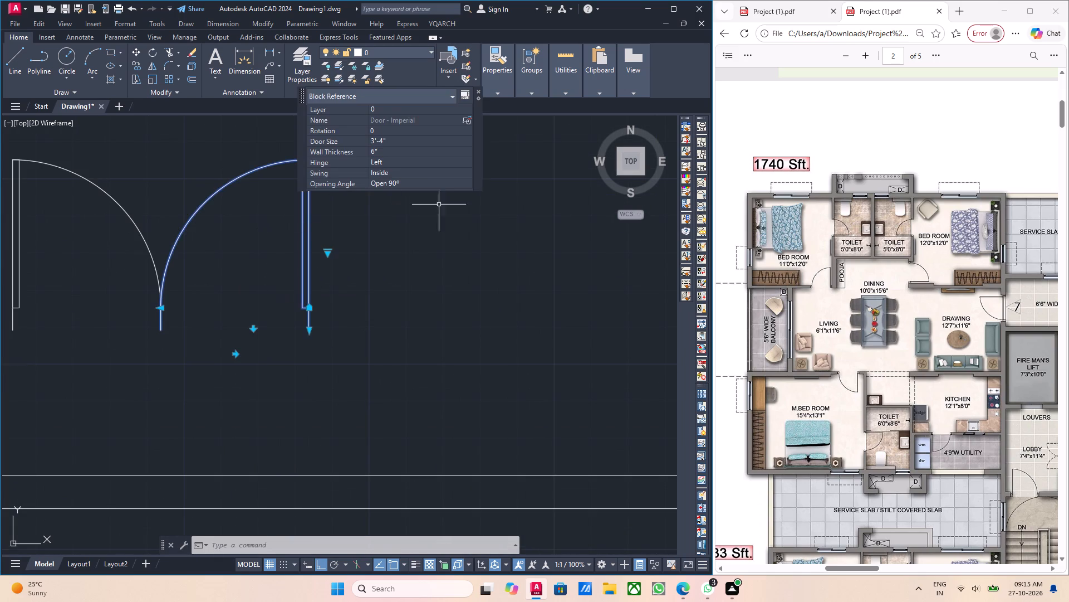
middle_drag(420, 213, 411, 220)
key(b)
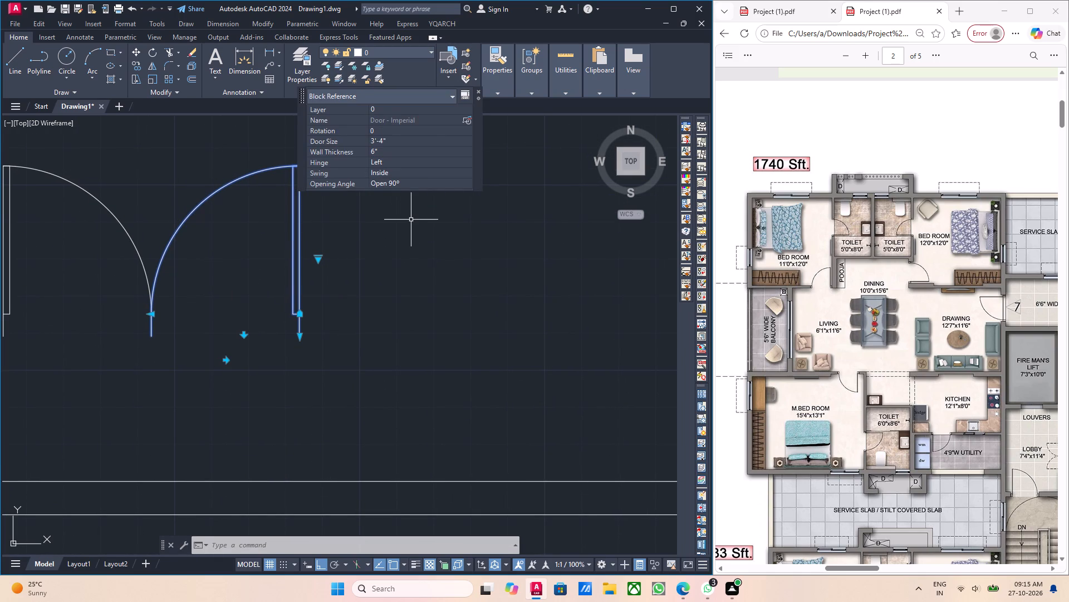
key(BackSpace)
text(co)
key(Return)
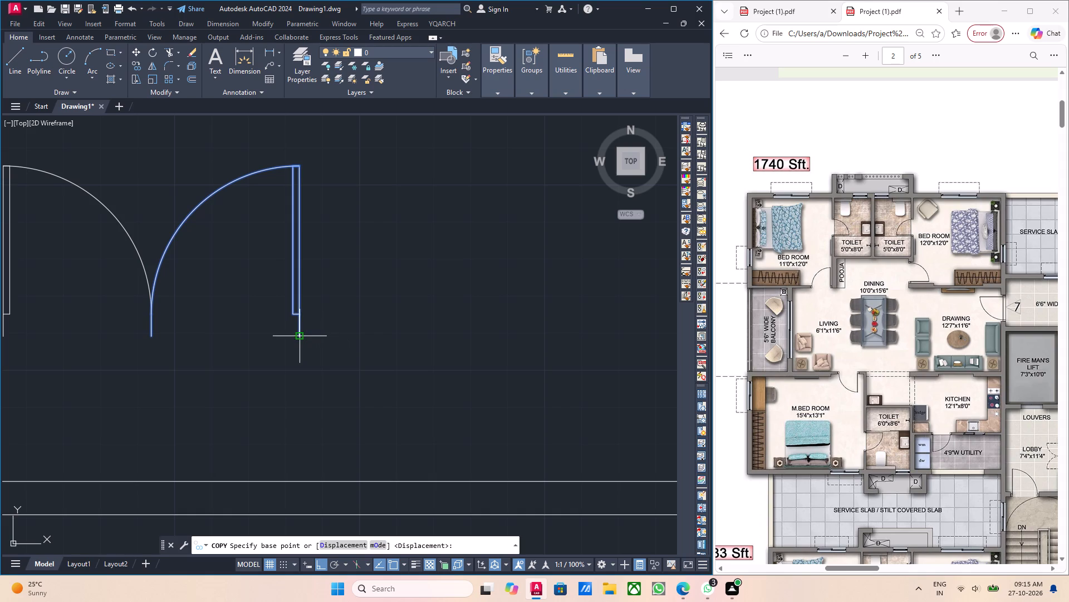
click(301, 336)
scroll(307, 419, down, 3)
scroll(260, 439, up, 1)
middle_drag(259, 440, 386, 240)
scroll(386, 241, down, 1)
scroll(274, 382, up, 1)
middle_drag(279, 382, 334, 299)
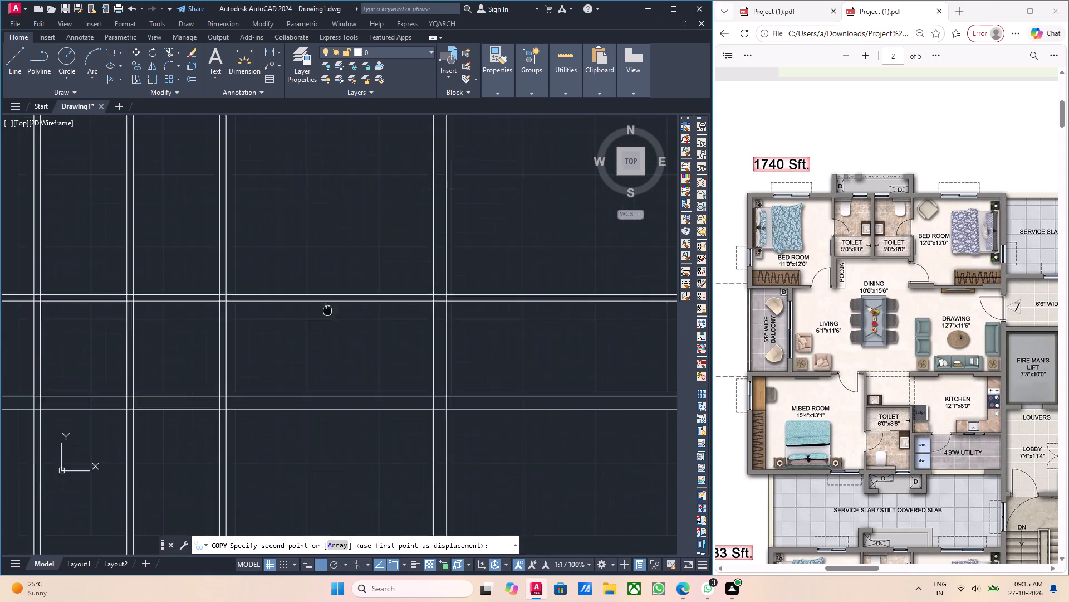
middle_drag(334, 299, 395, 219)
scroll(356, 331, down, 2)
middle_drag(255, 307, 310, 444)
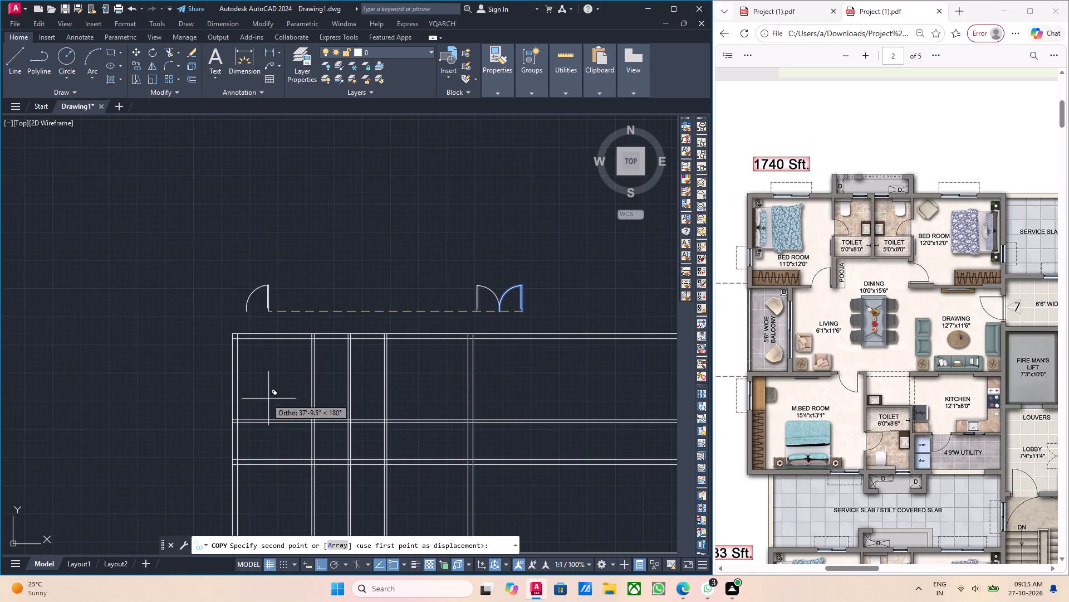
click(272, 381)
key(Escape)
Draw a 4.5" vertical line across the first bedroom's lower wall where it meets the wall between bedroom and toilet.
scroll(287, 444, up, 2)
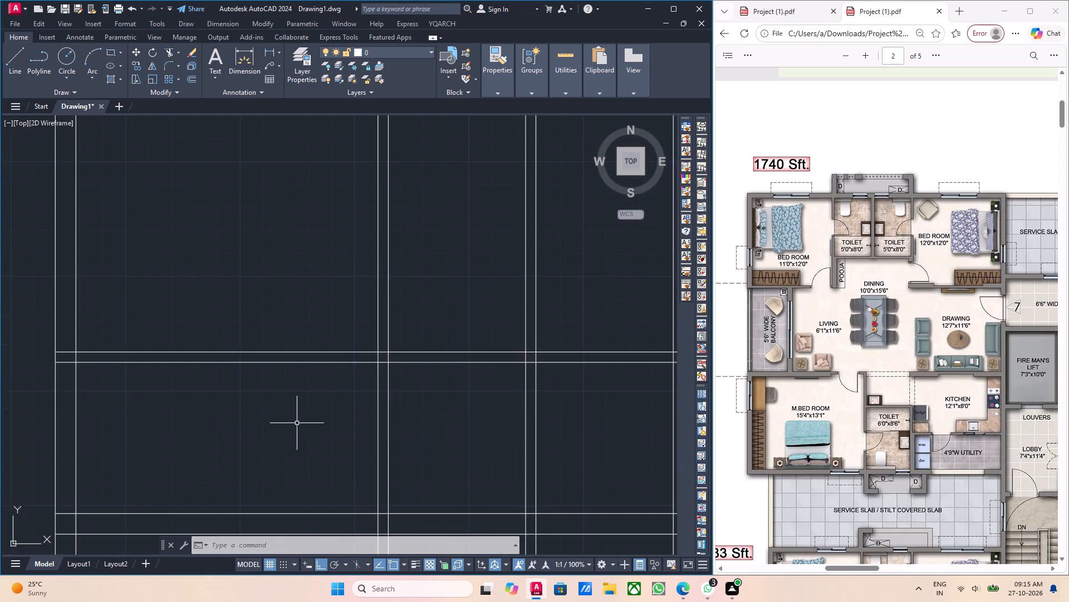
scroll(298, 420, up, 2)
middle_drag(335, 367, 325, 419)
scroll(325, 418, down, 1)
scroll(413, 400, up, 4)
middle_drag(263, 454, 499, 389)
middle_click(497, 384)
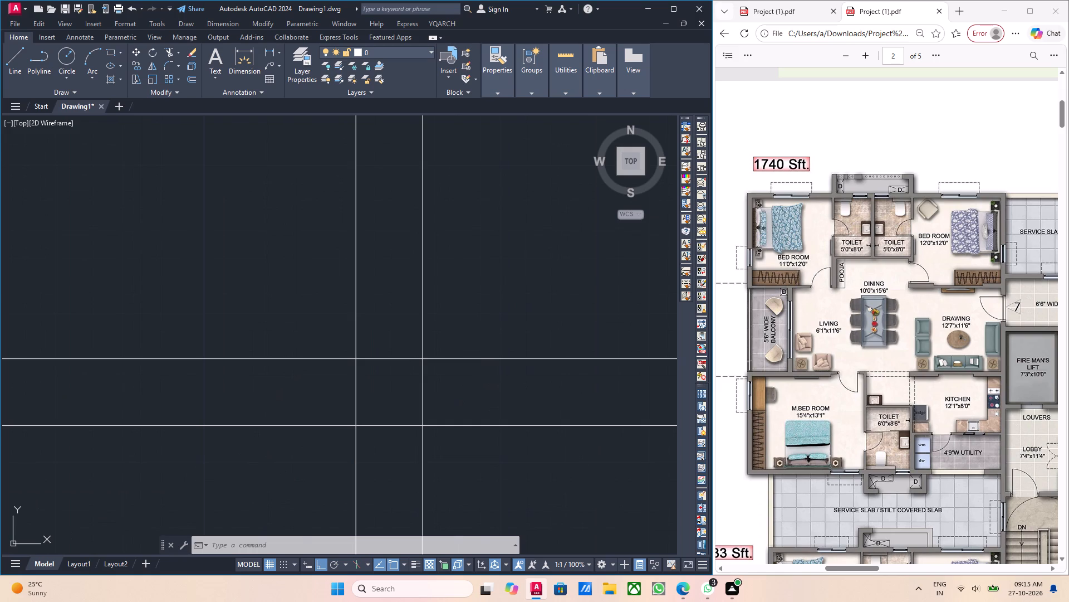
key(l)
key(Return)
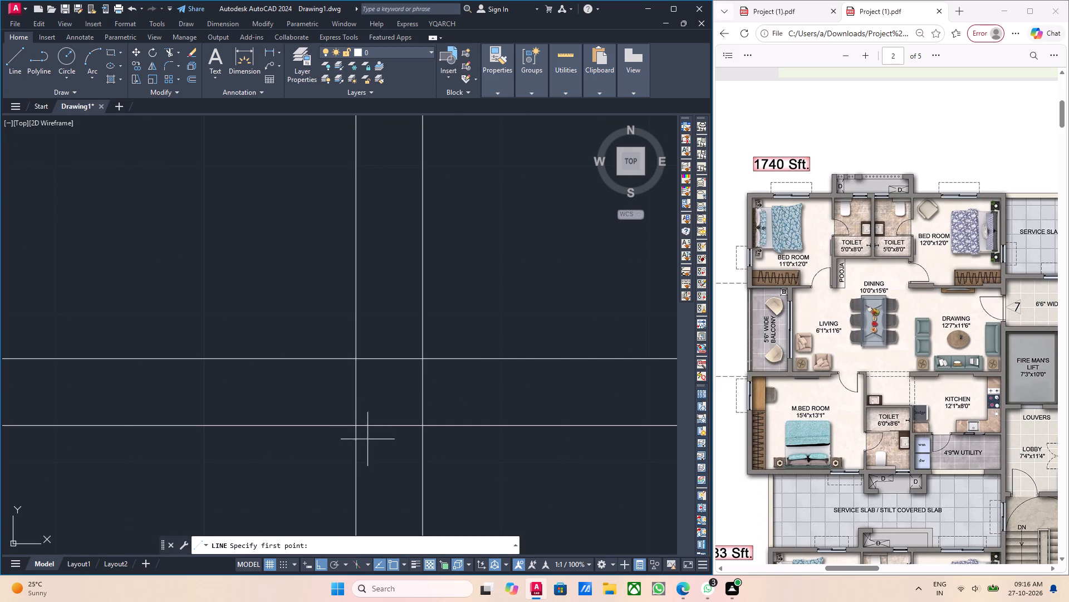
click(354, 426)
click(354, 360)
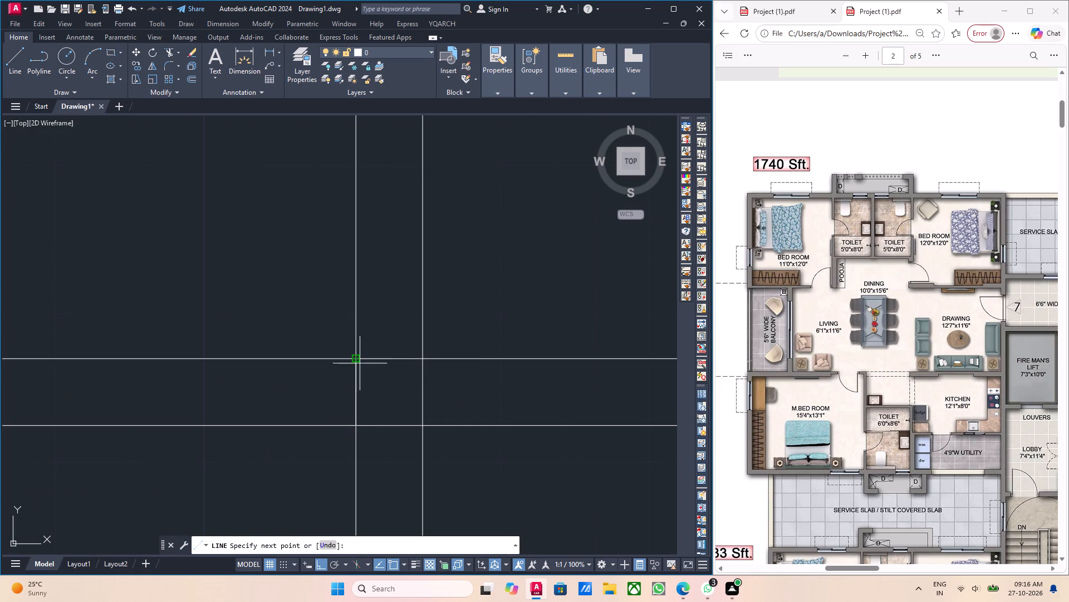
key(Escape)
Offset the short line across the bedroom's lower wall by 6" toward the bedroom to mark the door jamb.
click(356, 397)
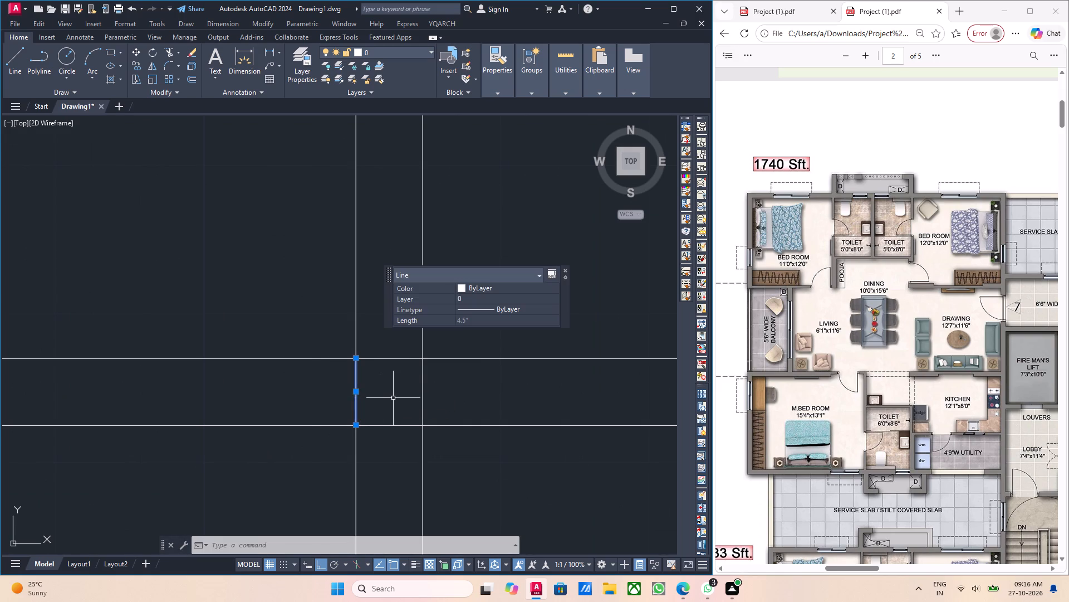
key(o)
key(Return)
click(357, 424)
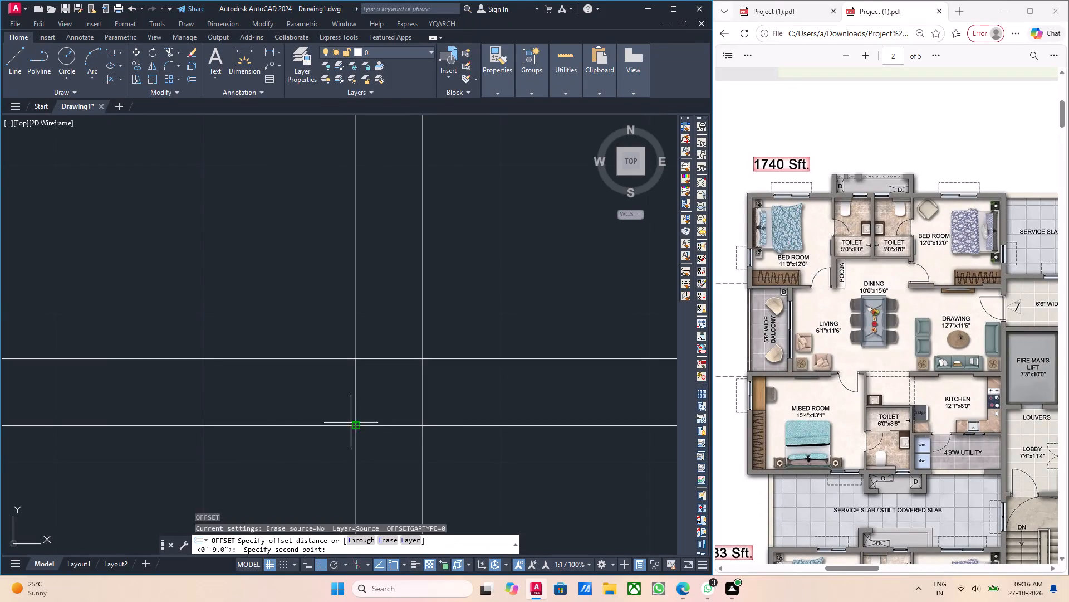
key(6)
key(shift+quotedbl)
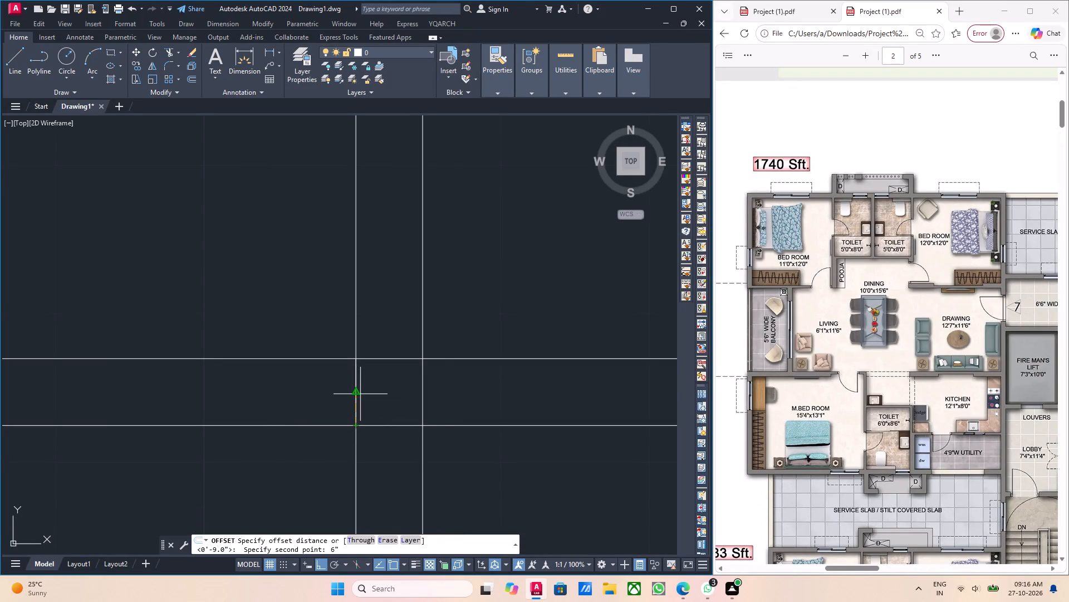
key(Return)
click(239, 390)
scroll(318, 339, down, 3)
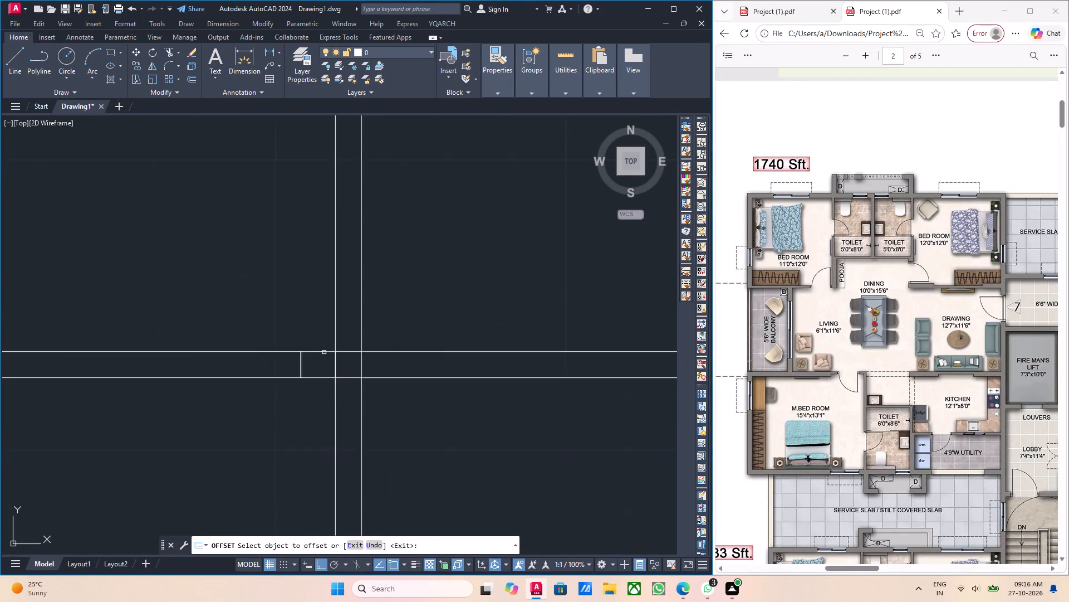
key(Escape)
middle_drag(295, 346, 372, 372)
key(Escape)
Move the copied door block by its hinge-side jamb corner onto the lower end of the jamb mark in the first bedroom's lower wall.
scroll(356, 358, up, 1)
middle_drag(356, 357, 366, 392)
scroll(363, 295, down, 2)
middle_drag(366, 323, 374, 386)
scroll(346, 276, down, 1)
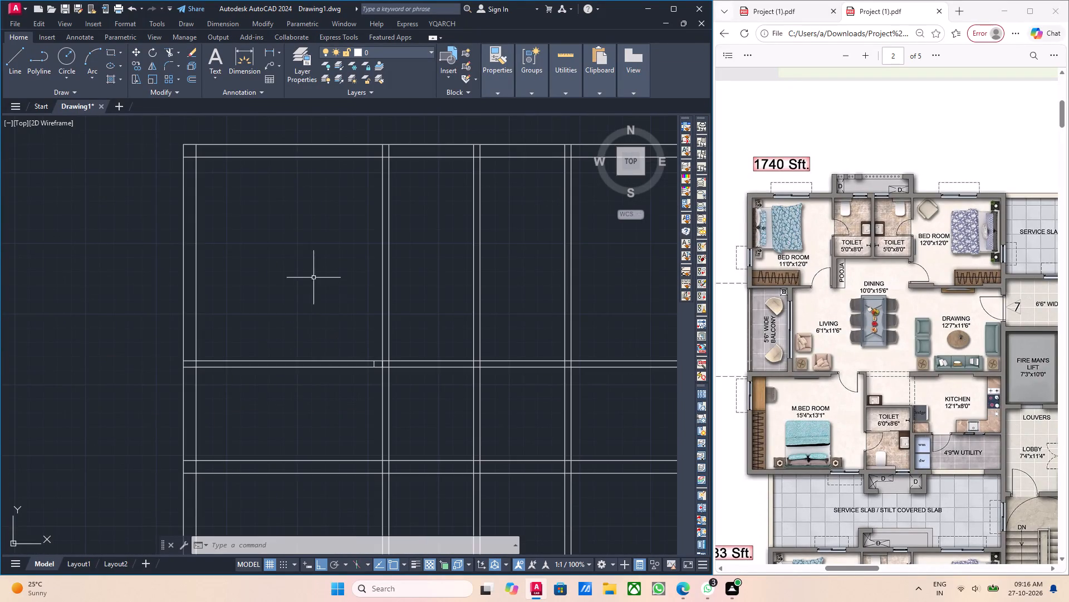
middle_drag(312, 273, 328, 389)
middle_drag(327, 336, 327, 357)
drag(334, 236, 238, 191)
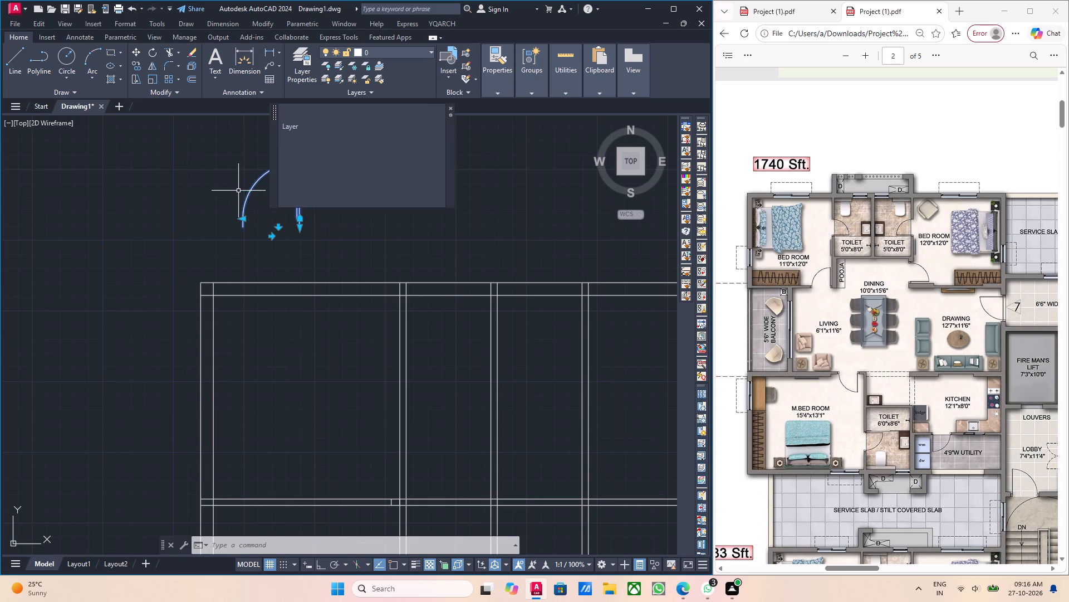
scroll(298, 245, up, 2)
key(m)
key(Return)
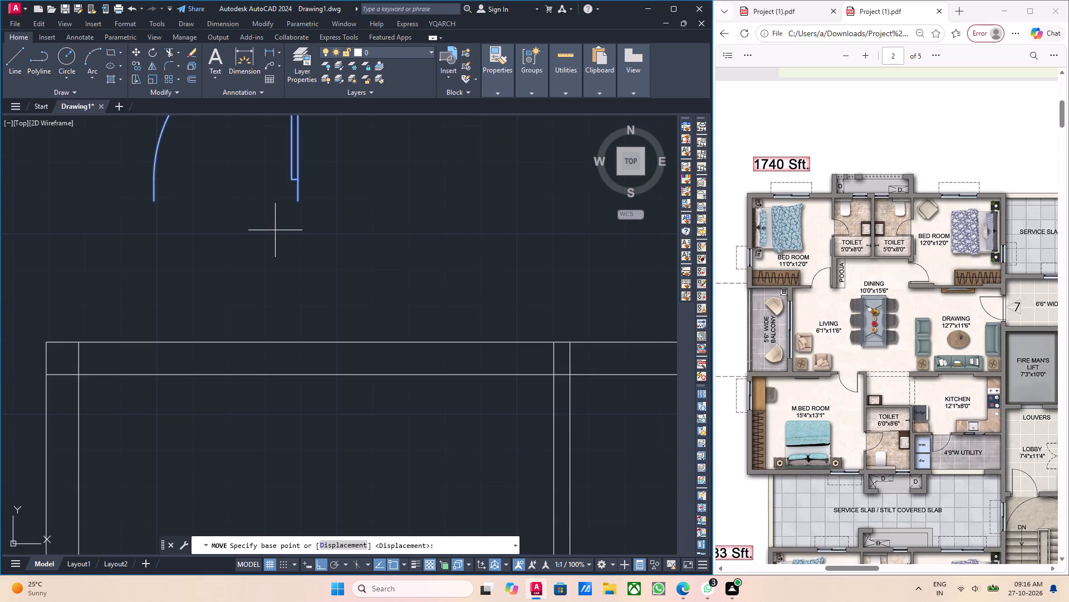
click(298, 203)
scroll(470, 513, down, 3)
middle_drag(479, 512, 420, 244)
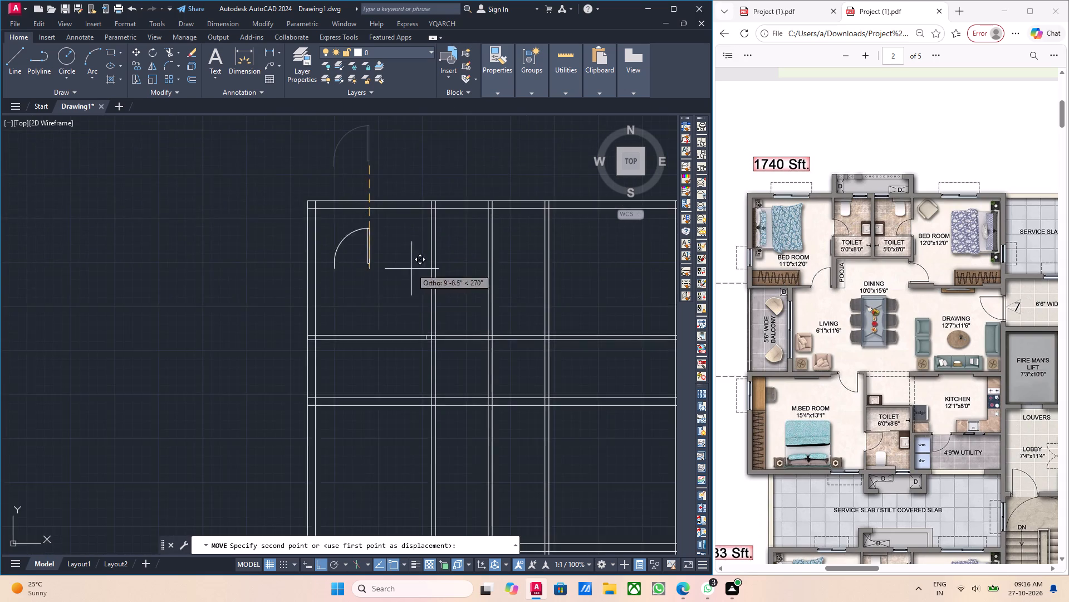
scroll(416, 316, up, 2)
key(F8)
scroll(450, 405, up, 6)
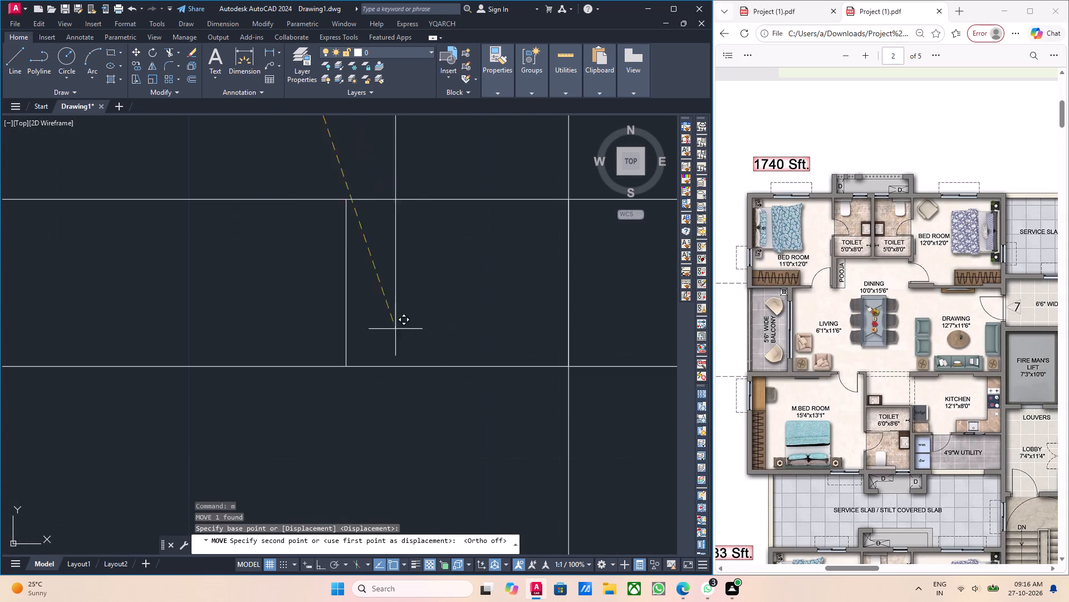
click(347, 363)
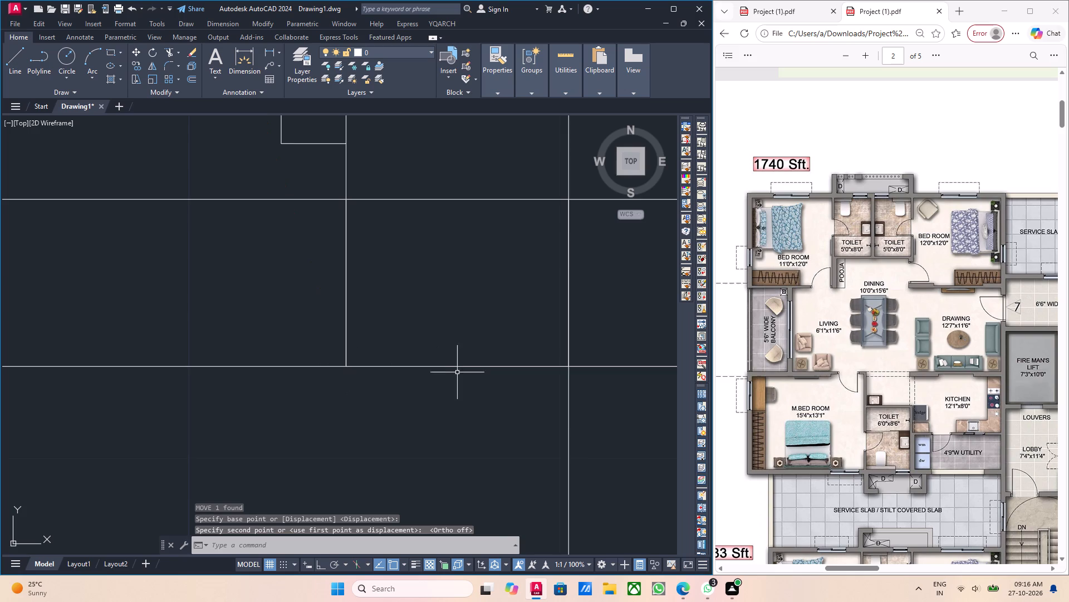
scroll(460, 377, down, 5)
key(Escape)
Trim both lines of the first bedroom's lower wall across the door opening.
middle_drag(423, 363, 433, 392)
scroll(433, 392, down, 1)
middle_drag(405, 473, 398, 441)
text(tr)
key(Return)
drag(390, 428, 388, 339)
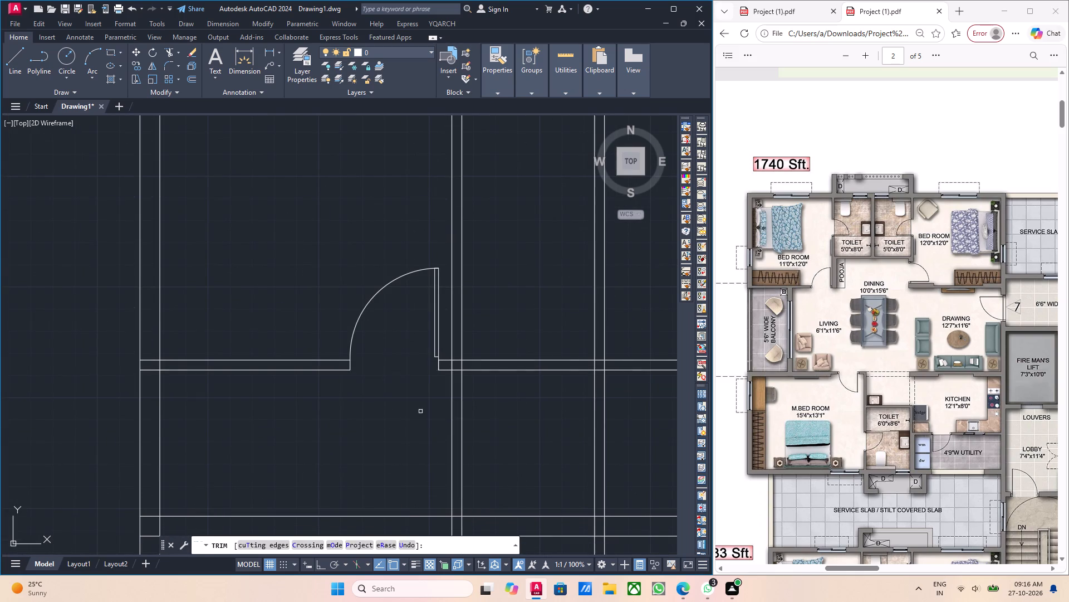
scroll(423, 418, down, 3)
key(Escape)
Measure the clear width of the first toilet between its side walls, just below the top wall.
middle_drag(465, 428, 389, 400)
middle_drag(410, 394, 413, 412)
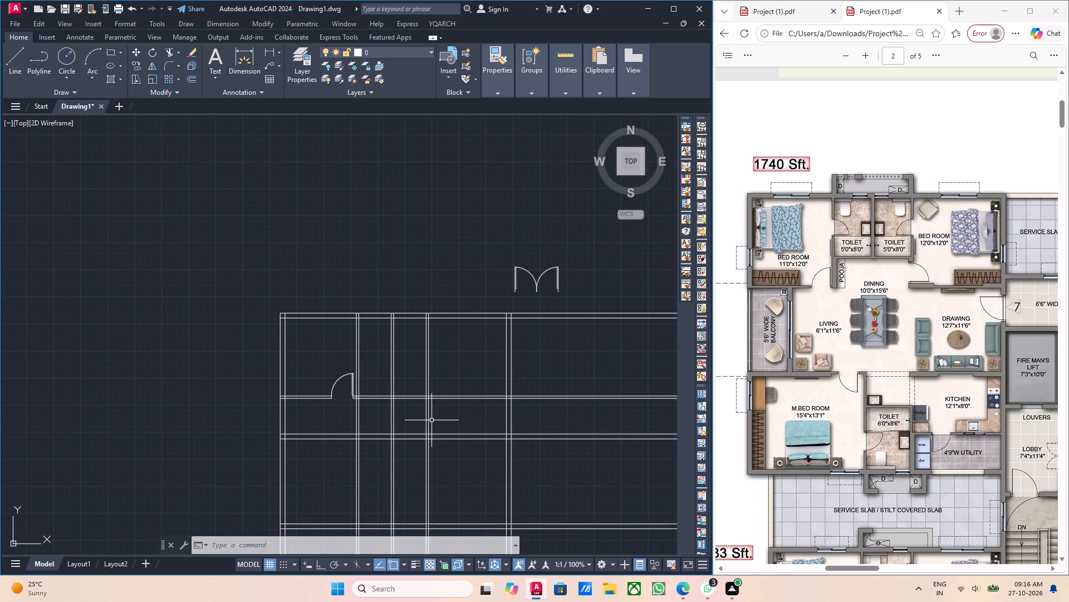
middle_click(431, 420)
middle_drag(399, 417, 412, 443)
scroll(391, 373, up, 3)
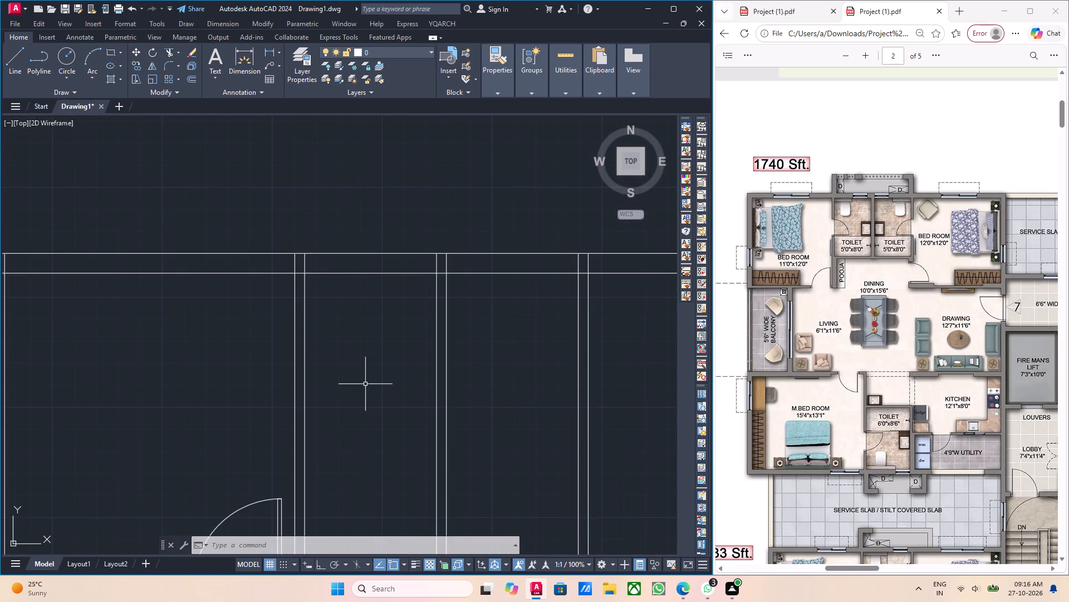
scroll(475, 343, down, 2)
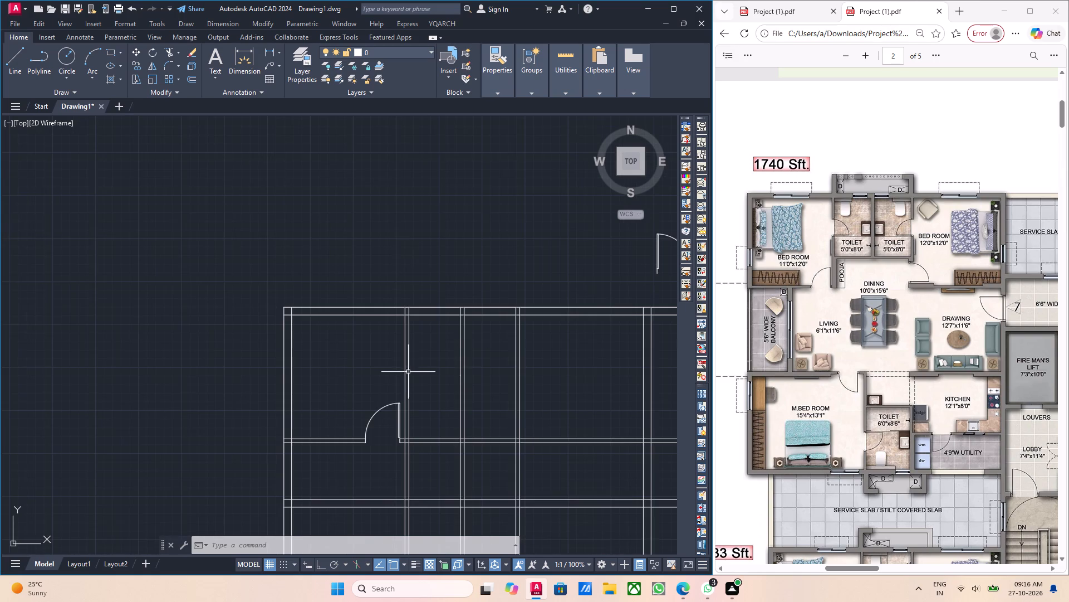
middle_click(408, 368)
click(265, 50)
scroll(418, 293, up, 3)
scroll(425, 375, up, 2)
click(330, 370)
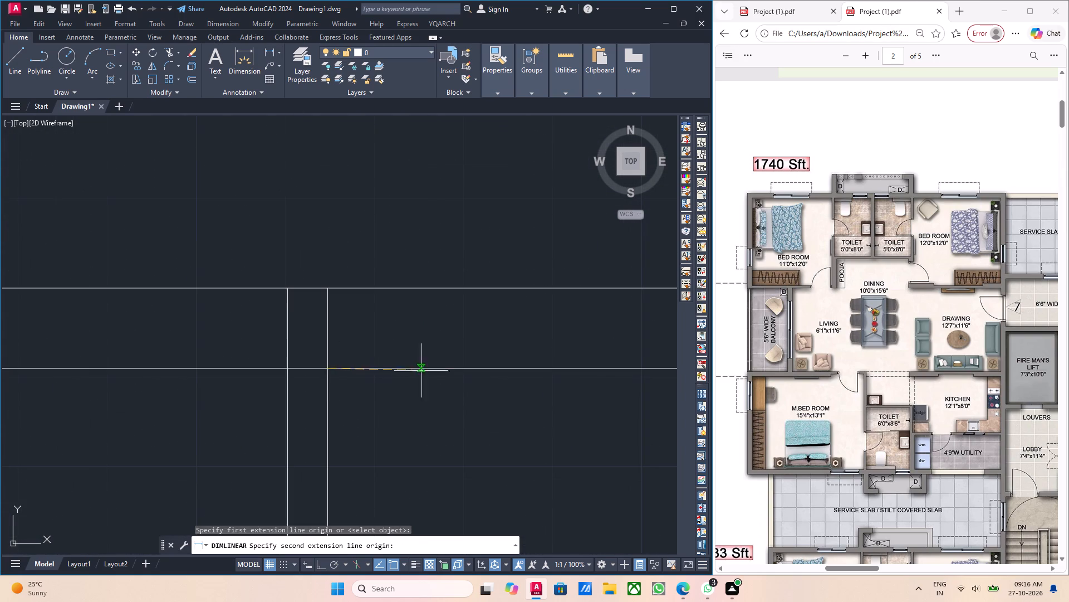
scroll(462, 387, down, 2)
middle_drag(549, 412, 466, 375)
scroll(532, 346, up, 3)
click(541, 335)
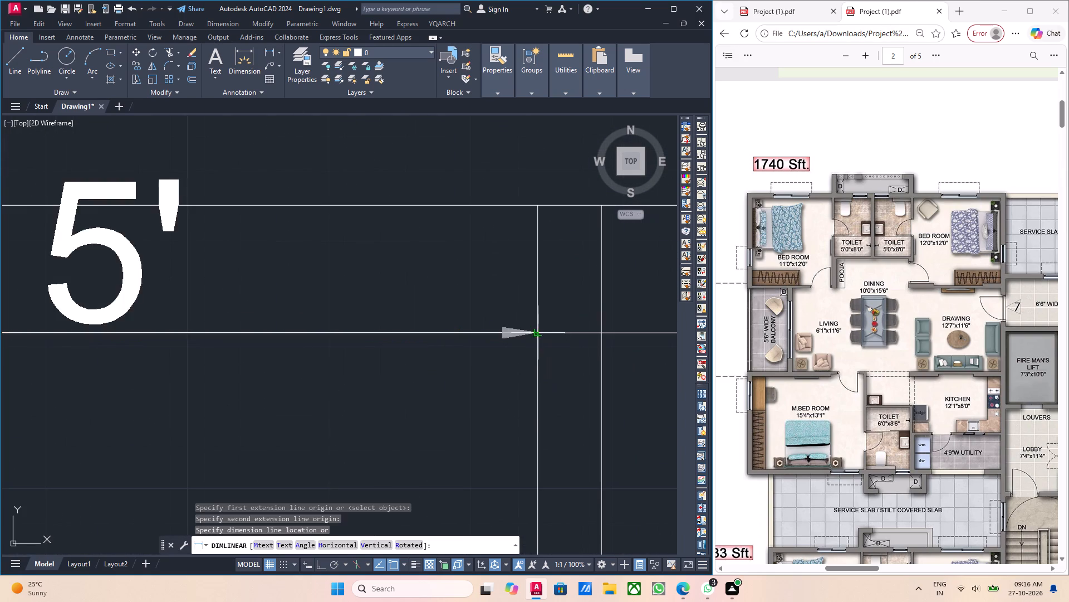
scroll(521, 338, down, 2)
key(Escape)
scroll(449, 328, down, 1)
middle_drag(421, 336, 410, 323)
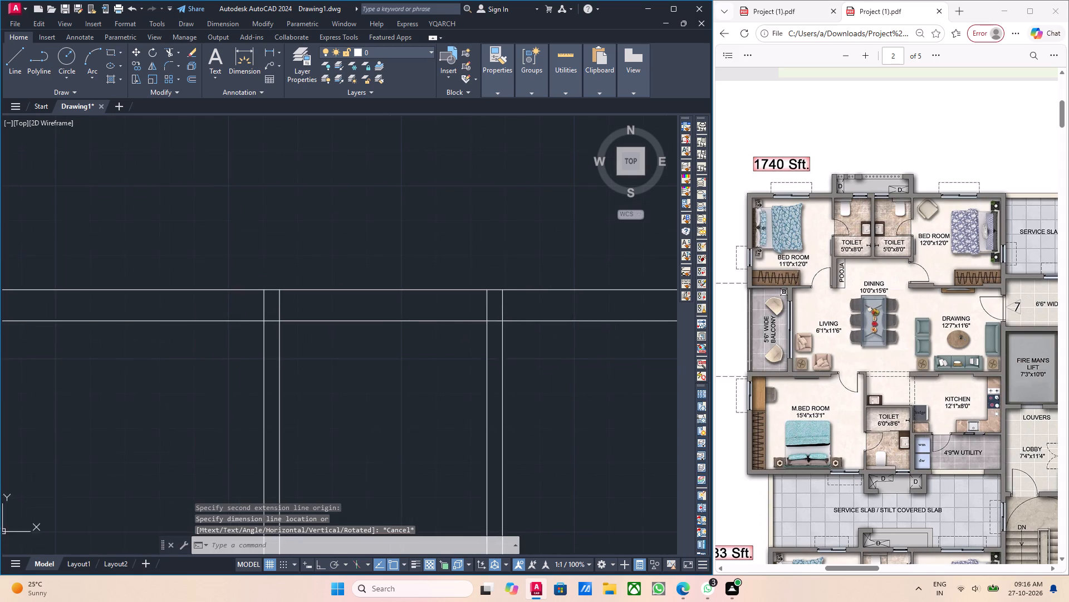
middle_drag(410, 323, 411, 324)
key(Escape)
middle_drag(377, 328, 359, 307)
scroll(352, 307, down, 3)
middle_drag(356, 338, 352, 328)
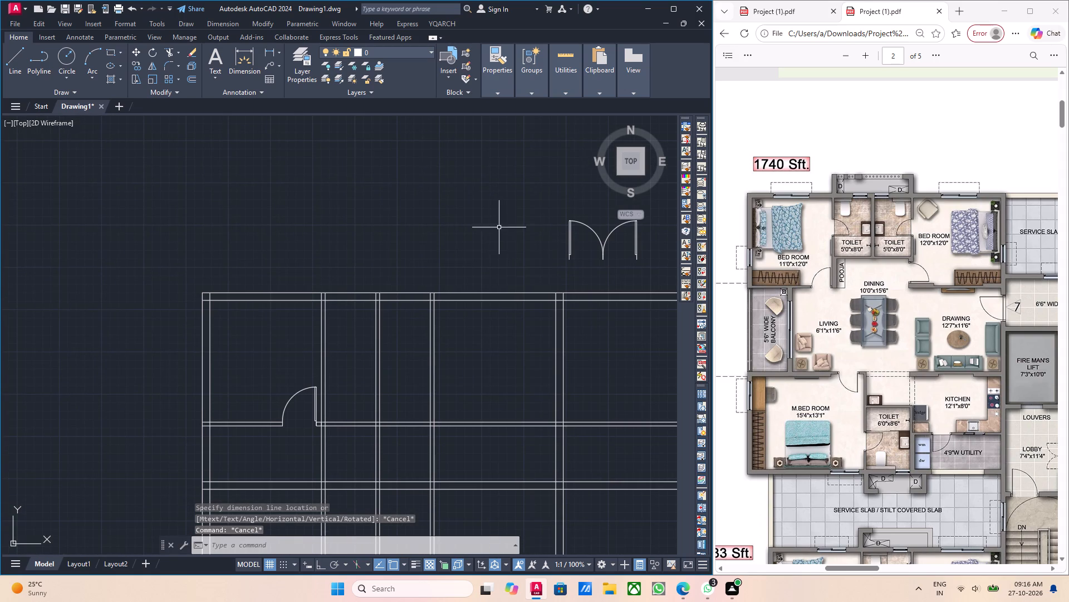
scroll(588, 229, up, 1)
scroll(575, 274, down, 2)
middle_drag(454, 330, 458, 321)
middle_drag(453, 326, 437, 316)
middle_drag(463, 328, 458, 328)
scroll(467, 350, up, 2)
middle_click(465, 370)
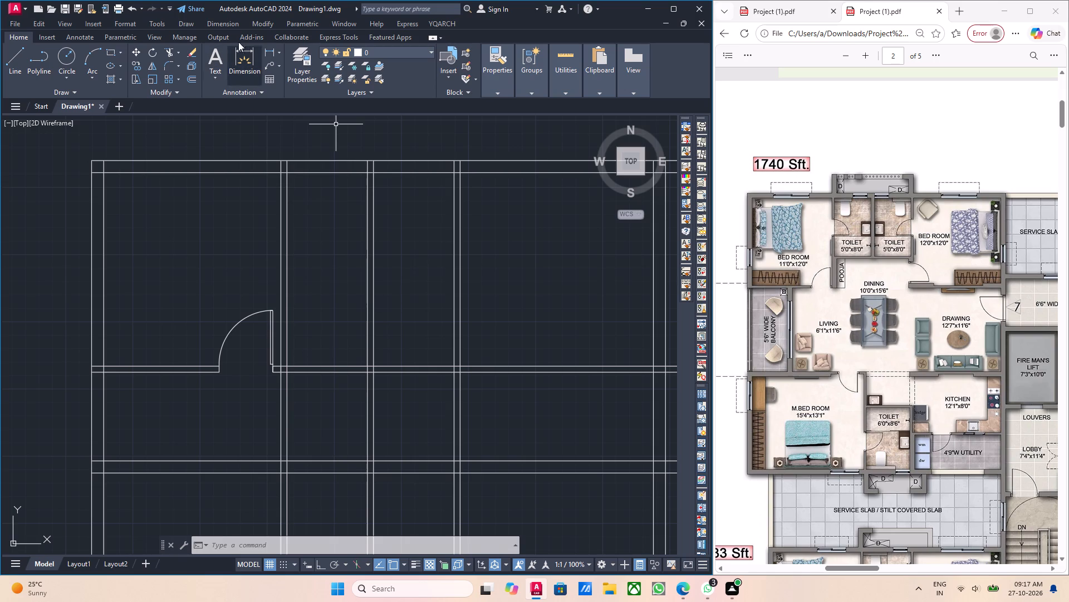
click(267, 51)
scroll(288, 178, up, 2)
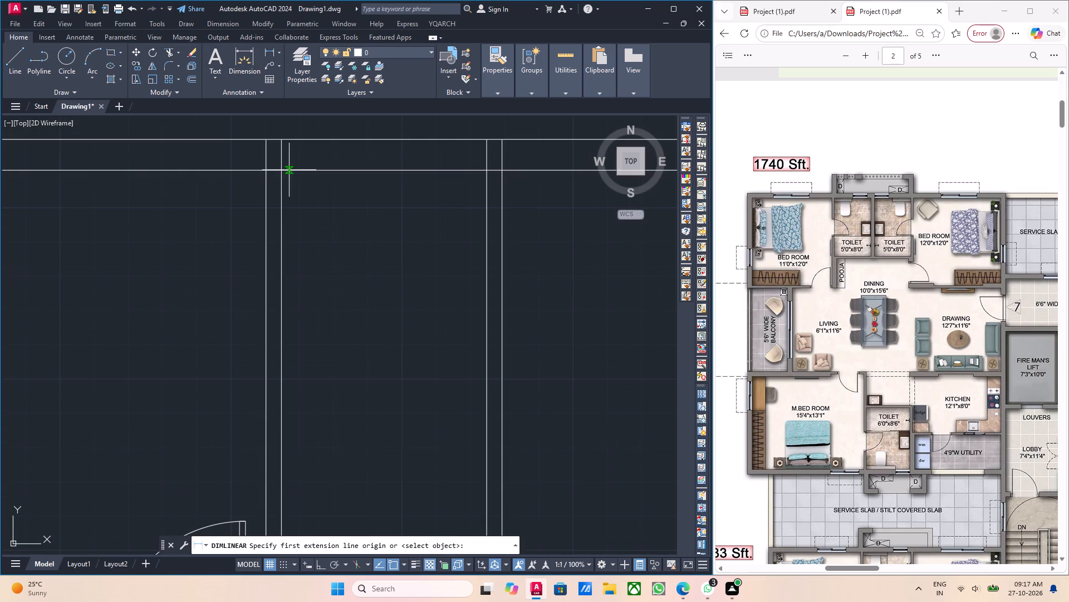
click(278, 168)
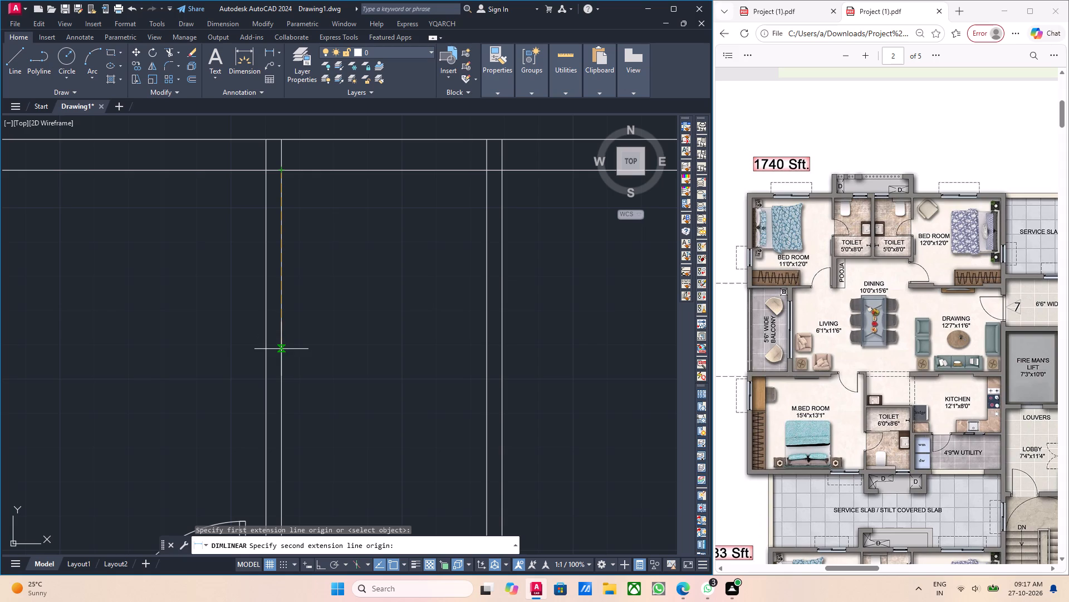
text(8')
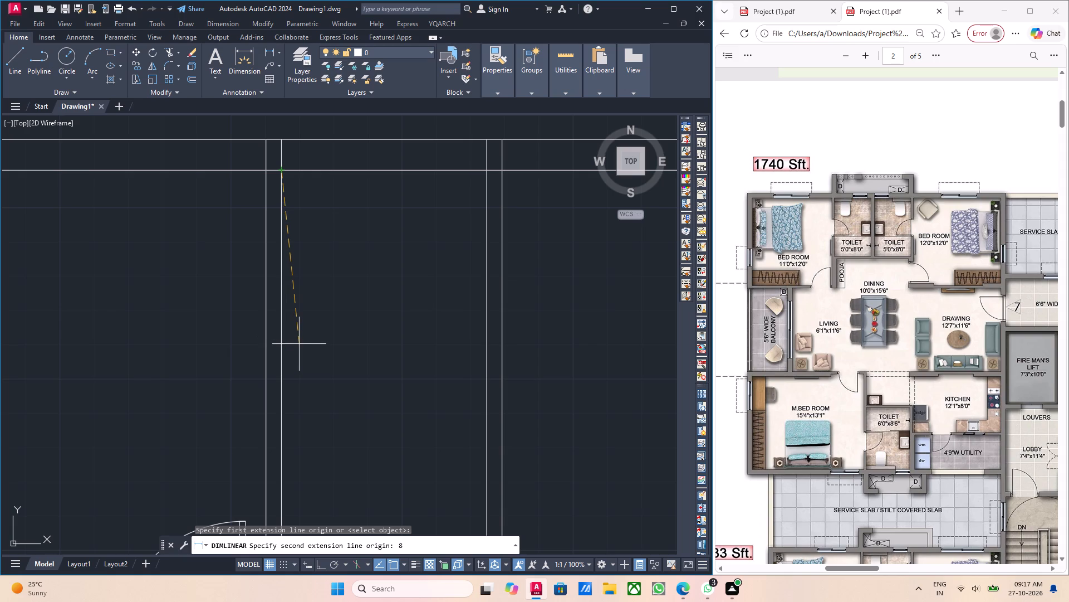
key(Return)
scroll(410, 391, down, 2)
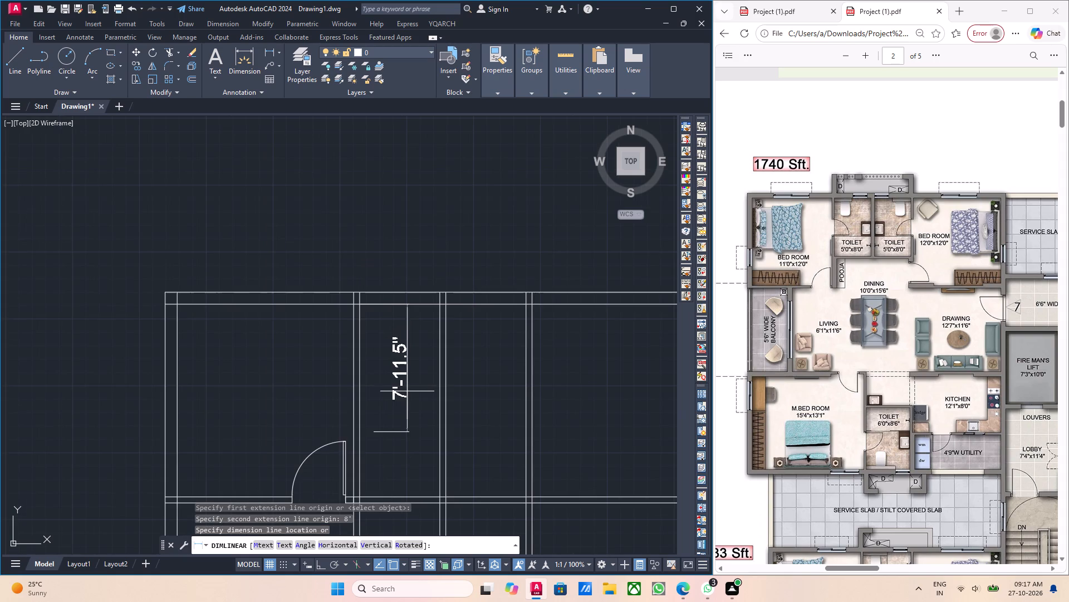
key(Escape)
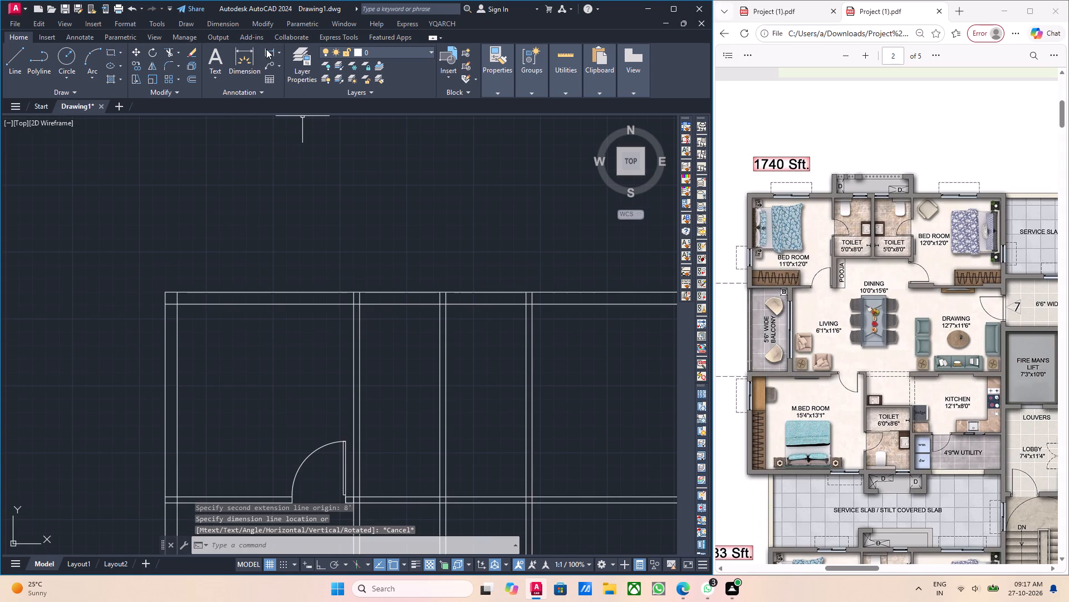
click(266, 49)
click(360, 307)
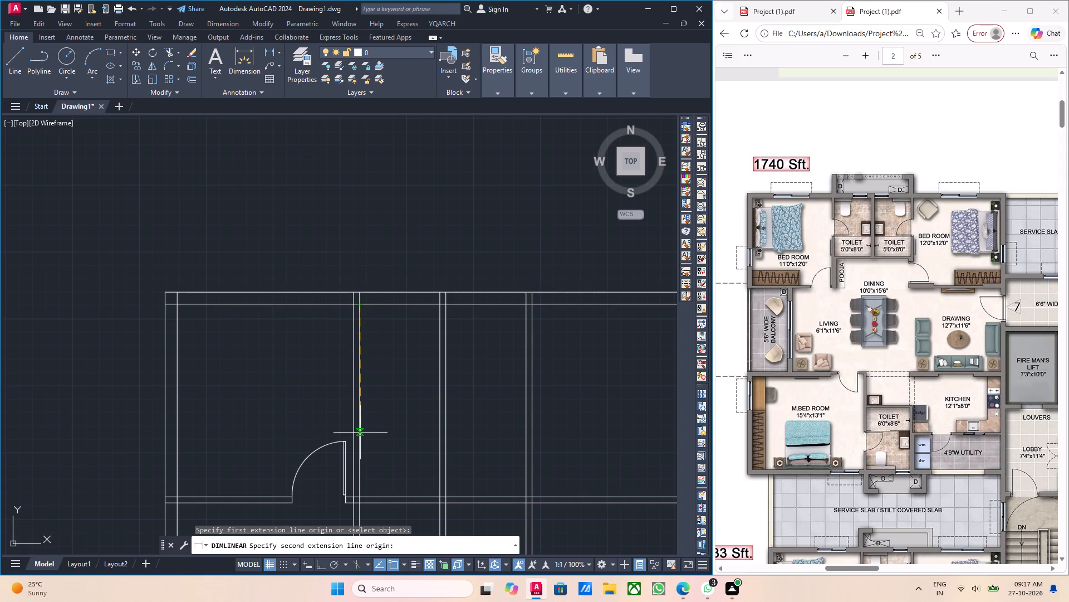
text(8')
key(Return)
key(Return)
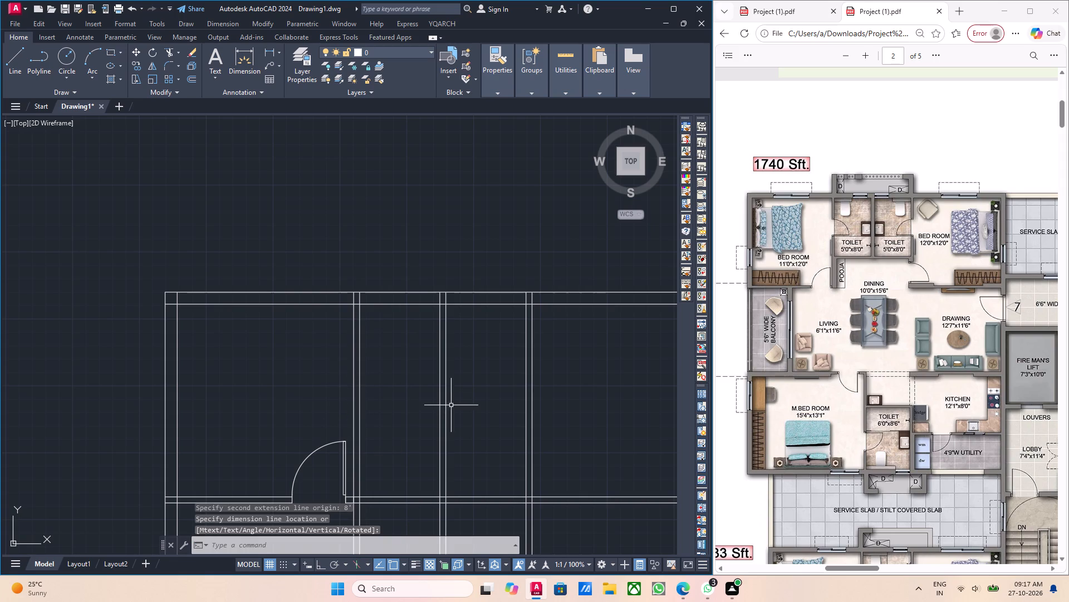
Place an 8' vertical dimension from the top wall's inner face at the first toilet's bedroom-side corner, with its dimension line beyond the second toilet.
click(272, 47)
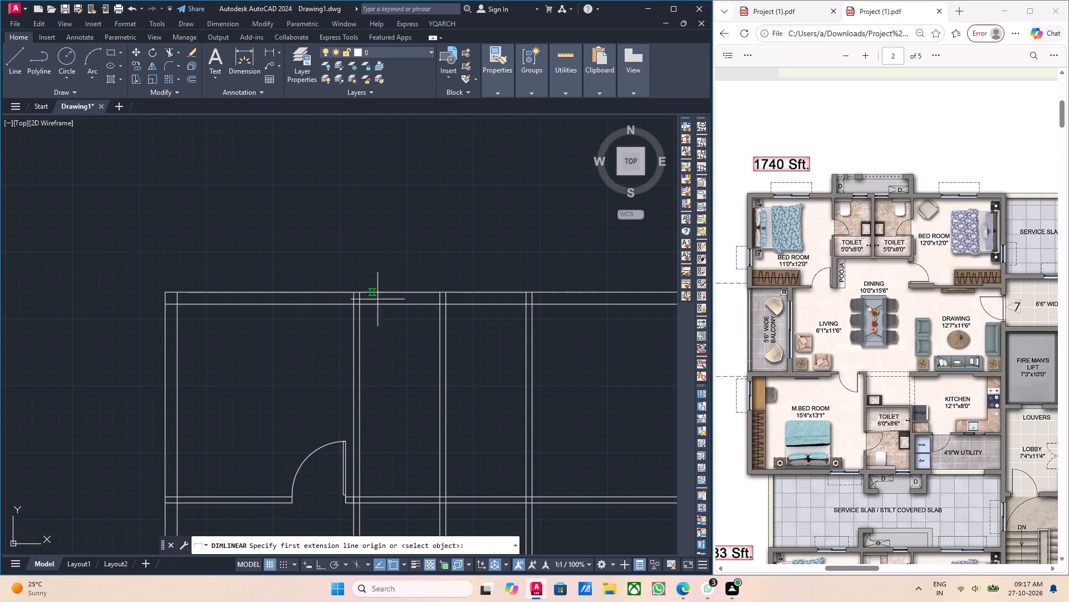
click(357, 303)
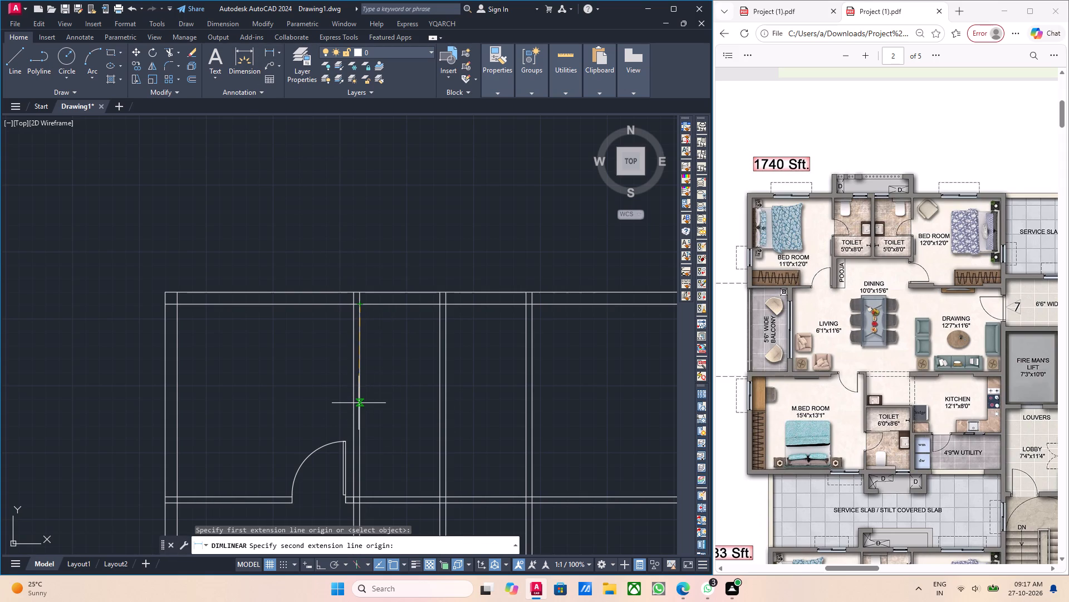
text(8')
key(Return)
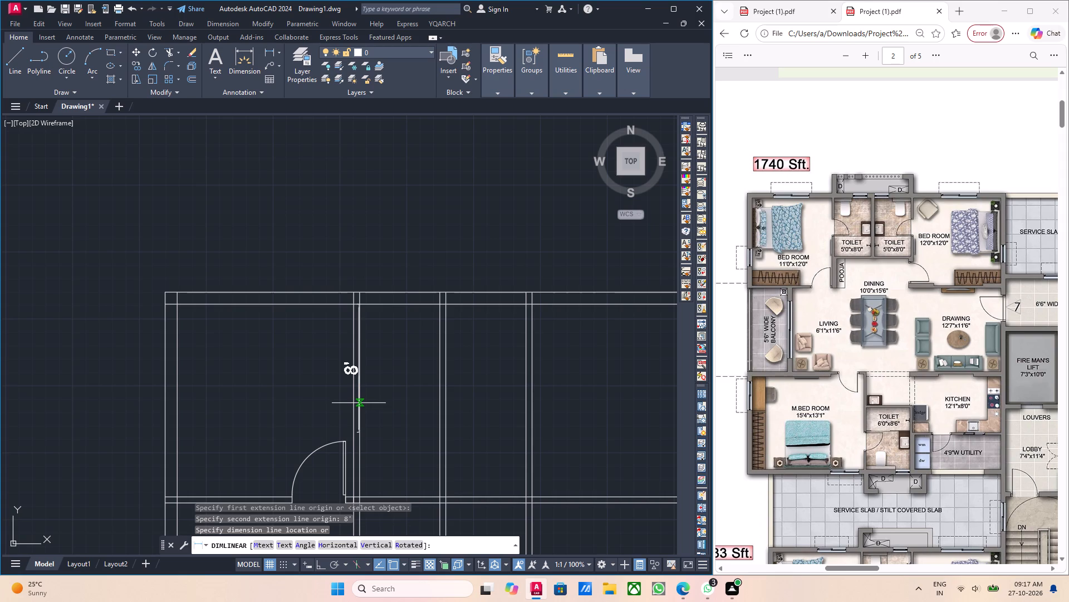
click(578, 430)
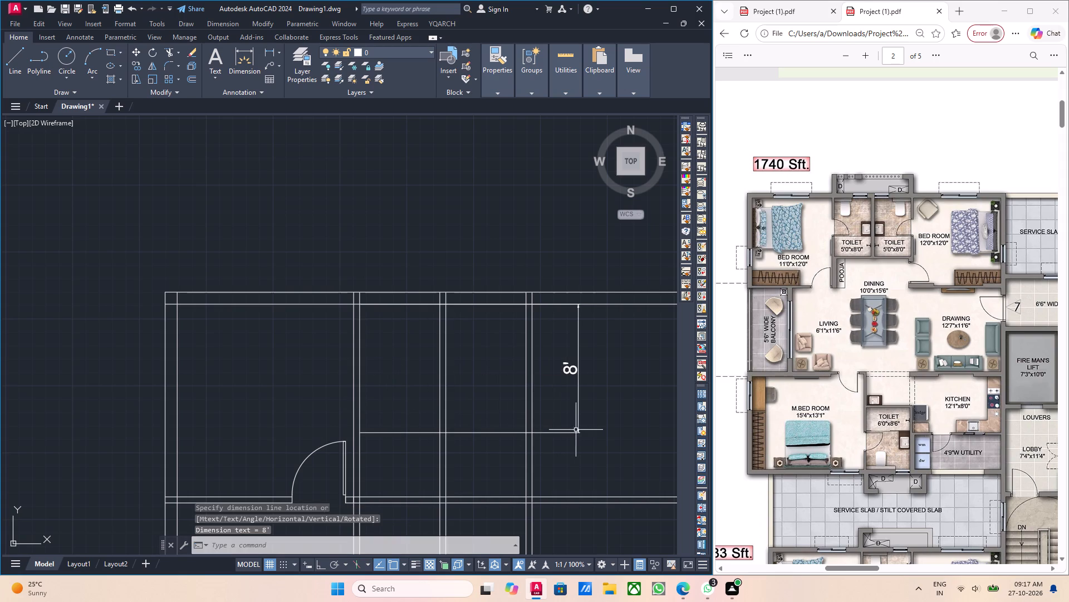
key(Escape)
Draw a 10'-9" horizontal line across both toilets at the 8' mark, ending at the far face of the second toilet's wall.
middle_drag(499, 448, 497, 486)
middle_drag(485, 496, 485, 486)
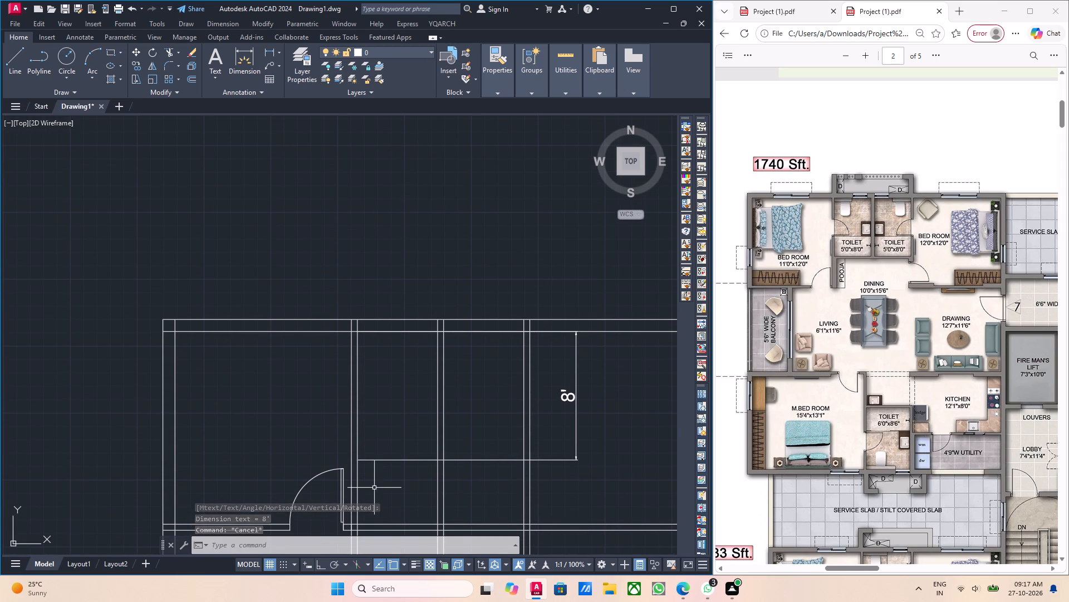
middle_drag(374, 488, 377, 498)
scroll(377, 500, up, 1)
scroll(318, 504, up, 3)
middle_drag(442, 506, 393, 482)
scroll(393, 482, down, 1)
middle_drag(391, 482, 379, 471)
scroll(376, 463, down, 1)
key(l)
key(Return)
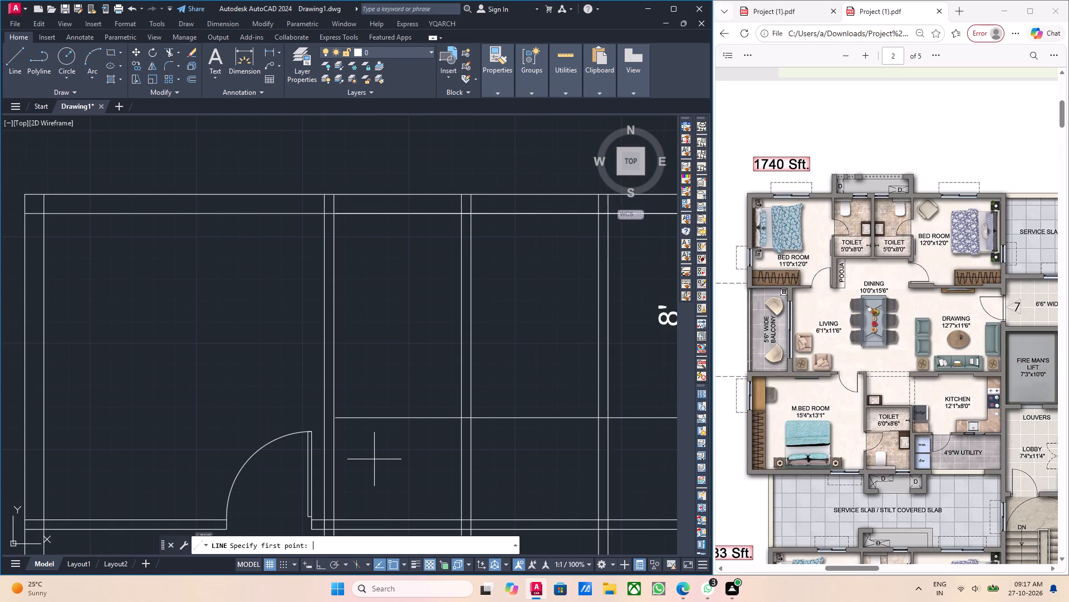
click(334, 417)
scroll(542, 446, down, 2)
middle_drag(599, 441, 542, 431)
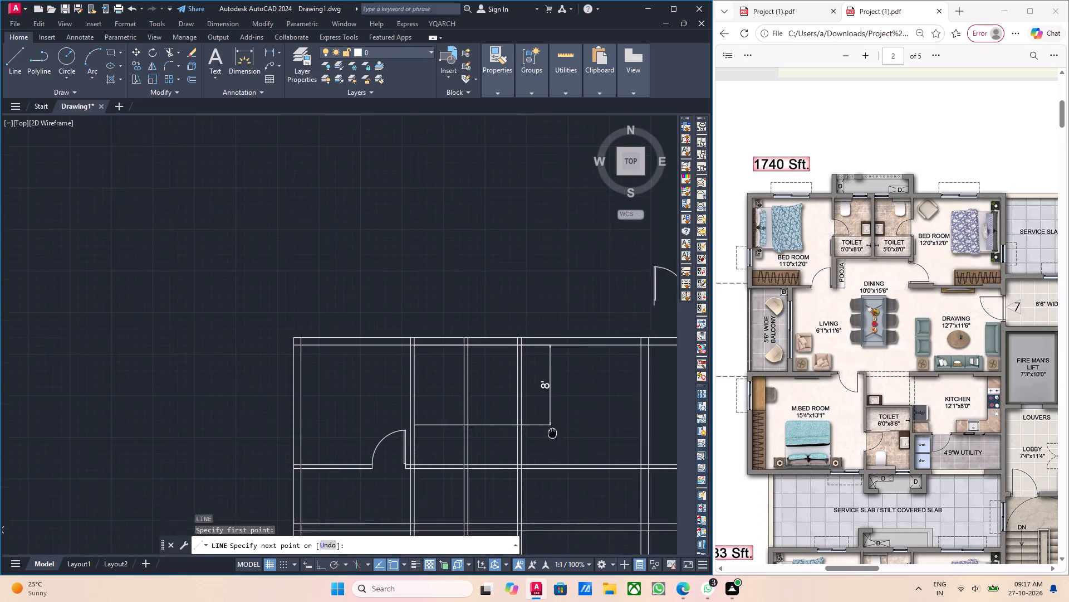
middle_drag(542, 431, 423, 416)
scroll(411, 413, up, 3)
click(334, 393)
key(Escape)
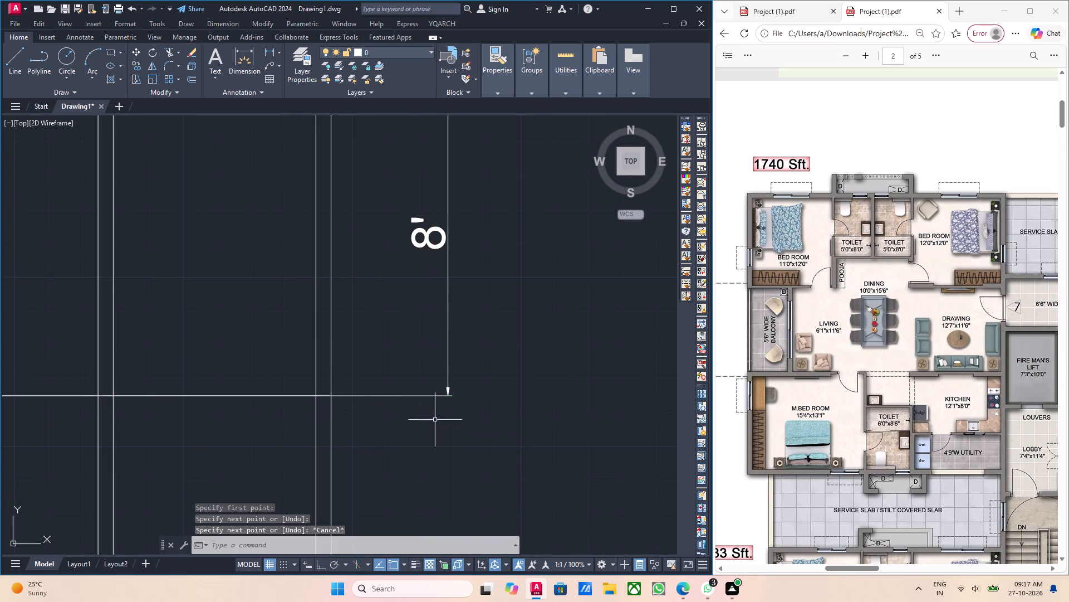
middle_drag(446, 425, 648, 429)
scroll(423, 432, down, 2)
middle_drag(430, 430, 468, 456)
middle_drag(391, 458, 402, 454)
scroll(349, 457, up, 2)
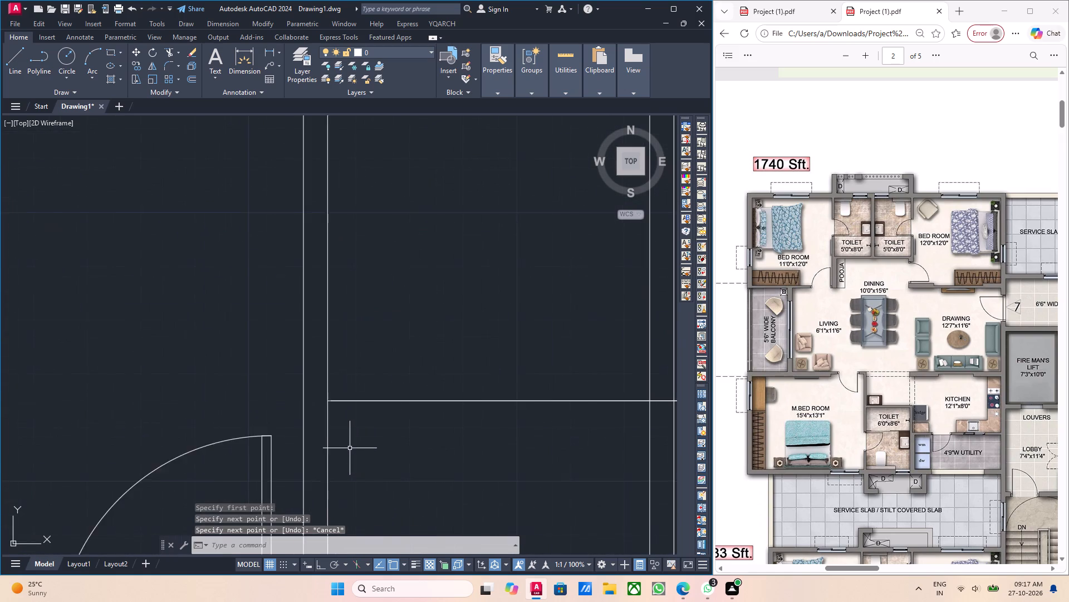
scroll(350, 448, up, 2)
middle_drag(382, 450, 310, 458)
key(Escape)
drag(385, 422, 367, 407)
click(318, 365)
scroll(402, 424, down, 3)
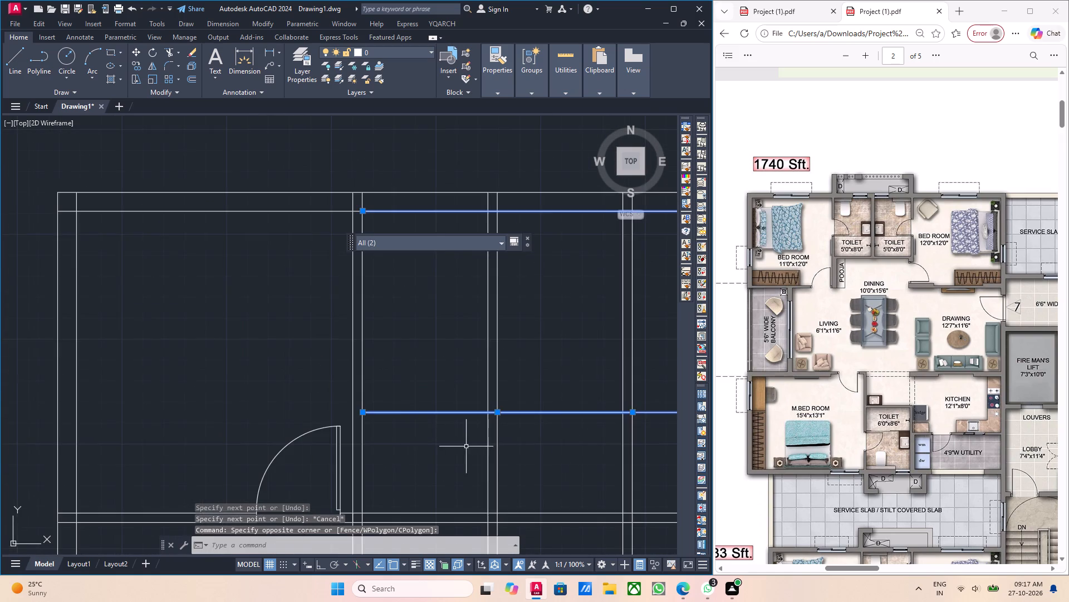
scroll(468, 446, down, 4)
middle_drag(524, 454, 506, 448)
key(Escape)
Offset the 10'-9" line under the two toilets 4.5" downward to give their lower wall its second face.
scroll(457, 435, up, 4)
click(468, 435)
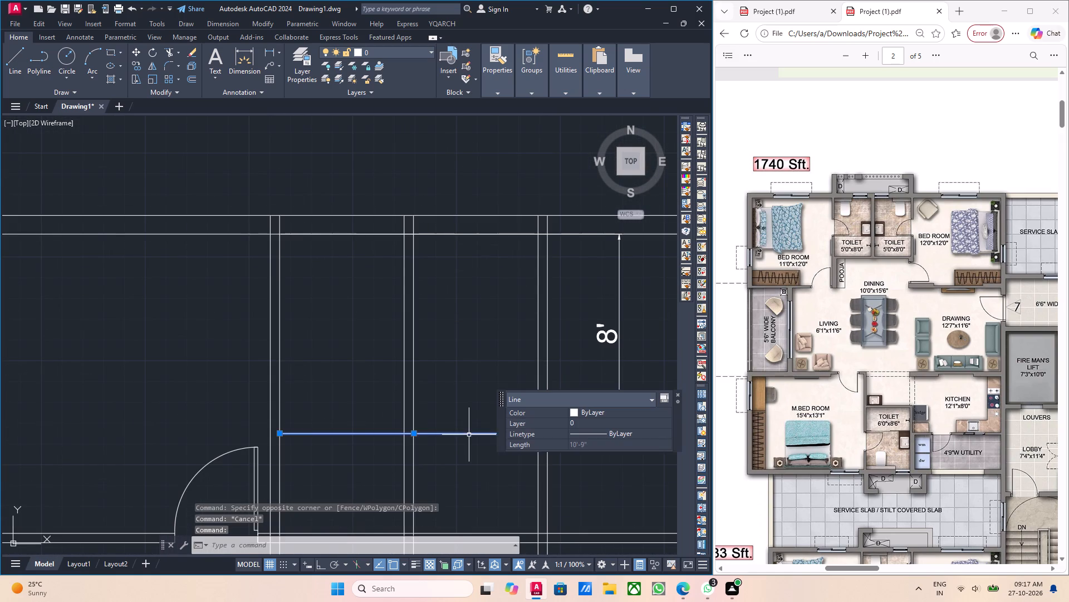
scroll(486, 458, down, 2)
middle_drag(486, 477, 461, 454)
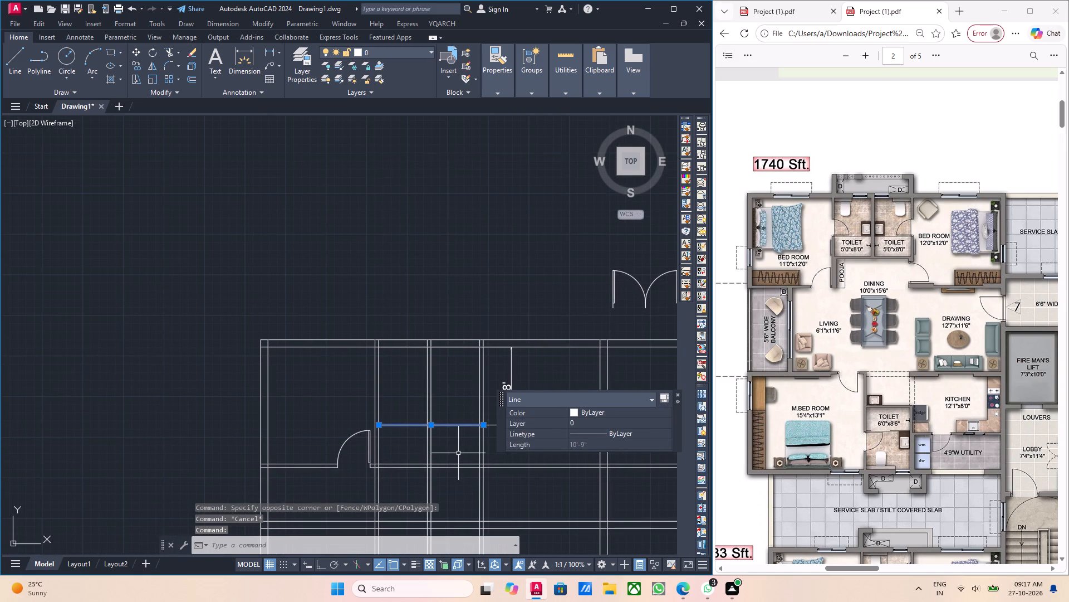
key(o)
key(Return)
scroll(393, 435, up, 5)
click(331, 389)
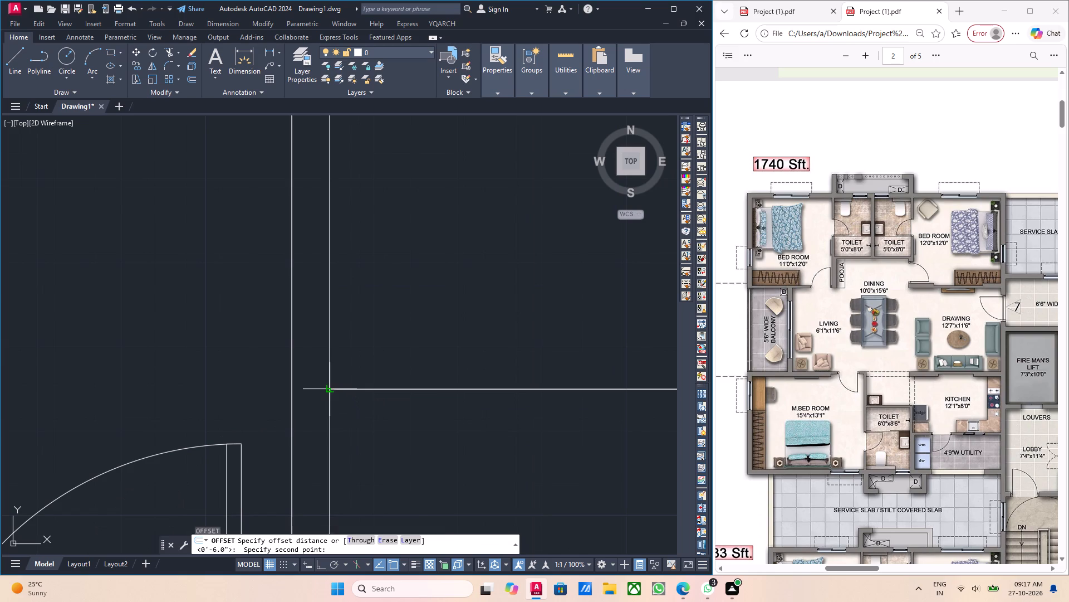
text(4.5)
key(Return)
click(390, 425)
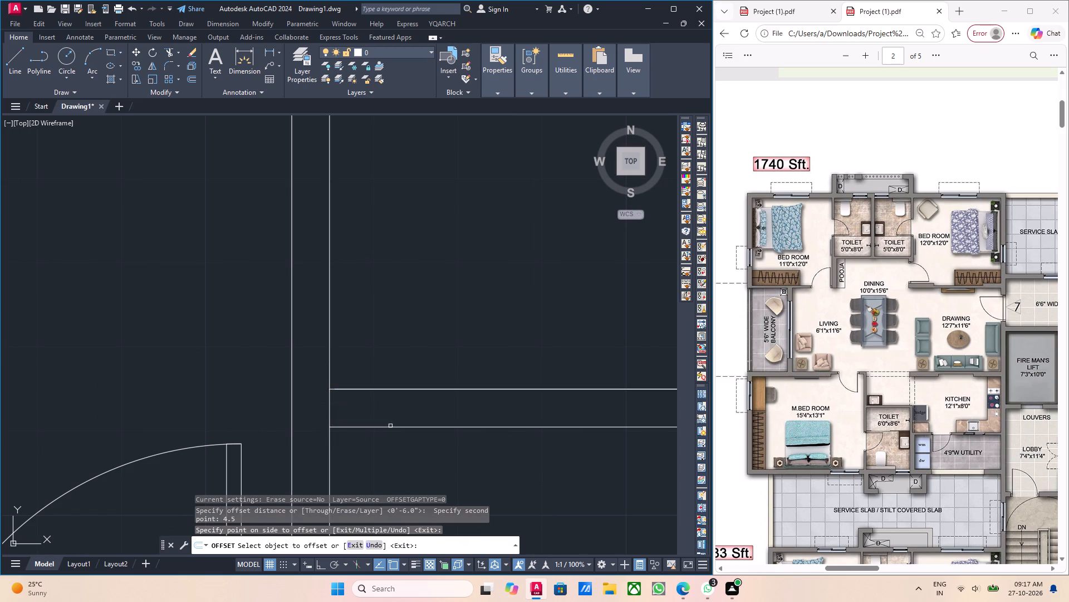
scroll(390, 426, down, 2)
scroll(459, 450, down, 2)
middle_drag(475, 479, 409, 455)
middle_drag(422, 464, 419, 452)
key(Escape)
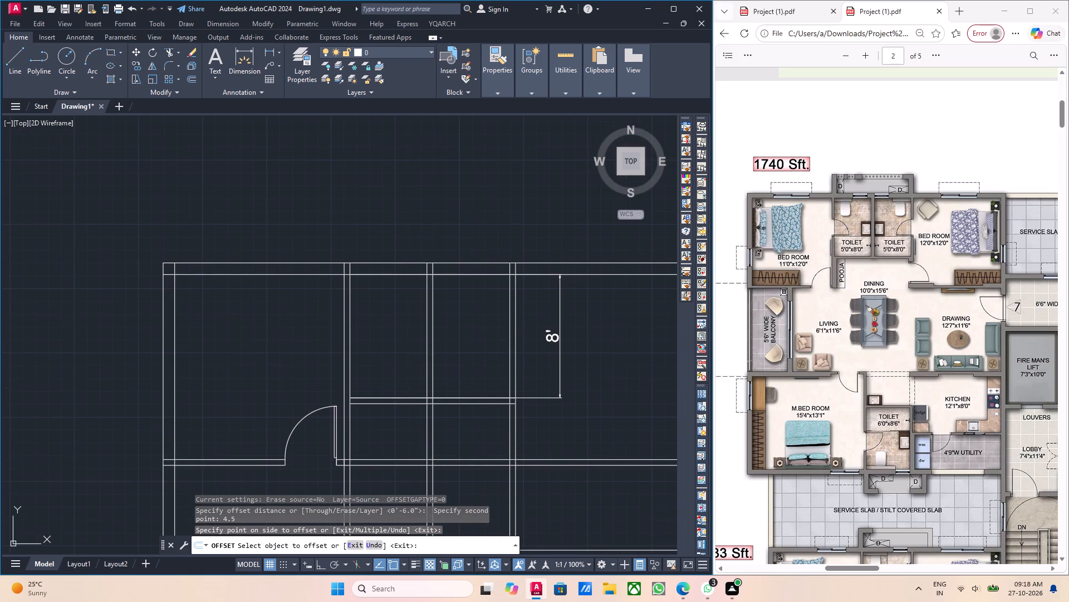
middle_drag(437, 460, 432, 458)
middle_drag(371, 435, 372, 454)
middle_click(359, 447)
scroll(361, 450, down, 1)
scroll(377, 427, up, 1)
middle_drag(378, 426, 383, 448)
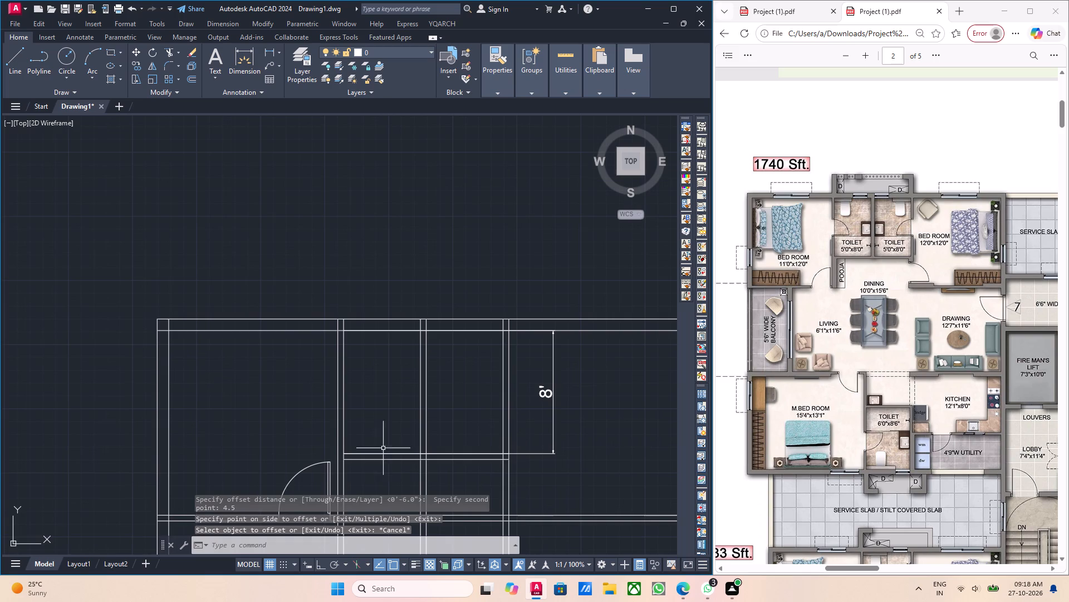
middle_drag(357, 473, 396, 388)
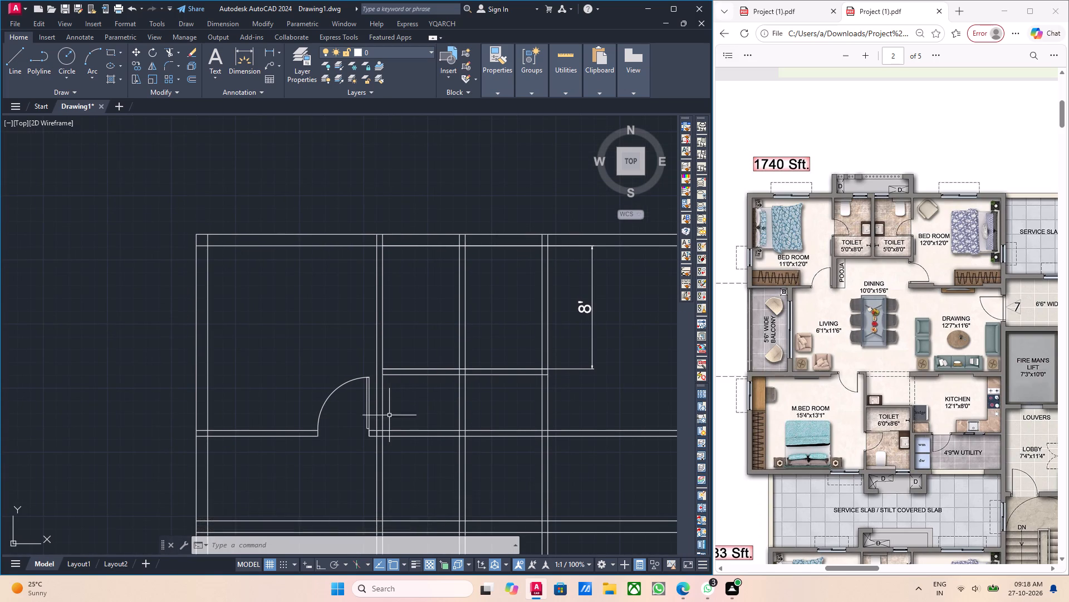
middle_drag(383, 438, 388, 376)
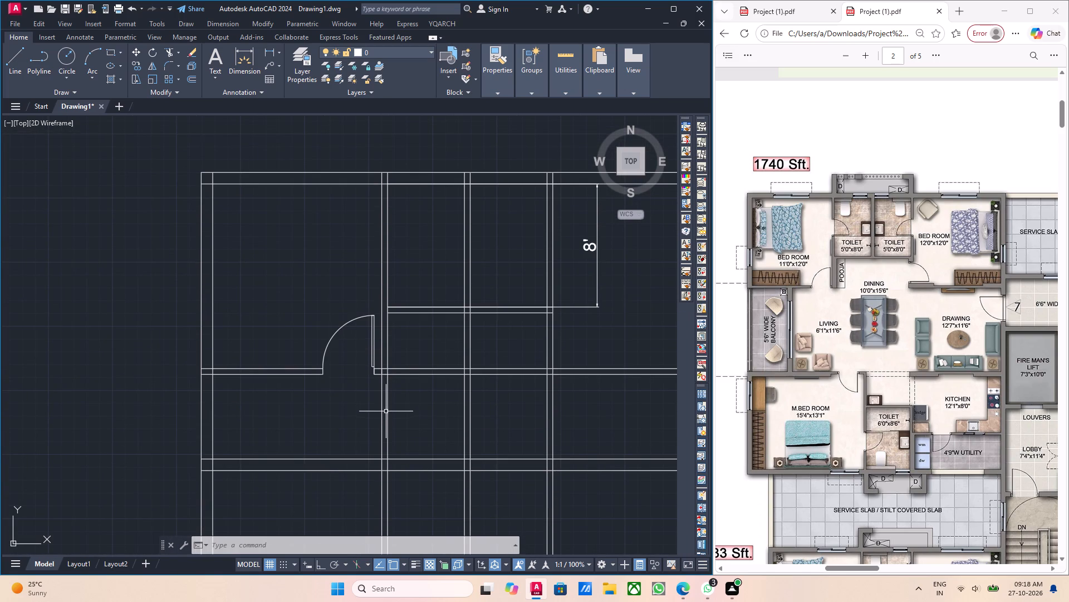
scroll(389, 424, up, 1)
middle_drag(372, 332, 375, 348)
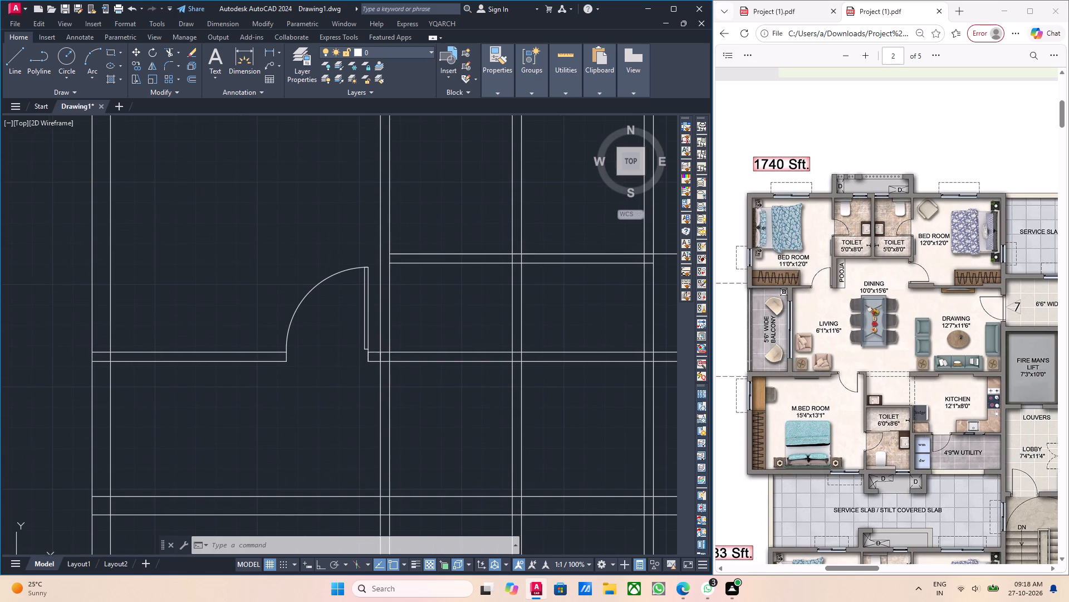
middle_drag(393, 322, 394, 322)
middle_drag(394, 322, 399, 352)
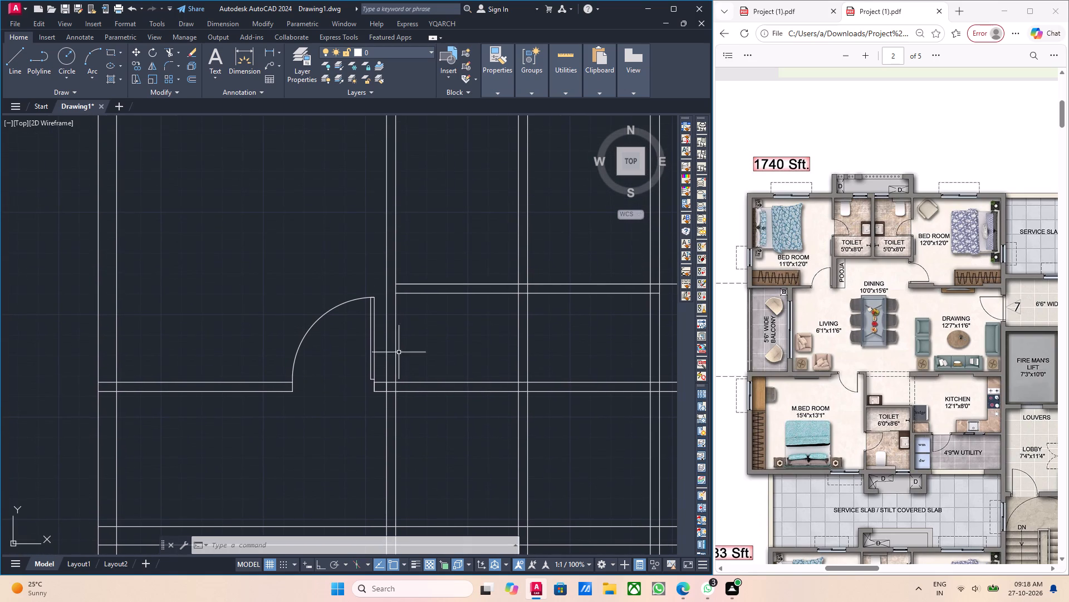
Stretch the upper line of the toilets' lower wall across to the bedroom-side face of the first toilet's side wall.
scroll(408, 273, up, 3)
middle_drag(400, 305, 411, 330)
click(410, 329)
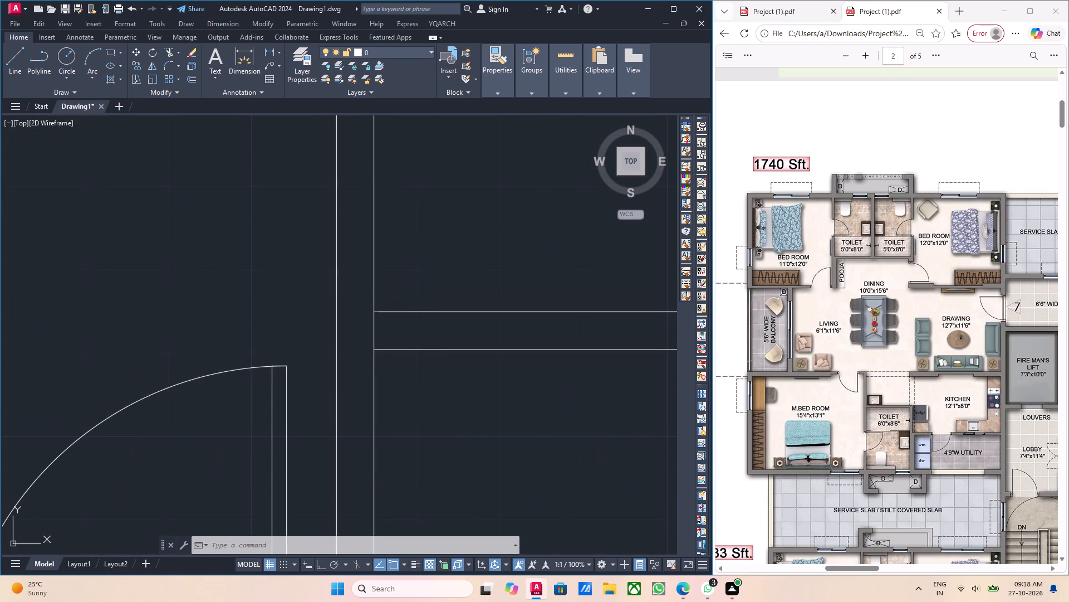
click(393, 311)
click(374, 311)
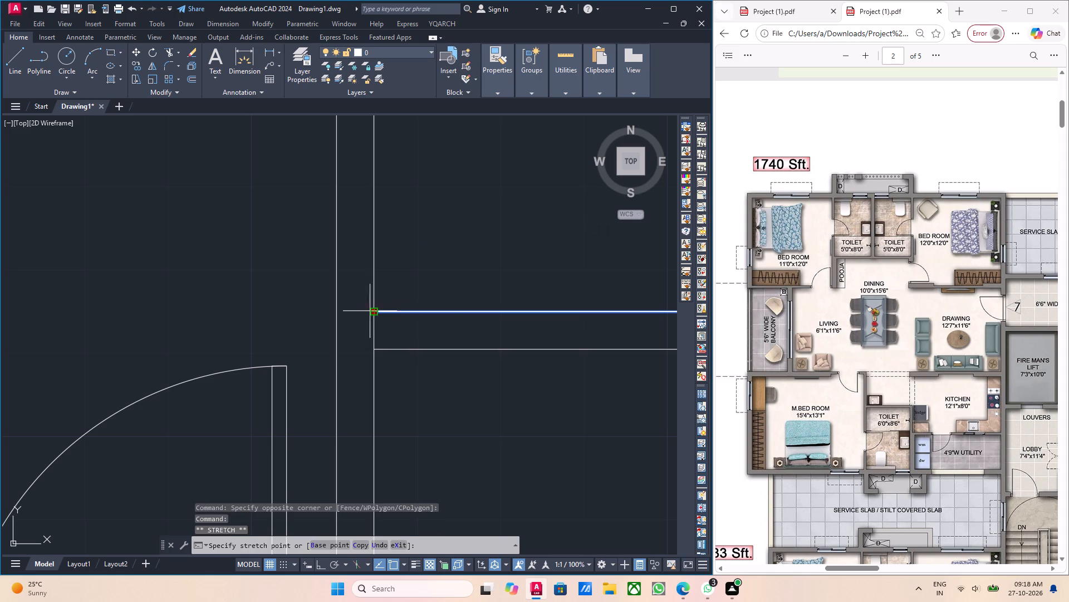
click(333, 313)
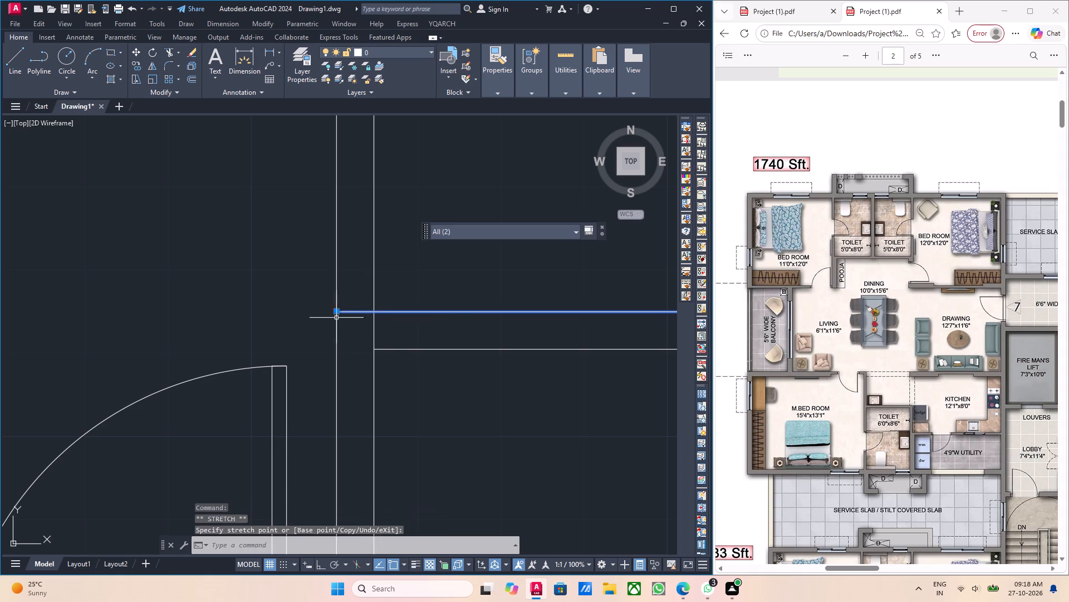
key(Escape)
Offset the toilet-side line of the wall between the first bedroom and first toilet 4.5" toward the toilet.
scroll(384, 367, down, 2)
middle_drag(410, 371, 361, 327)
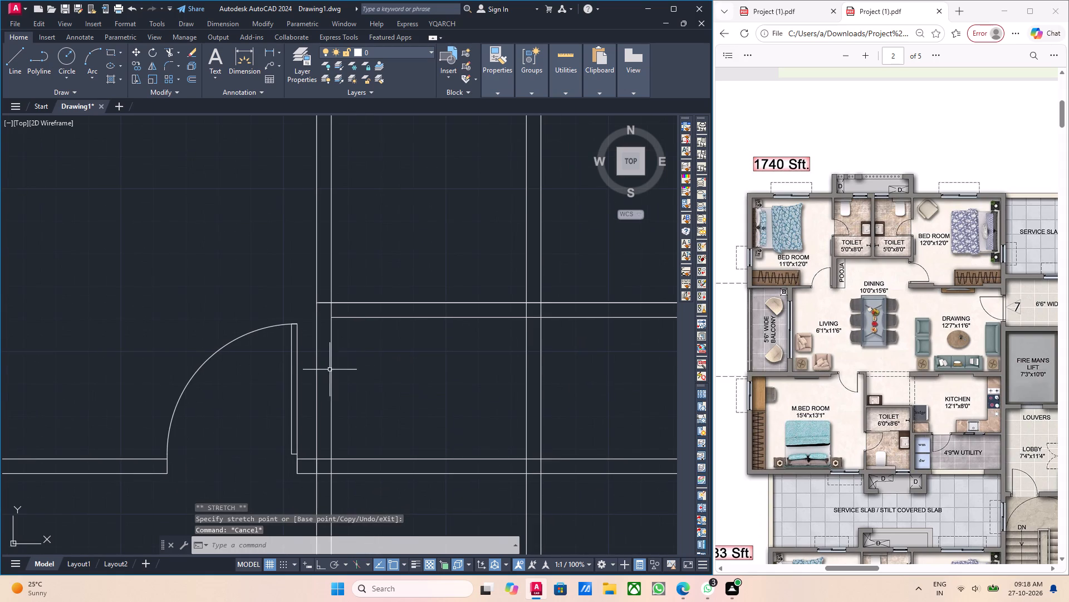
middle_click(353, 383)
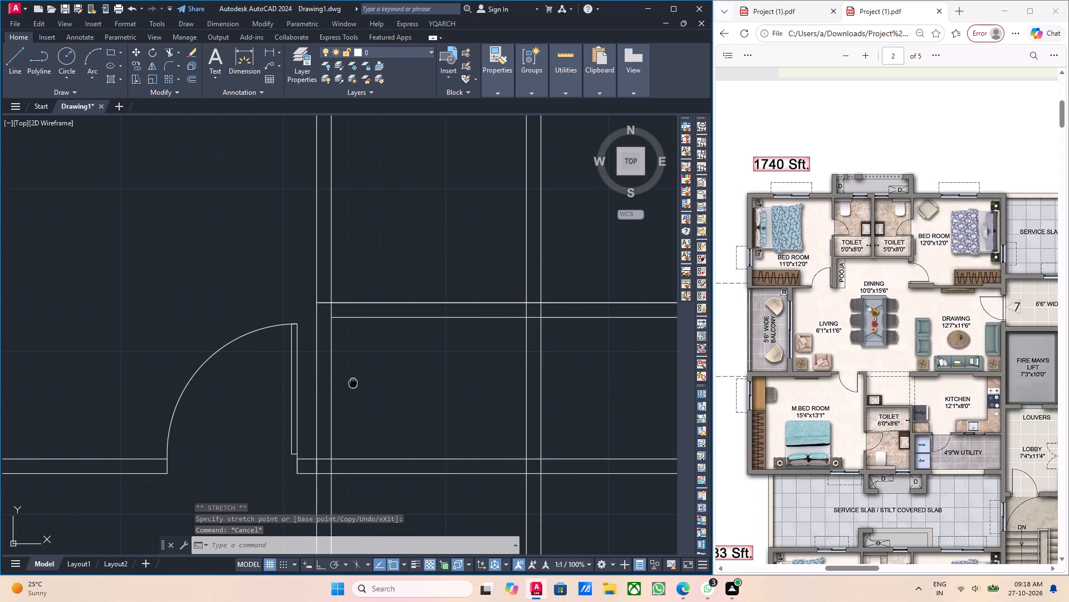
scroll(328, 389, up, 2)
drag(350, 394, 345, 396)
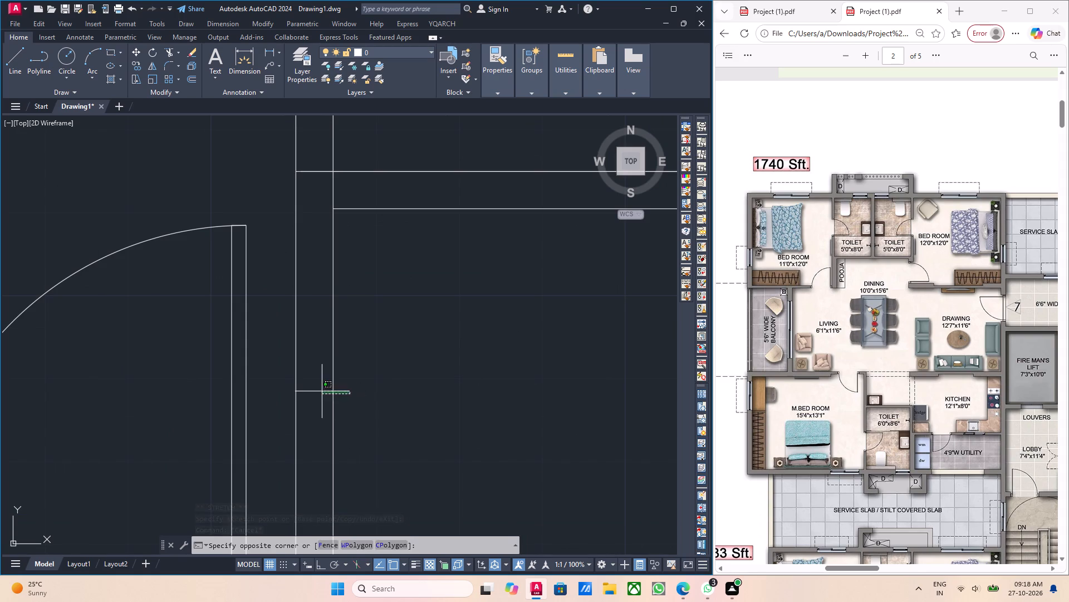
click(322, 391)
middle_drag(408, 411, 400, 412)
key(o)
key(Return)
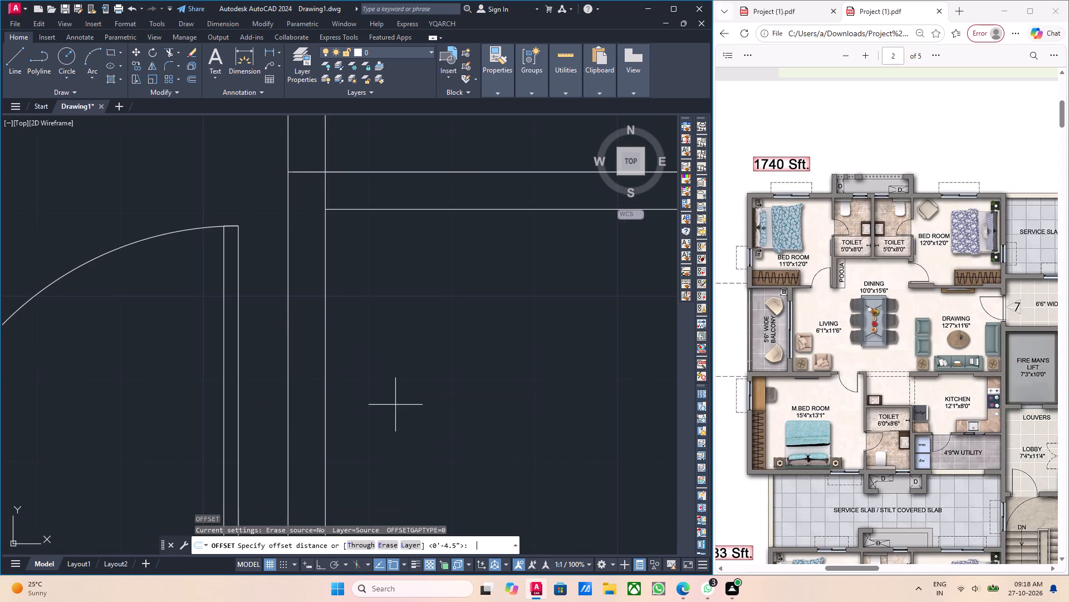
click(323, 206)
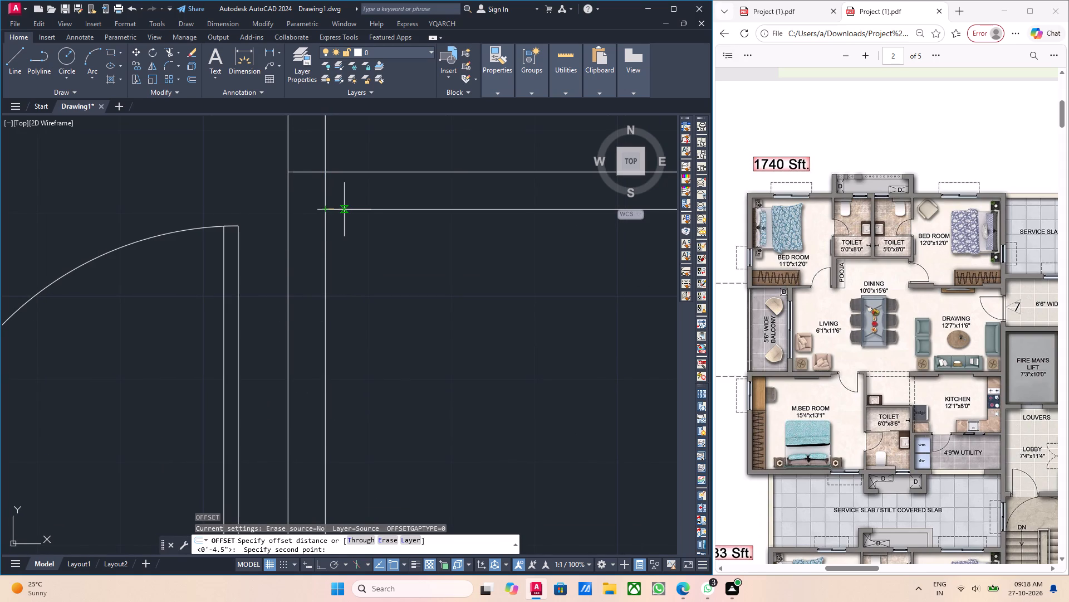
text(4.5)
key(Return)
click(366, 292)
scroll(379, 336, down, 1)
key(grave)
key(Escape)
key(Escape)
middle_click(376, 366)
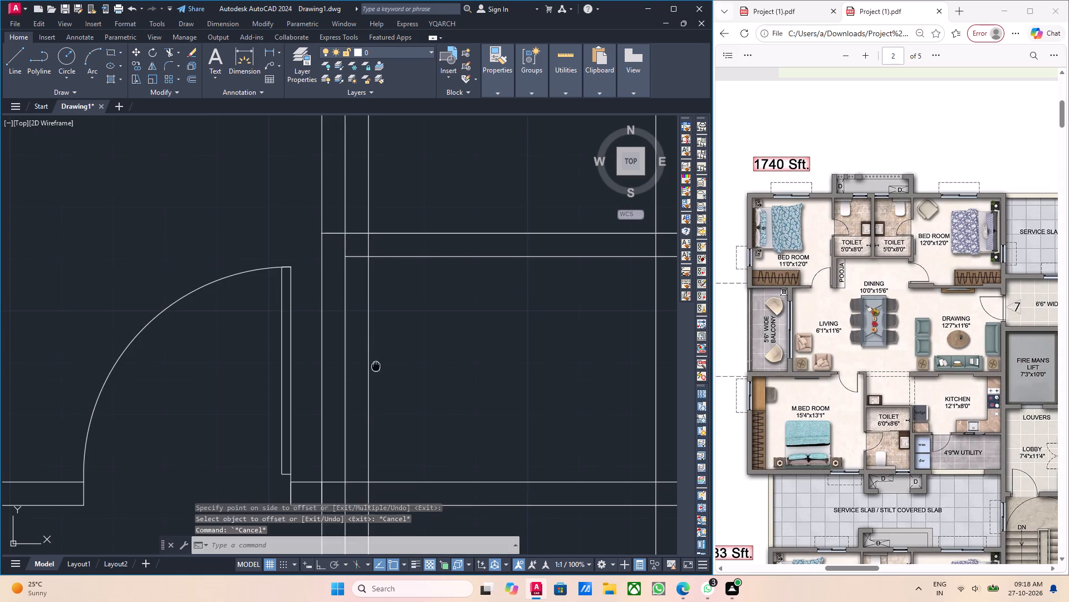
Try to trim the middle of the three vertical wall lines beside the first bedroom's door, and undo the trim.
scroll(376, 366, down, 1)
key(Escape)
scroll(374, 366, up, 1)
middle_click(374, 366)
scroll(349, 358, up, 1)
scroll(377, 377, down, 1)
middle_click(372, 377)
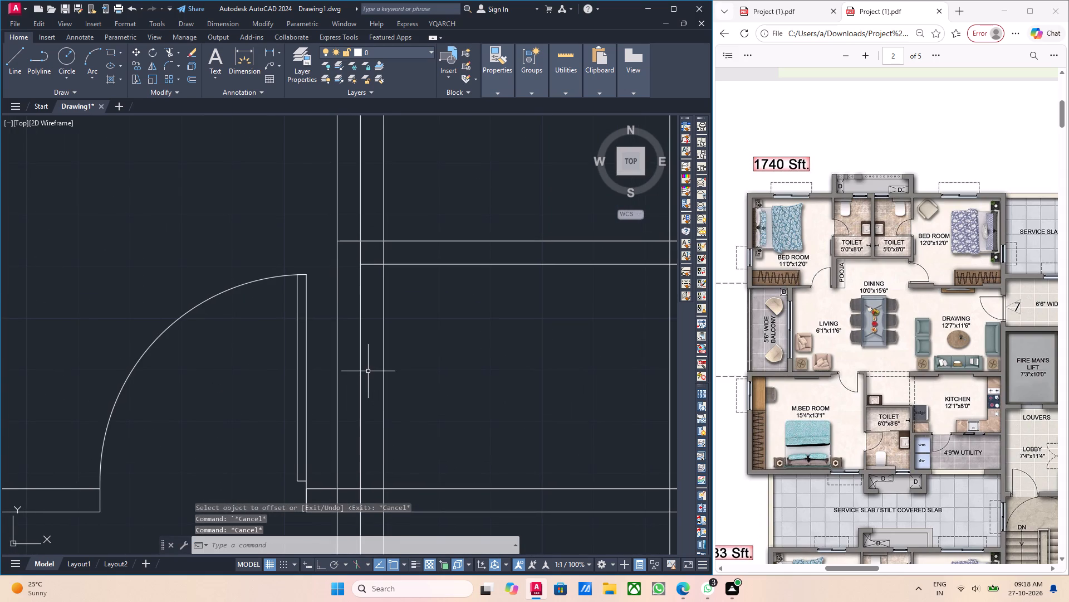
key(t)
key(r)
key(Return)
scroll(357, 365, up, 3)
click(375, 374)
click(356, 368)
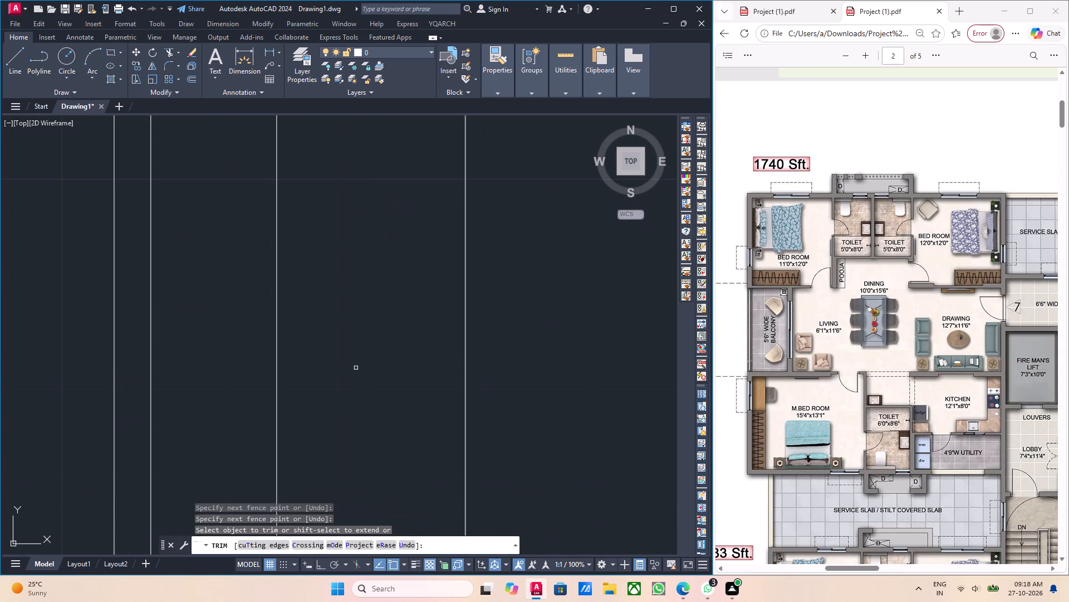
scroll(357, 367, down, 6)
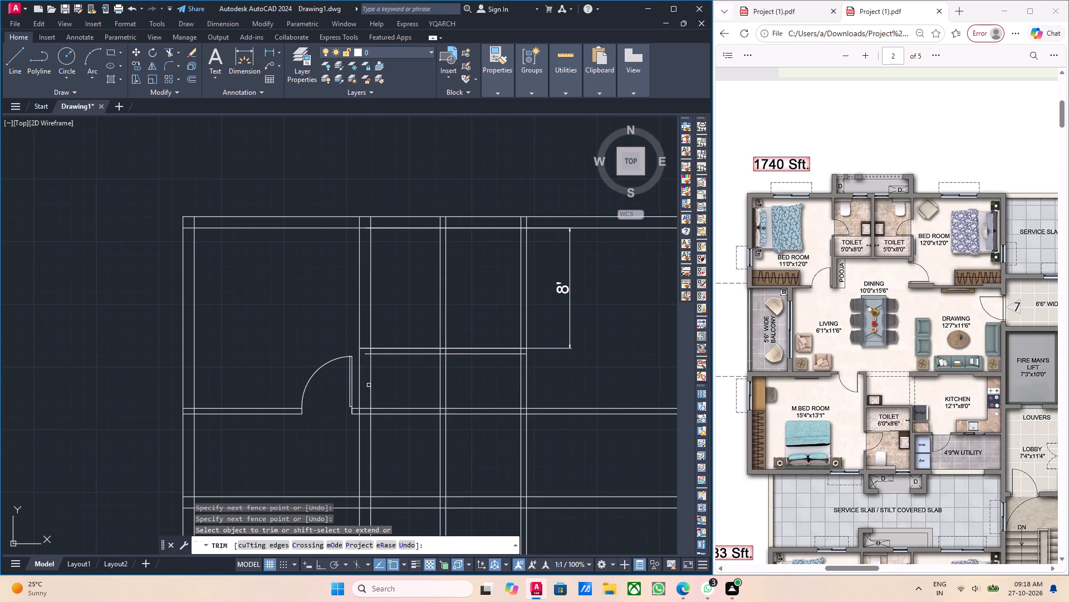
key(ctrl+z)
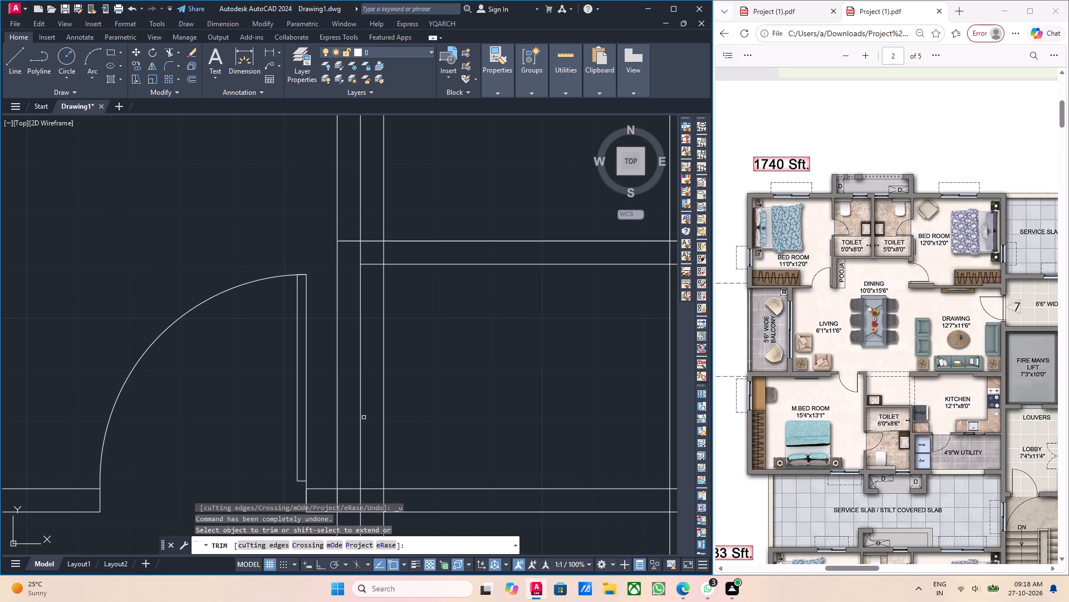
Trim the middle wall line between the toilets' and bedroom's lower walls, and the offset line below the bedroom's lower wall.
click(360, 411)
scroll(362, 395, down, 1)
middle_click(355, 361)
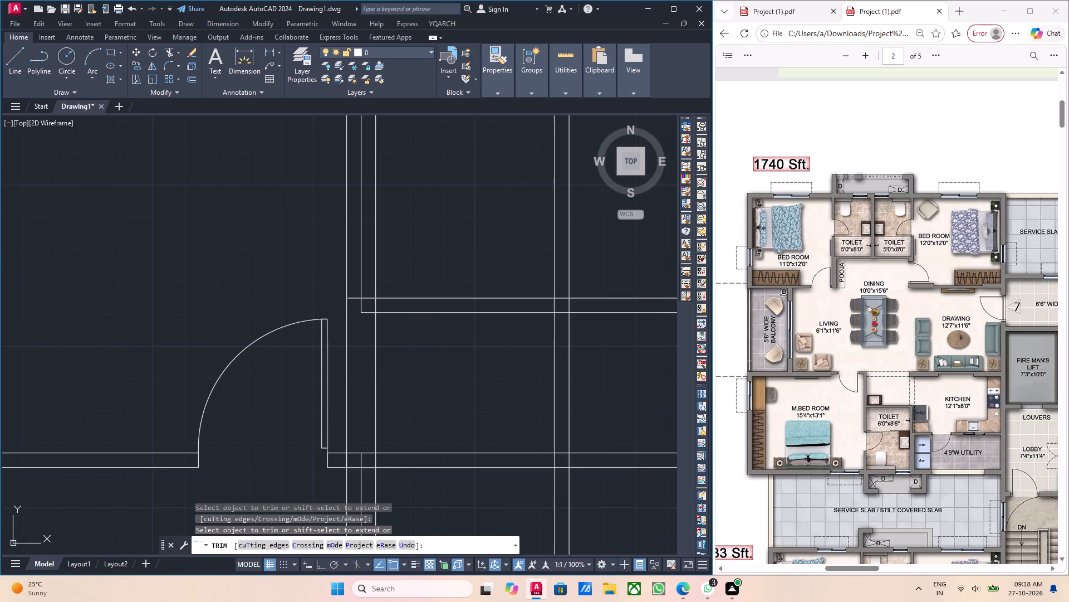
middle_drag(366, 397, 367, 357)
middle_drag(355, 406, 359, 395)
scroll(362, 407, up, 1)
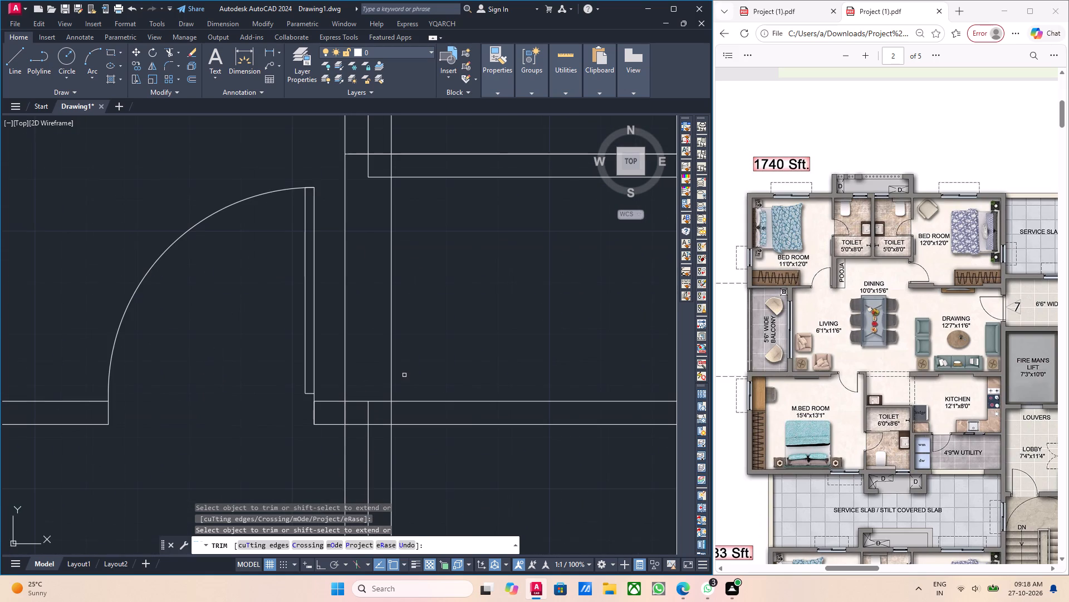
middle_drag(412, 358, 390, 292)
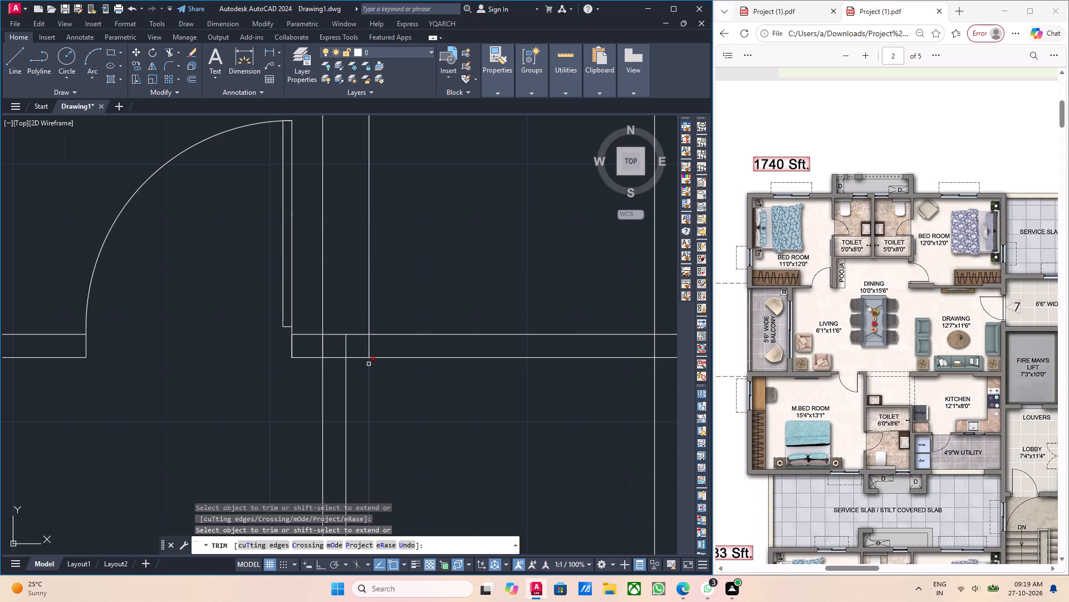
click(369, 364)
scroll(402, 391, down, 6)
key(Escape)
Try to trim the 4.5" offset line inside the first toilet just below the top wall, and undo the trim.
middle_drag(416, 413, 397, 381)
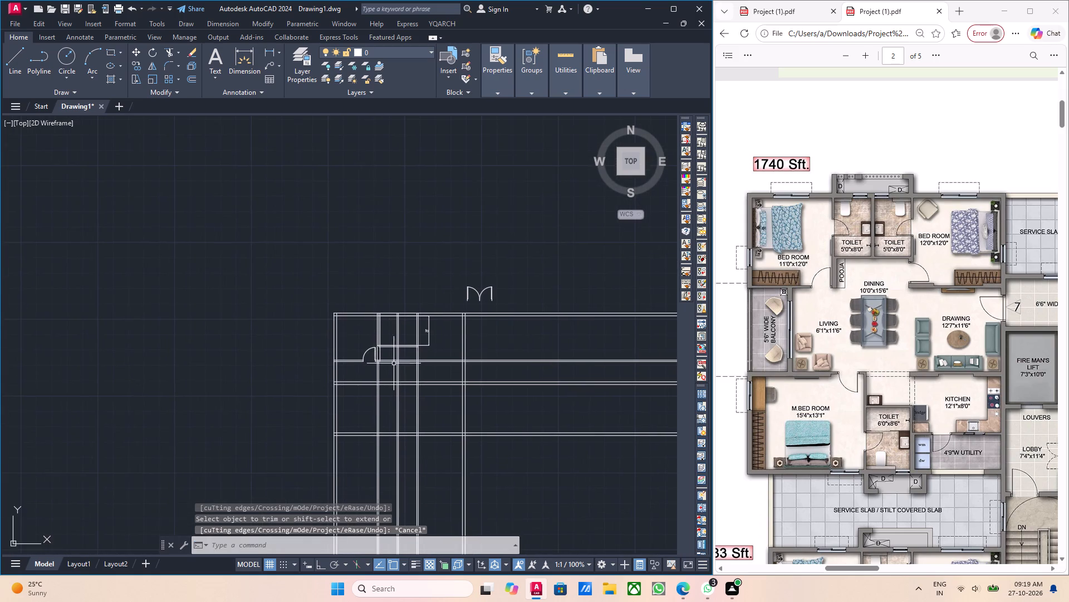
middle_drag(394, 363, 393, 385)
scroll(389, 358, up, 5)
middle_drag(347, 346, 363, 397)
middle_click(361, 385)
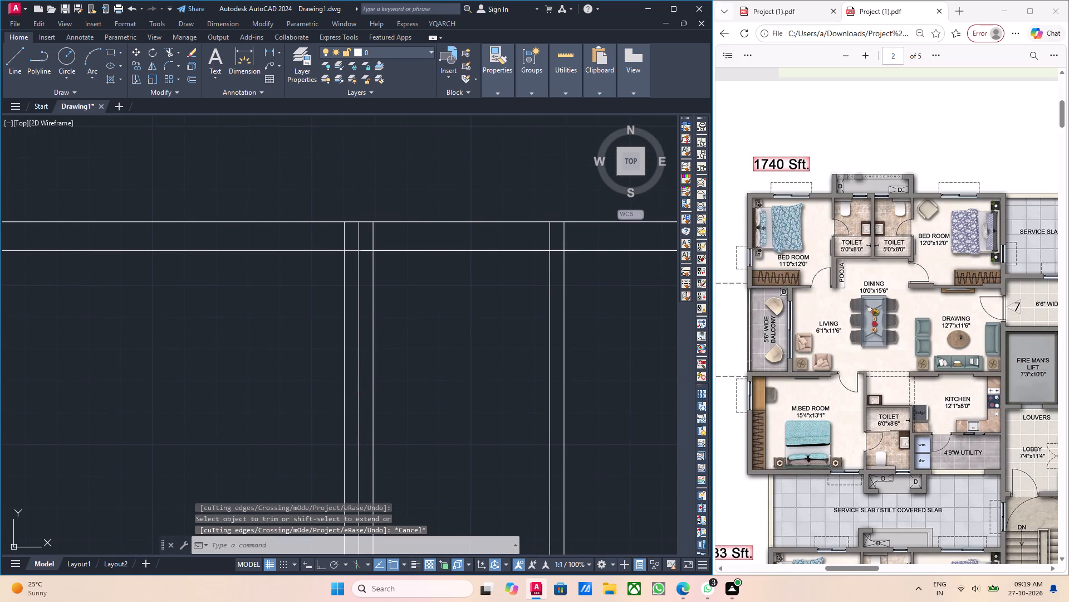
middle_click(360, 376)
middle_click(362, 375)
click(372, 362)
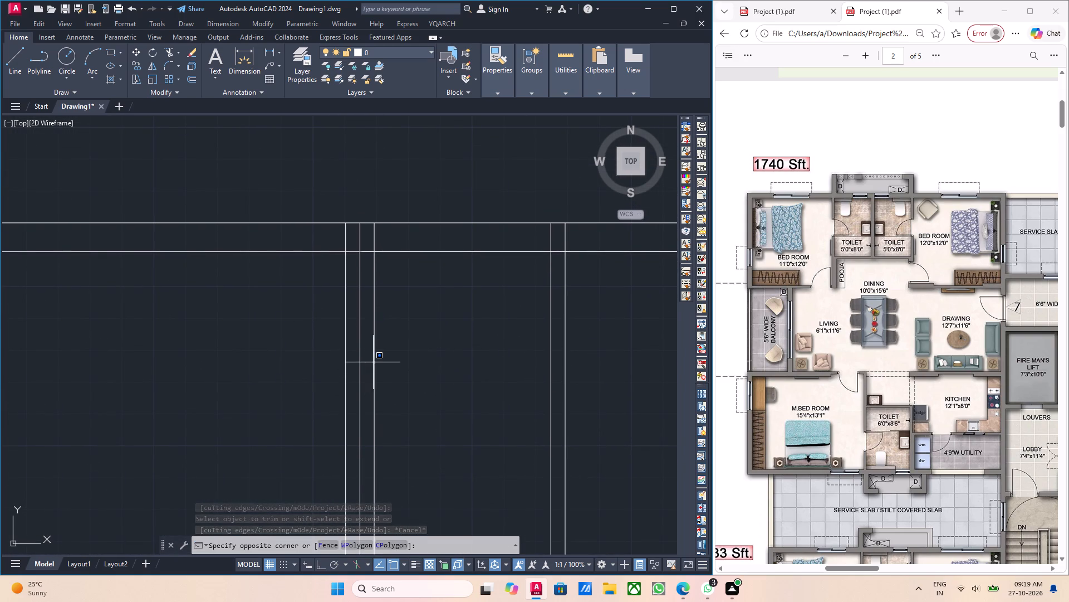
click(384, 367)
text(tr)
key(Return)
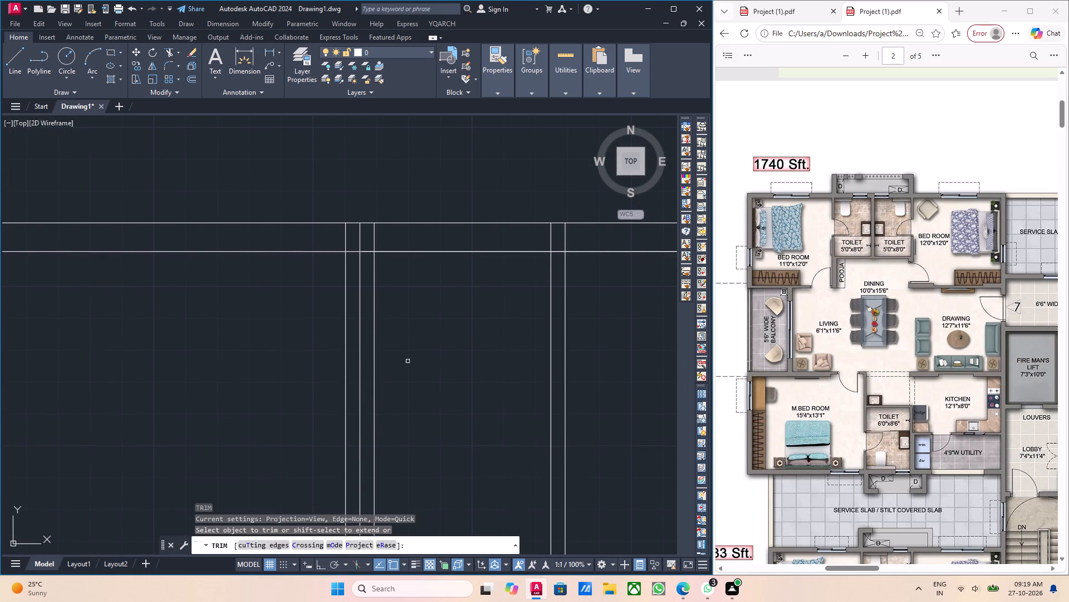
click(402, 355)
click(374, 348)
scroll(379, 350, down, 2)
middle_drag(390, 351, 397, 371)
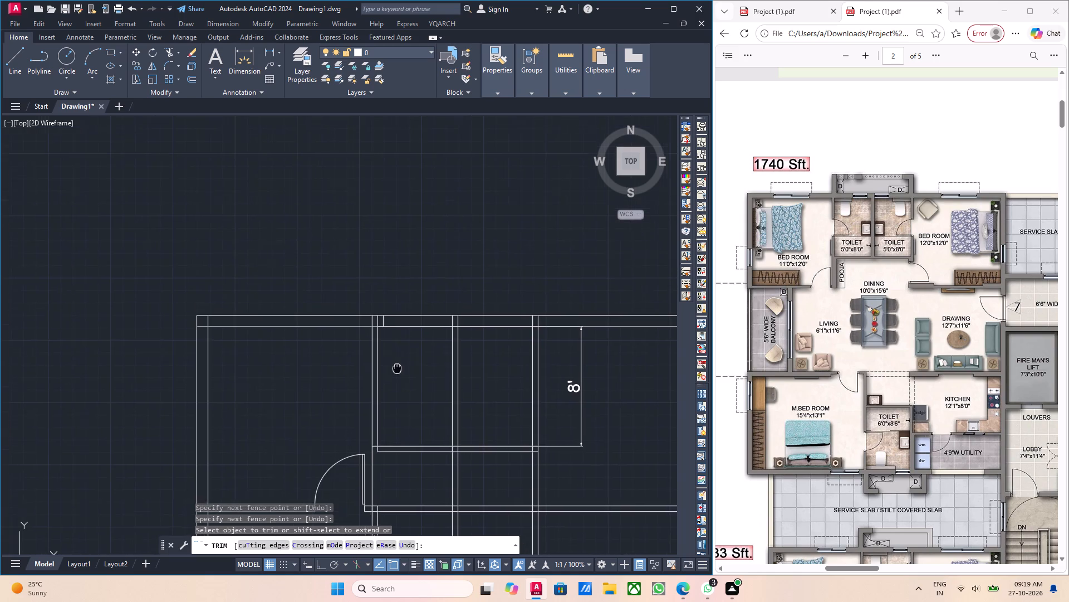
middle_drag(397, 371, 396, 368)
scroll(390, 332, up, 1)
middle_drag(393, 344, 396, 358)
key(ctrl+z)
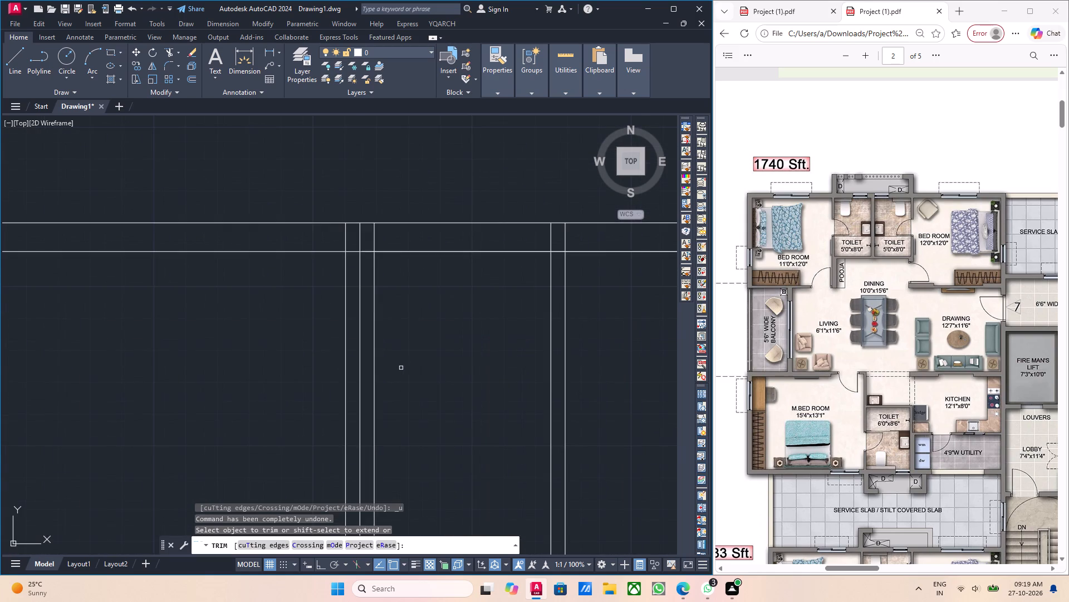
Trim away the 4.5" offset line inside the first toilet, including its short piece within the top wall.
scroll(401, 386, down, 3)
middle_drag(401, 416, 394, 390)
scroll(387, 387, up, 3)
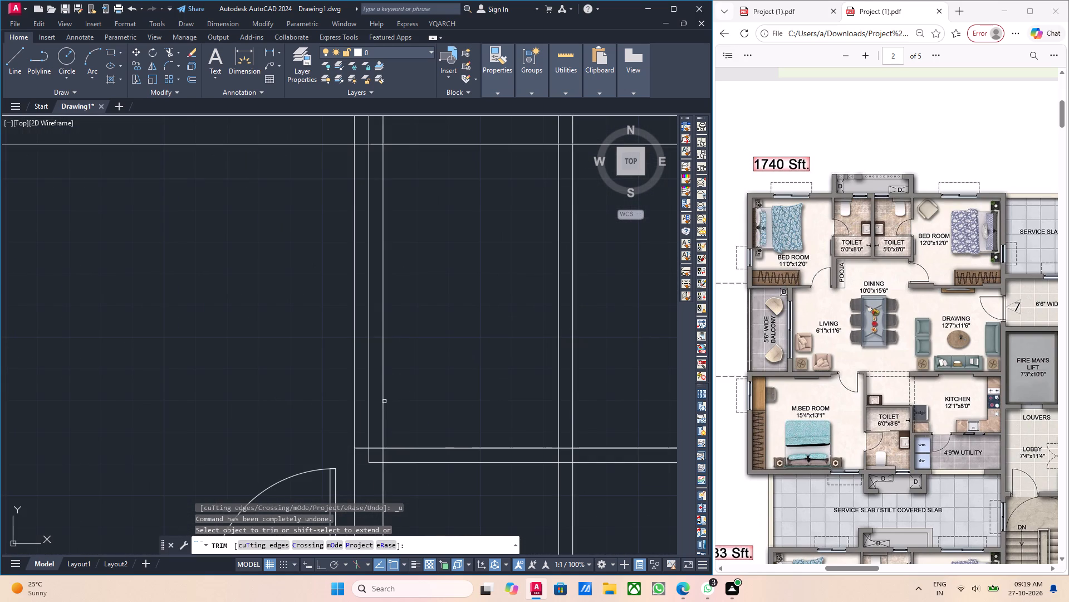
click(384, 397)
middle_drag(400, 314, 400, 394)
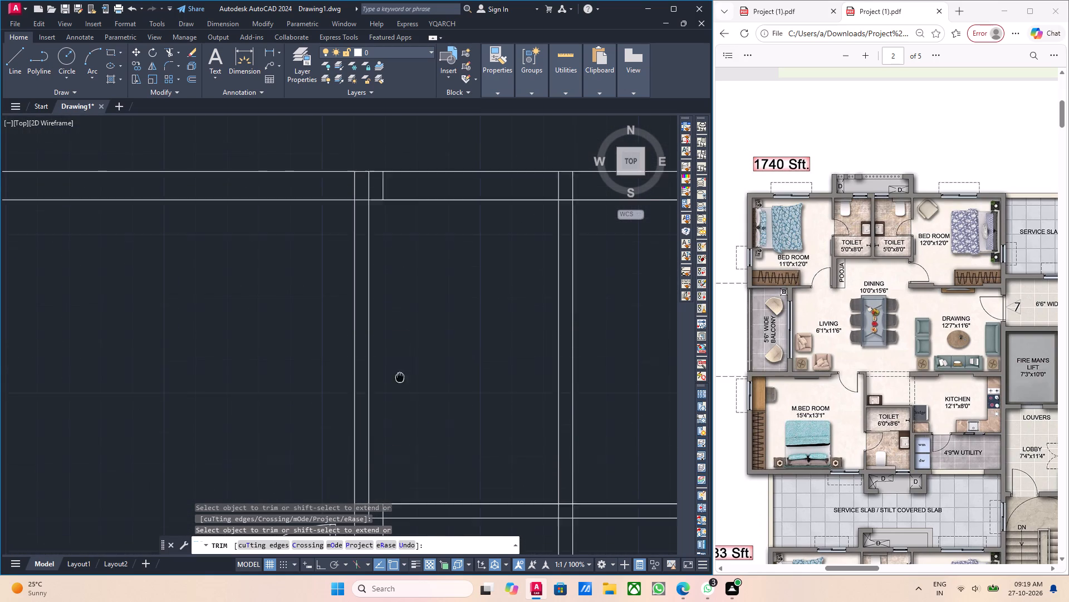
middle_drag(400, 394, 405, 378)
middle_drag(412, 274, 406, 308)
click(383, 230)
scroll(401, 266, down, 2)
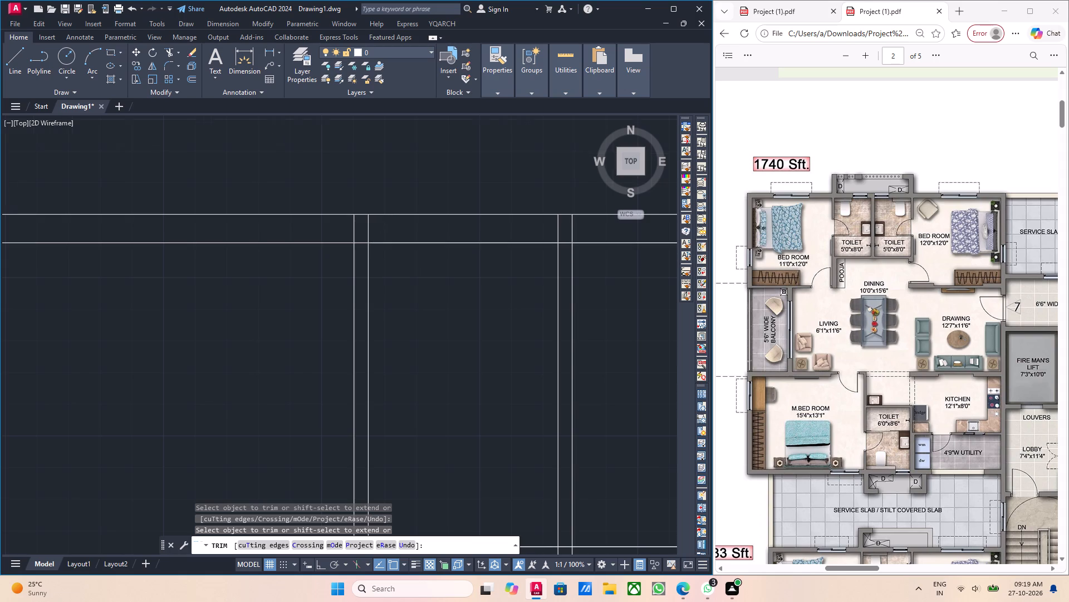
Trim the overlapping line ends where the toilets' lower wall meets the vertical wall beside the first bedroom's door.
scroll(401, 266, down, 2)
middle_drag(403, 314, 411, 277)
scroll(407, 283, up, 6)
scroll(410, 265, down, 2)
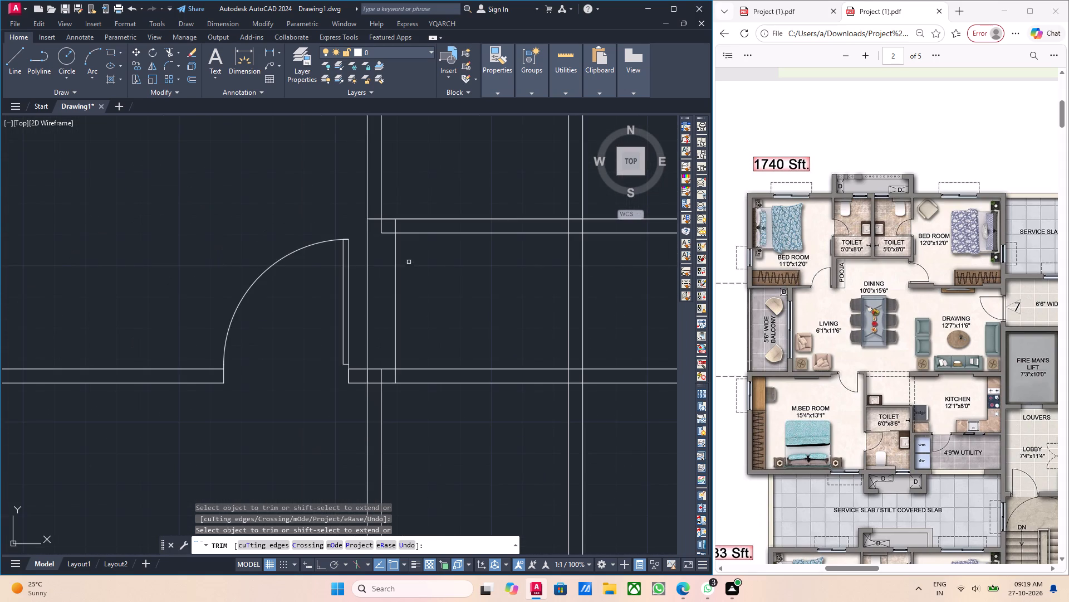
scroll(391, 227, up, 2)
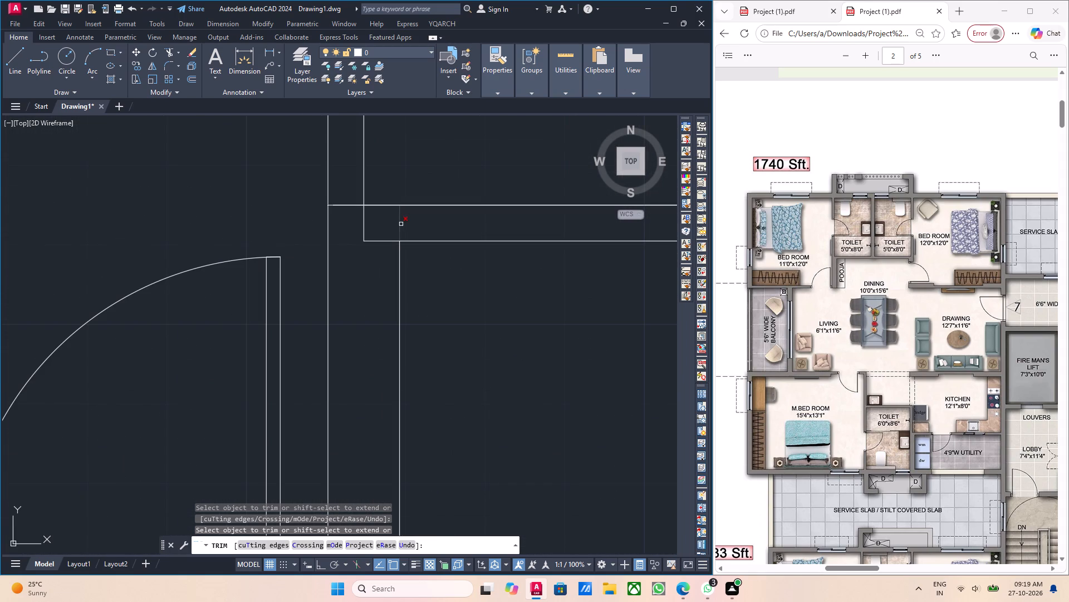
click(401, 224)
click(388, 241)
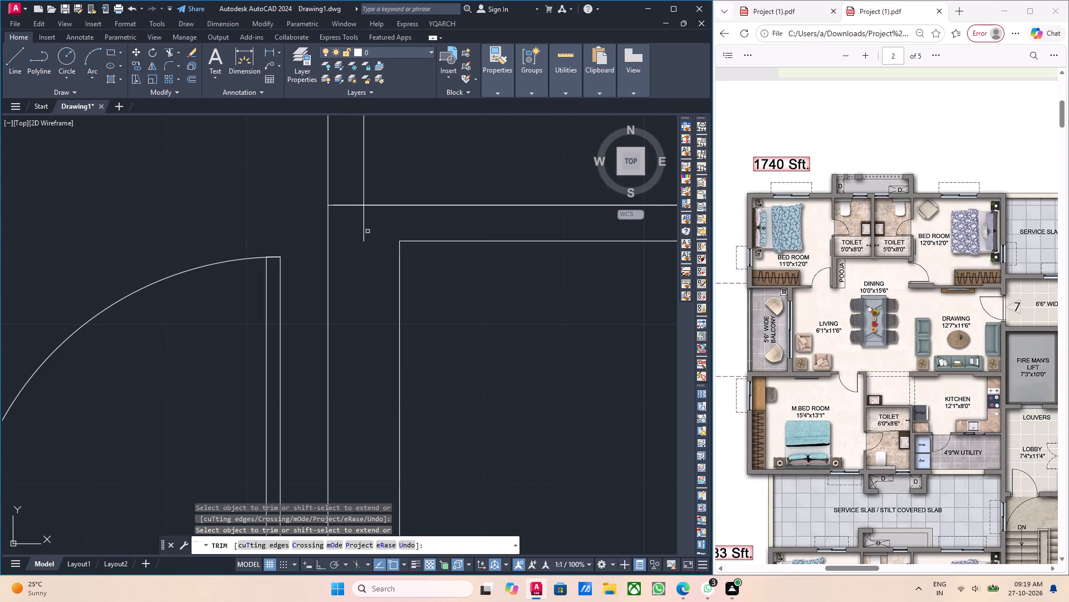
click(365, 231)
scroll(364, 232, down, 1)
Trim the leftover end of the toilets' lower wall's upper line that crosses the vertical wall beside the first bedroom.
click(355, 215)
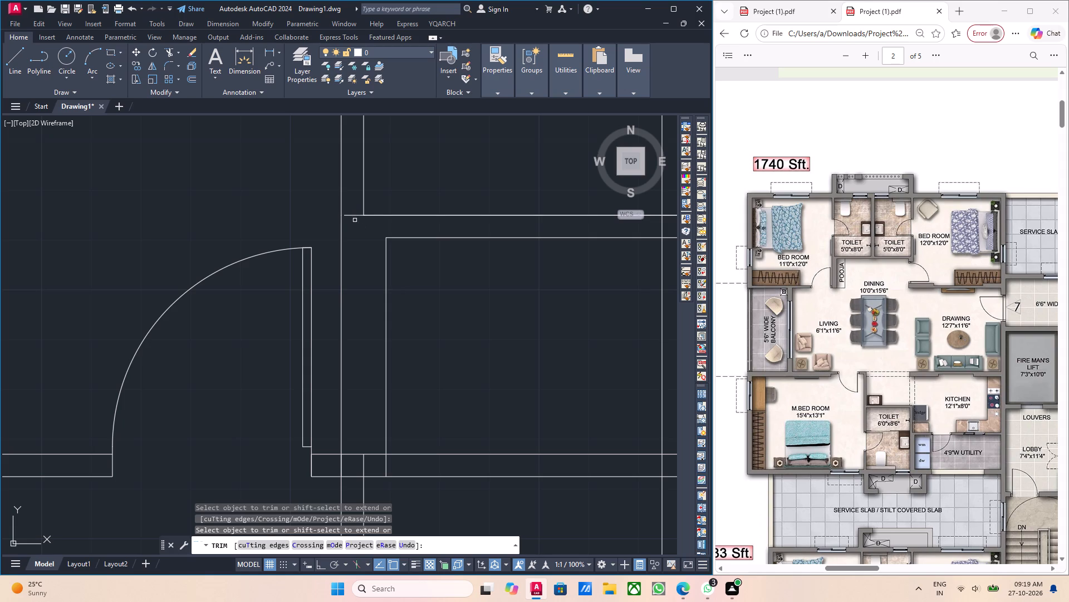
click(357, 217)
click(355, 212)
click(354, 212)
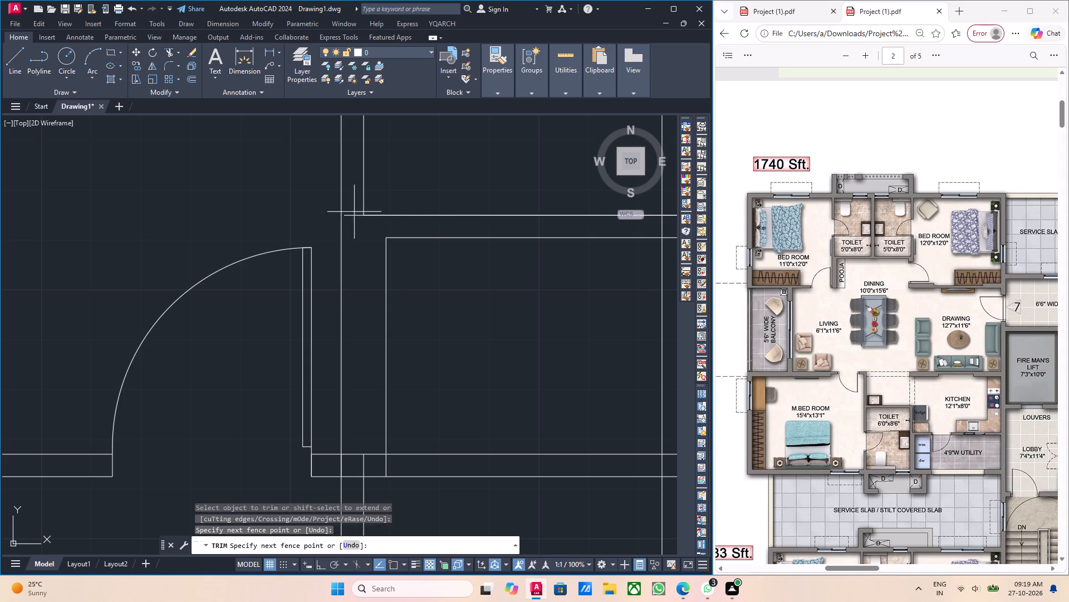
click(354, 217)
drag(355, 226, 355, 207)
scroll(352, 213, up, 3)
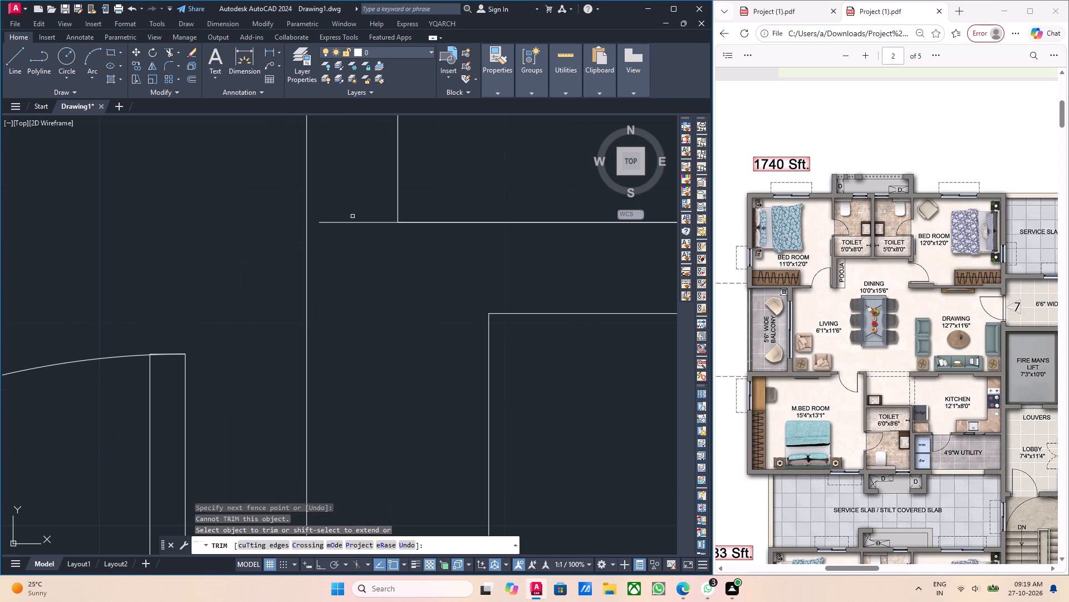
key(Escape)
key(grave)
click(355, 226)
click(354, 214)
key(Escape)
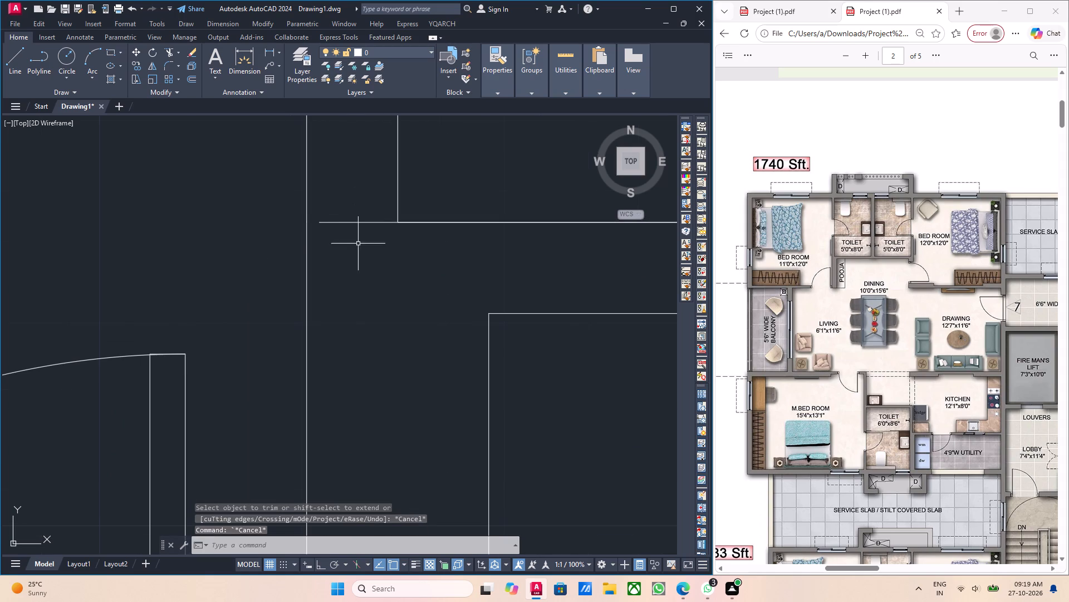
key(t)
key(r)
key(Return)
click(359, 260)
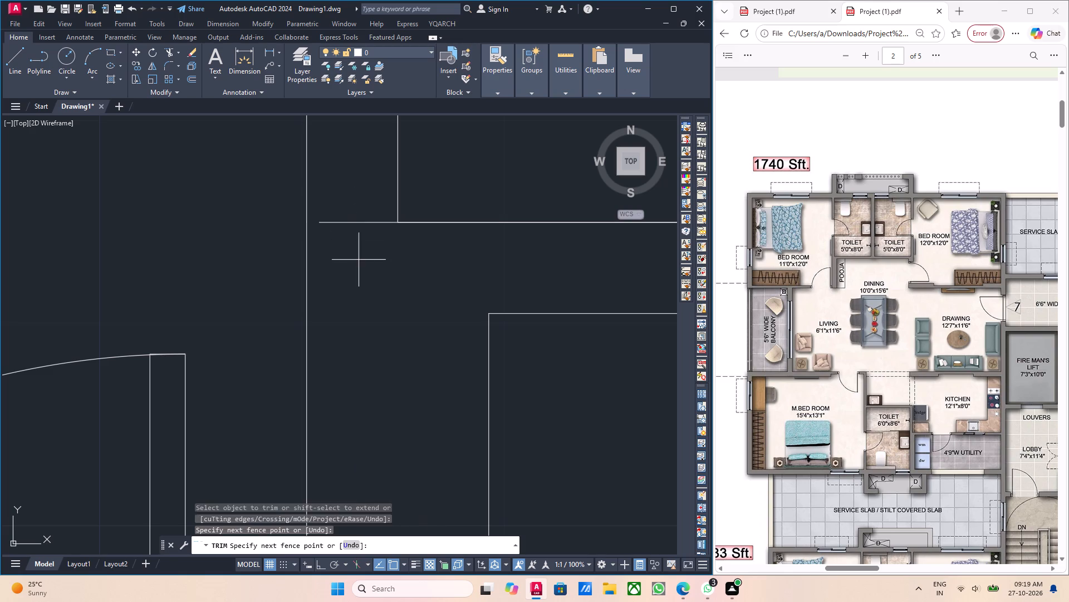
click(341, 217)
click(338, 223)
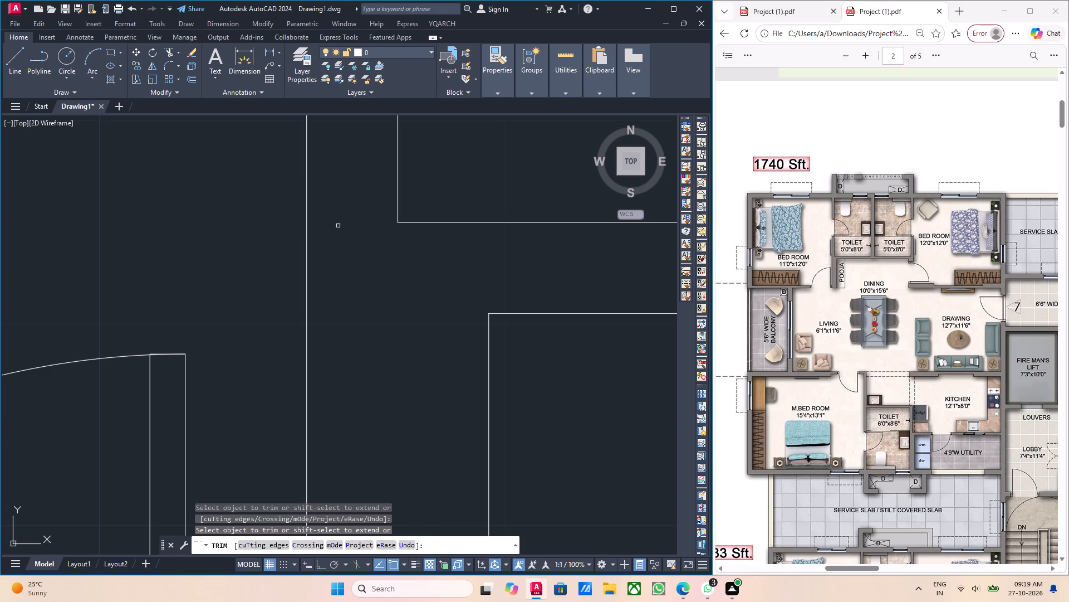
Trim the middle and bedroom-side vertical lines where they cross the first bedroom's lower wall beside the door.
scroll(360, 243, down, 5)
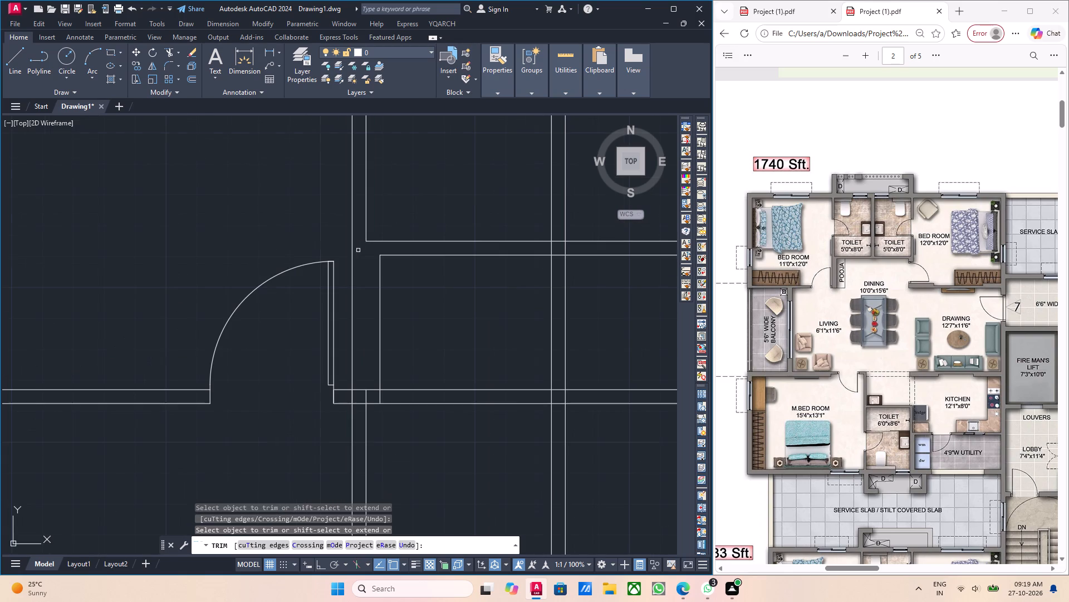
scroll(358, 251, down, 1)
scroll(366, 309, up, 6)
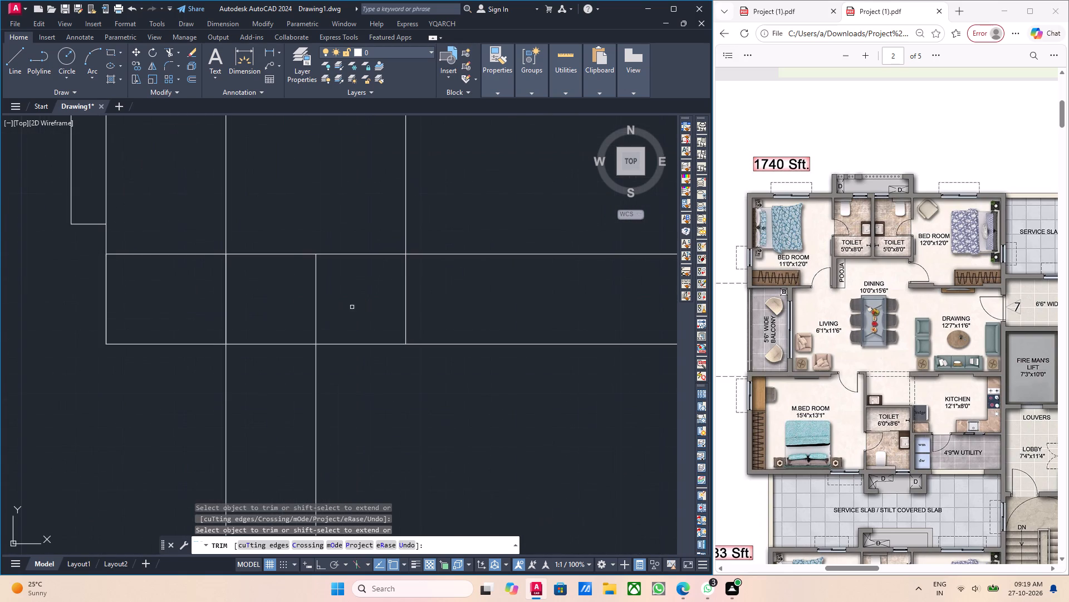
click(348, 309)
click(287, 314)
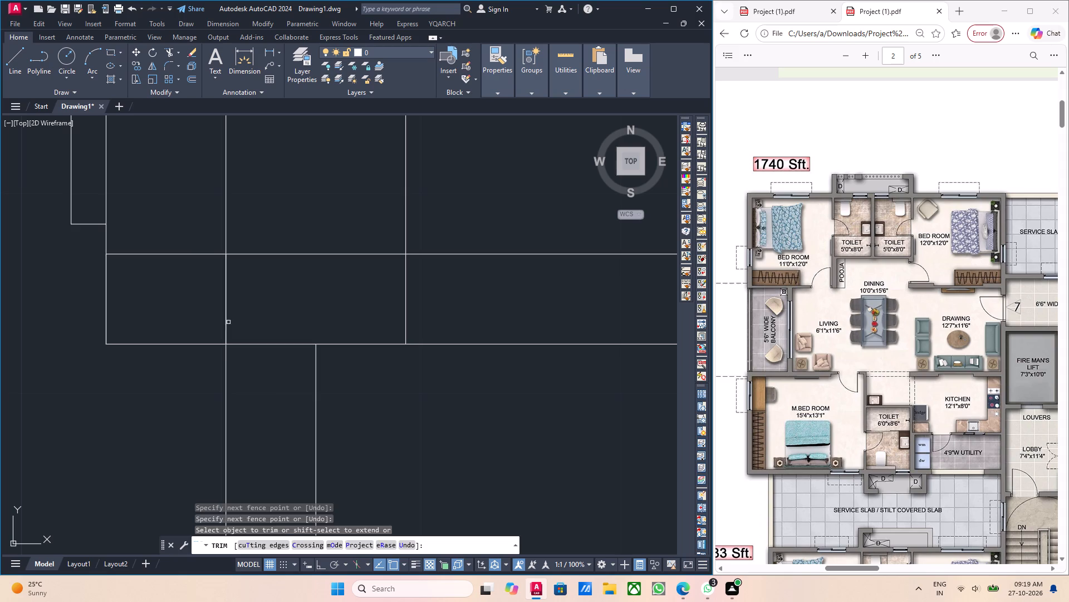
click(228, 322)
click(214, 322)
scroll(239, 312, down, 2)
key(Escape)
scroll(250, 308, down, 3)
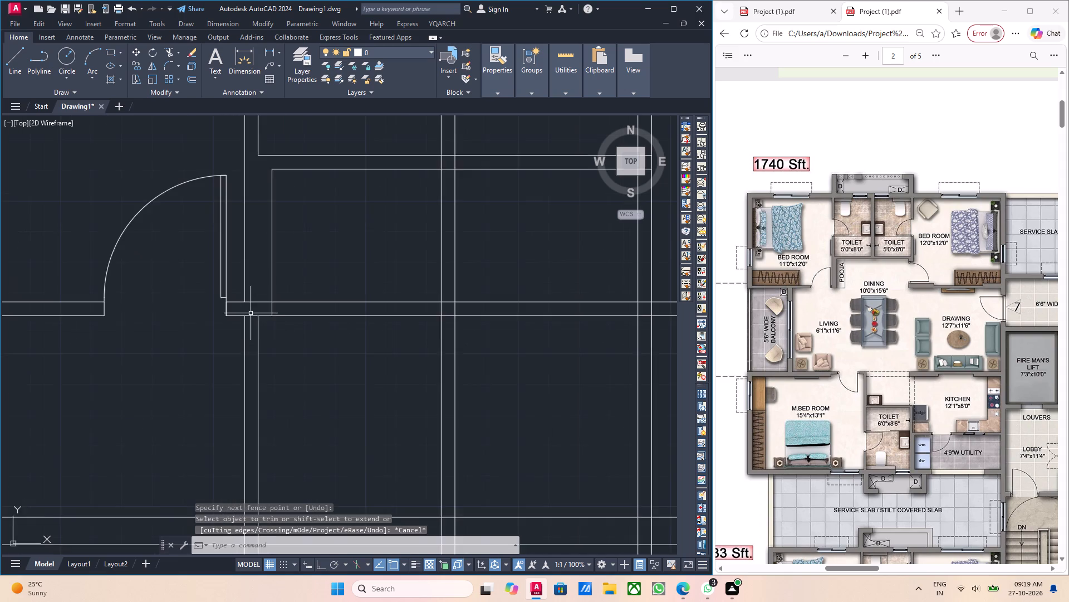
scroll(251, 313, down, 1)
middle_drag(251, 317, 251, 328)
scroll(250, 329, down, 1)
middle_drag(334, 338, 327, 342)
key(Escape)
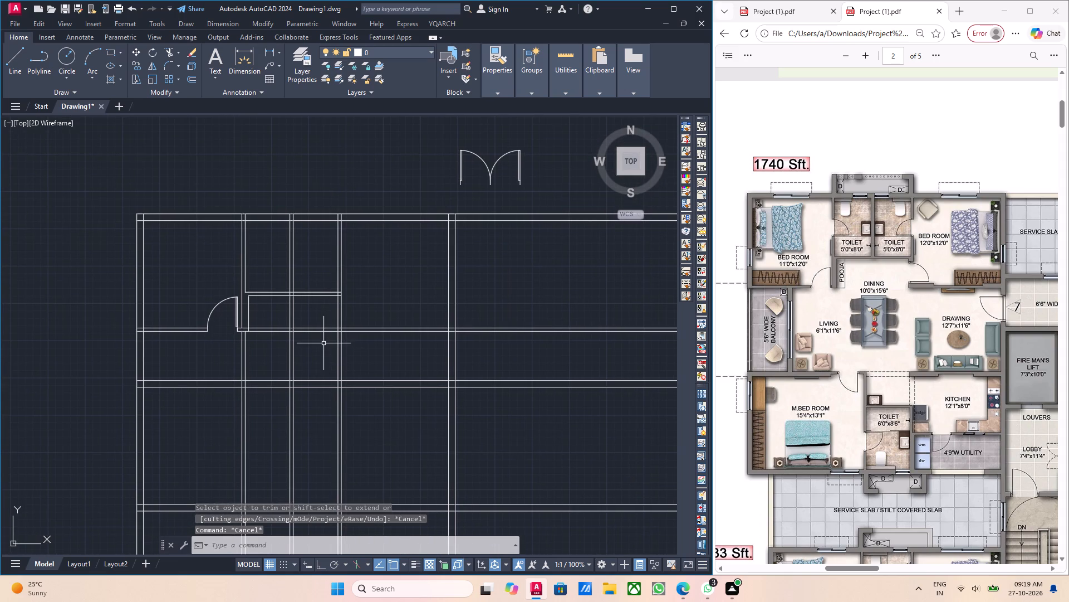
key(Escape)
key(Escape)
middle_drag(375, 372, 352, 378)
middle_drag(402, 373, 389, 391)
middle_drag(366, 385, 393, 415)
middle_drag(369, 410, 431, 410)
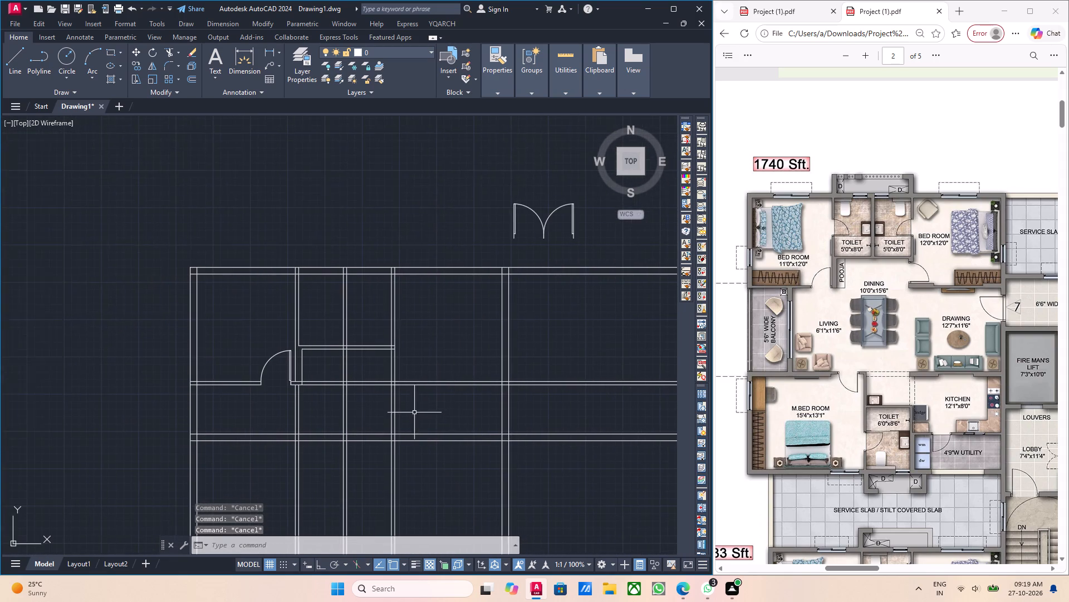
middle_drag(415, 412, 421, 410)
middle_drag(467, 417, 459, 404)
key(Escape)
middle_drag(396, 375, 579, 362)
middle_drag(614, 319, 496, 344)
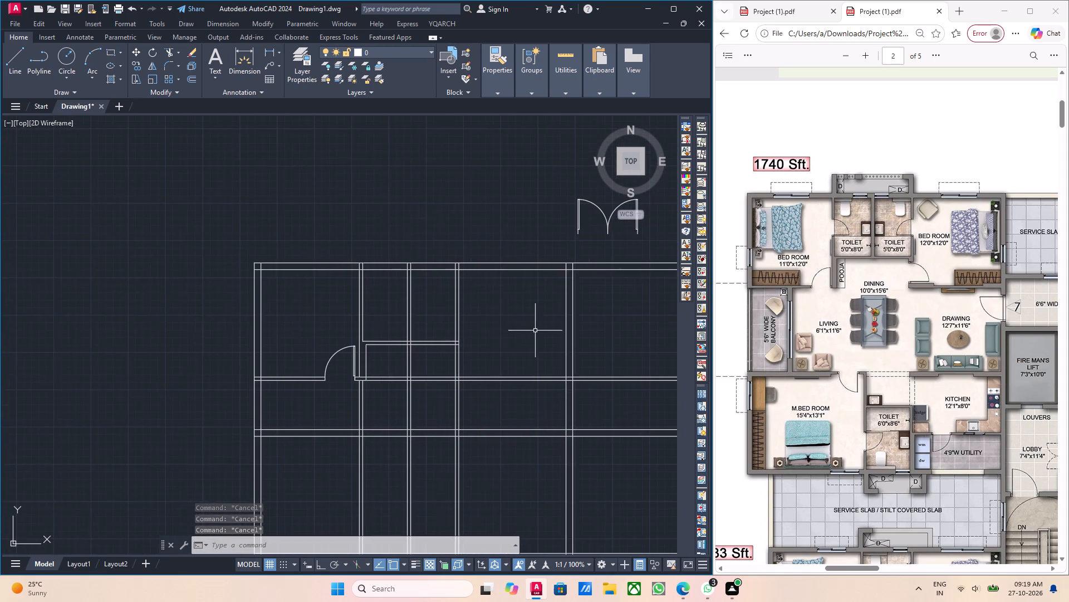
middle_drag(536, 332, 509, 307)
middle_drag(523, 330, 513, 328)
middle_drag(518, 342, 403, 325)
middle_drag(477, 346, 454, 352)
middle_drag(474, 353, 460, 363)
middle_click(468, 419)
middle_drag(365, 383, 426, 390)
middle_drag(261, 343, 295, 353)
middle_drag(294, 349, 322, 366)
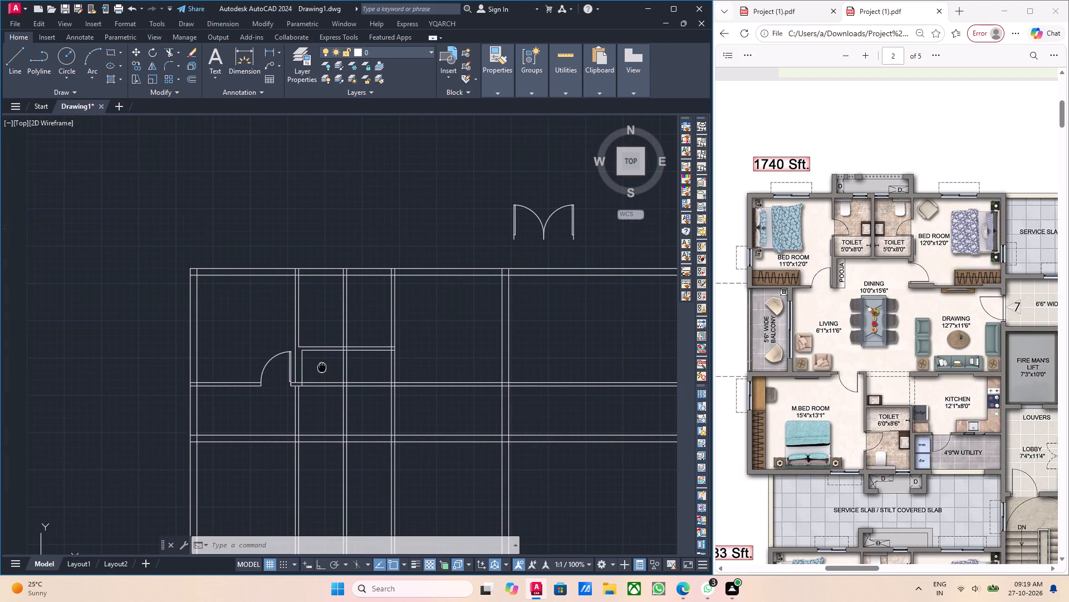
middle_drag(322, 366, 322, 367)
Offset the upper line of the toilets' lower wall 3' up into the toilets.
scroll(313, 362, up, 2)
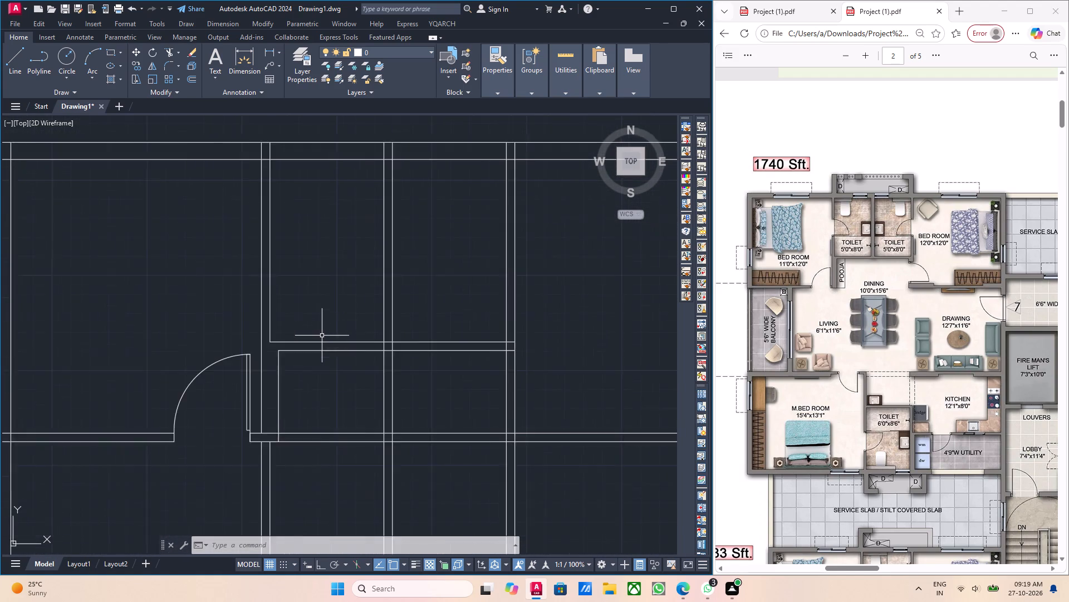
middle_drag(325, 338, 346, 363)
scroll(310, 383, up, 2)
middle_drag(315, 377, 316, 385)
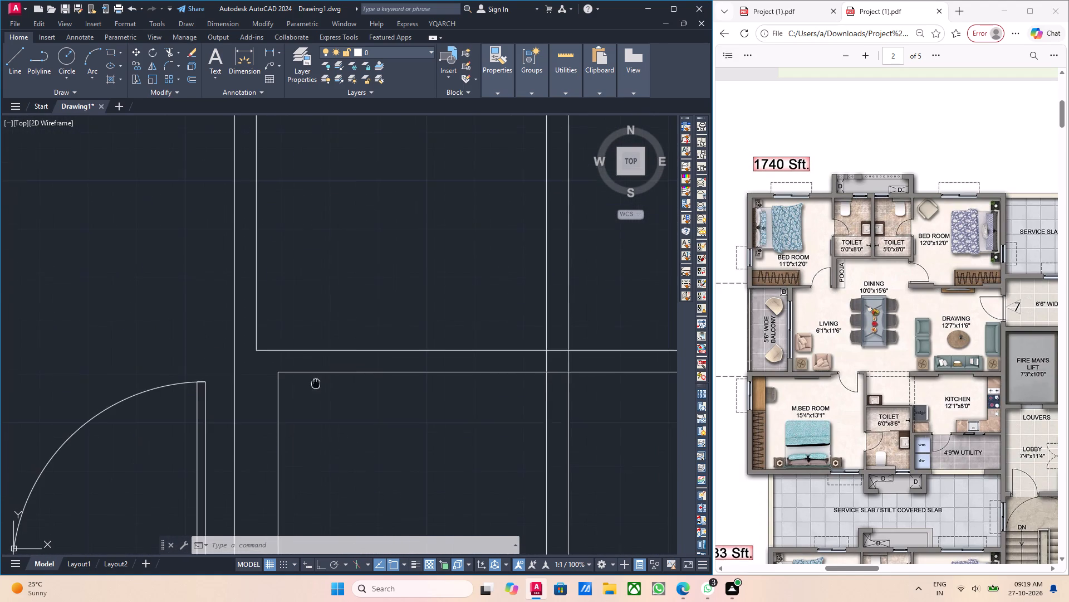
middle_drag(316, 385, 320, 403)
middle_drag(336, 394, 339, 403)
scroll(339, 403, down, 1)
middle_drag(289, 391, 298, 399)
scroll(365, 429, up, 2)
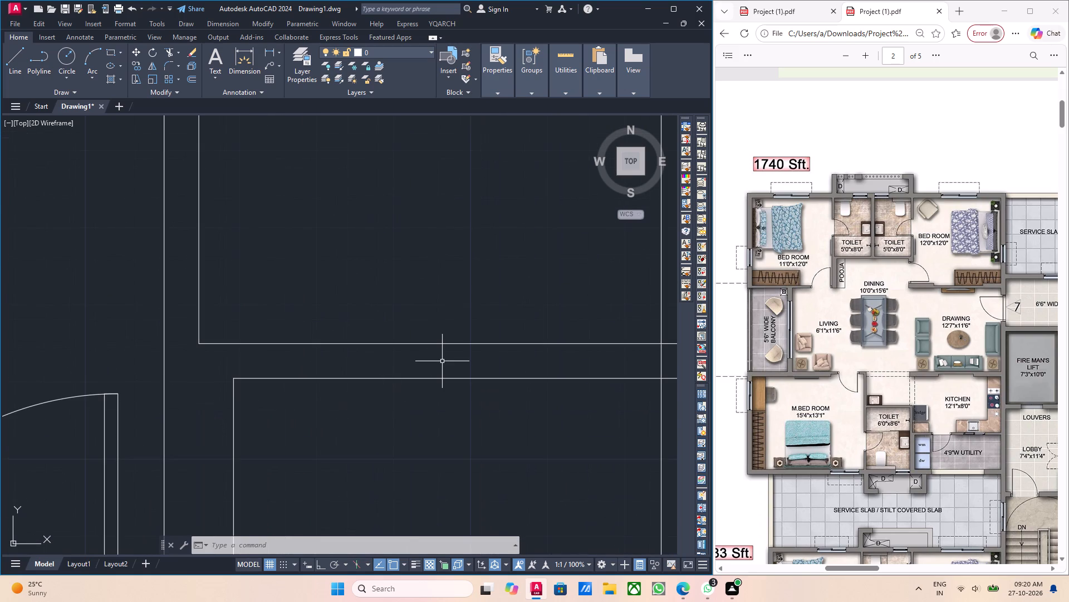
click(443, 361)
click(408, 328)
scroll(403, 334, down, 3)
middle_drag(453, 378, 431, 384)
key(o)
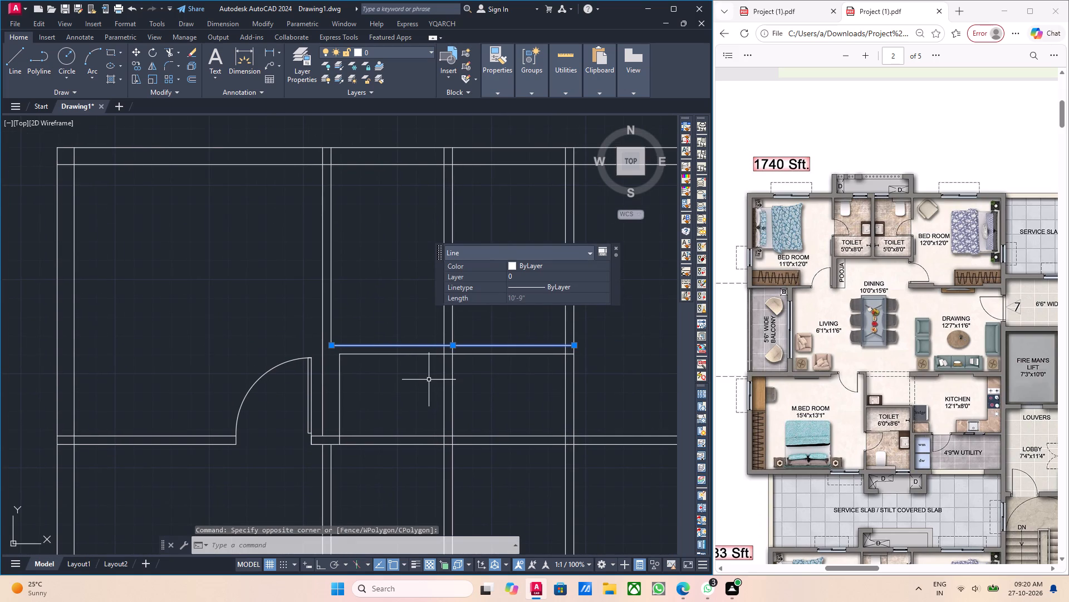
key(Return)
scroll(315, 334, up, 2)
click(355, 358)
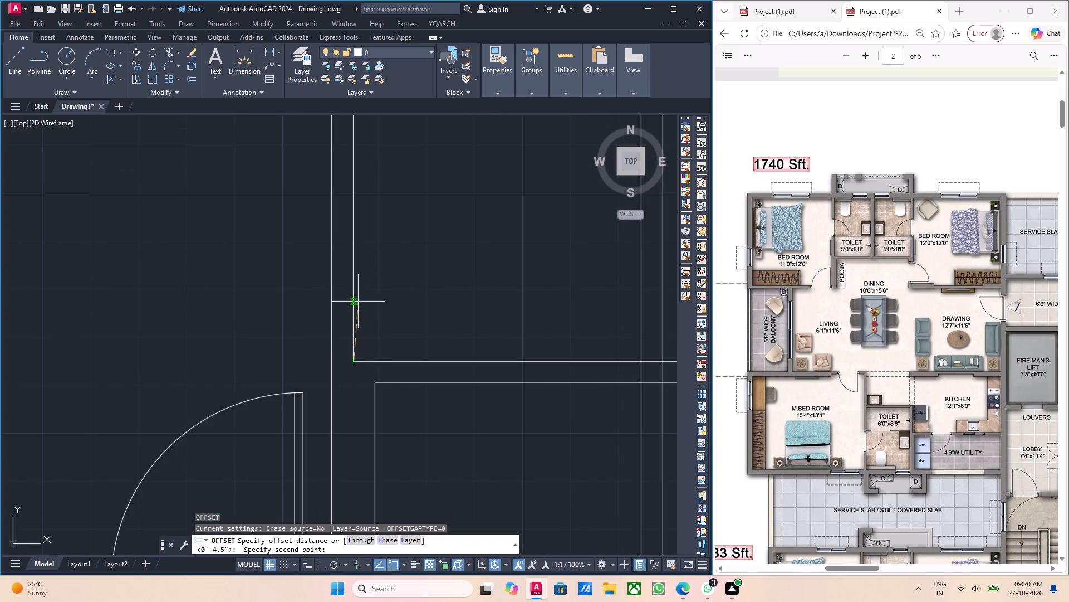
text(3')
key(Return)
click(423, 293)
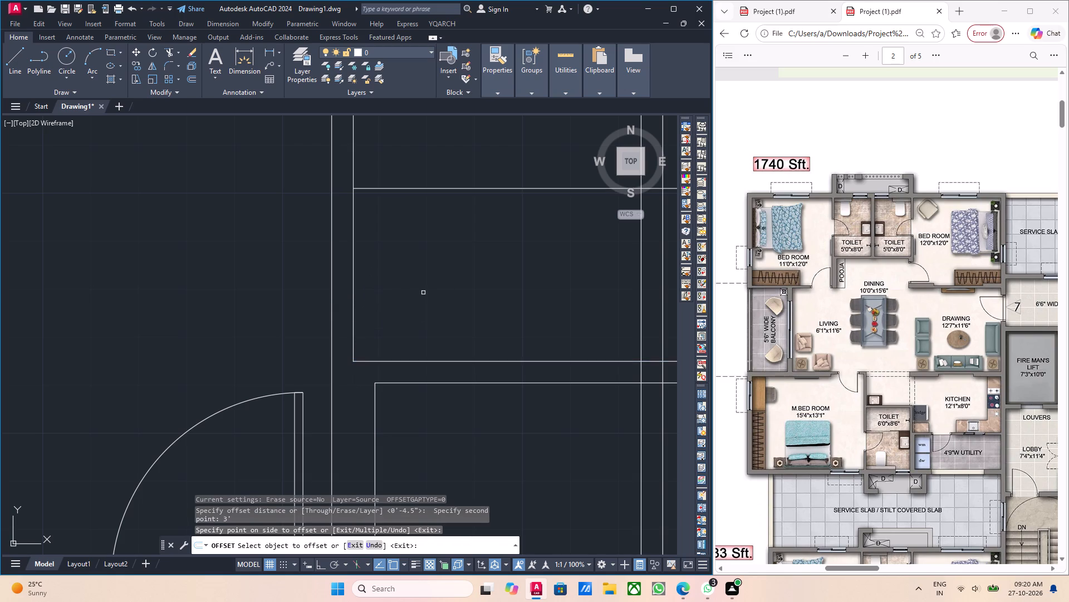
Examine the two toilets' layout and door positions in the PDF reference and compare them with the drawn toilets.
scroll(421, 303, down, 2)
middle_drag(462, 295, 449, 318)
middle_drag(457, 321, 459, 333)
middle_click(453, 337)
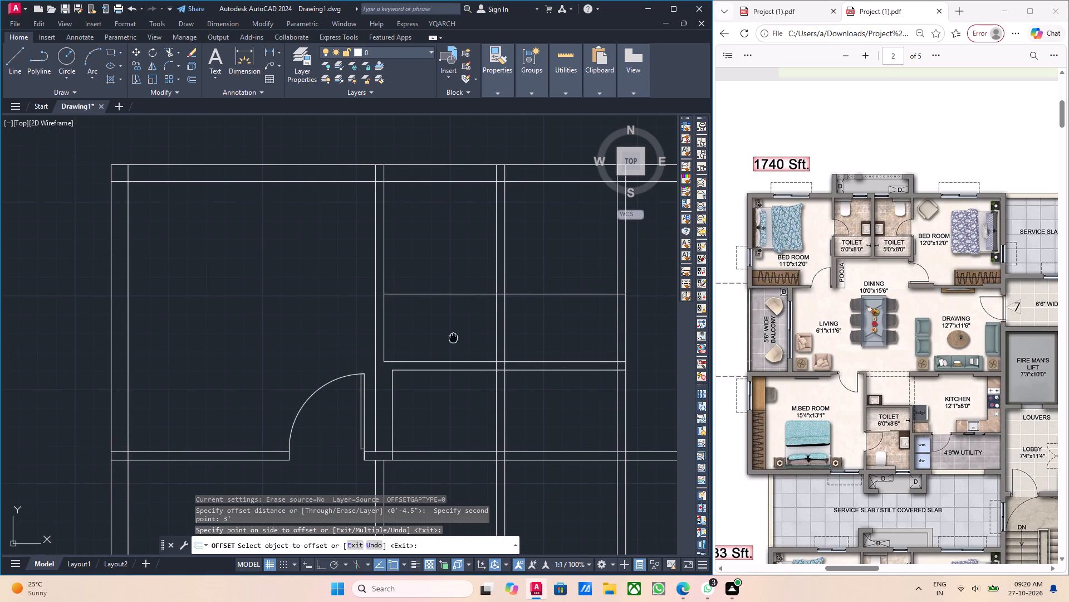
scroll(810, 276, up, 3)
scroll(844, 405, down, 2)
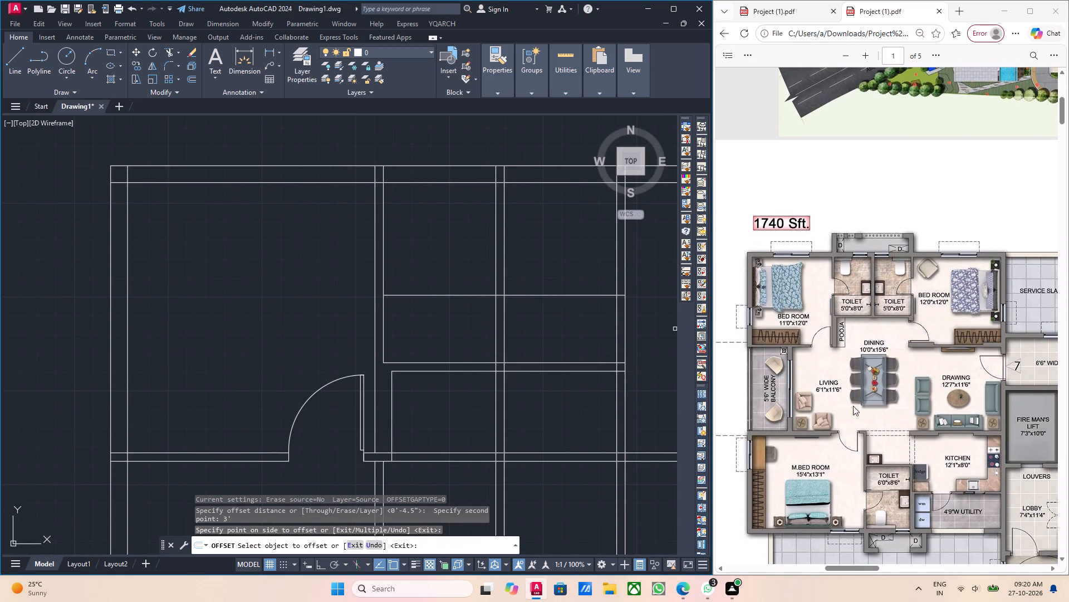
ctrl+scroll(889, 313, up, 6)
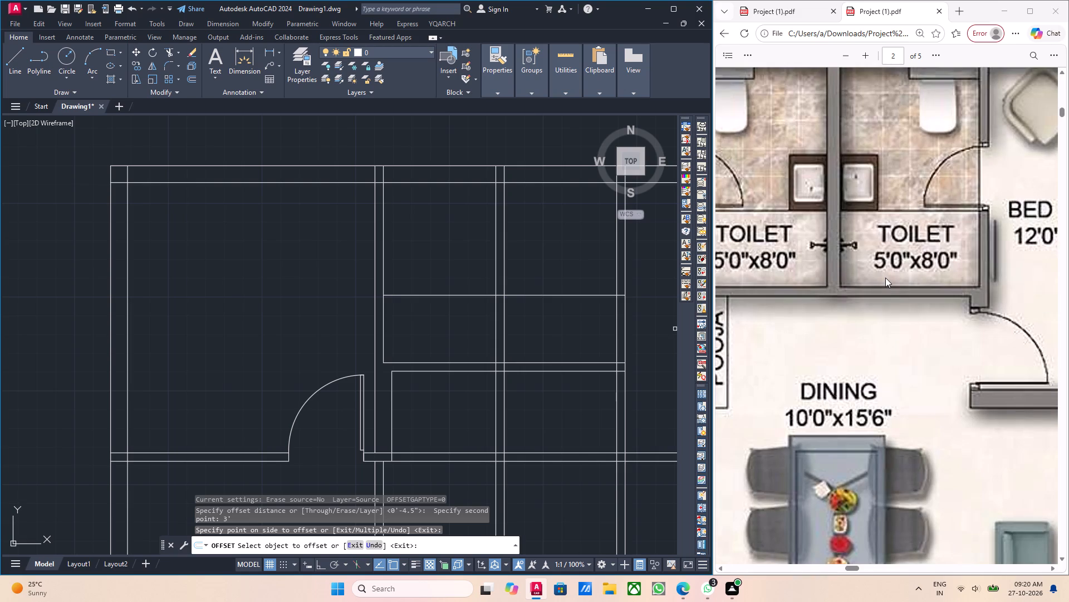
middle_drag(890, 278, 923, 330)
scroll(903, 312, down, 2)
middle_drag(384, 290, 467, 347)
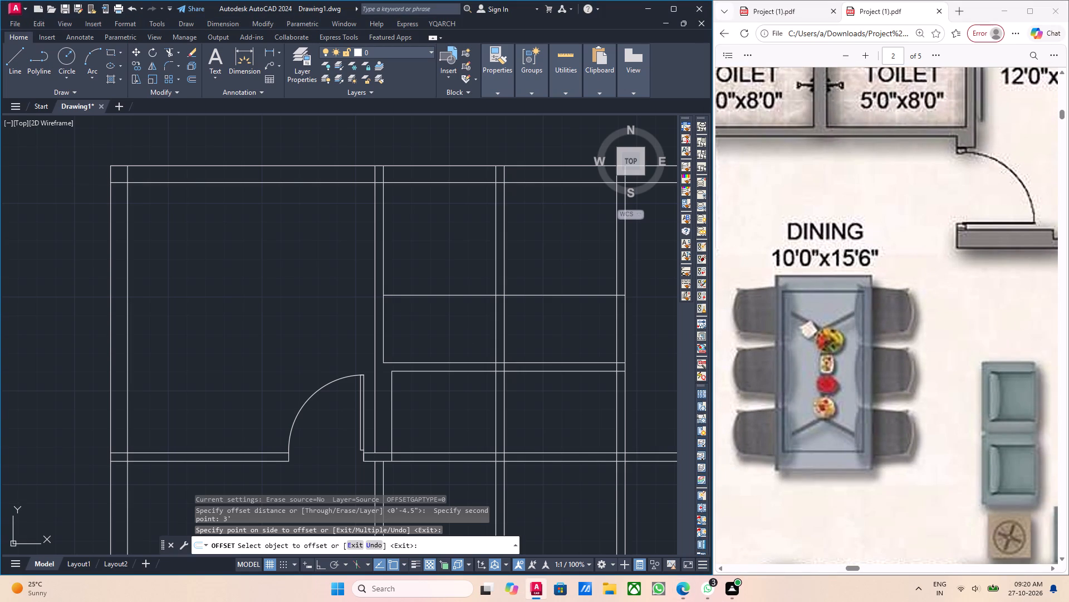
middle_drag(467, 347, 467, 346)
middle_drag(448, 315, 448, 328)
scroll(446, 329, up, 3)
middle_drag(437, 334, 445, 356)
key(Escape)
scroll(921, 321, down, 2)
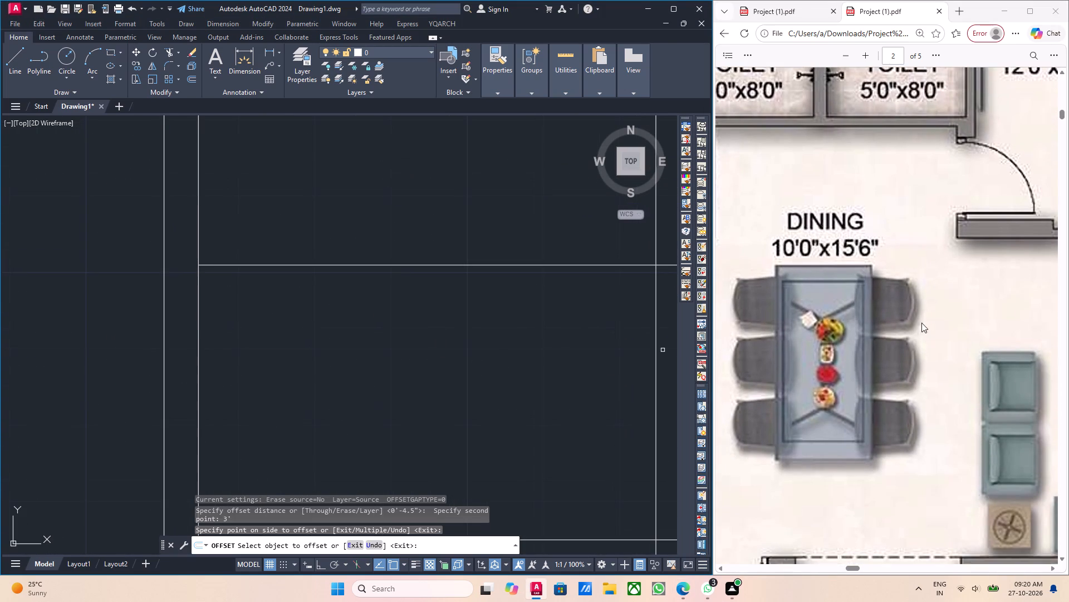
scroll(907, 314, up, 7)
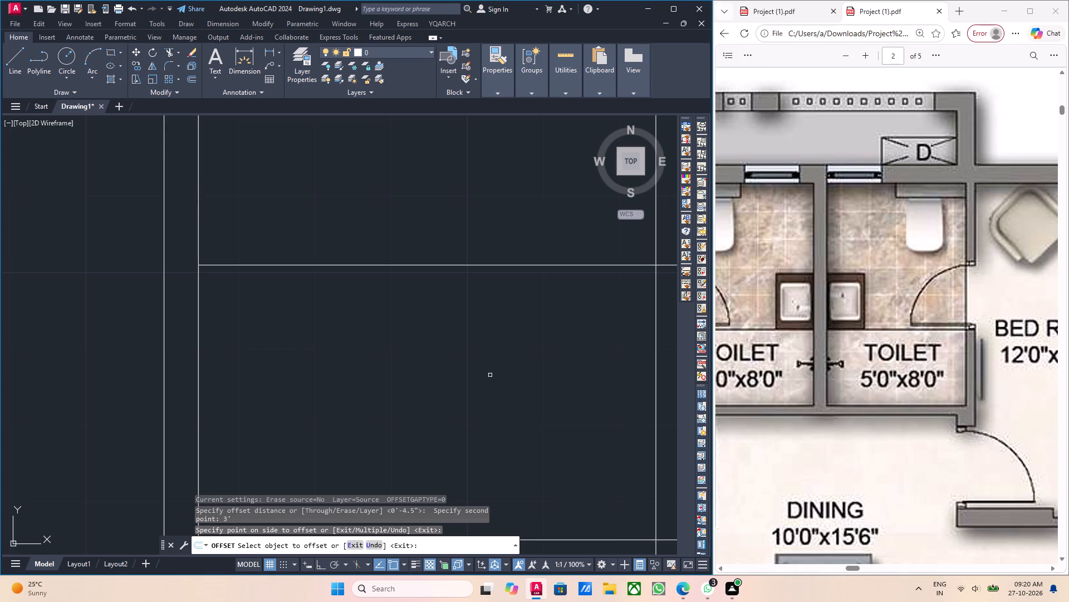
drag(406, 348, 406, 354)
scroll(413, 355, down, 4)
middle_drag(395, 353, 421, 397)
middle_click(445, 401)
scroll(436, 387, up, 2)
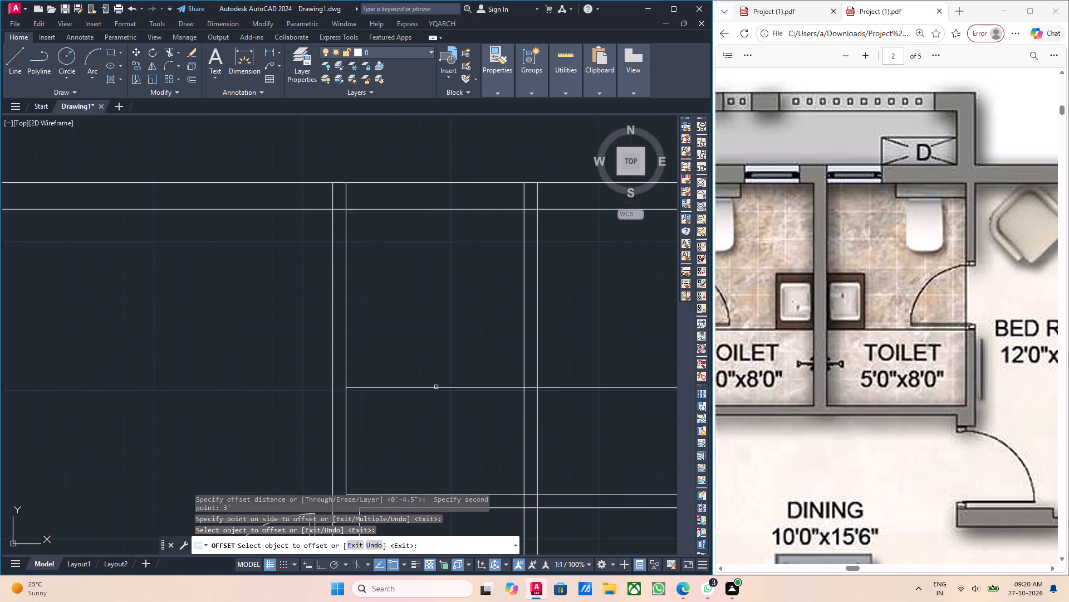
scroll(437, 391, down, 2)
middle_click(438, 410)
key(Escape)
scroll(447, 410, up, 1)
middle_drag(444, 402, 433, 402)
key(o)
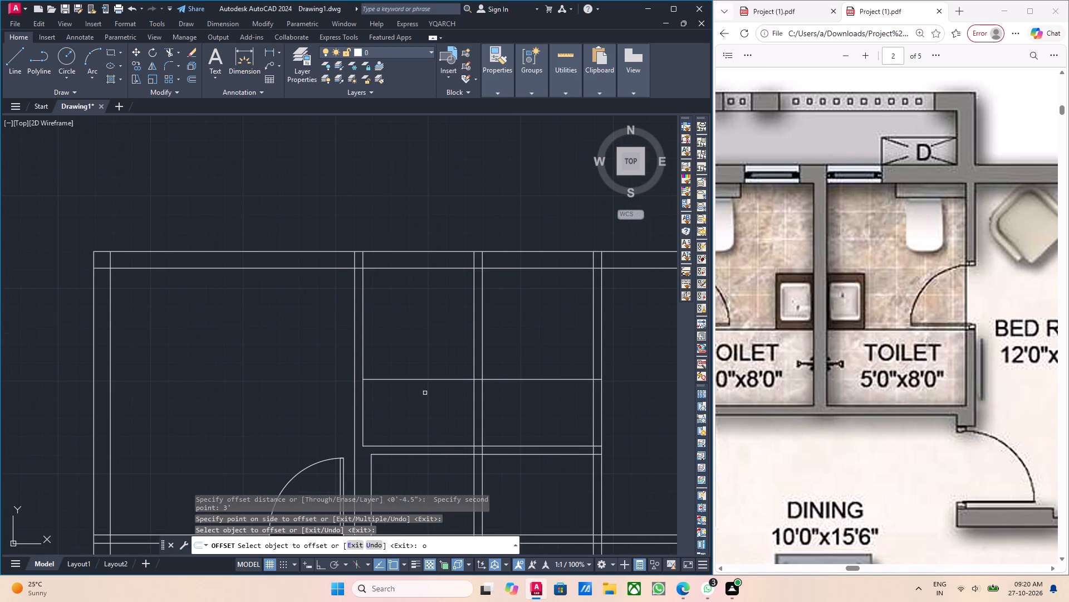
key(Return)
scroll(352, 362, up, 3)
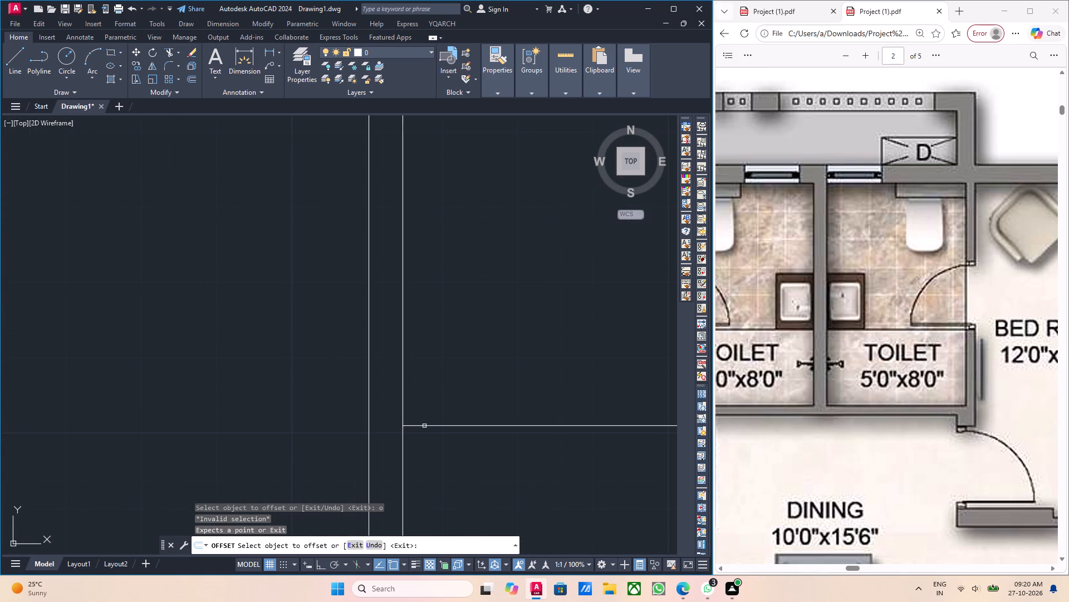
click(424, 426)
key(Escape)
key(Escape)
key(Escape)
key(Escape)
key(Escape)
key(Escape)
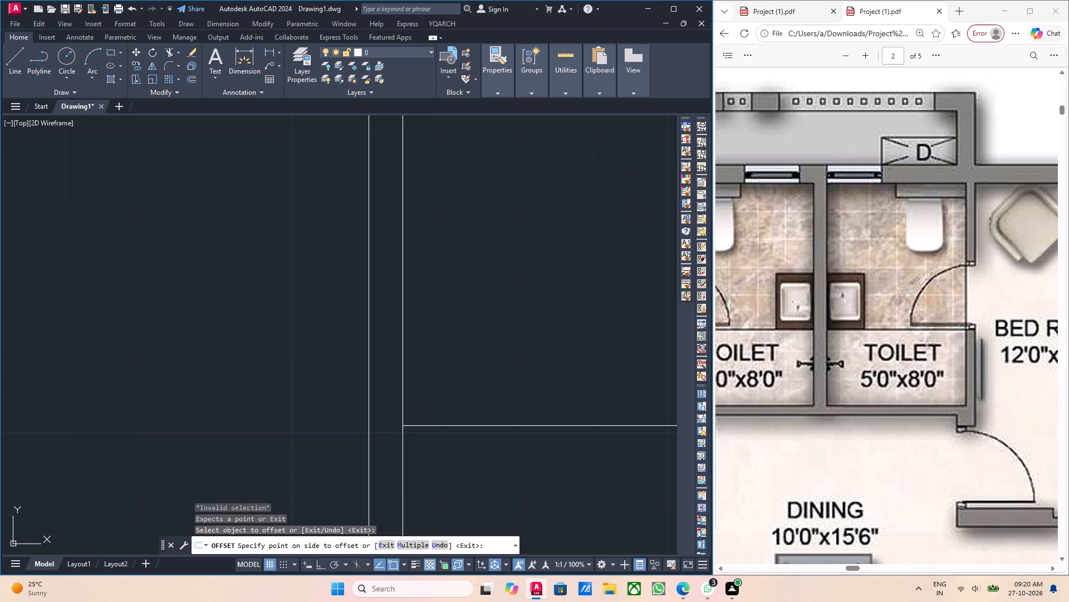
Offset the horizontal line lying 3' above the toilets' lower wall by 6" upward.
scroll(409, 405, down, 6)
middle_drag(441, 427, 397, 415)
drag(395, 404, 386, 399)
drag(374, 386, 381, 396)
middle_drag(454, 430, 419, 431)
middle_drag(422, 445, 399, 441)
middle_drag(415, 444, 407, 448)
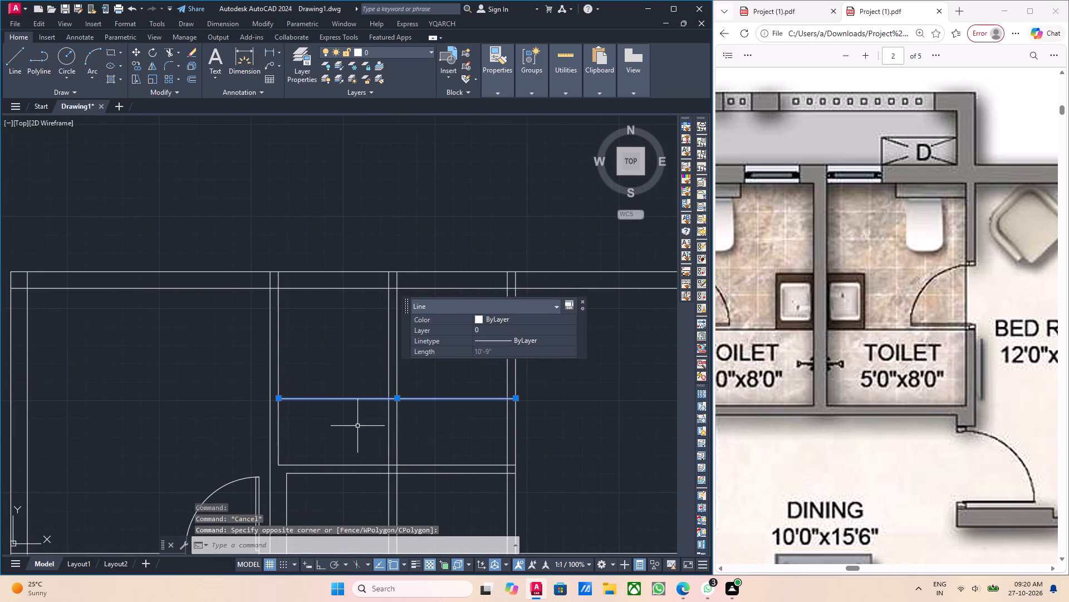
scroll(358, 424, up, 1)
key(o)
key(Return)
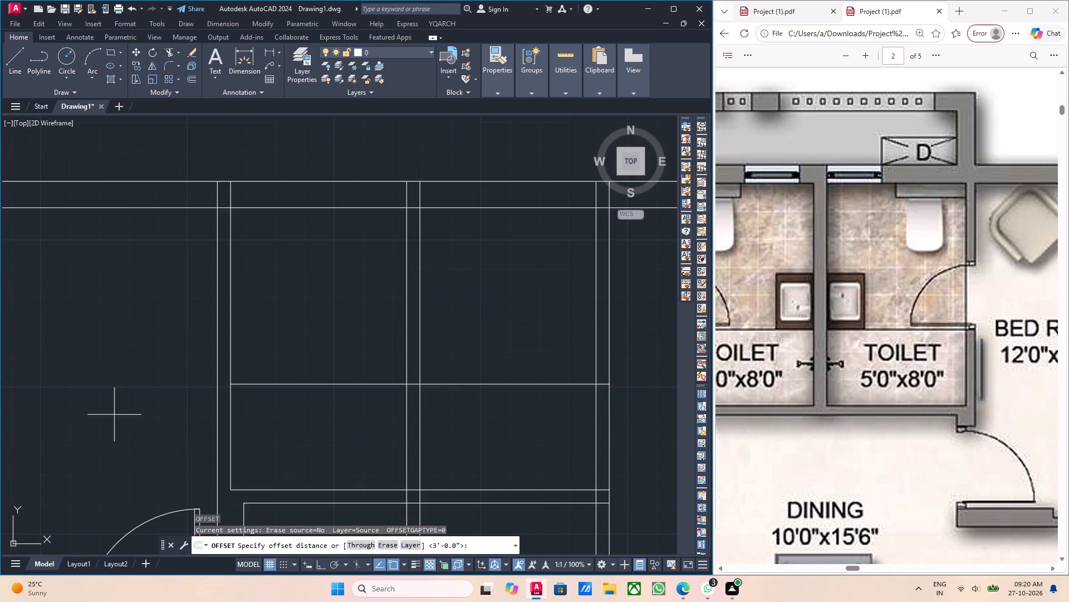
scroll(159, 380, up, 2)
click(319, 396)
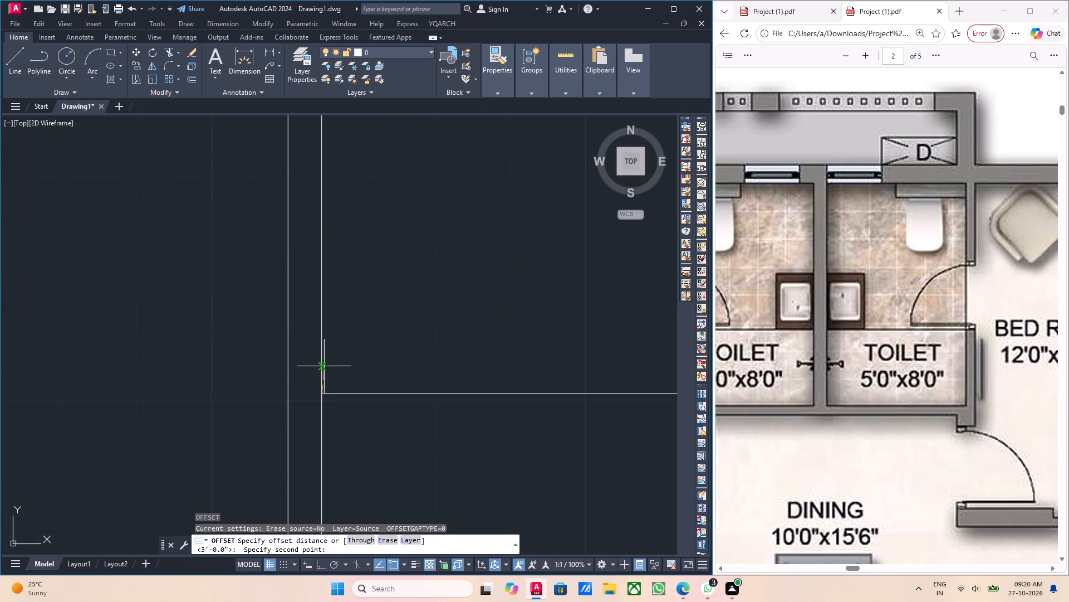
key(6)
key(Return)
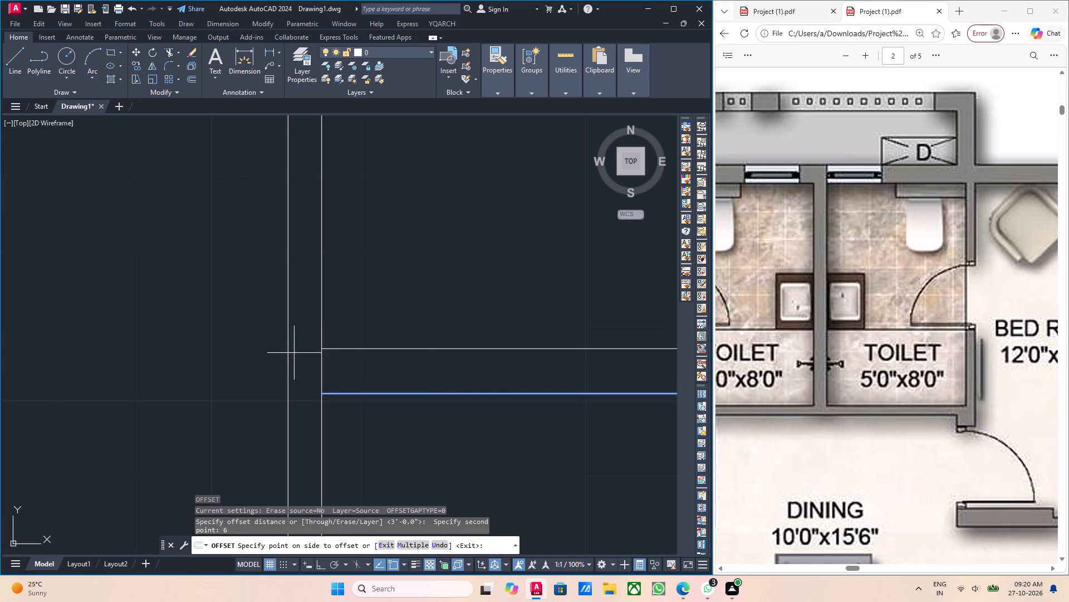
click(294, 353)
scroll(310, 383, down, 2)
middle_drag(389, 396, 369, 395)
key(Escape)
key(grave)
scroll(346, 375, up, 3)
key(Escape)
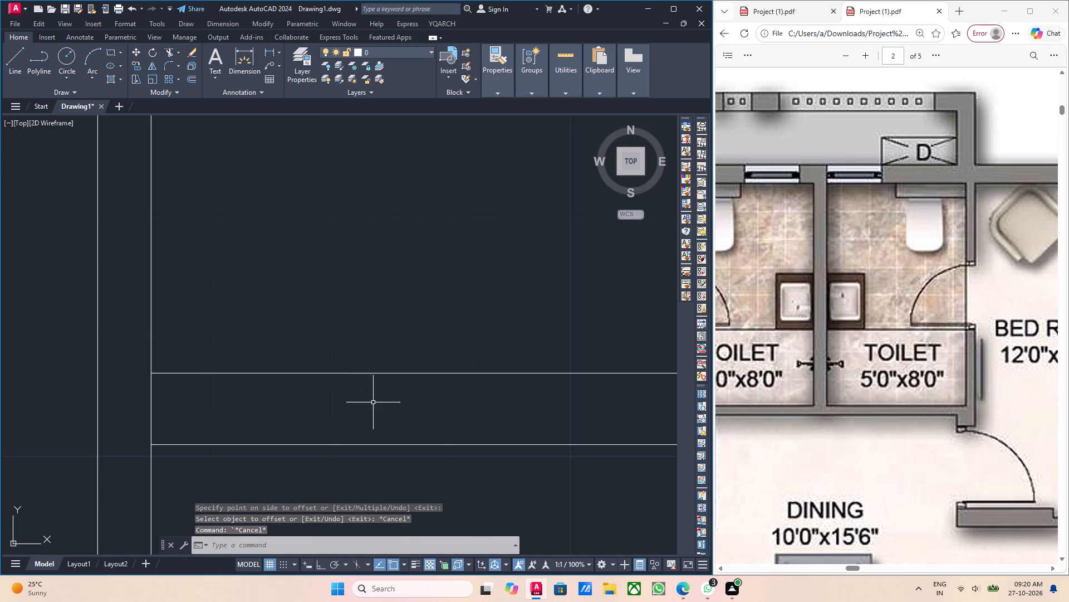
Stretch the new 6" offset line's left end to the outer line of the wall between the first bedroom and the toilets.
drag(376, 416, 346, 397)
click(309, 357)
scroll(193, 389, up, 2)
middle_drag(129, 381, 330, 400)
scroll(321, 391, down, 2)
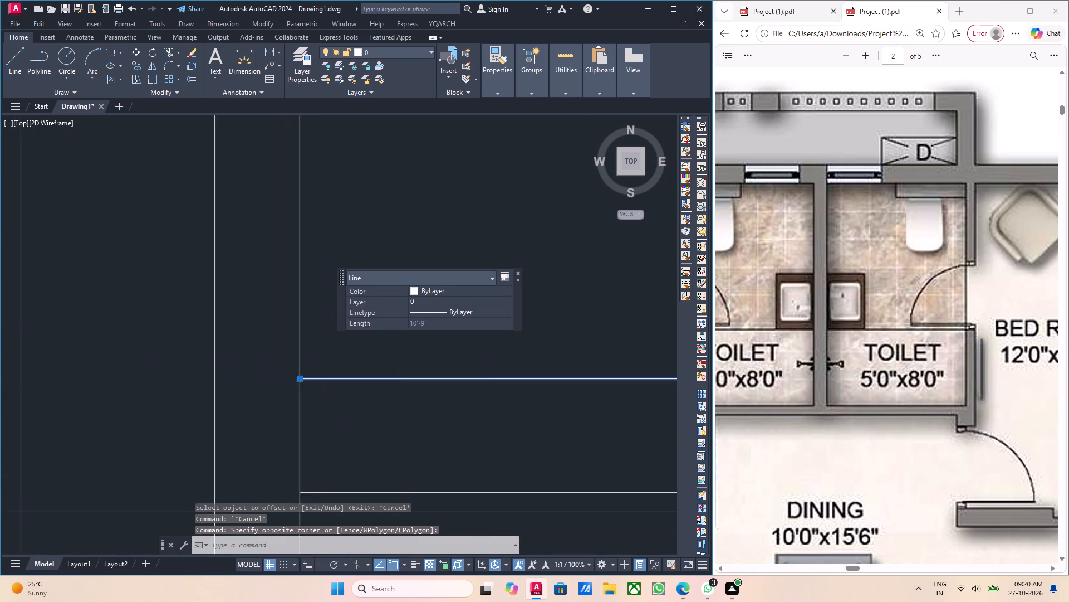
click(309, 386)
click(256, 385)
scroll(261, 385, down, 4)
key(Escape)
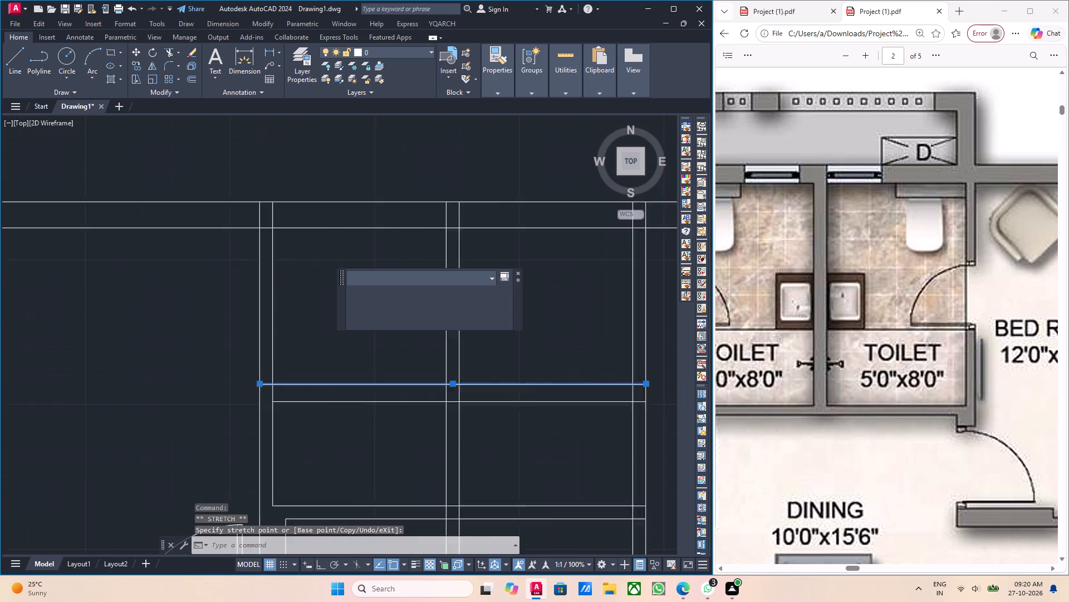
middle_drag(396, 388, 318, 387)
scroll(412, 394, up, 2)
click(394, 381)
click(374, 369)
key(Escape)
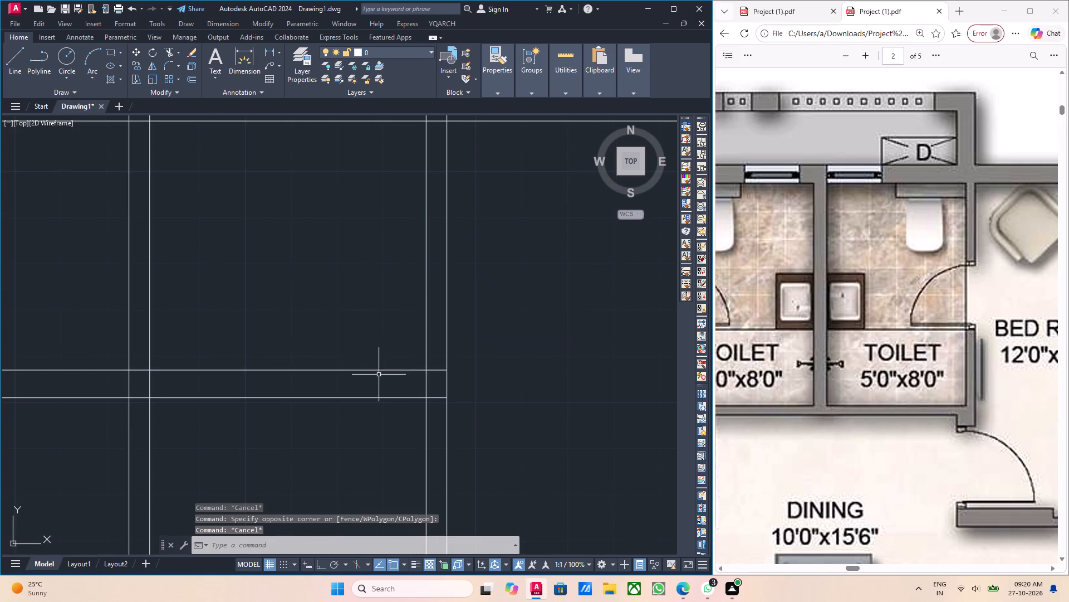
Copy the left door of the spare door pair above the plan to the empty space on its left.
scroll(379, 373, down, 3)
middle_drag(366, 370, 390, 383)
middle_drag(332, 375, 357, 376)
middle_drag(388, 377, 434, 360)
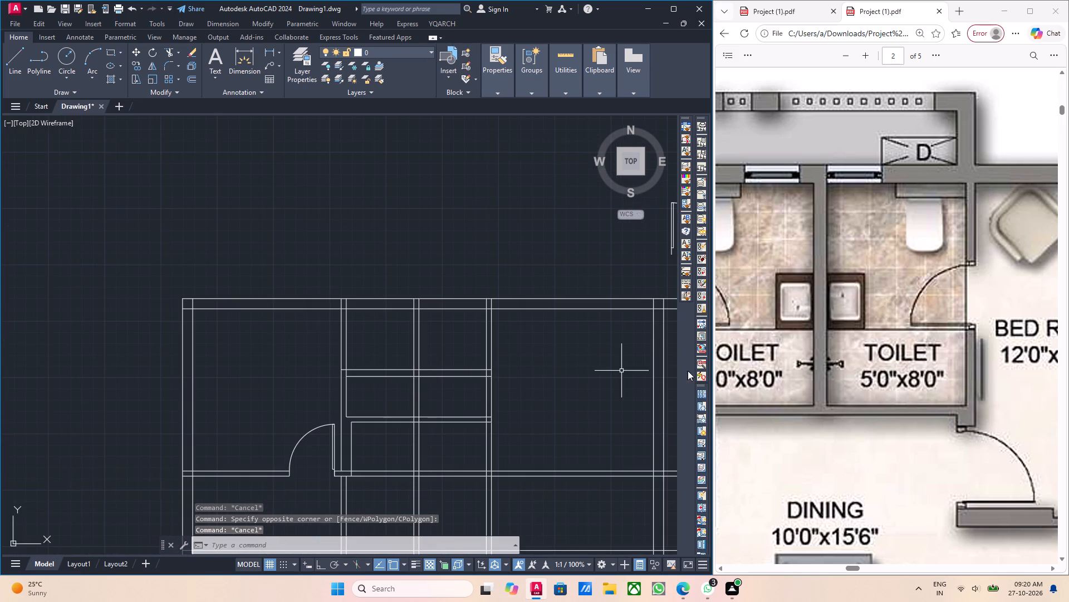
scroll(891, 370, down, 1)
scroll(417, 361, down, 1)
middle_drag(426, 363, 361, 395)
scroll(501, 337, up, 3)
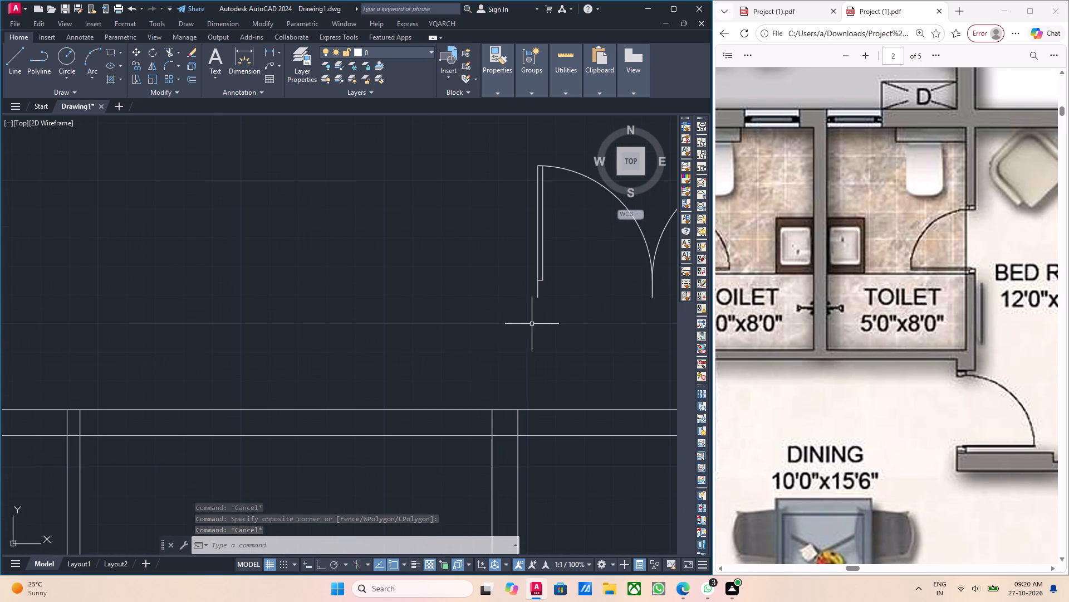
middle_drag(527, 324, 483, 327)
middle_drag(551, 334, 513, 336)
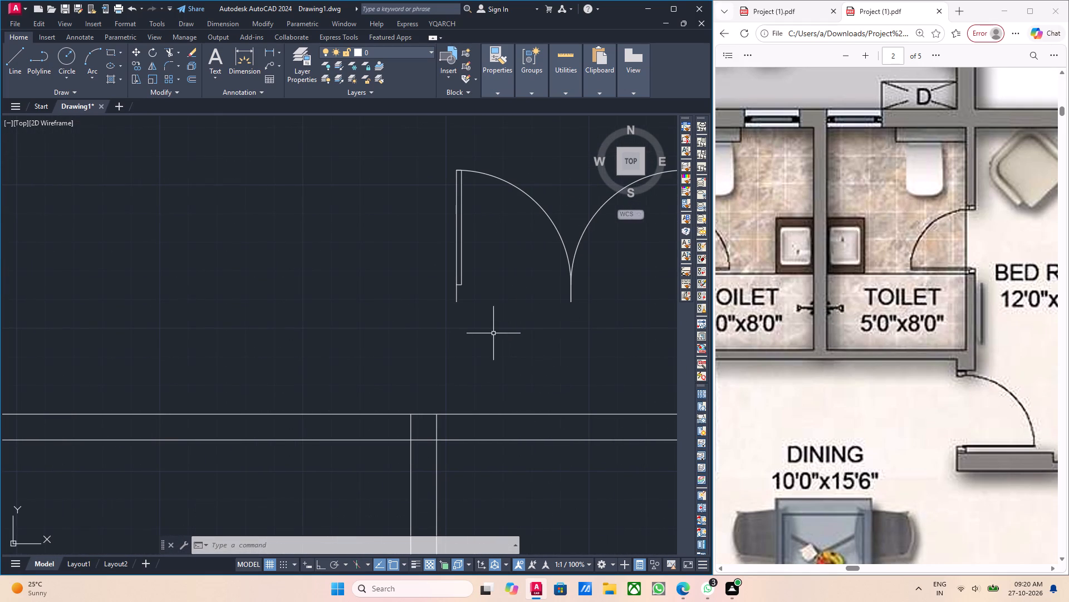
middle_drag(497, 324, 493, 330)
drag(491, 295, 463, 283)
click(396, 259)
middle_drag(452, 330, 391, 334)
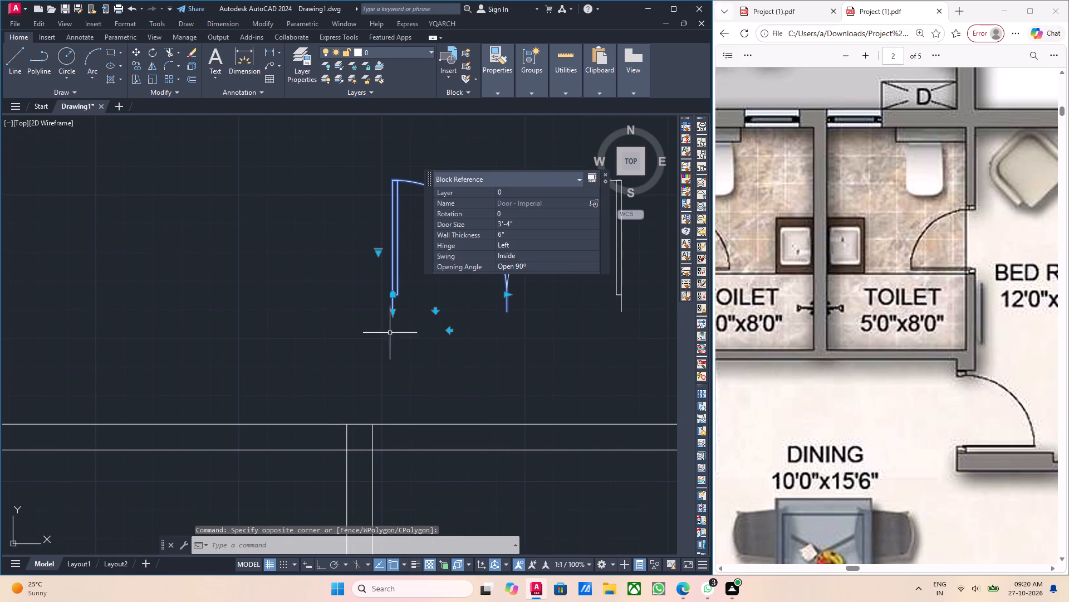
middle_drag(482, 351, 477, 351)
key(c)
key(o)
key(Return)
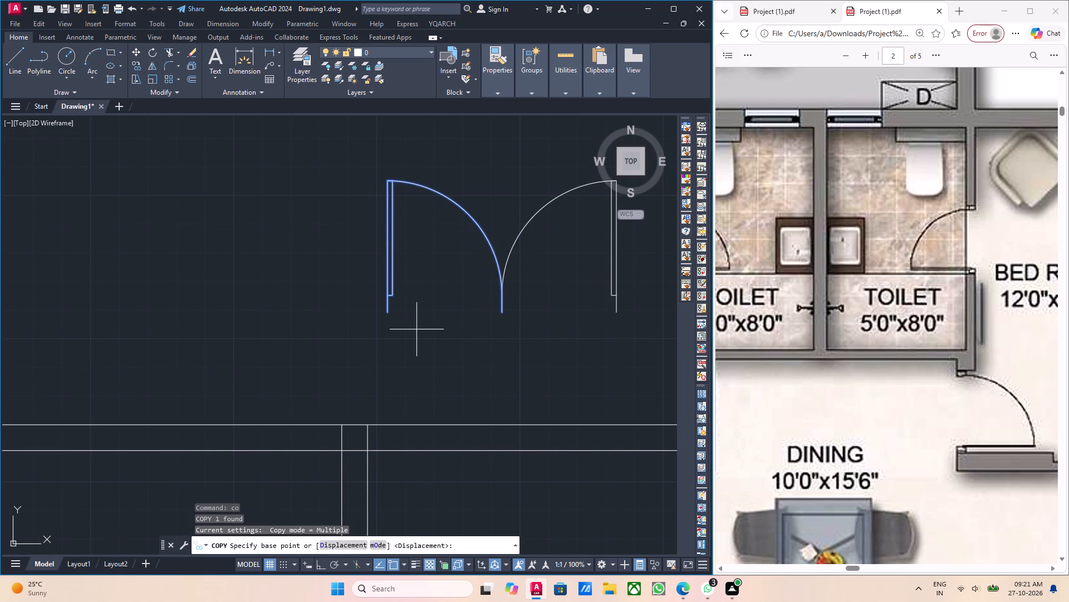
click(420, 329)
click(229, 344)
key(Escape)
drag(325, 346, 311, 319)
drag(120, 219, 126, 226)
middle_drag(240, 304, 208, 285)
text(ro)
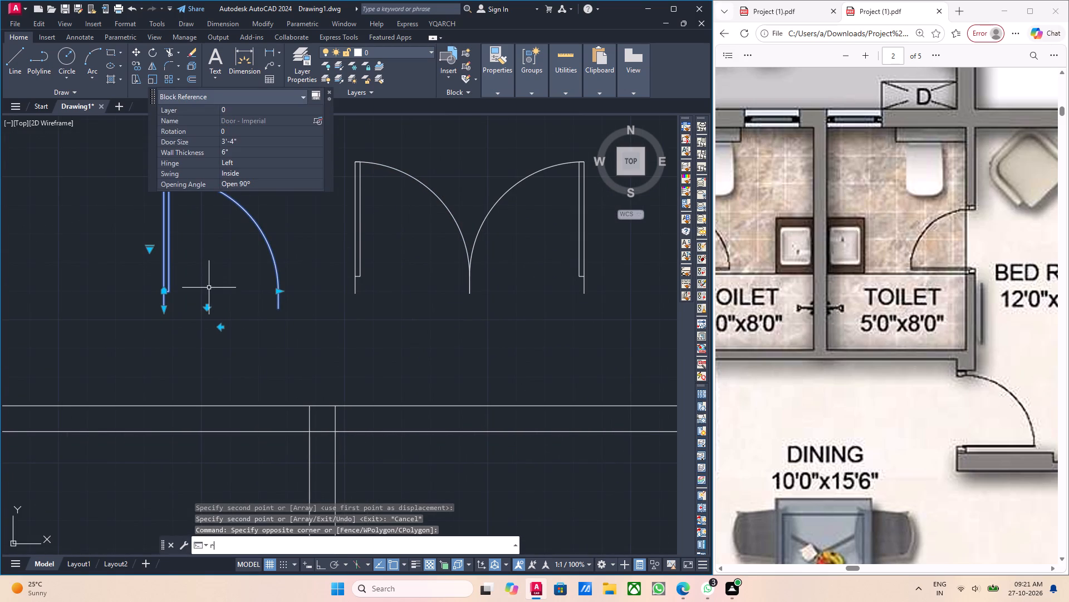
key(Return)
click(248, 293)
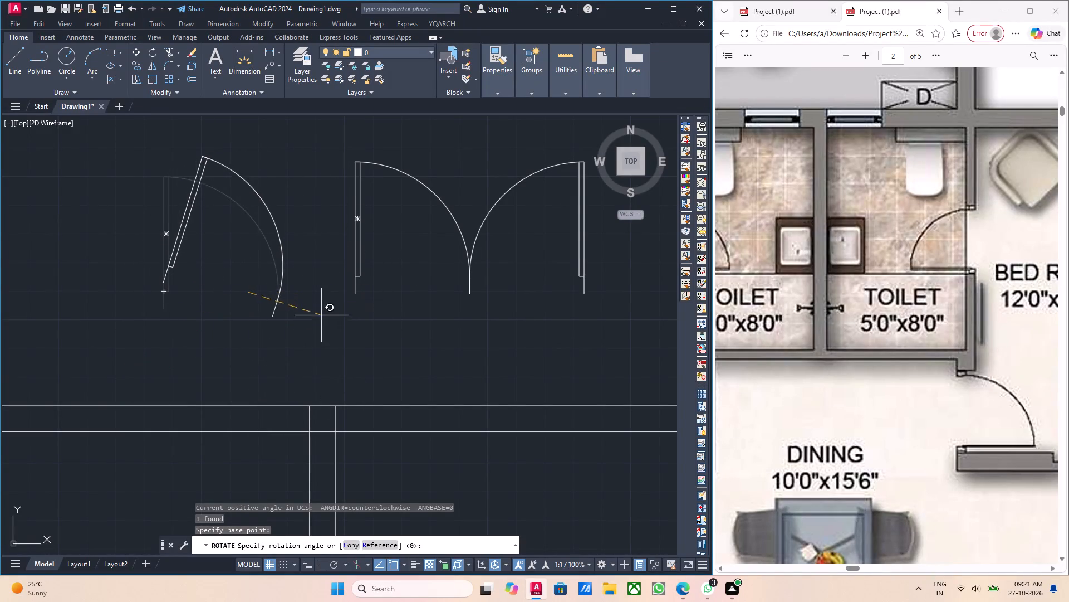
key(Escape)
Copy the right door of the spare door pair above the plan to the empty space on its right.
middle_drag(493, 311, 232, 317)
drag(365, 290, 330, 274)
click(268, 244)
middle_drag(345, 267, 306, 253)
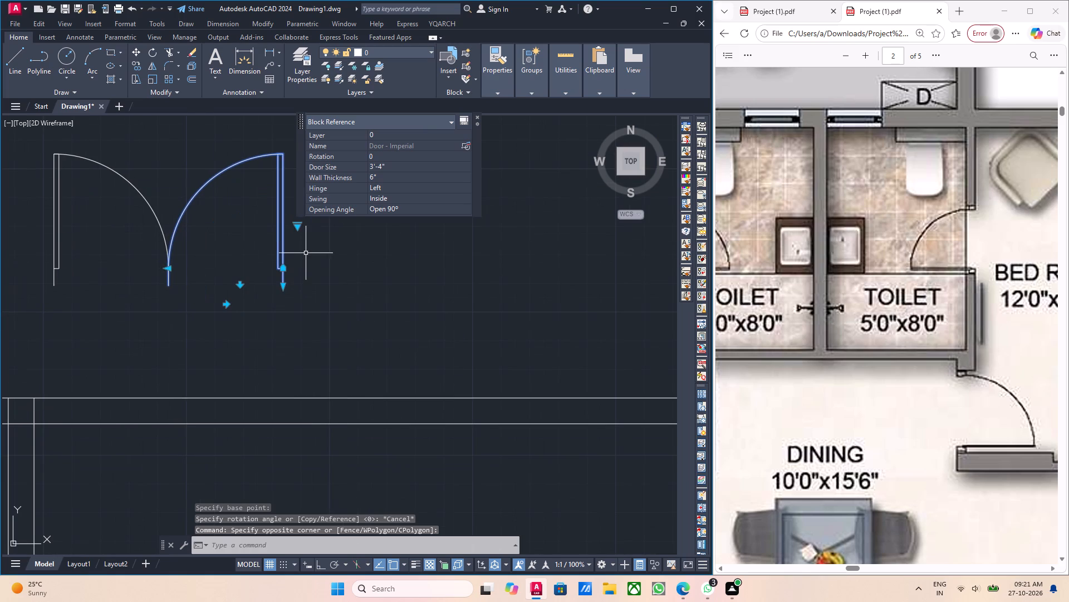
text(co)
key(Return)
click(303, 281)
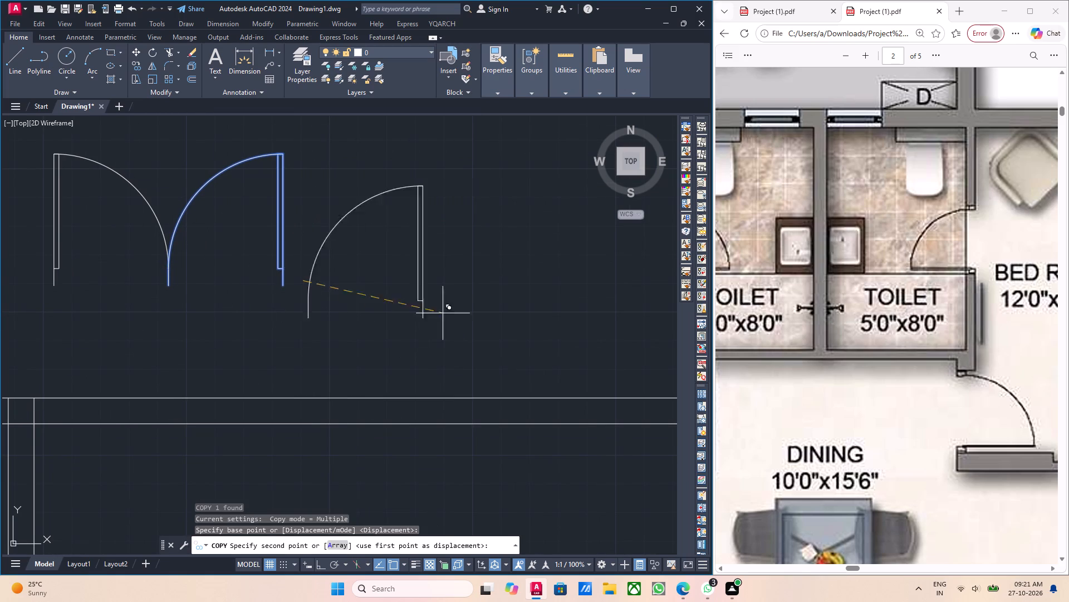
click(497, 308)
key(Escape)
Rotate the new right-hand door copy to 270 degrees with Ortho on, so its leaf lies horizontally.
drag(502, 349, 462, 316)
drag(418, 274, 421, 280)
middle_drag(521, 318, 470, 316)
text(ro)
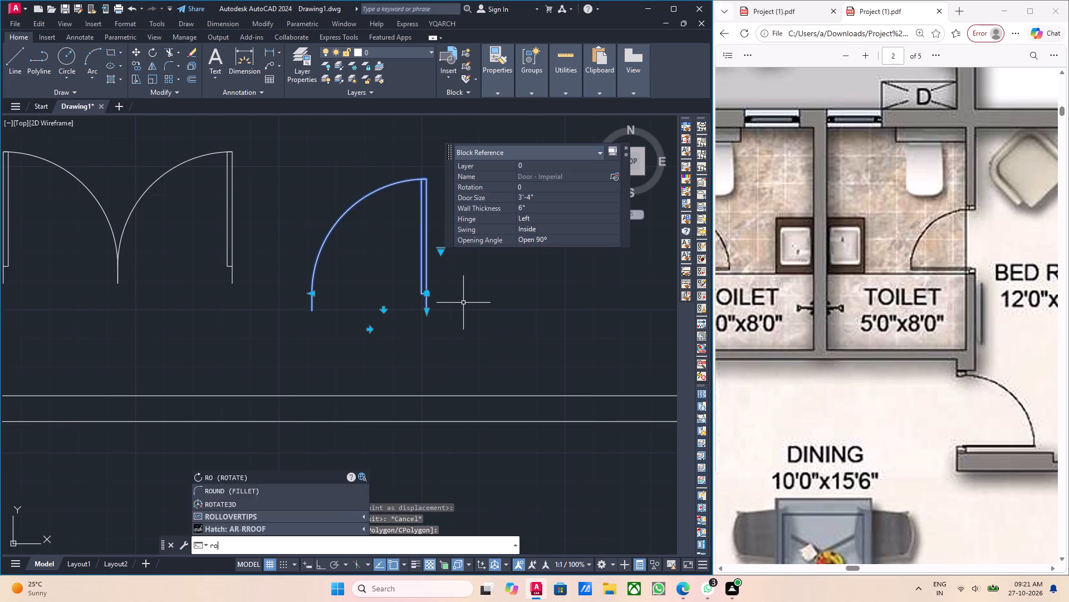
key(Return)
click(458, 329)
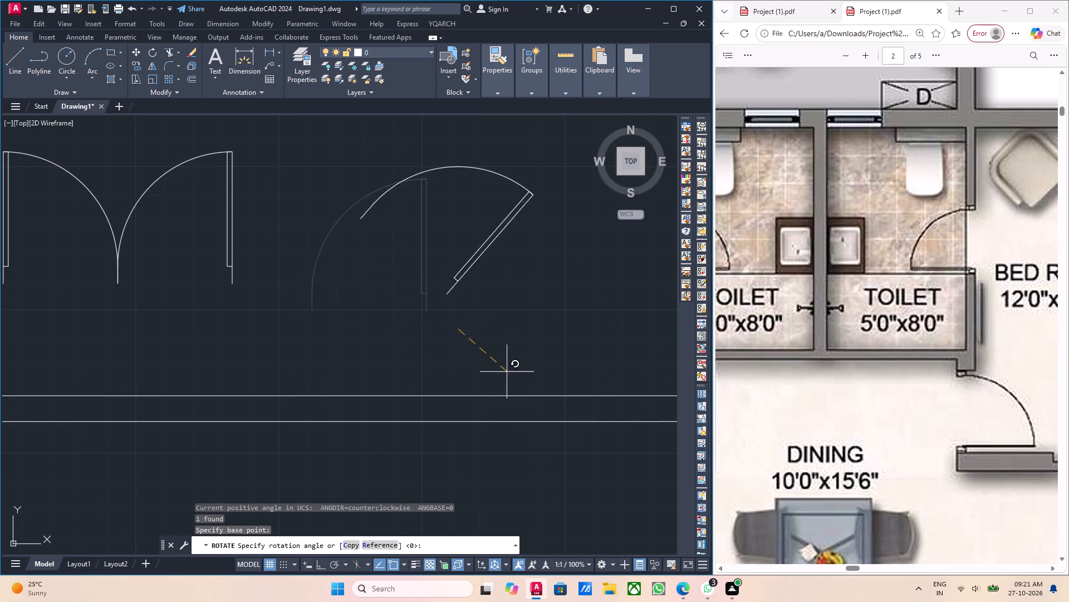
key(F8)
click(470, 452)
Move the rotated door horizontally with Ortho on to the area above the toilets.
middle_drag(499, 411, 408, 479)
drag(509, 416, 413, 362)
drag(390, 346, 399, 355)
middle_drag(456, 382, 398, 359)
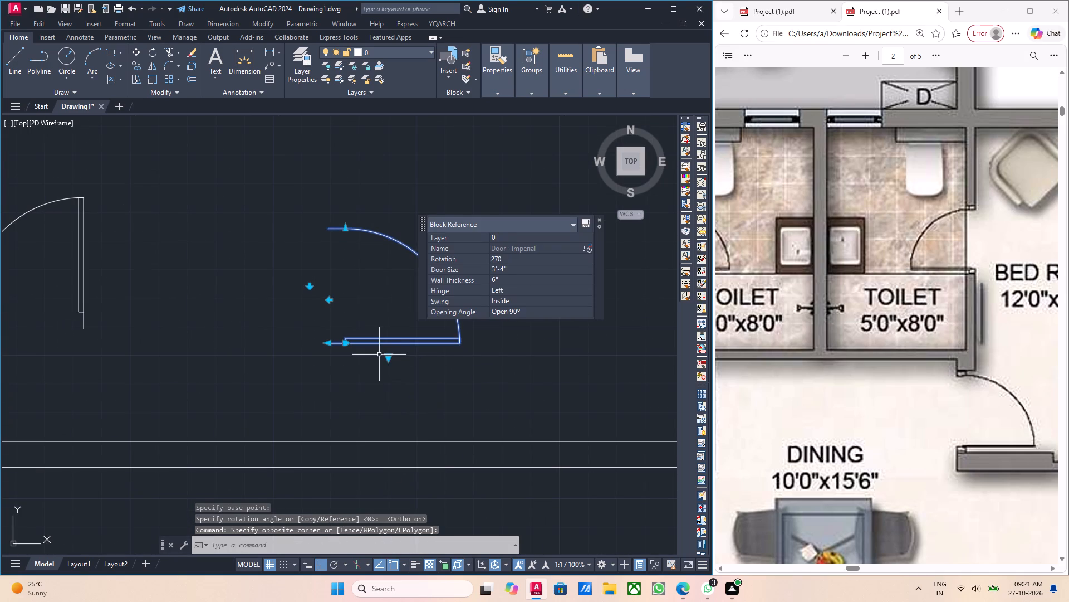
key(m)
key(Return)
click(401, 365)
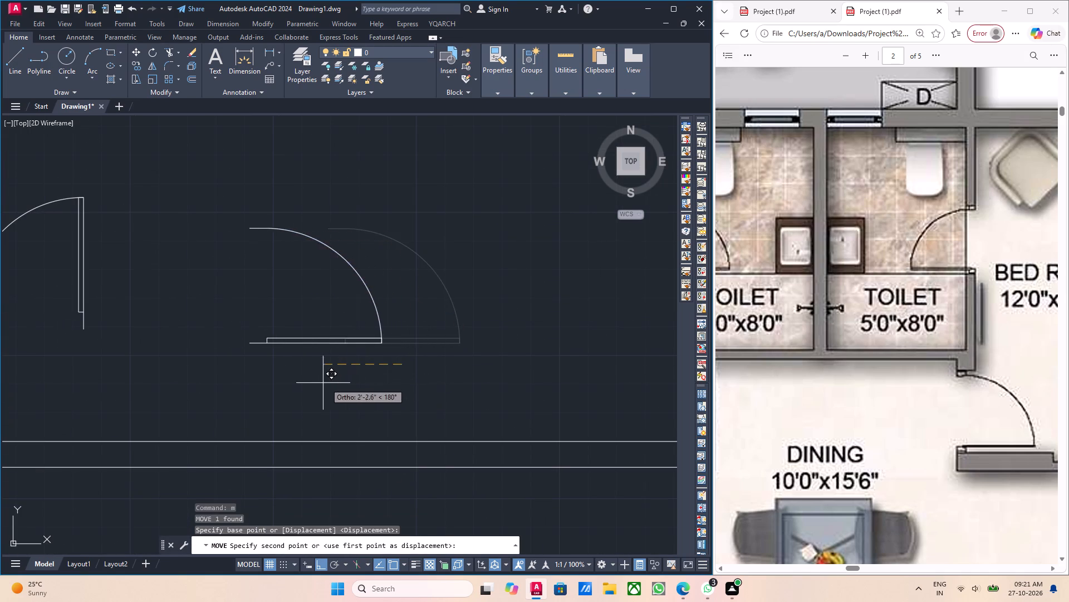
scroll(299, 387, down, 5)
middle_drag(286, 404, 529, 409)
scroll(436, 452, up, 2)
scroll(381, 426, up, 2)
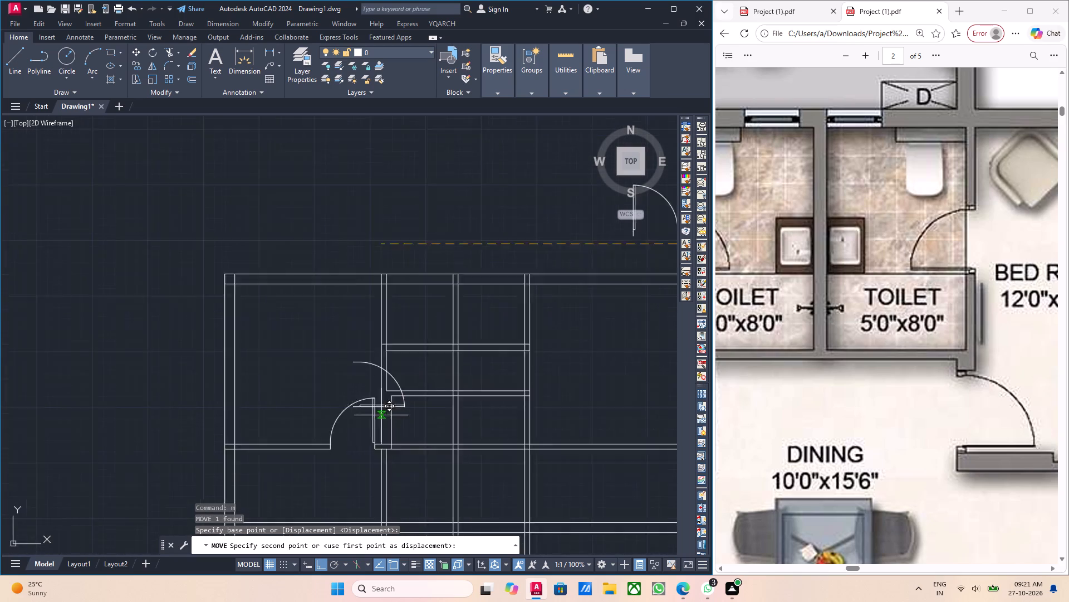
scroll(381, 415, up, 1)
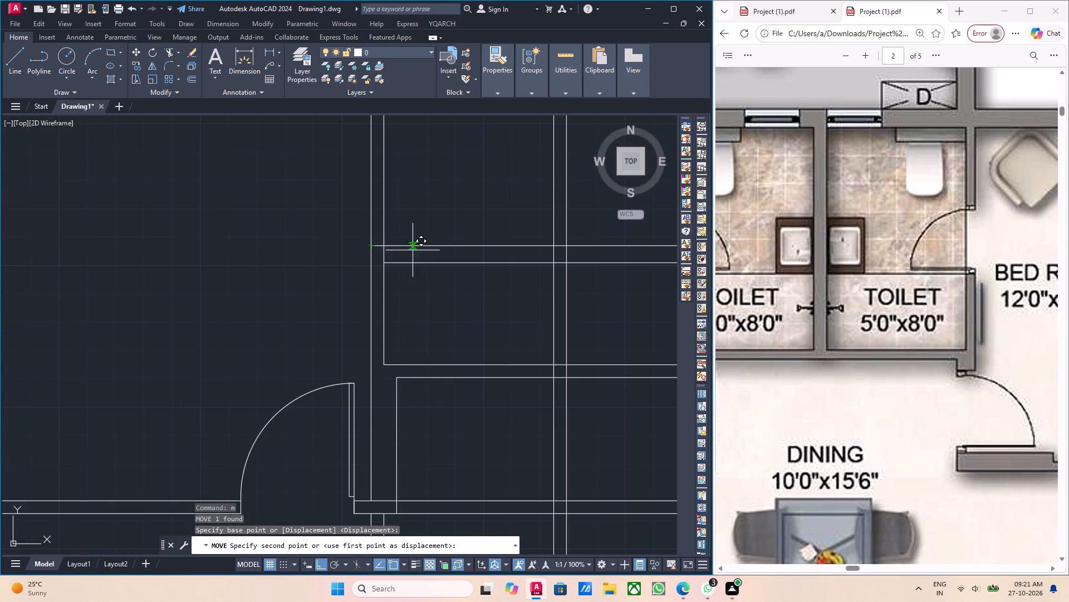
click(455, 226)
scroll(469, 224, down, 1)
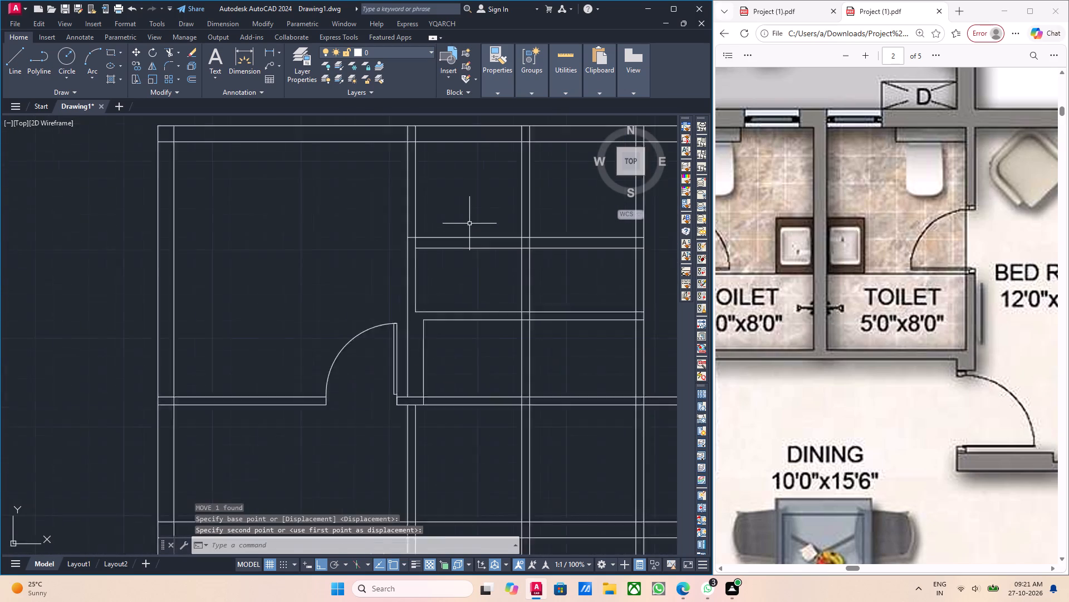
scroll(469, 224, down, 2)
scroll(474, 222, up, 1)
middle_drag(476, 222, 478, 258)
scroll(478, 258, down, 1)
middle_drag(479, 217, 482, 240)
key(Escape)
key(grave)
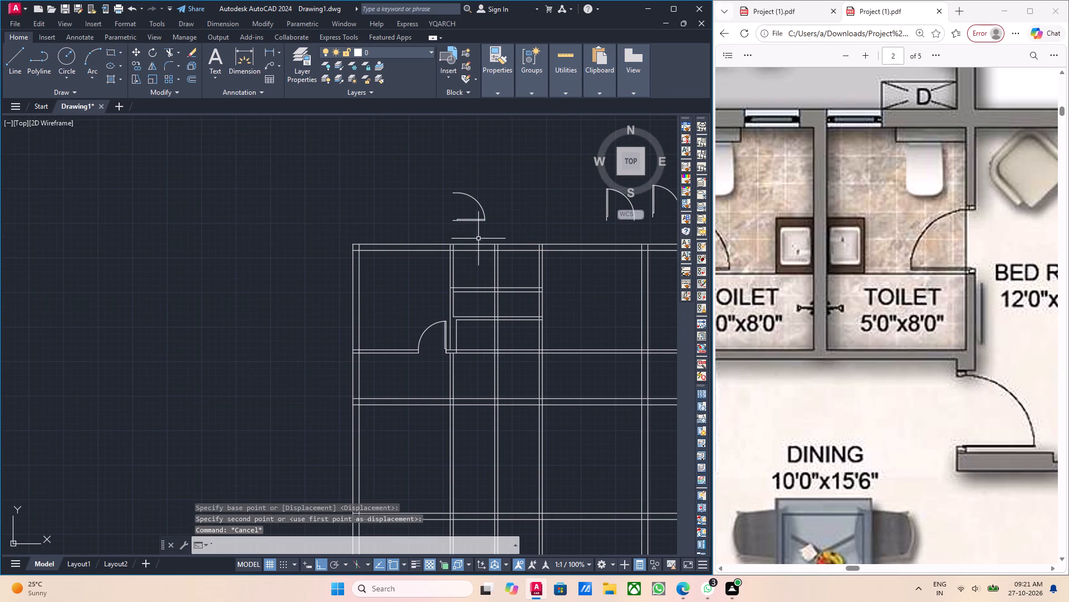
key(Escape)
With Ortho off, move the rotated door by its hinge-side end onto the stretched line's left end at the first toilet's bedroom-side wall.
drag(492, 226, 489, 220)
click(452, 183)
middle_drag(511, 218, 500, 216)
key(m)
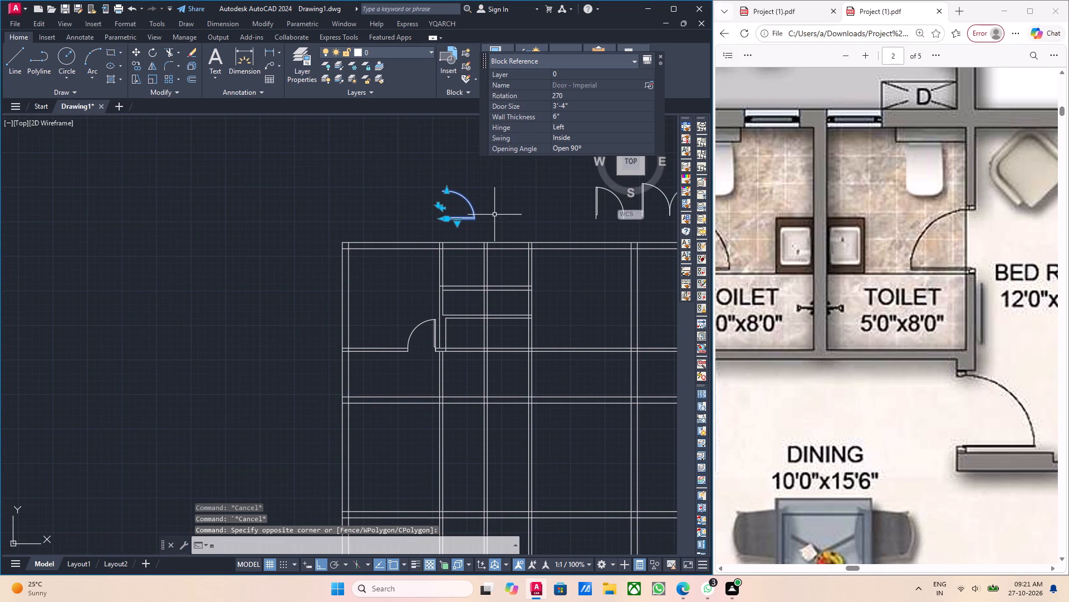
key(Return)
key(F8)
scroll(462, 230, up, 3)
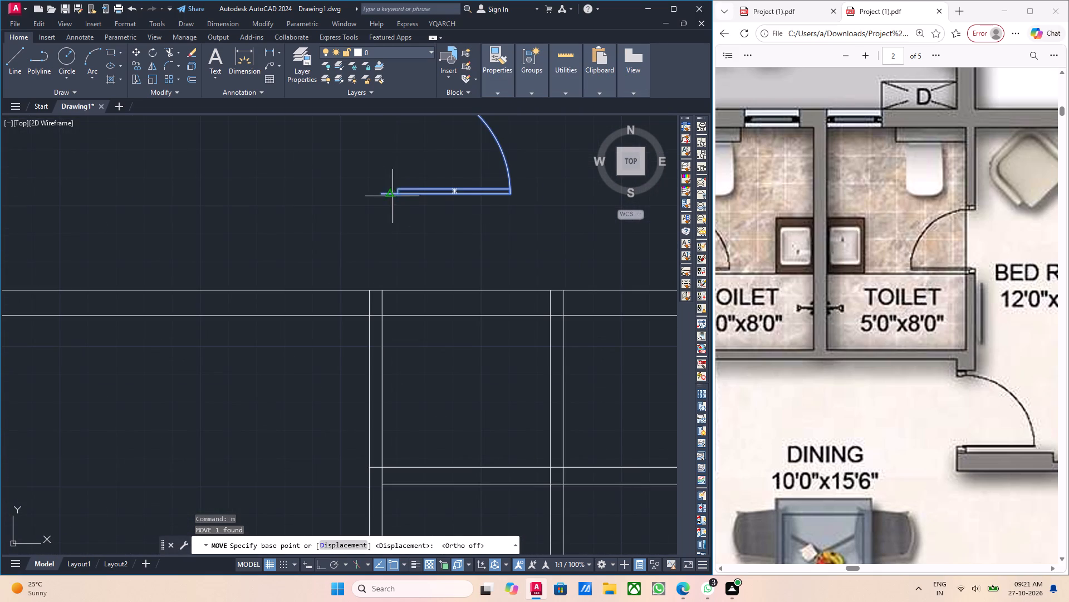
click(380, 195)
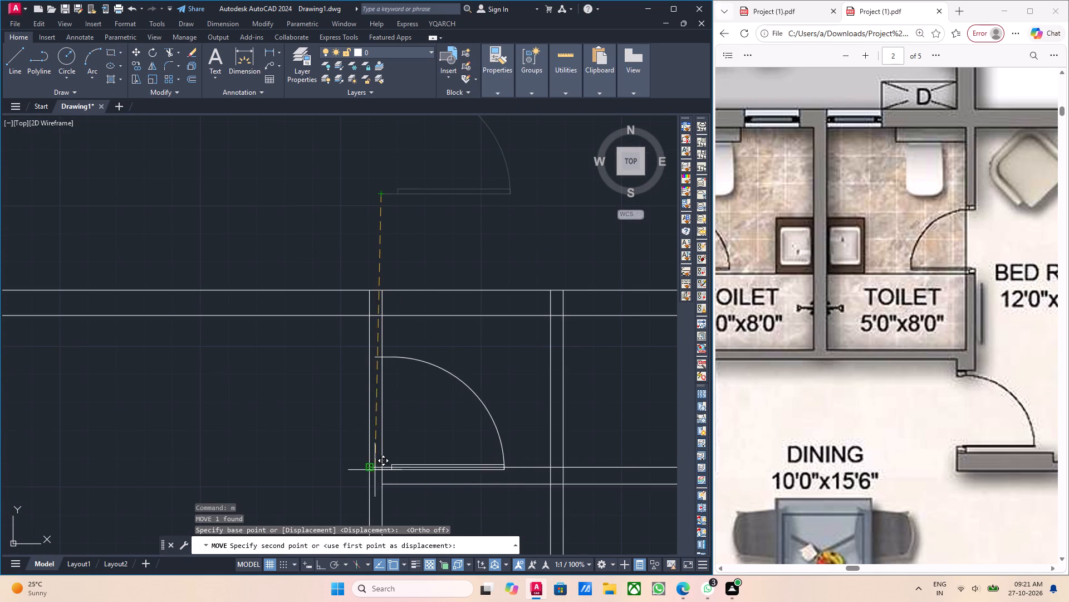
click(370, 468)
middle_drag(455, 434, 457, 444)
key(Escape)
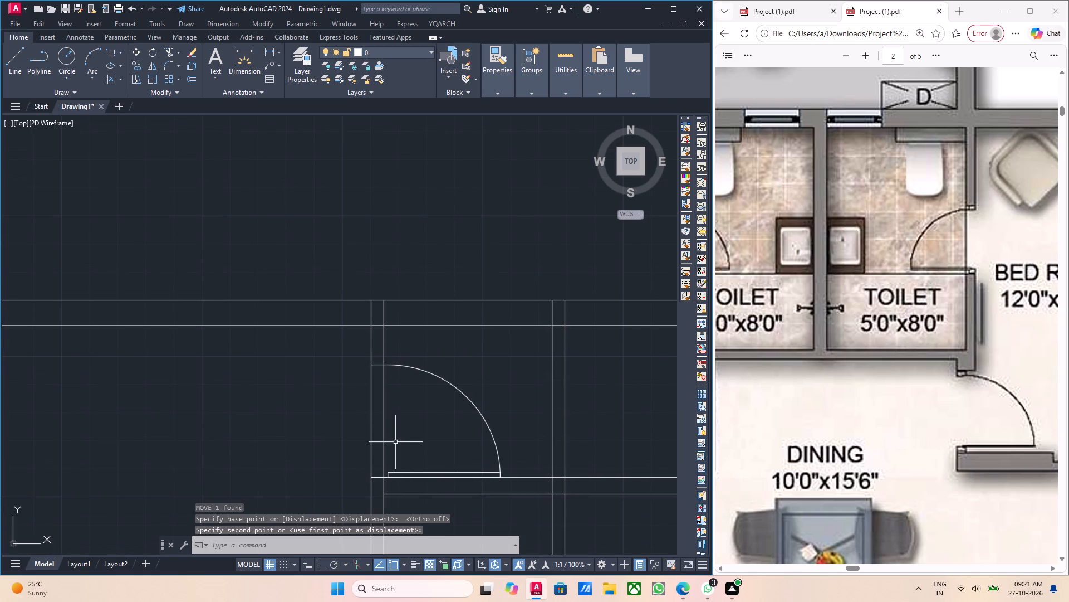
middle_click(388, 444)
key(Escape)
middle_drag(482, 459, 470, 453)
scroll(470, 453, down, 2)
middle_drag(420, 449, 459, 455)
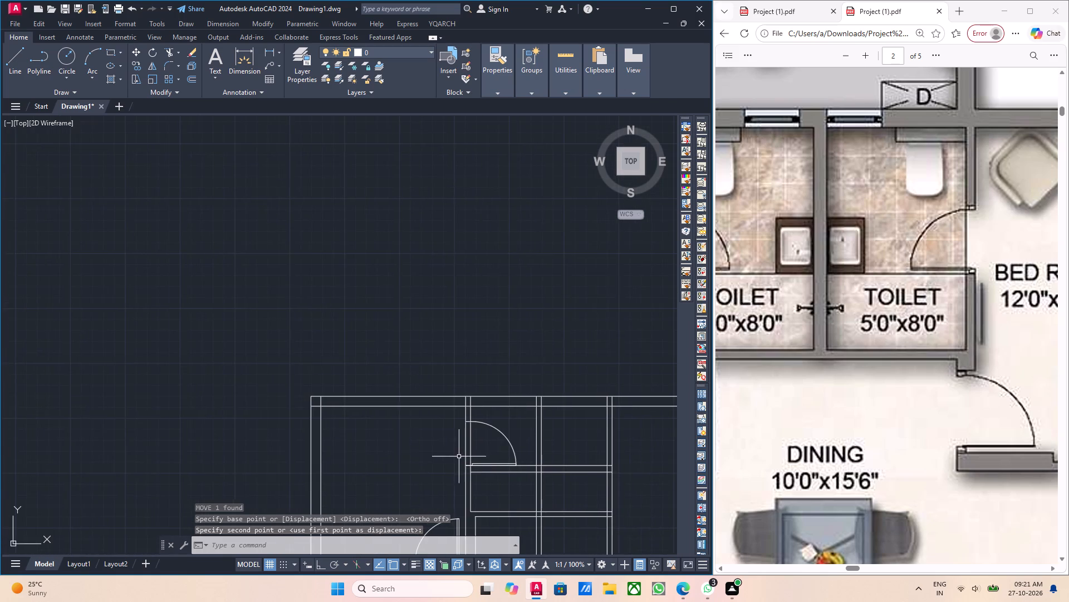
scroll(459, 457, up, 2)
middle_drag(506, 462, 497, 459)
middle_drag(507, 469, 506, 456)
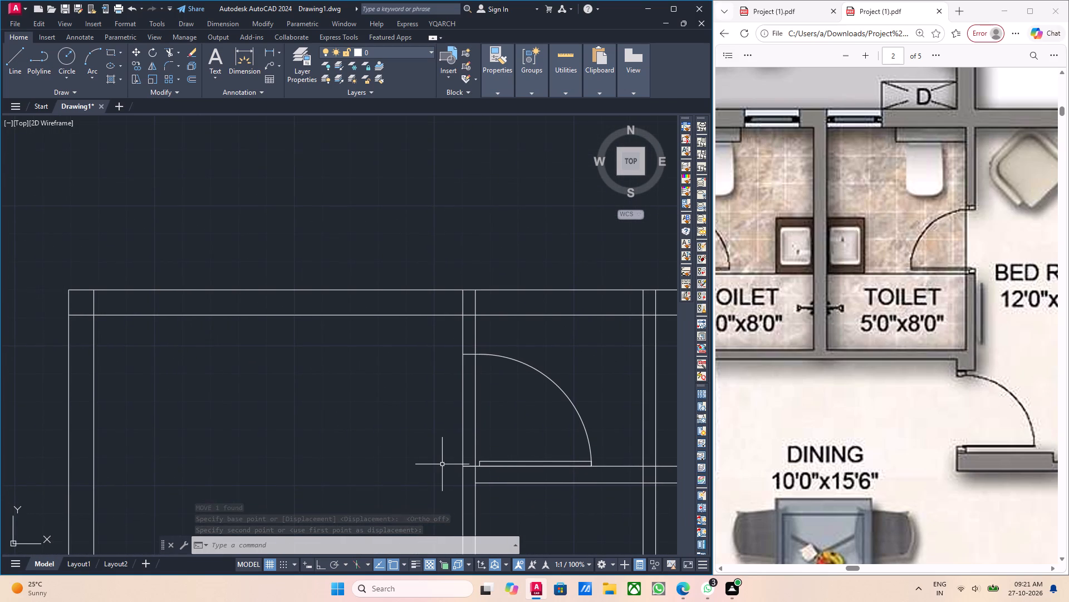
Draw a 2'6 reference line up the first toilet's bedroom-side wall from the door's hinge-side outer corner.
key(l)
key(Return)
scroll(487, 478, up, 2)
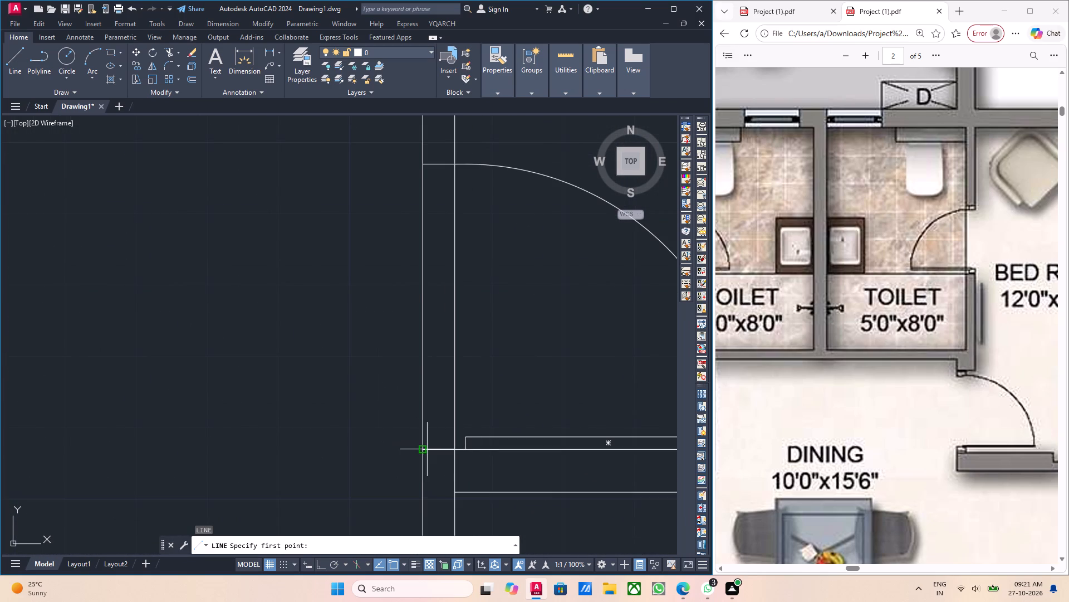
click(424, 449)
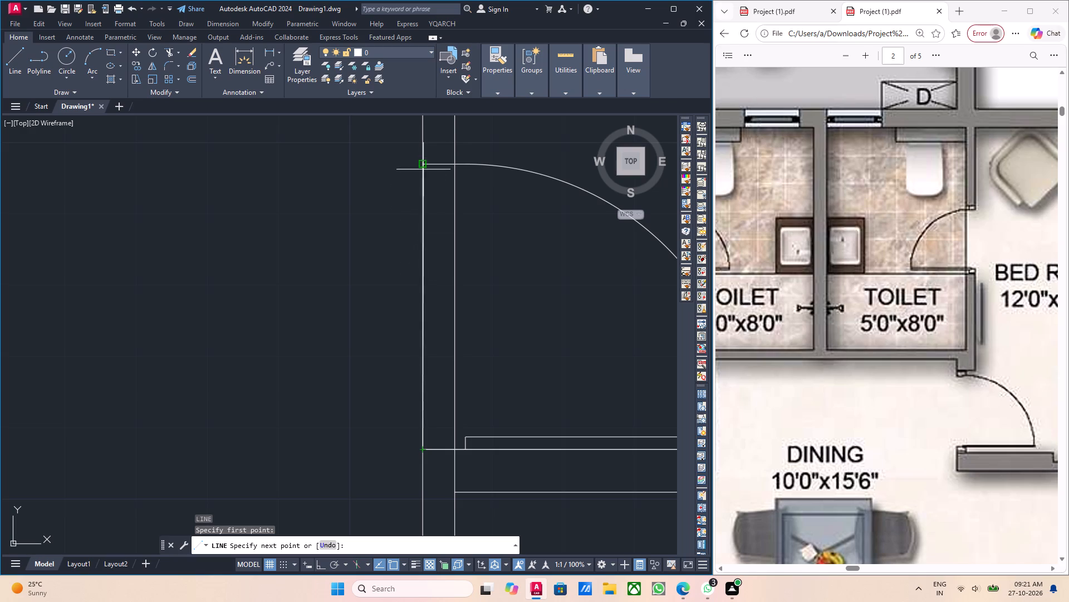
text(2'6)
key(Return)
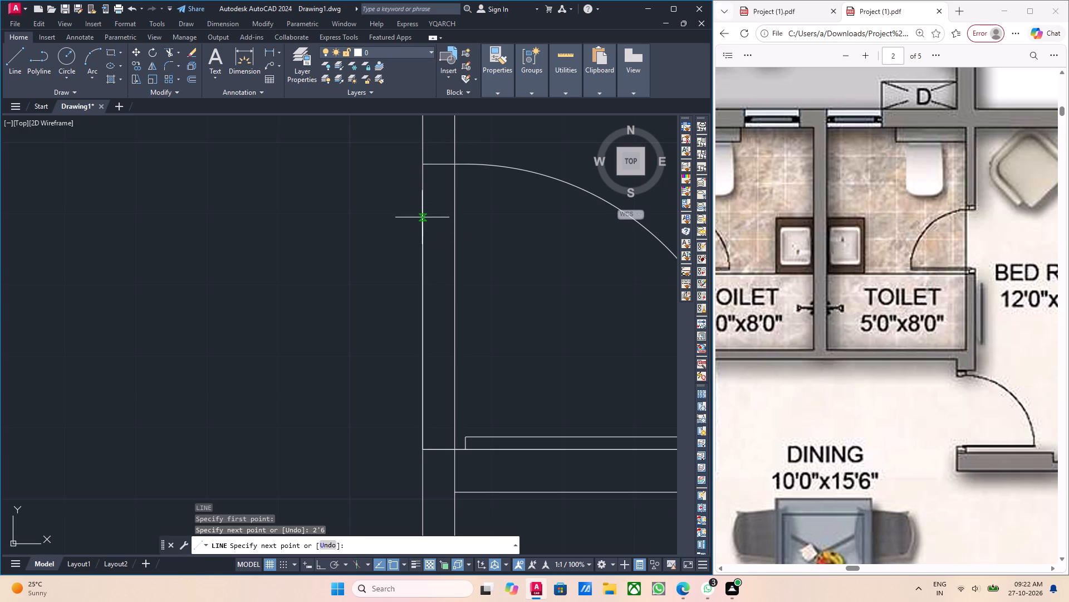
click(338, 192)
key(Escape)
key(grave)
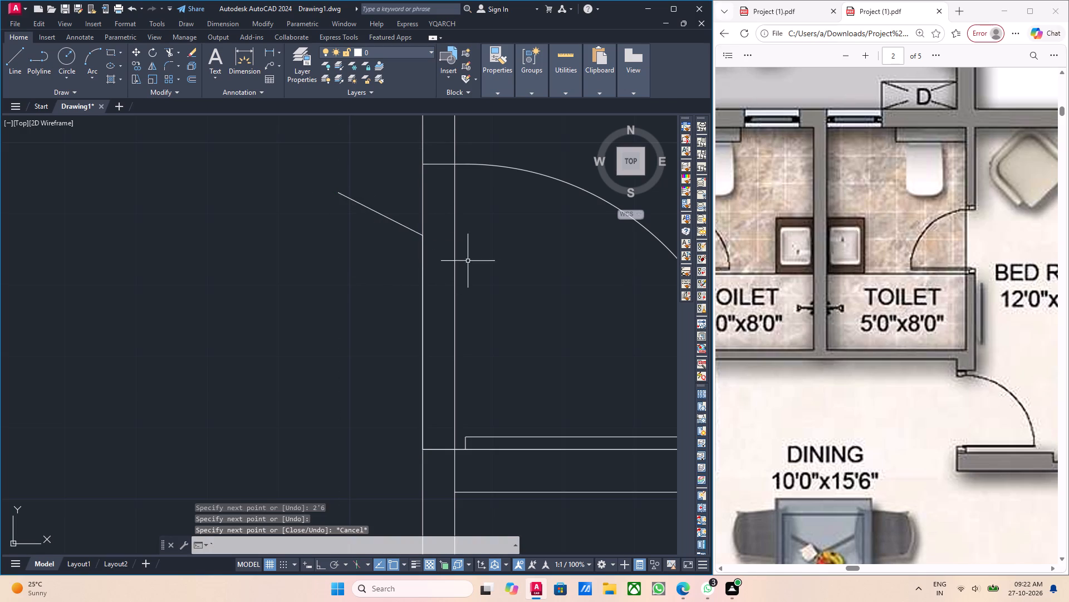
key(Escape)
Scale the door down from its hinge-side outer corner to the reference line's end, to a door size of about 2'-6.2".
middle_drag(506, 226, 352, 278)
middle_drag(352, 454, 418, 289)
click(468, 326)
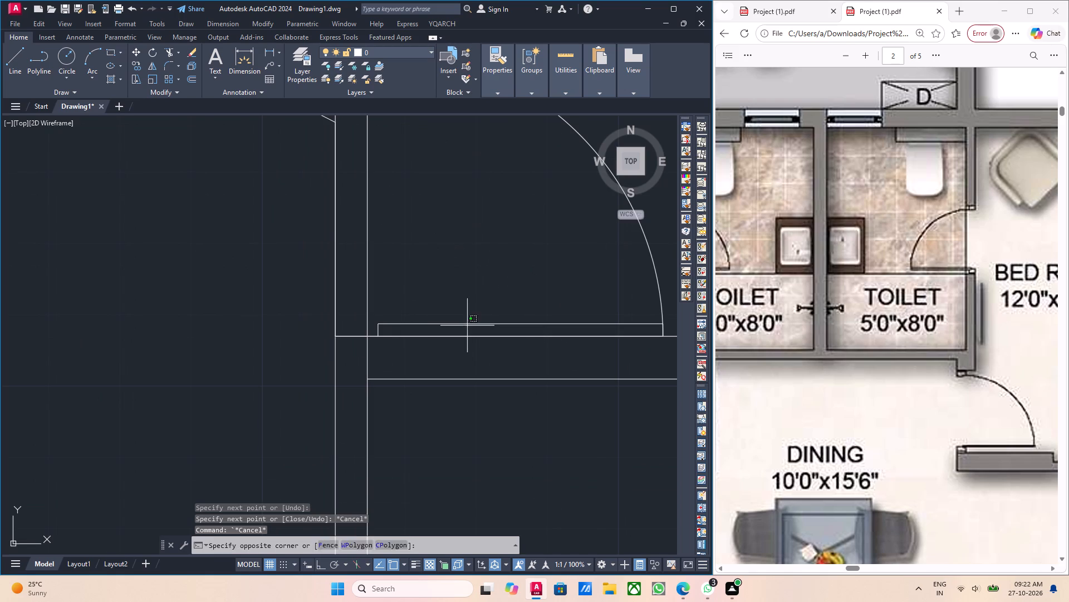
click(446, 315)
middle_drag(487, 348, 473, 346)
key(s)
key(c)
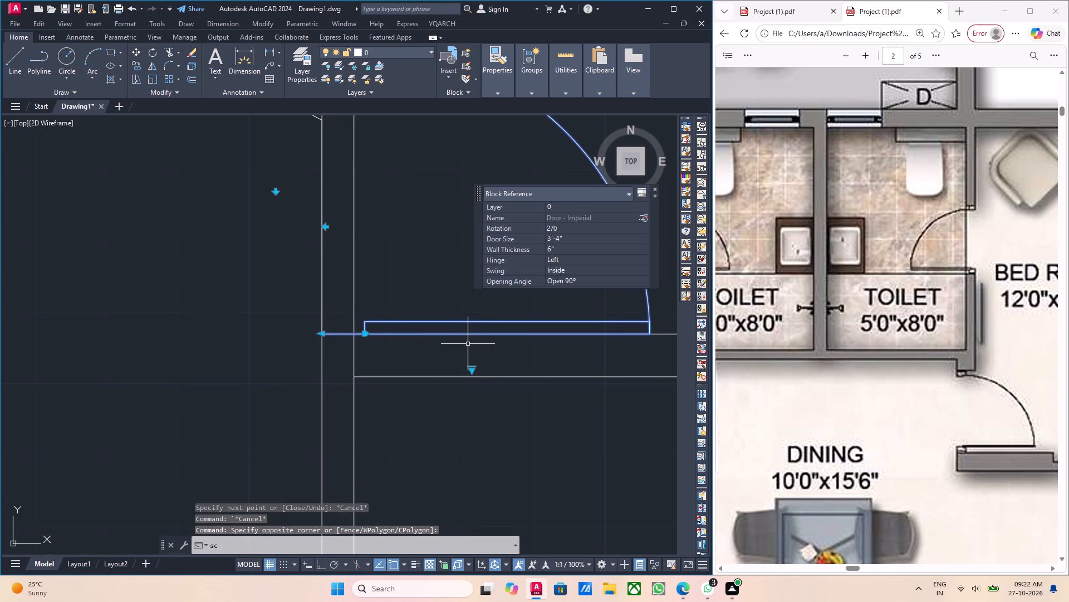
key(Return)
click(324, 336)
middle_drag(335, 232, 342, 312)
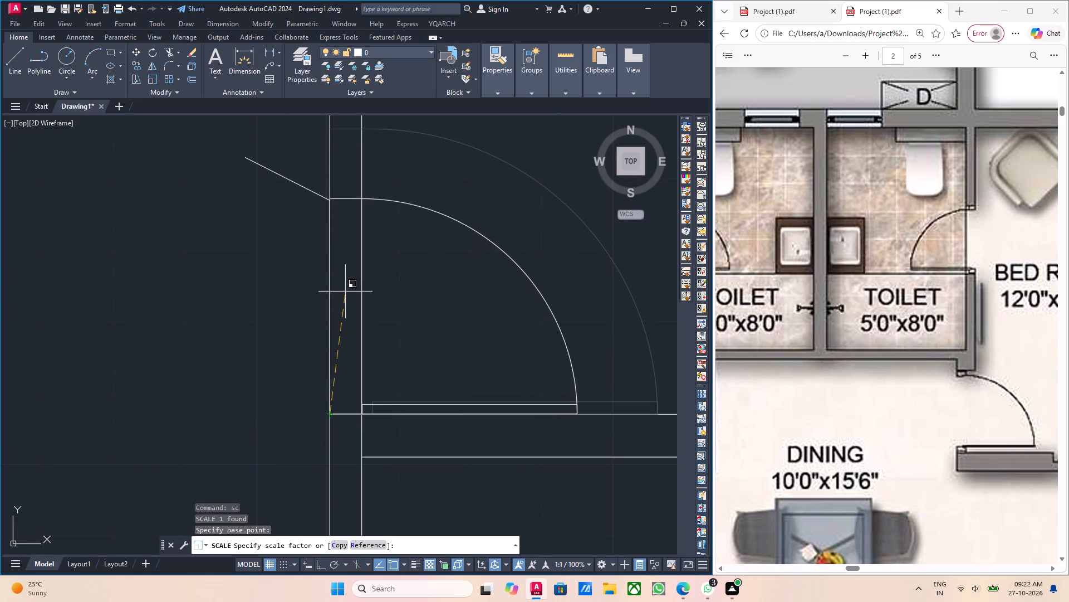
drag(346, 292, 347, 297)
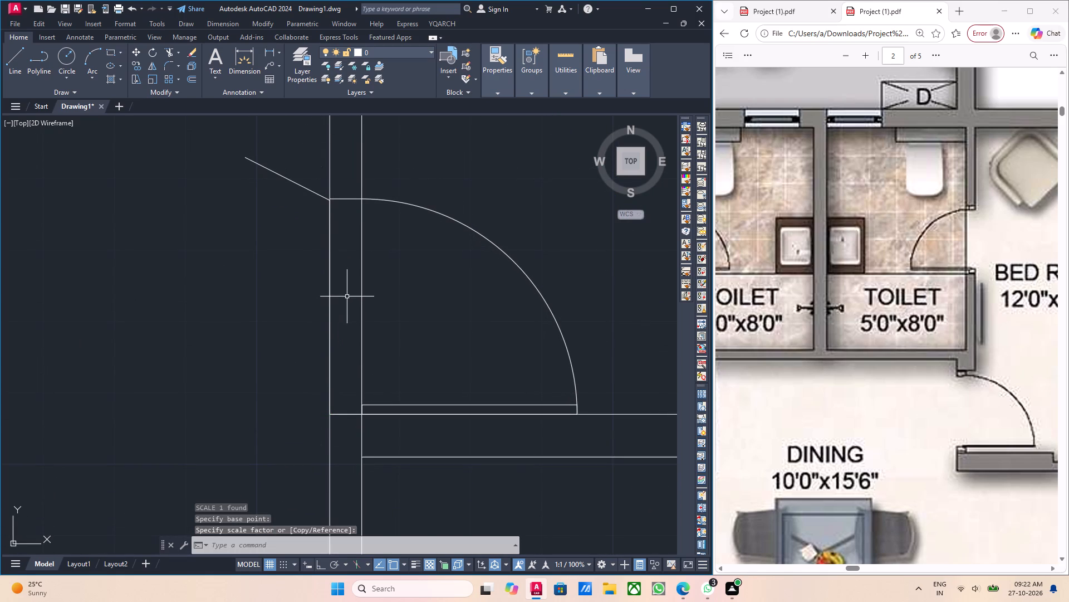
drag(347, 297, 347, 298)
key(Escape)
Scale the door again from the same corner so its opening meets the reference line's upper end, with a 2'-6" door size.
scroll(394, 344, down, 1)
middle_drag(375, 307, 405, 346)
scroll(388, 338, down, 1)
scroll(320, 300, up, 4)
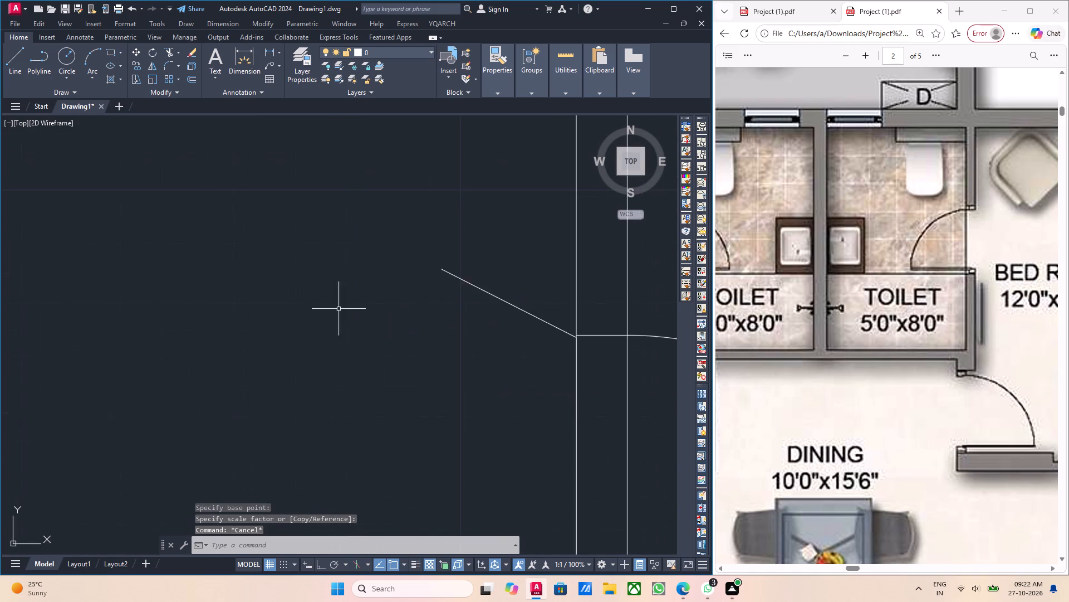
middle_drag(538, 316, 246, 327)
scroll(244, 327, down, 1)
scroll(410, 358, up, 3)
scroll(239, 343, up, 2)
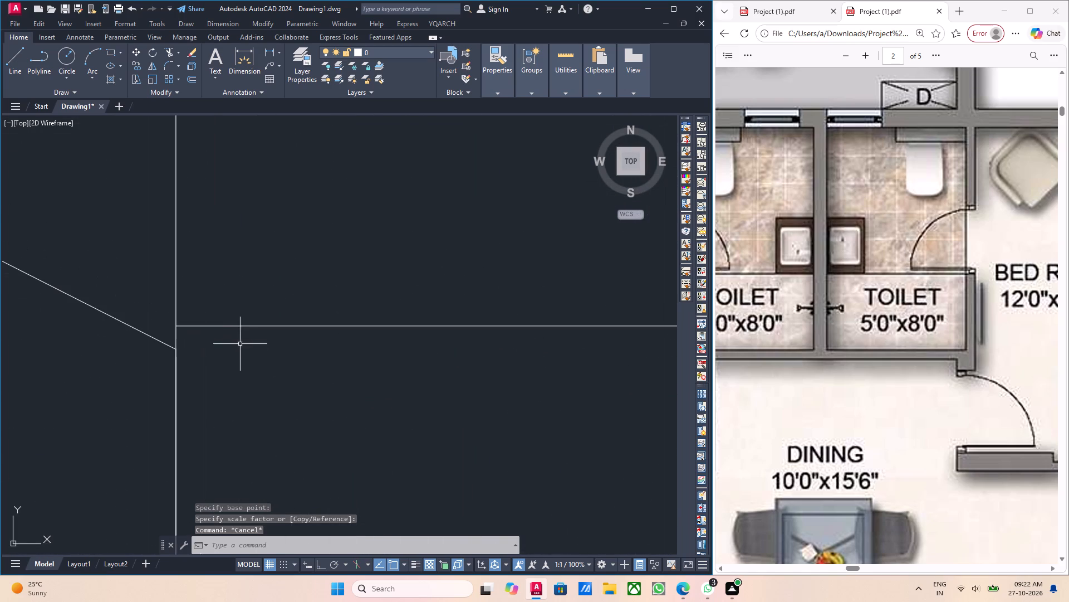
drag(213, 342, 212, 334)
click(203, 318)
middle_drag(284, 385, 266, 172)
scroll(262, 215, down, 3)
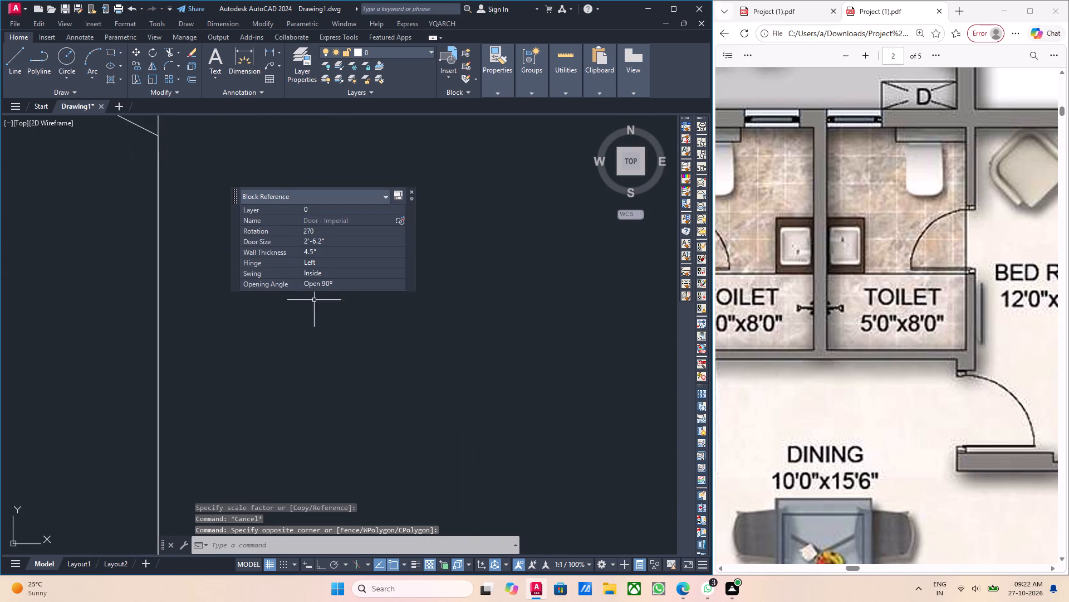
scroll(314, 300, down, 5)
scroll(398, 431, down, 3)
middle_drag(424, 465, 398, 413)
middle_drag(418, 455, 413, 440)
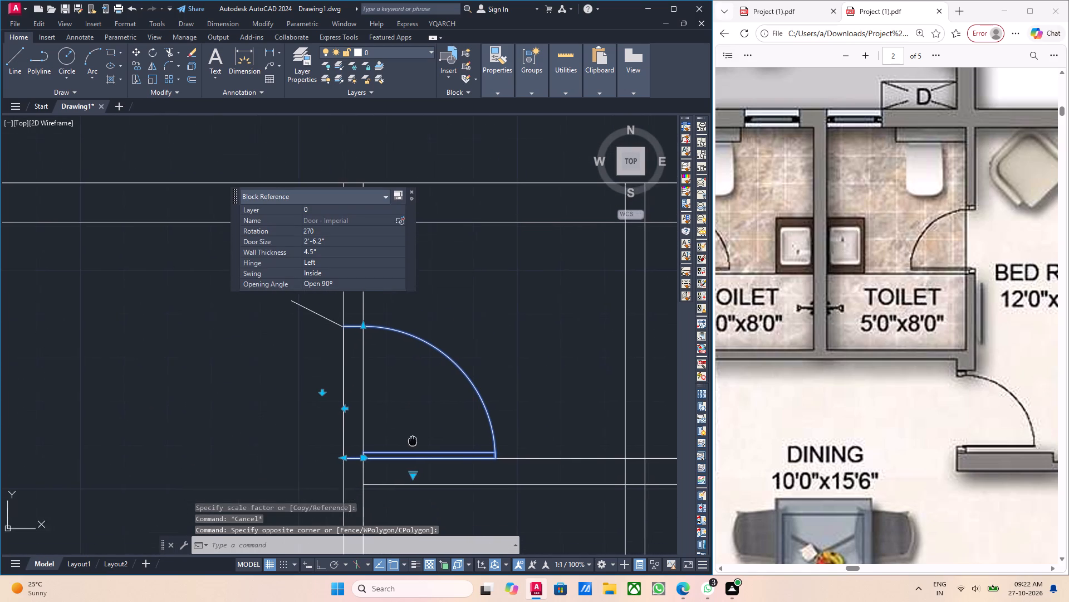
middle_drag(413, 440, 411, 431)
key(s)
key(c)
key(Return)
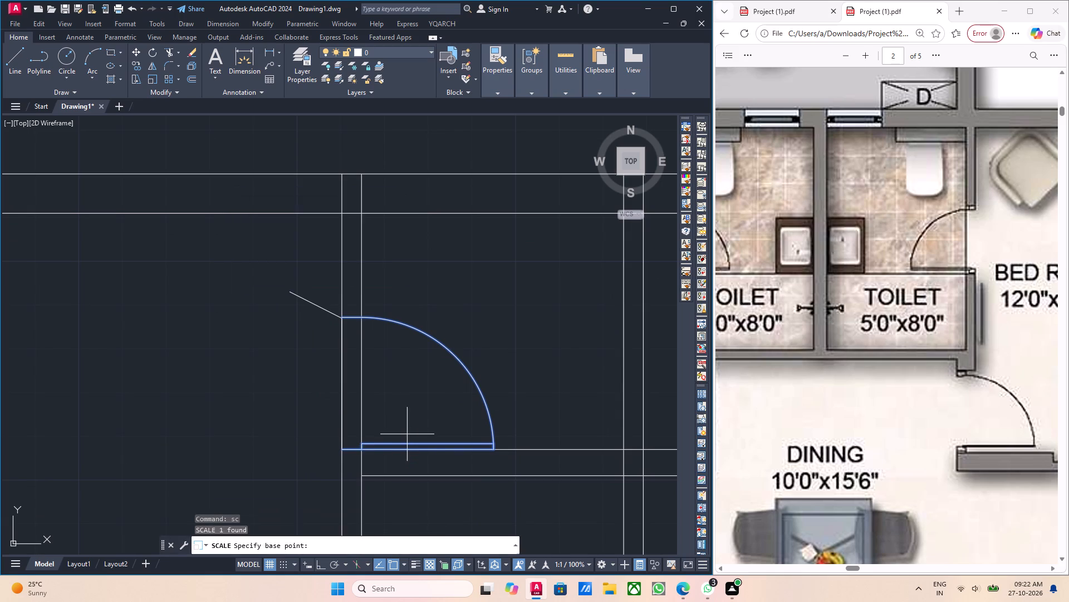
scroll(317, 422, up, 2)
click(377, 494)
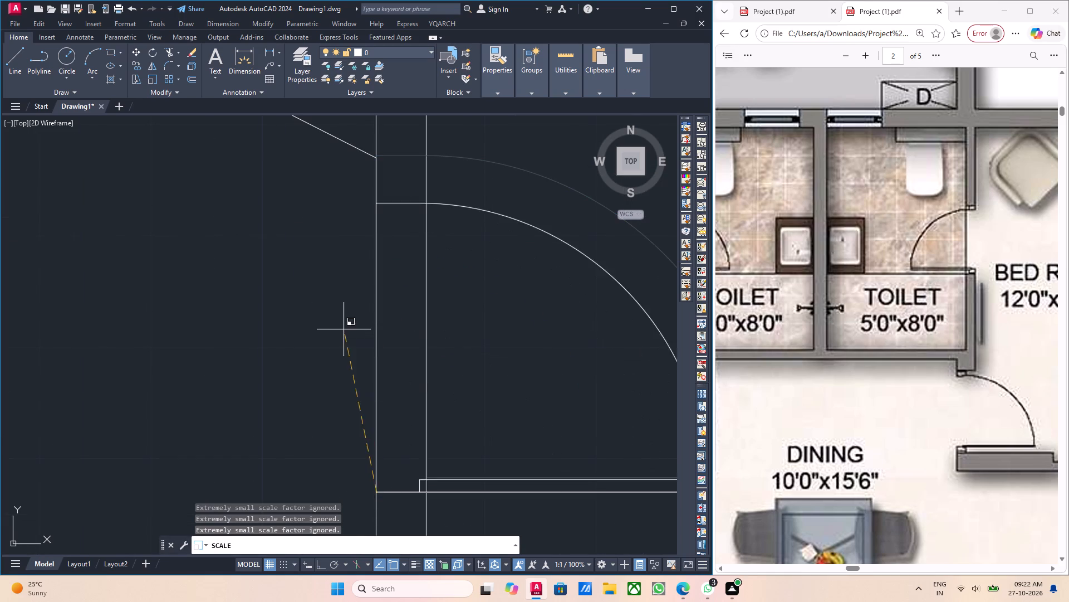
click(361, 300)
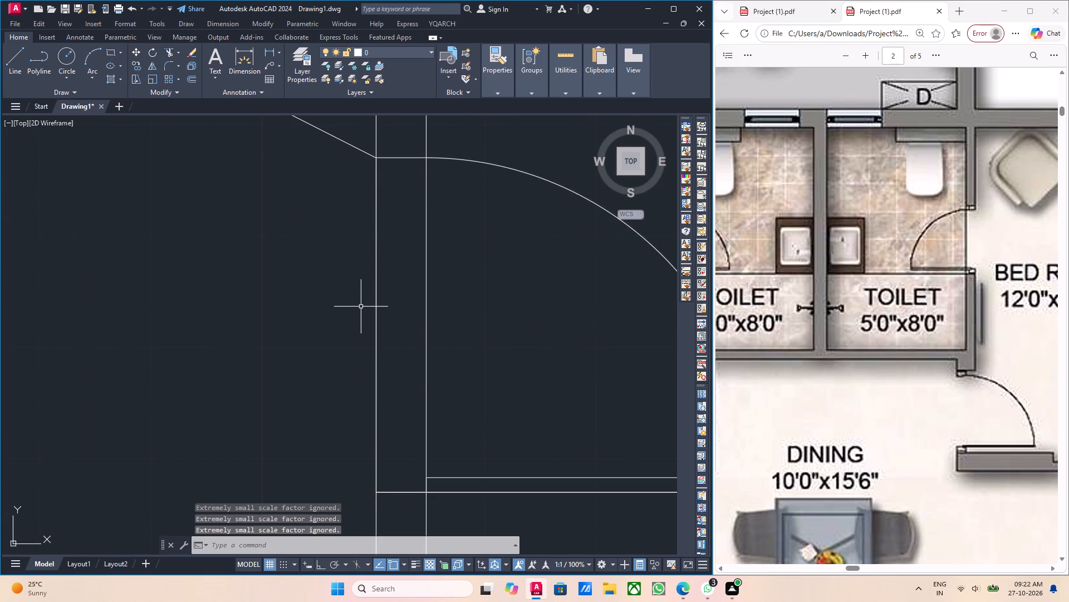
Erase the stray slanted line at the upper corner of the first toilet's door opening.
middle_drag(355, 263, 363, 368)
middle_drag(336, 312, 354, 343)
key(Escape)
key(Escape)
click(359, 321)
click(315, 249)
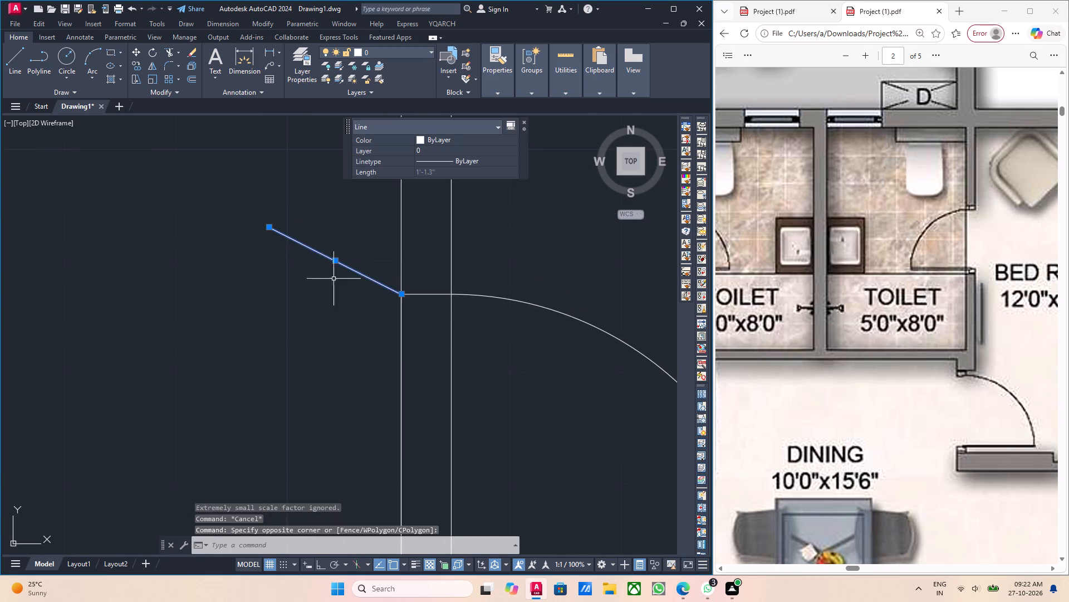
middle_drag(369, 323, 337, 329)
key(Delete)
Trim the bedroom-side wall lines across the first toilet's door opening.
scroll(336, 330, down, 5)
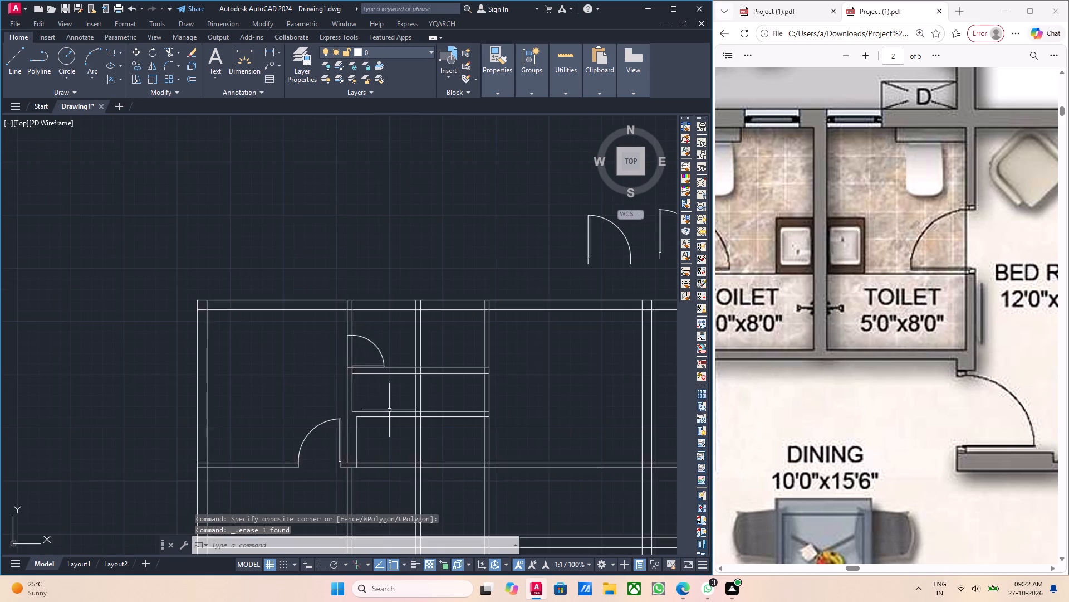
scroll(389, 411, up, 3)
middle_drag(333, 343, 343, 381)
text(tr)
key(Return)
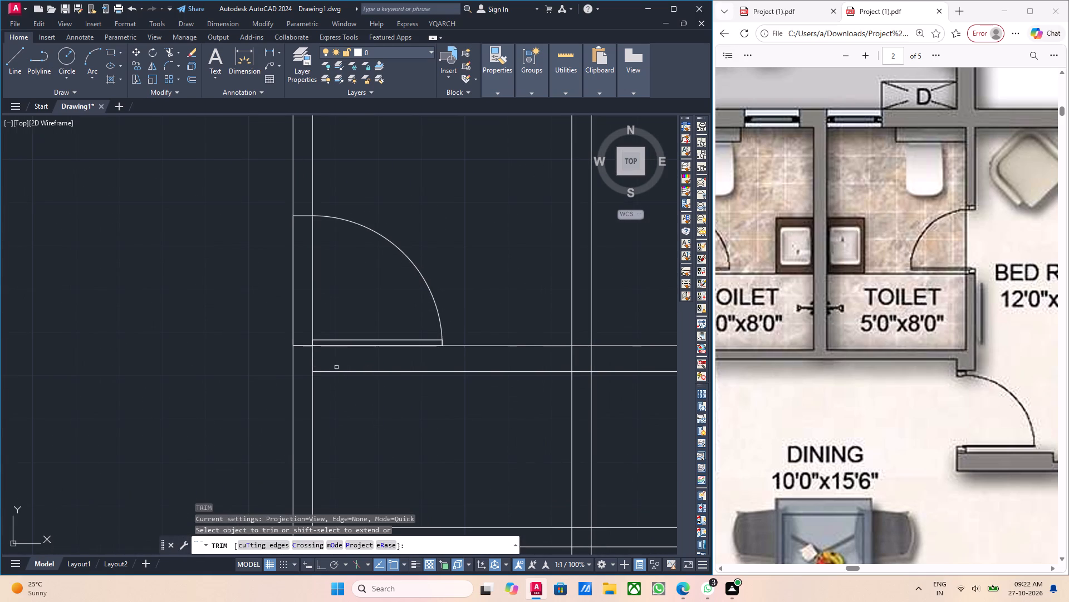
drag(328, 300, 318, 297)
click(285, 288)
scroll(290, 281, down, 2)
key(Escape)
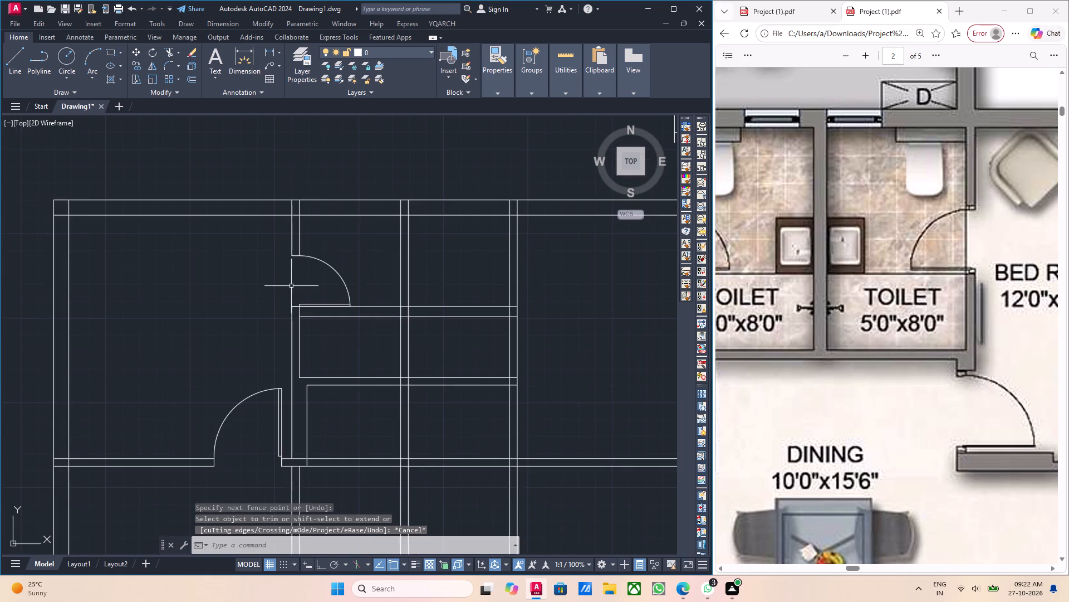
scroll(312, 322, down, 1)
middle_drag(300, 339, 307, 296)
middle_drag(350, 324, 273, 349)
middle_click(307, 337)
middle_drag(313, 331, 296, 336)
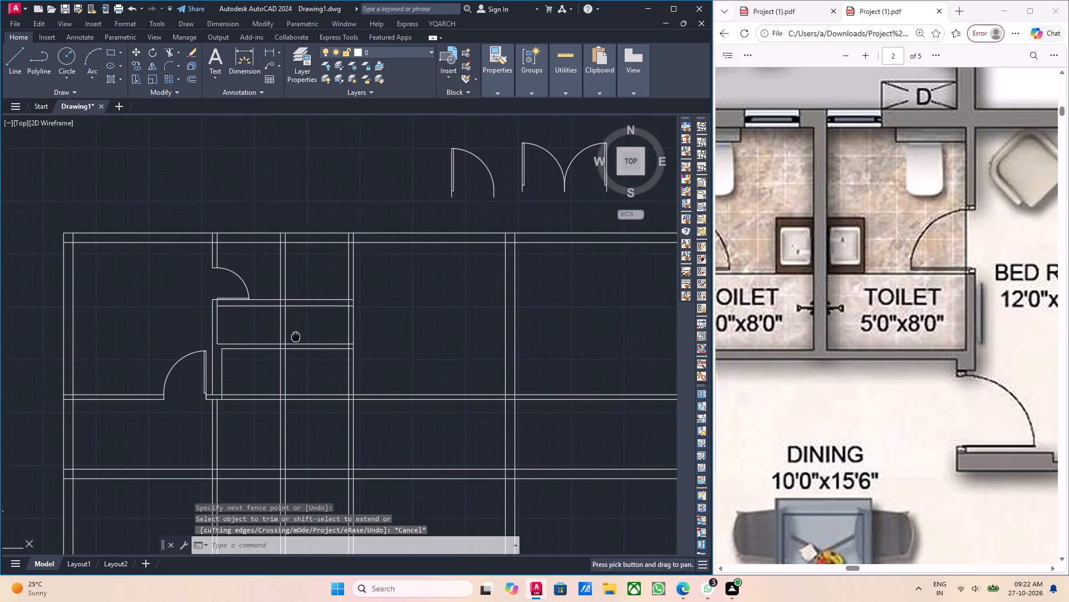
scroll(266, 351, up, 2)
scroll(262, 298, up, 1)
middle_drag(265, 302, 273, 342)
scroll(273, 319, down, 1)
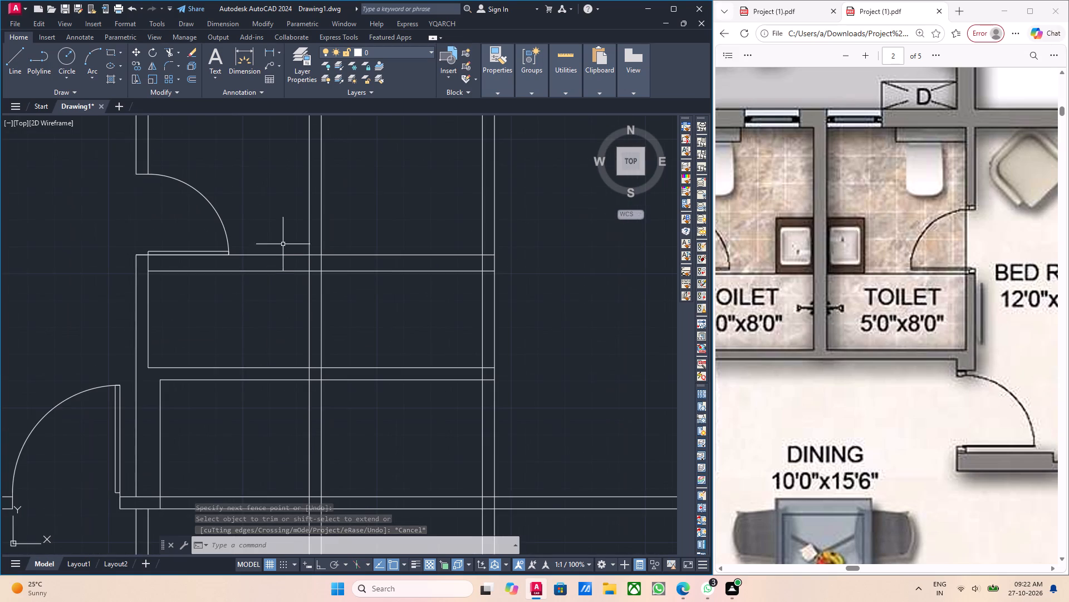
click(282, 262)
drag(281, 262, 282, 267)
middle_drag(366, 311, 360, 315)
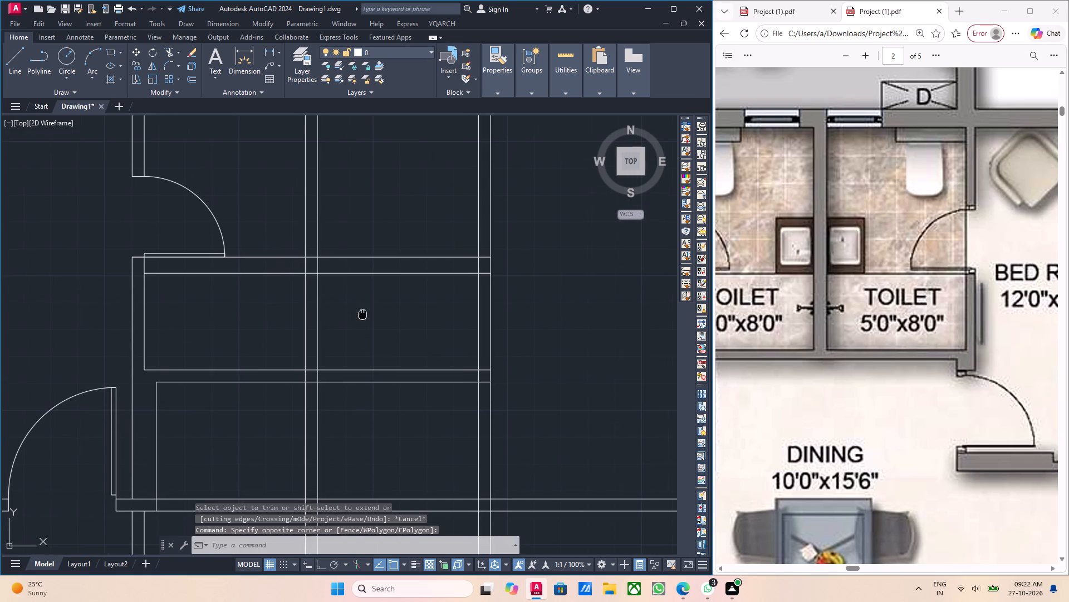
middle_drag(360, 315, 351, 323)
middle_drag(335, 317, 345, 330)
Mirror the first toilet's door about the vertical centre of the wall between the toilets with Ortho on, keeping the original.
scroll(230, 259, up, 2)
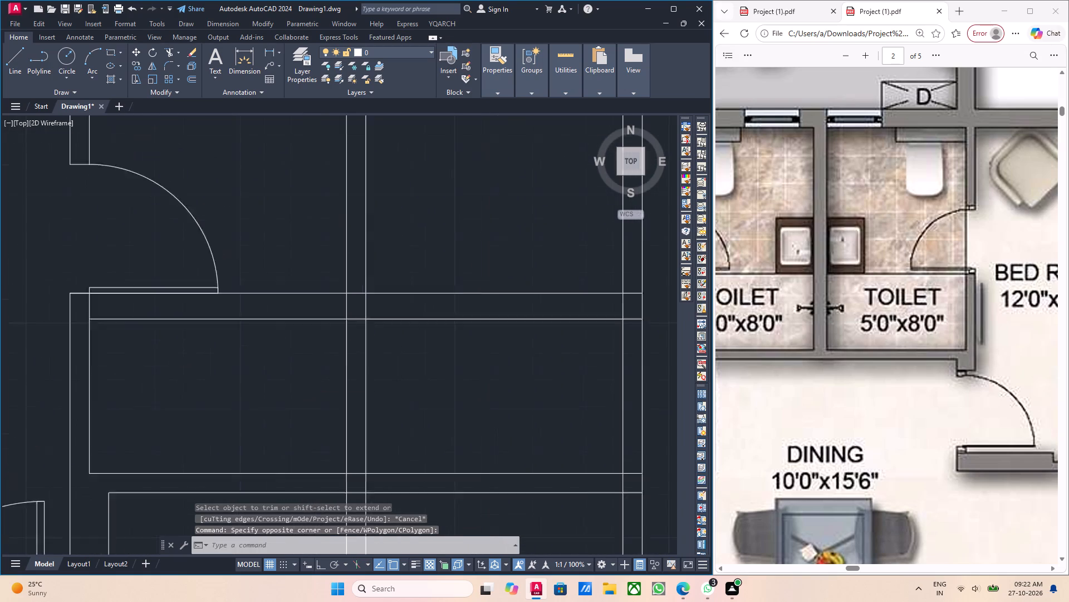
click(222, 292)
click(180, 267)
middle_drag(272, 278, 204, 301)
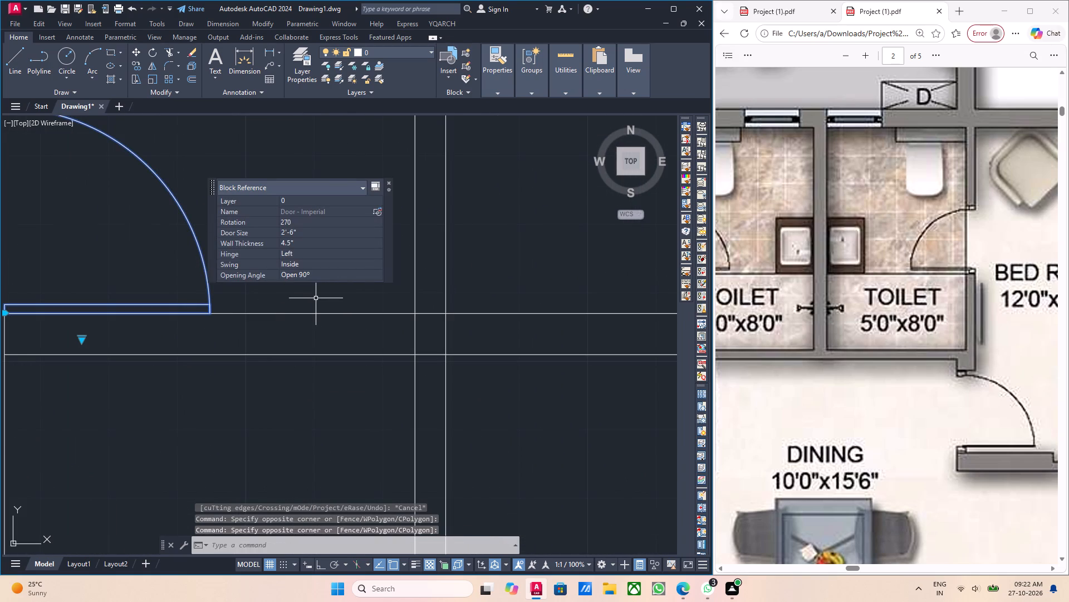
key(m)
key(i)
key(Return)
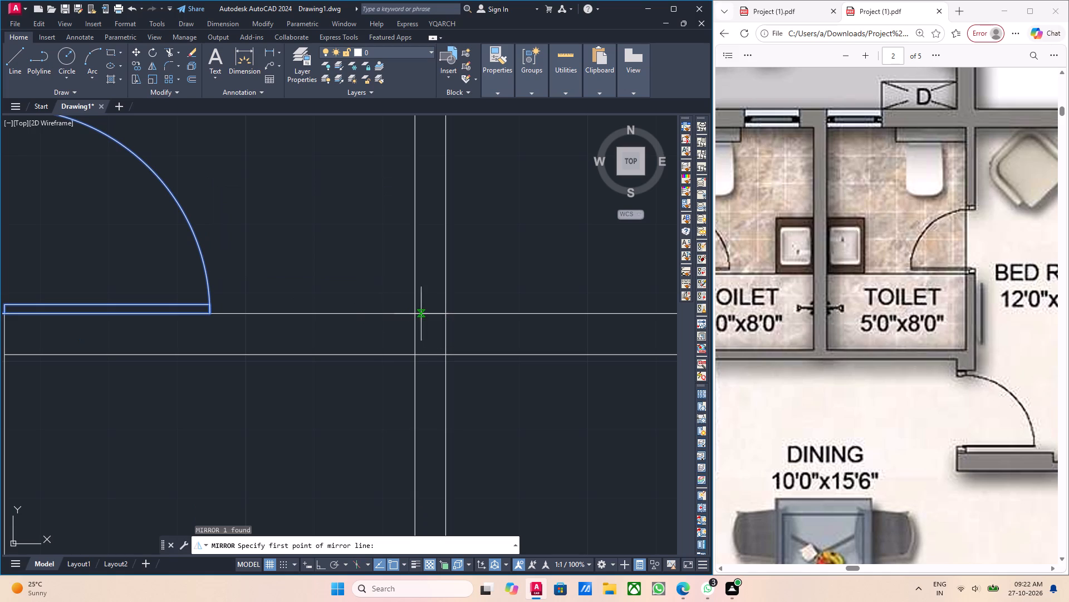
click(429, 312)
scroll(428, 278, down, 1)
middle_drag(428, 276, 426, 300)
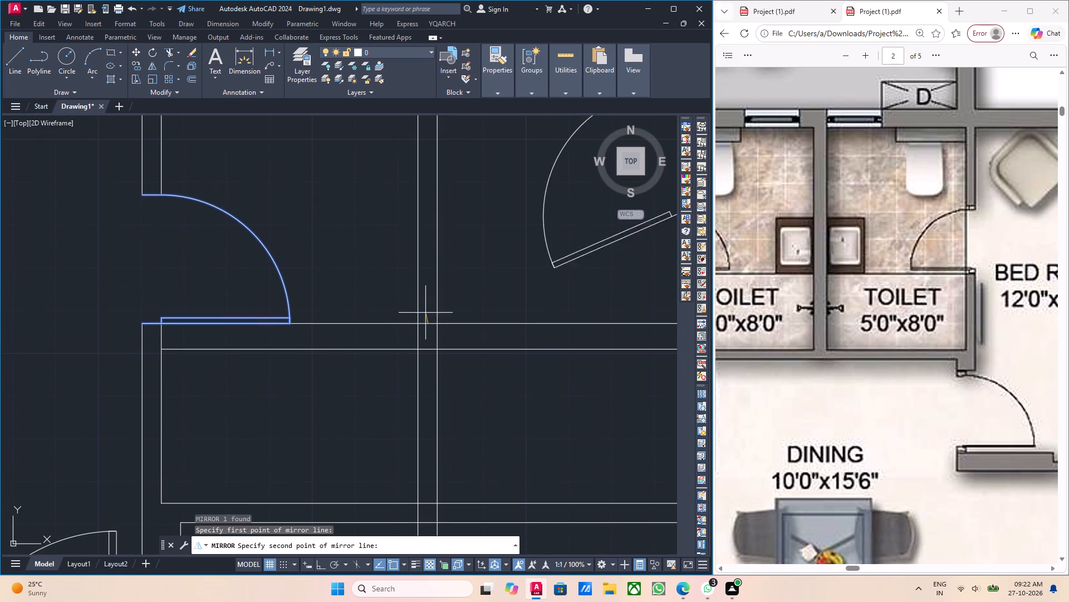
middle_drag(428, 319, 245, 373)
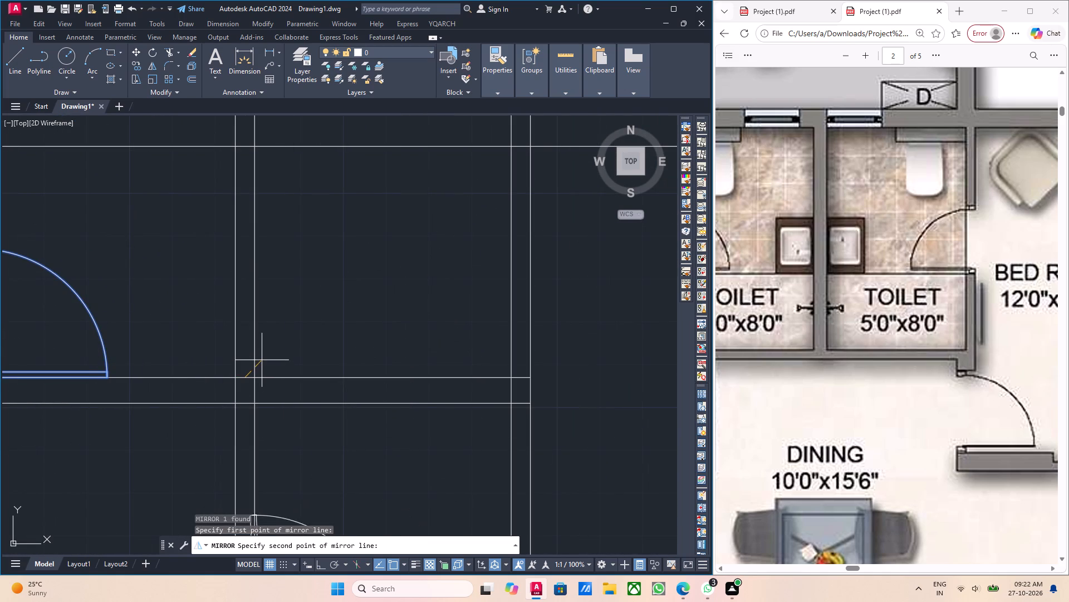
key(F8)
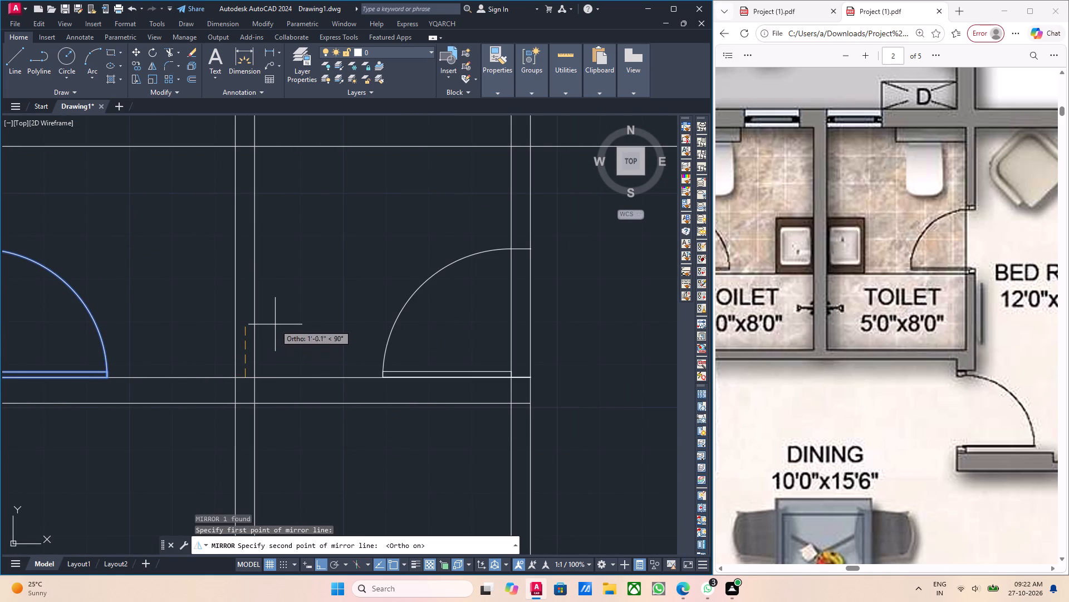
click(275, 318)
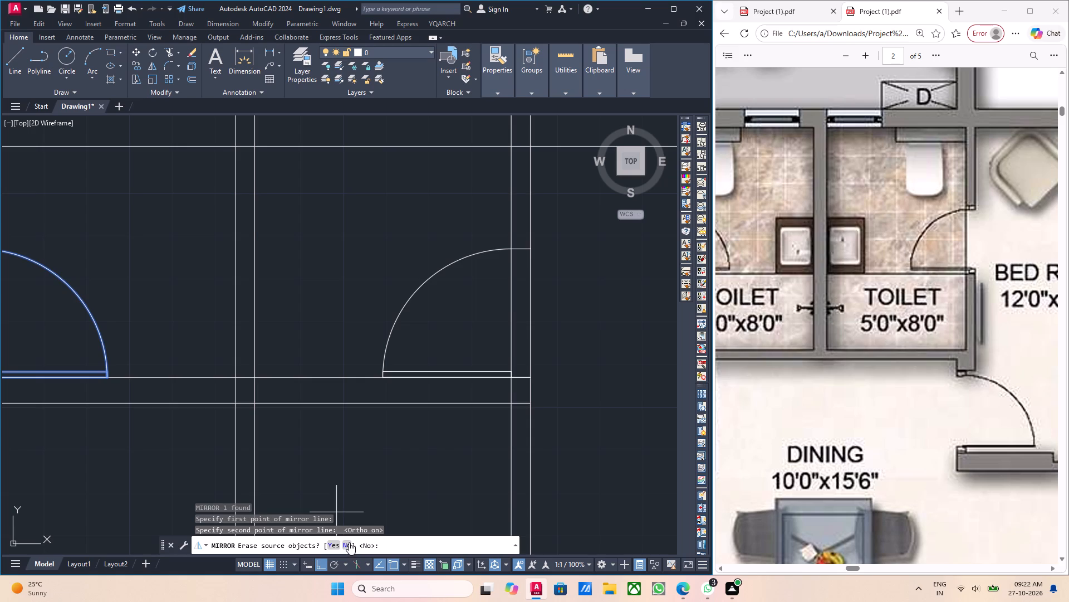
click(349, 542)
middle_drag(385, 371, 385, 398)
scroll(355, 382, down, 1)
key(Escape)
key(Escape)
Erase the horizontal line running across both toilets at the level of the two door leaves.
middle_drag(376, 363, 411, 356)
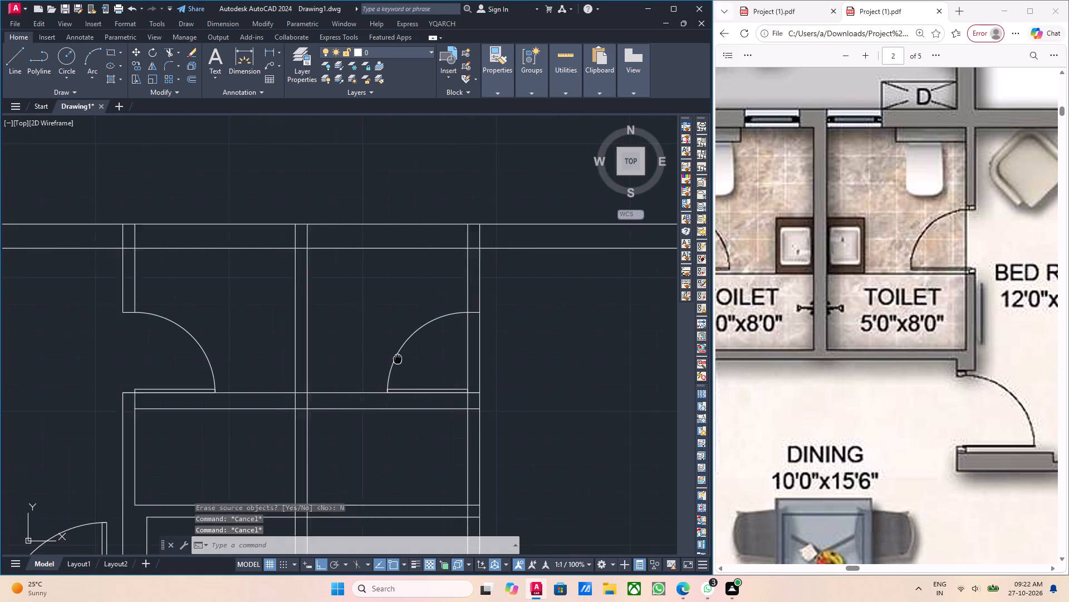
middle_drag(411, 356, 412, 354)
scroll(411, 353, down, 1)
scroll(274, 364, up, 1)
scroll(357, 370, down, 1)
scroll(411, 407, up, 1)
middle_drag(412, 407, 390, 389)
scroll(364, 354, up, 2)
drag(418, 323, 414, 315)
click(393, 288)
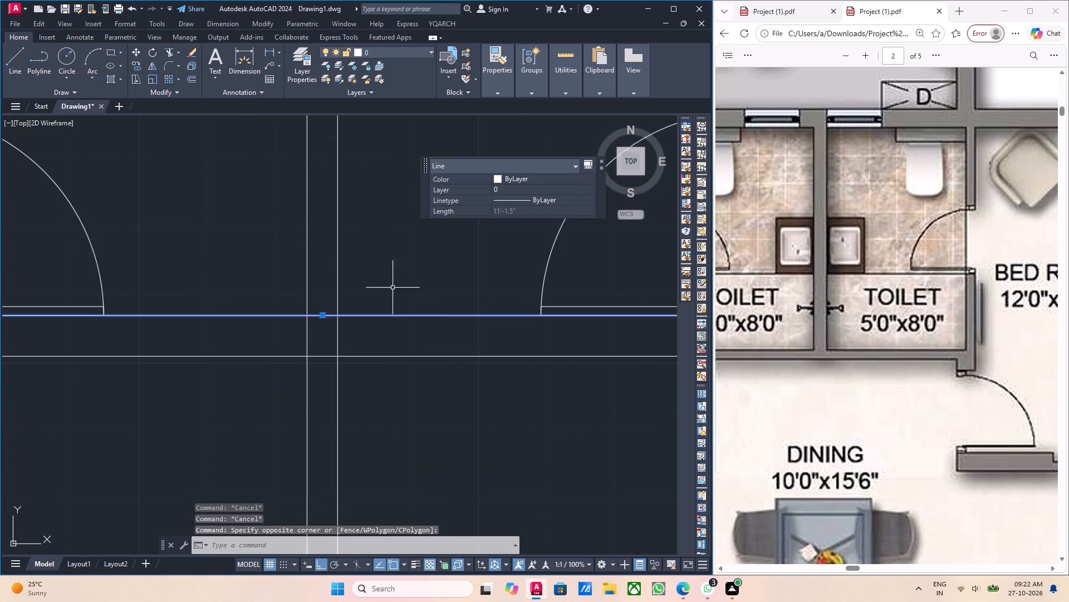
middle_click(421, 314)
key(Delete)
Trim the outer side wall lines across the second toilet's mirrored door opening.
scroll(421, 312, down, 3)
middle_drag(441, 343, 440, 350)
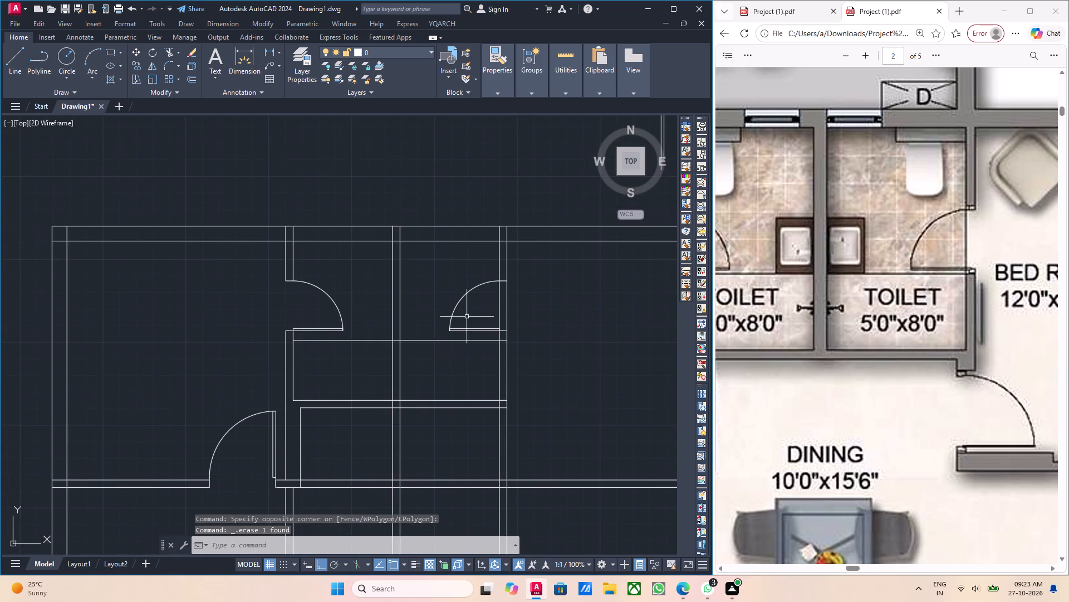
scroll(467, 317, up, 1)
middle_drag(468, 318, 419, 356)
middle_drag(486, 348, 473, 349)
middle_drag(476, 349, 461, 358)
middle_drag(480, 371, 479, 381)
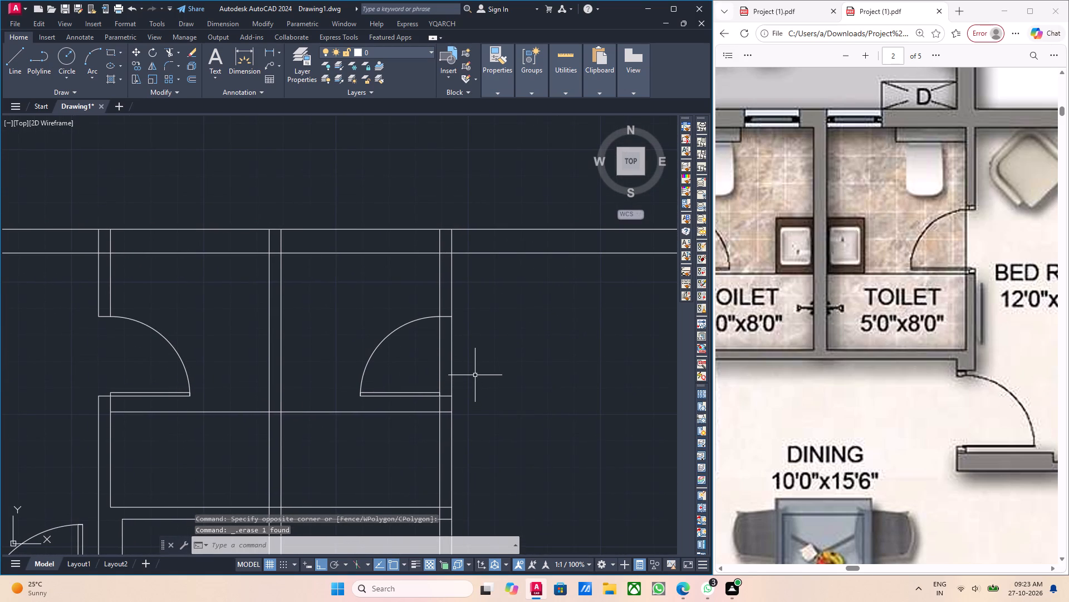
text(tr)
key(Return)
scroll(454, 369, up, 3)
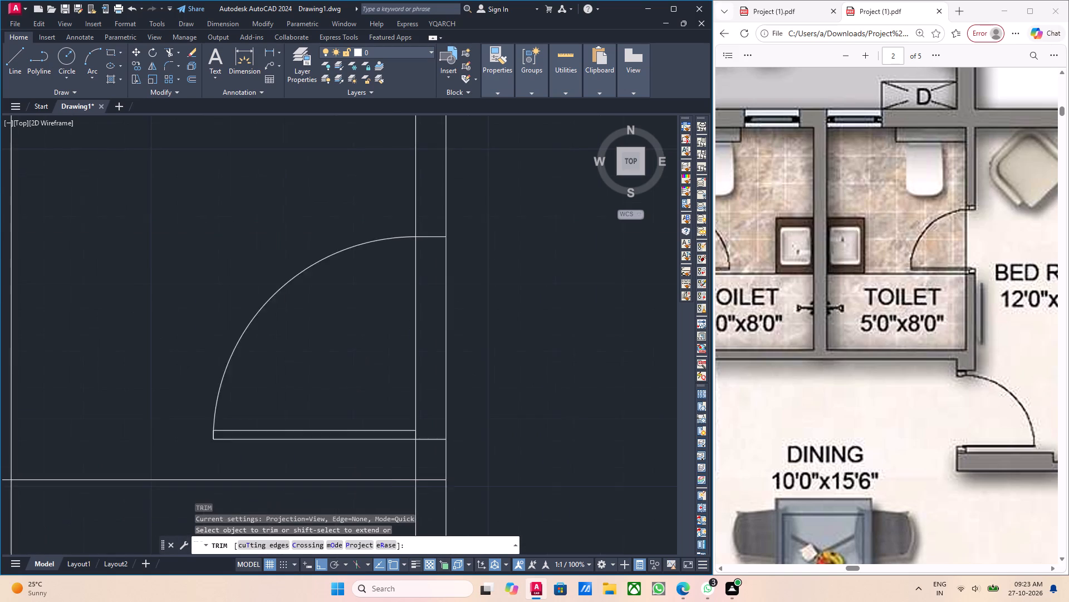
drag(472, 370, 446, 365)
drag(367, 349, 493, 355)
scroll(489, 348, down, 2)
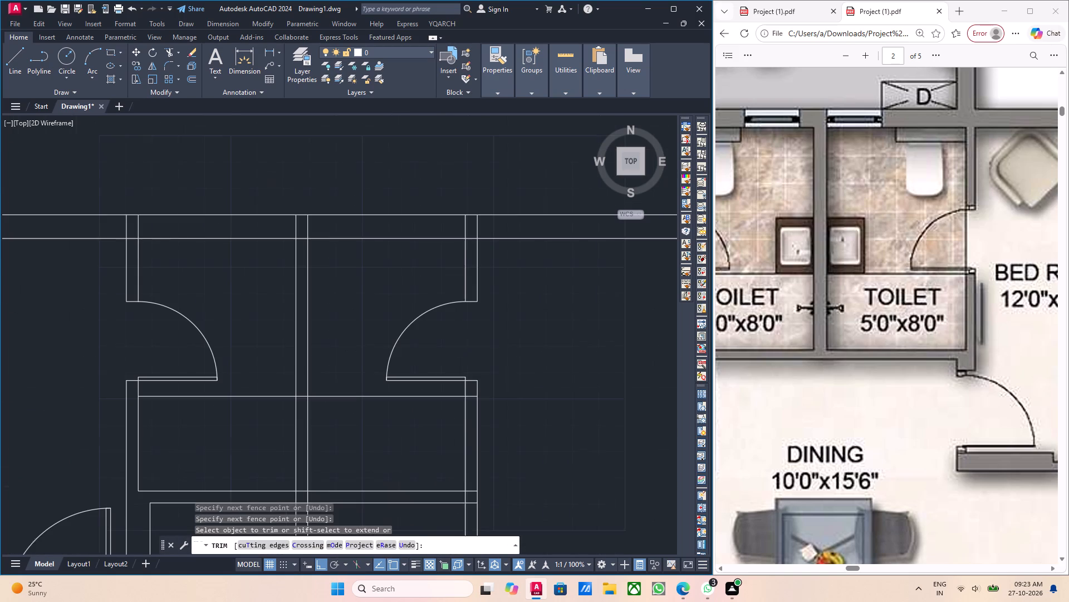
Examine the drafted toilets, their door openings and the adjoining bedroom walls in the drawing.
scroll(489, 349, down, 1)
key(Escape)
key(Escape)
scroll(482, 352, down, 3)
middle_drag(493, 387, 483, 382)
middle_drag(479, 423, 457, 415)
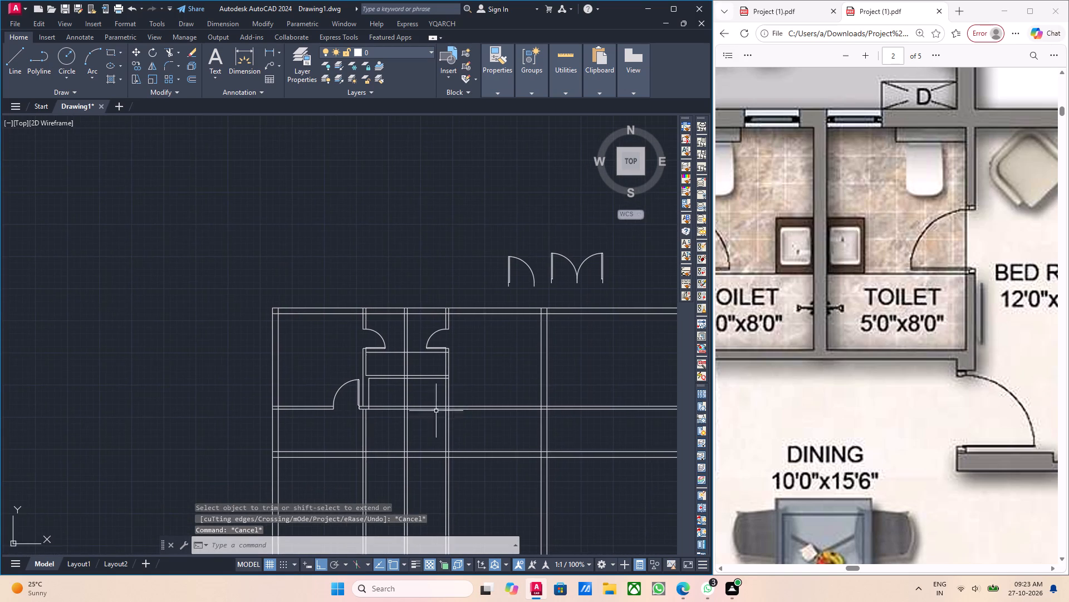
scroll(421, 390, up, 2)
middle_drag(424, 421, 422, 434)
scroll(422, 434, down, 1)
middle_click(424, 427)
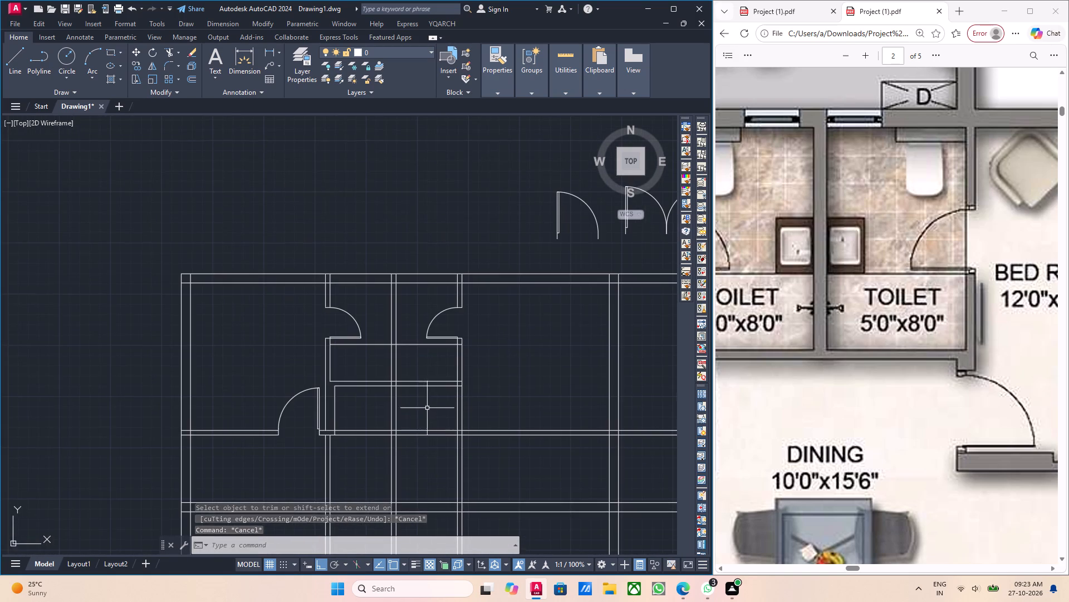
middle_drag(428, 405, 428, 439)
middle_drag(425, 403, 424, 418)
middle_drag(380, 394, 386, 411)
middle_drag(355, 385, 376, 395)
middle_drag(340, 384, 376, 391)
middle_drag(374, 389, 383, 396)
middle_drag(540, 424, 491, 431)
middle_drag(633, 417, 606, 430)
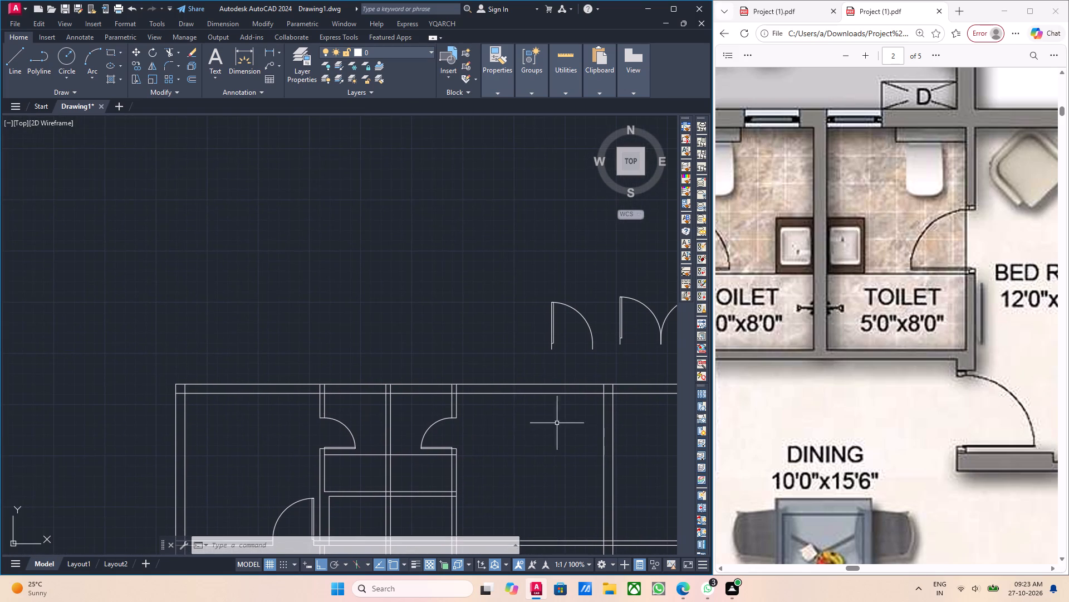
middle_drag(504, 418, 504, 426)
middle_drag(478, 421, 327, 394)
middle_drag(506, 404, 431, 402)
middle_drag(467, 390, 450, 391)
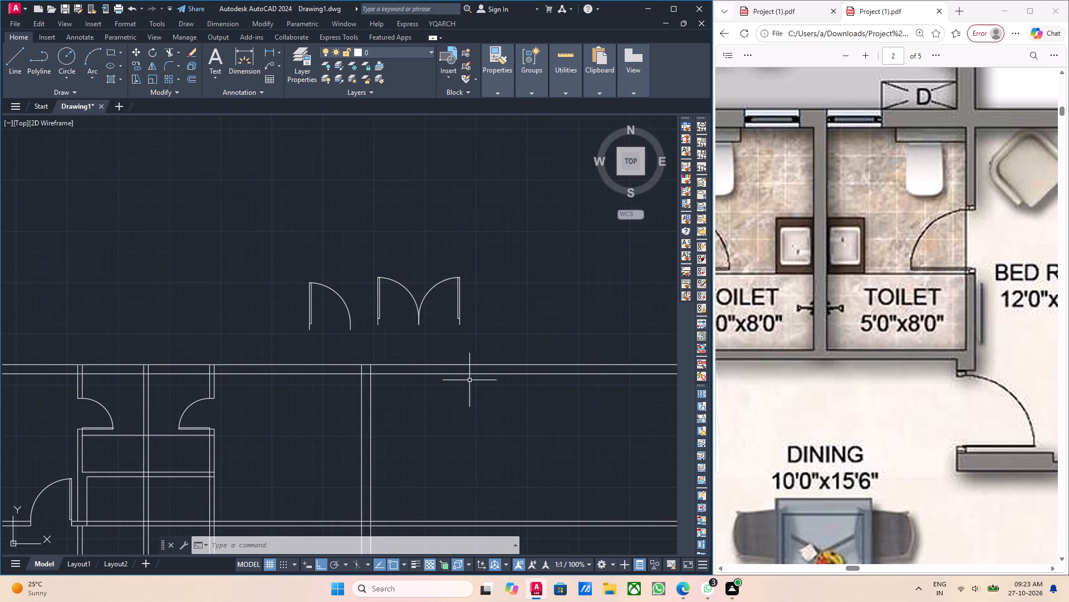
middle_drag(470, 380, 397, 380)
middle_drag(393, 397, 340, 398)
scroll(353, 397, down, 1)
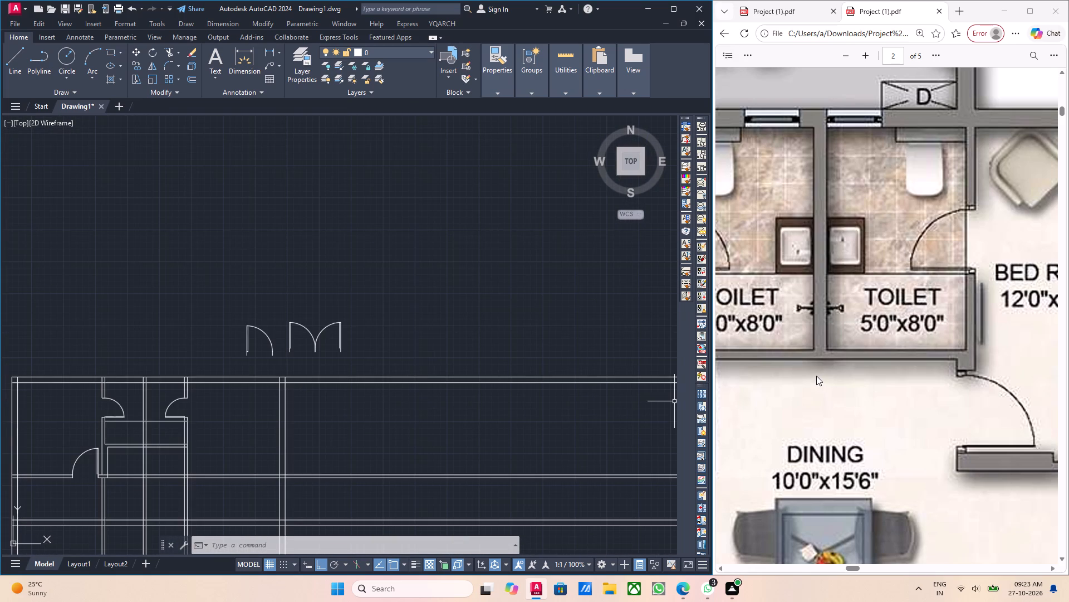
Switch to the PDF in Edge and examine the plan around the toilets, dining area and 12'0"x12'0" bedroom.
ctrl+scroll(831, 379, down, 1)
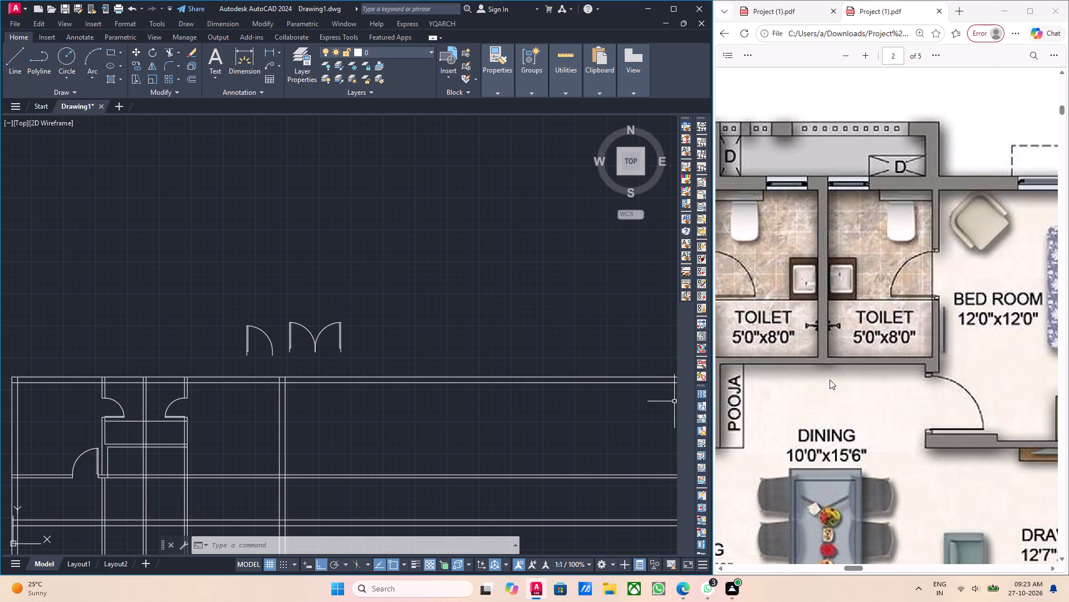
ctrl+scroll(829, 380, down, 1)
ctrl+middle_drag(829, 383, 809, 387)
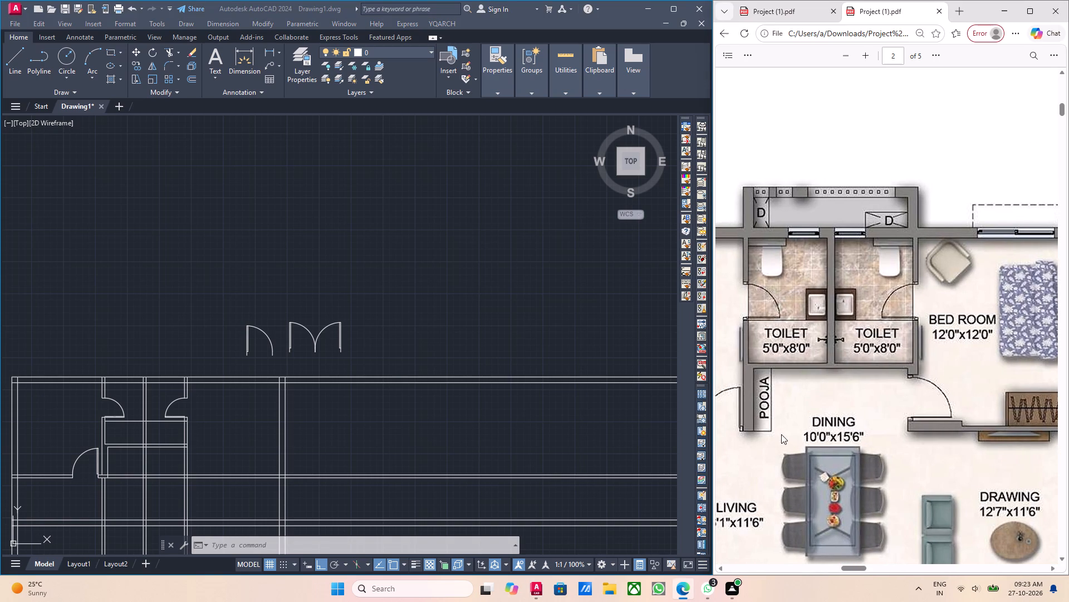
scroll(781, 436, down, 1)
scroll(824, 401, up, 2)
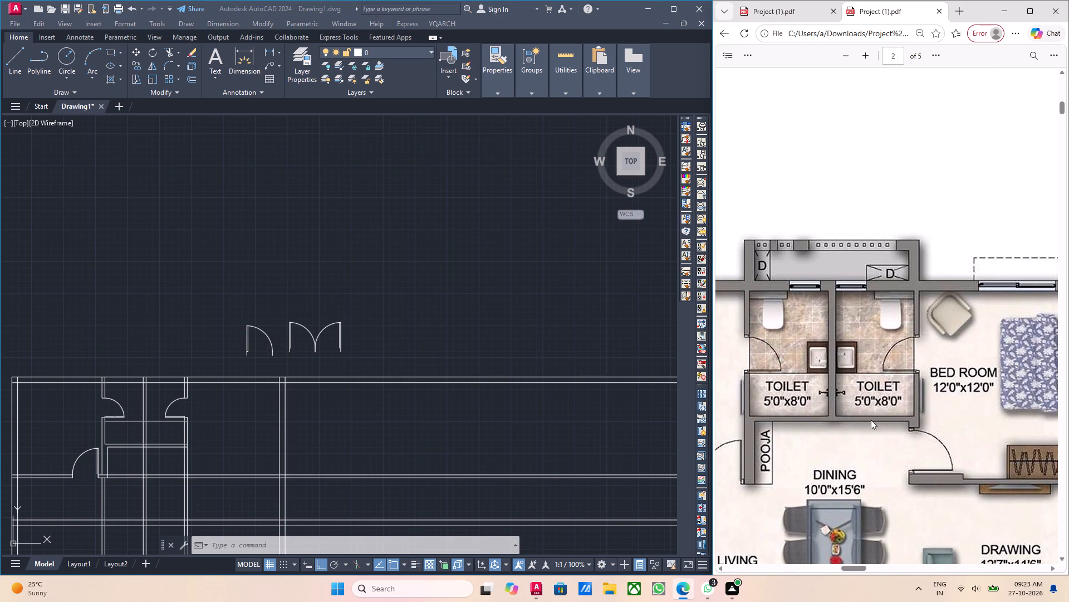
ctrl+middle_drag(870, 420, 842, 410)
ctrl+middle_drag(840, 410, 852, 412)
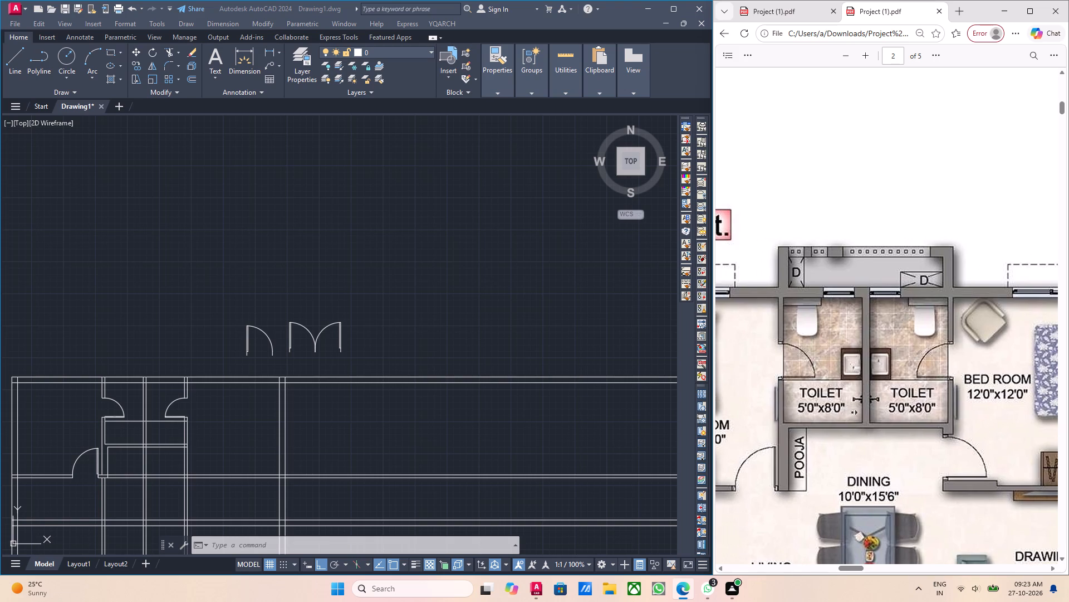
ctrl+middle_drag(852, 412, 893, 417)
scroll(295, 462, up, 1)
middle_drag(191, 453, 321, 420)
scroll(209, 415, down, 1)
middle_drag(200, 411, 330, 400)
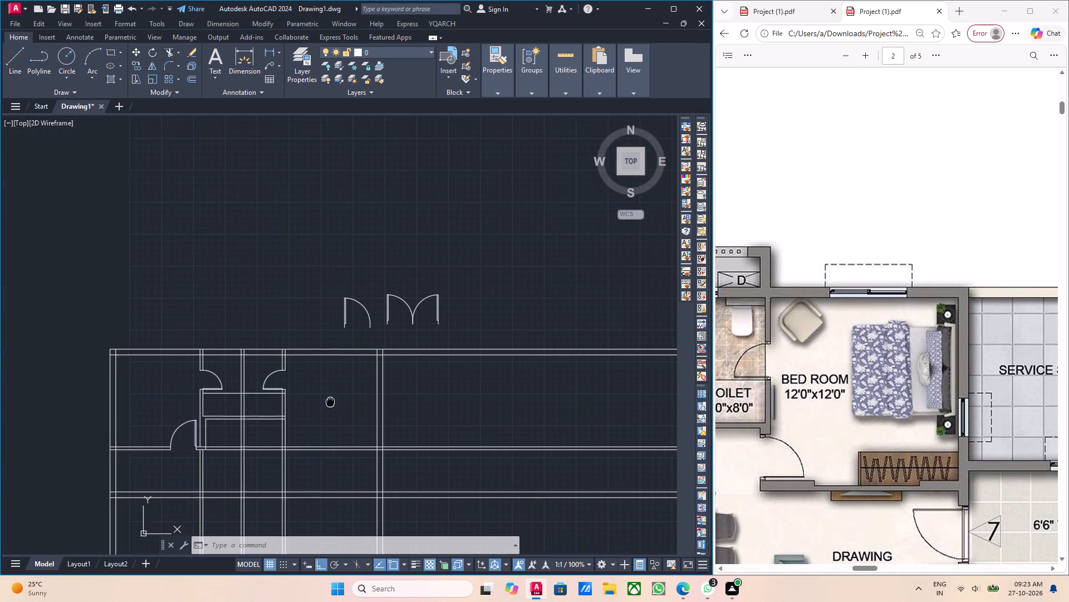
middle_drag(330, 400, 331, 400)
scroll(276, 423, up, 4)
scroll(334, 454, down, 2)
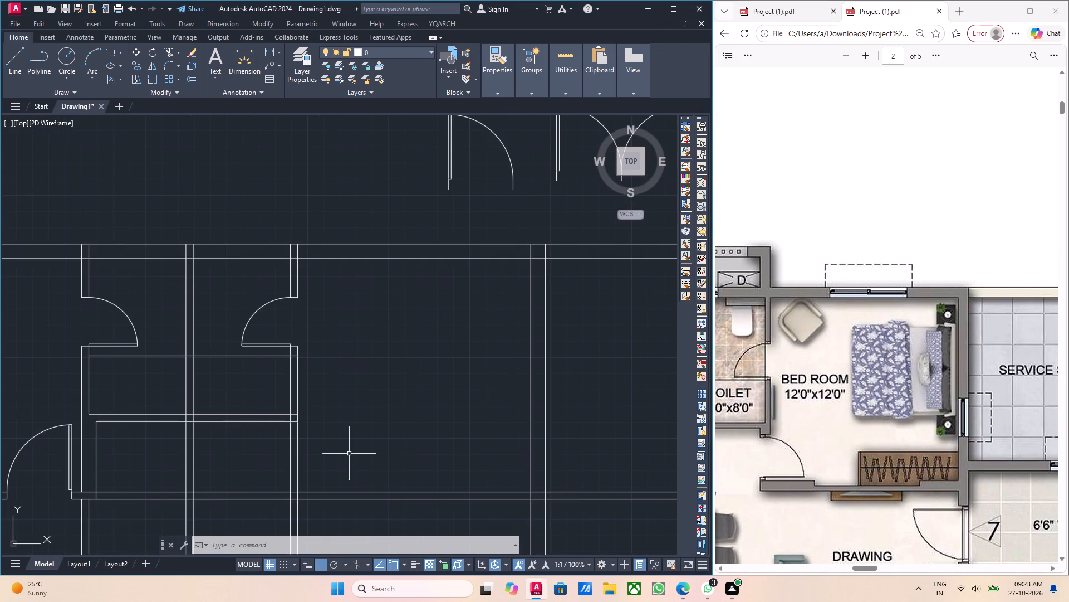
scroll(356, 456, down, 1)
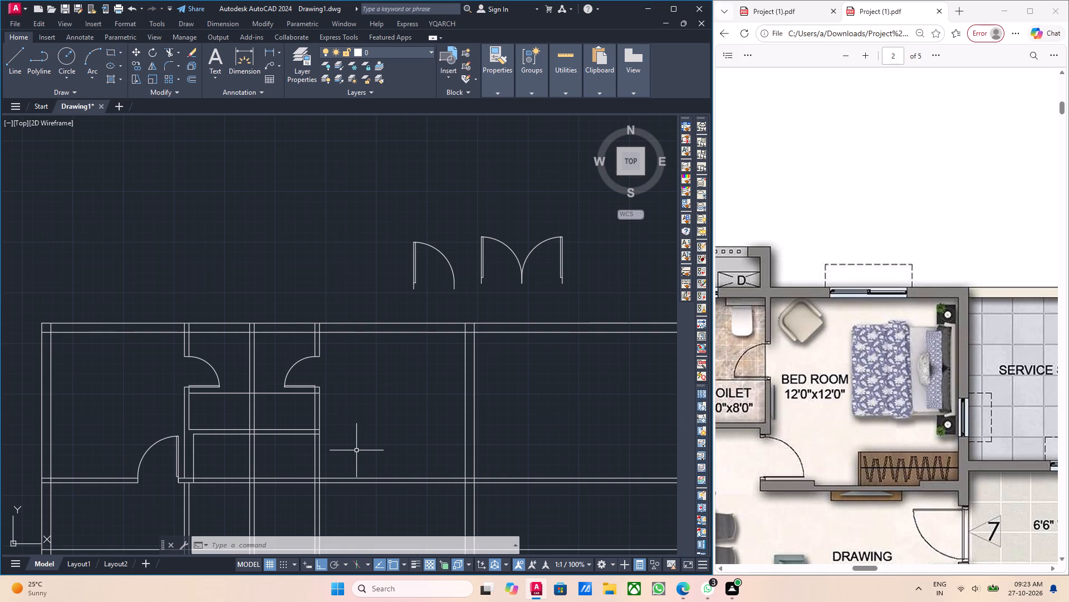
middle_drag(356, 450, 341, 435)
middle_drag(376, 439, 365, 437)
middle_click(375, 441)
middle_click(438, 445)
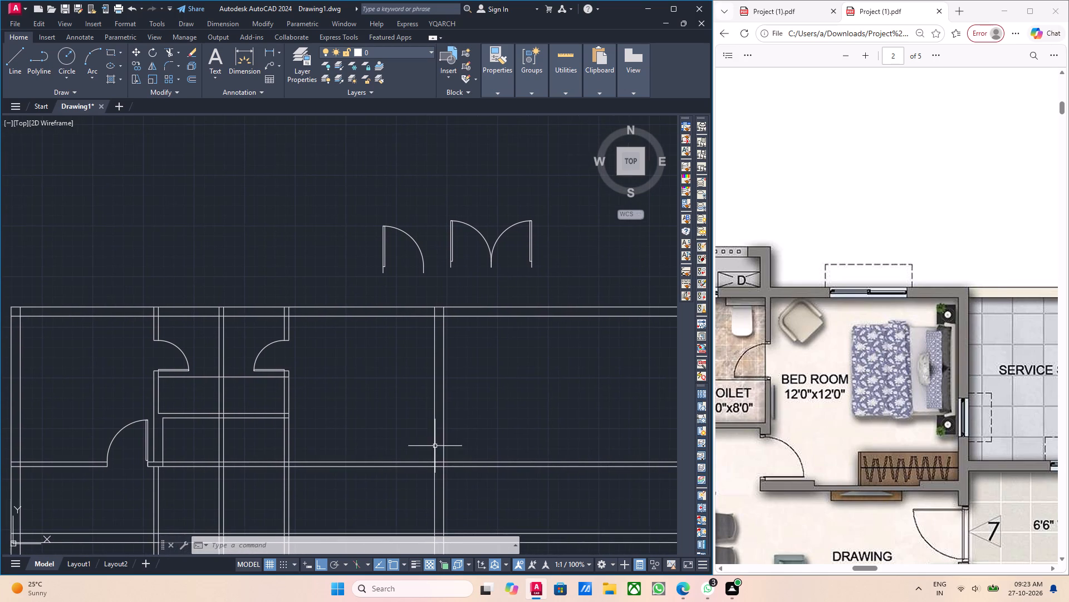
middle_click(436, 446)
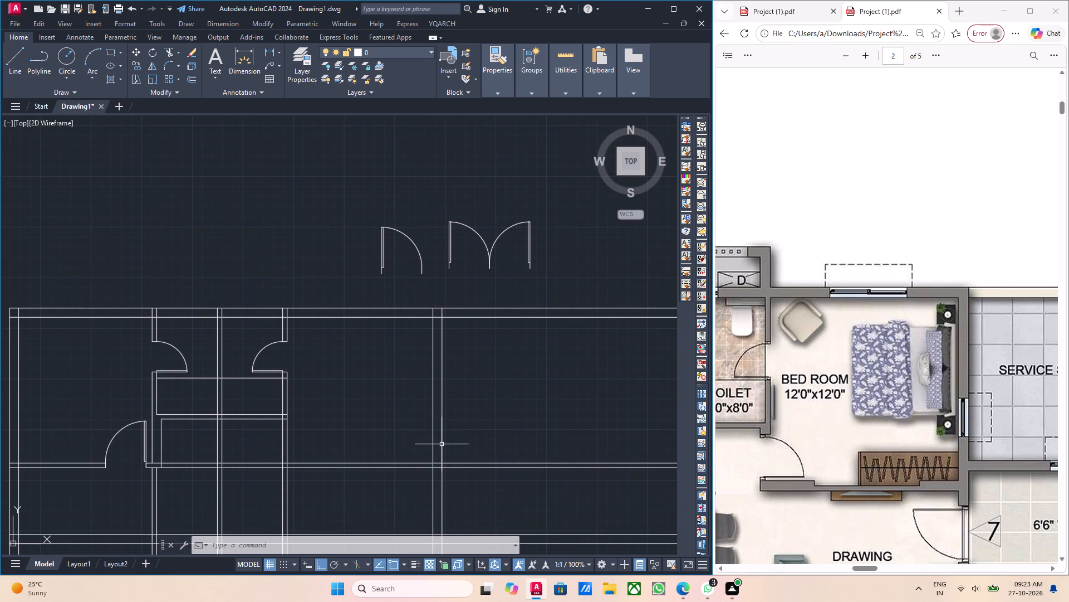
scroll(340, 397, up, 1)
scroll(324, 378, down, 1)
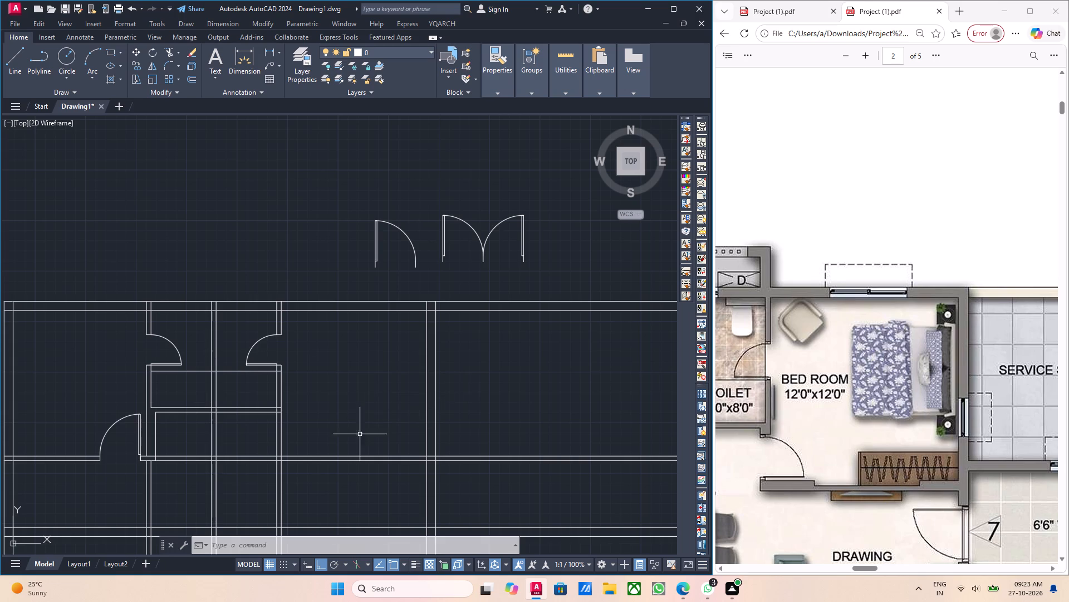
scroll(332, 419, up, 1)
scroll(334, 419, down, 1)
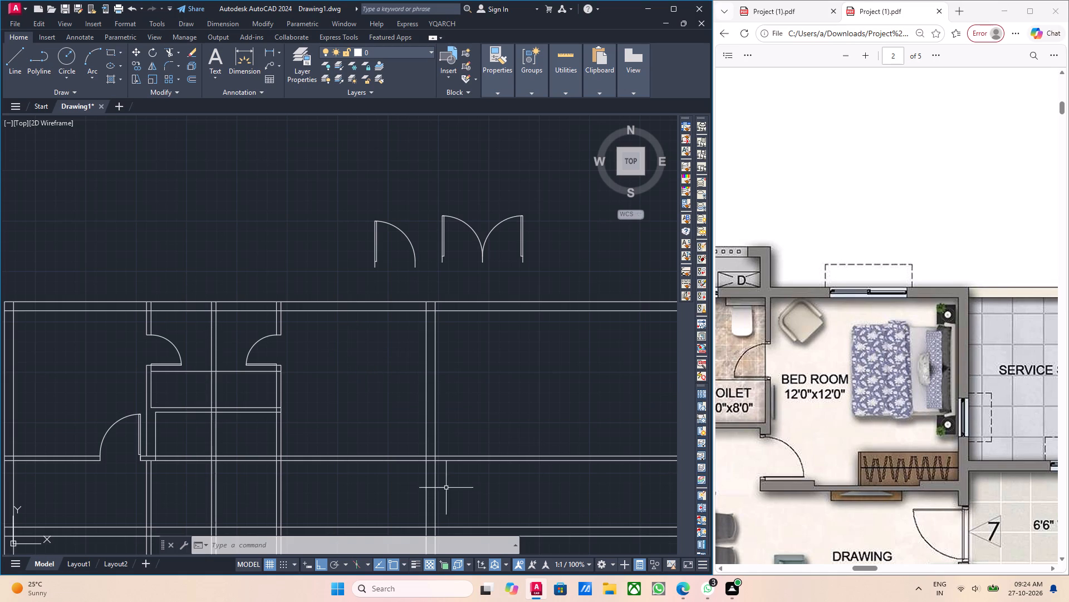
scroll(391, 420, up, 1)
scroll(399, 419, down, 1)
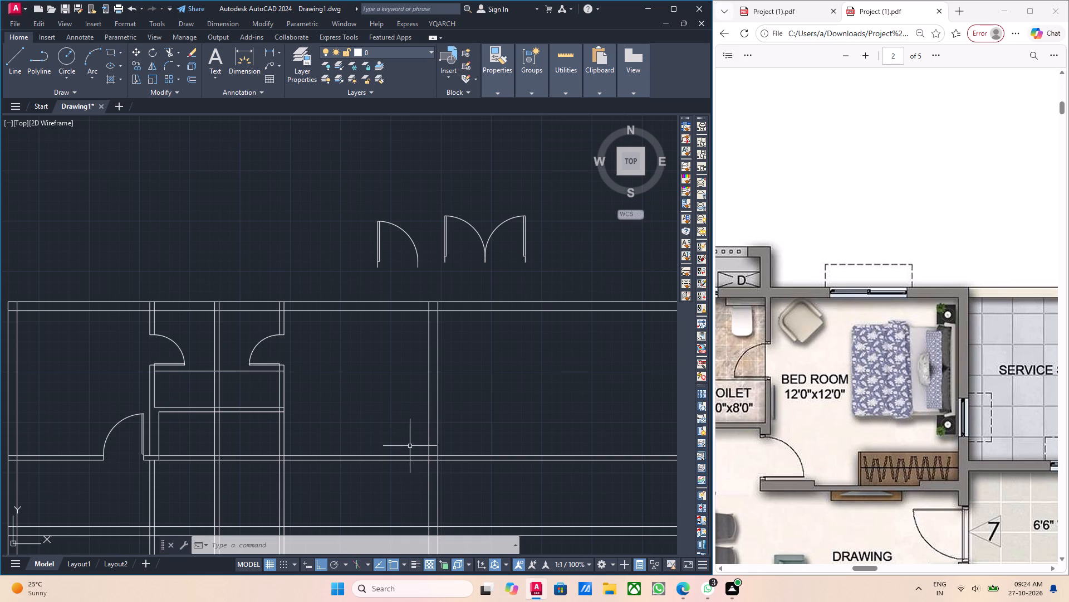
In AutoCAD, measure the thickness of the bedroom's lower horizontal wall at its far corner with a linear dimension, without placing it.
scroll(410, 453, up, 4)
click(272, 46)
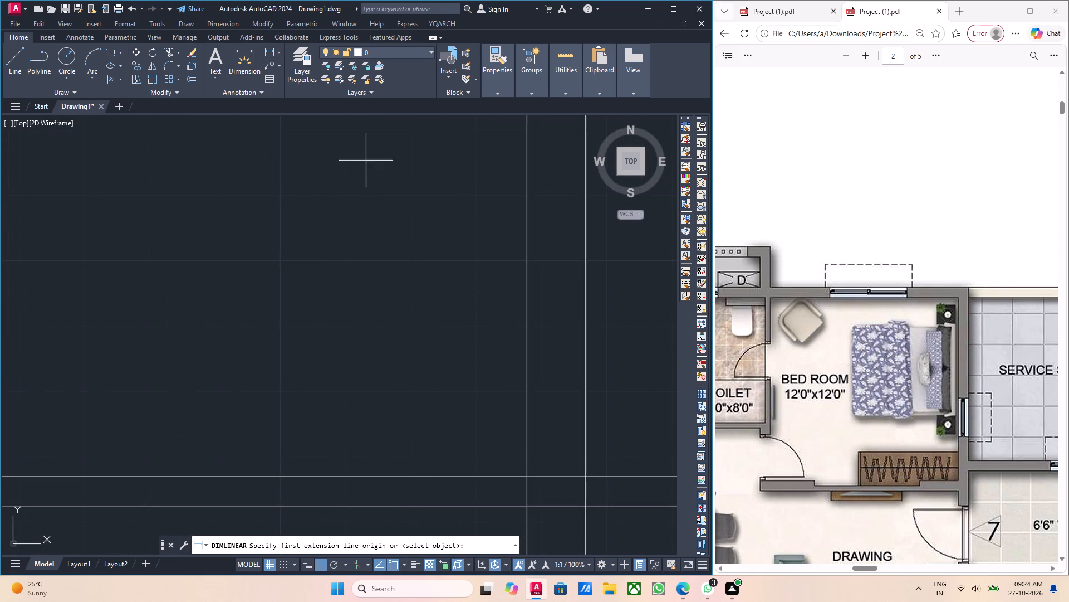
middle_drag(424, 298, 415, 261)
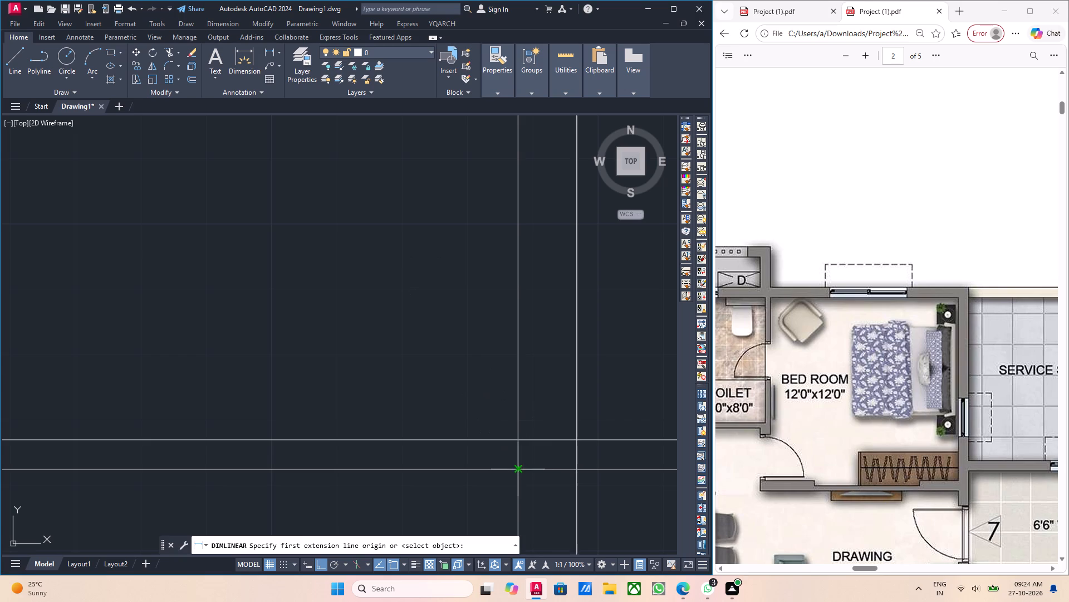
click(516, 469)
click(517, 441)
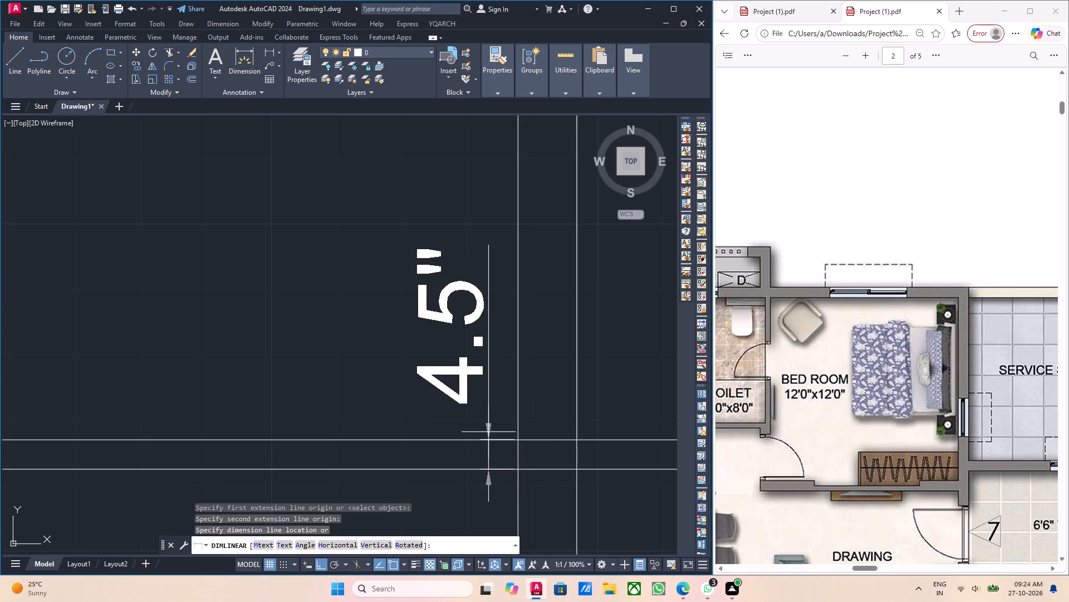
key(grave)
key(Escape)
Examine the 1740 Sft. flats in the Edge PDF, comparing the bedroom's door, wardrobe wall and windows with the neighbouring service slab and drawing room.
scroll(488, 400, down, 1)
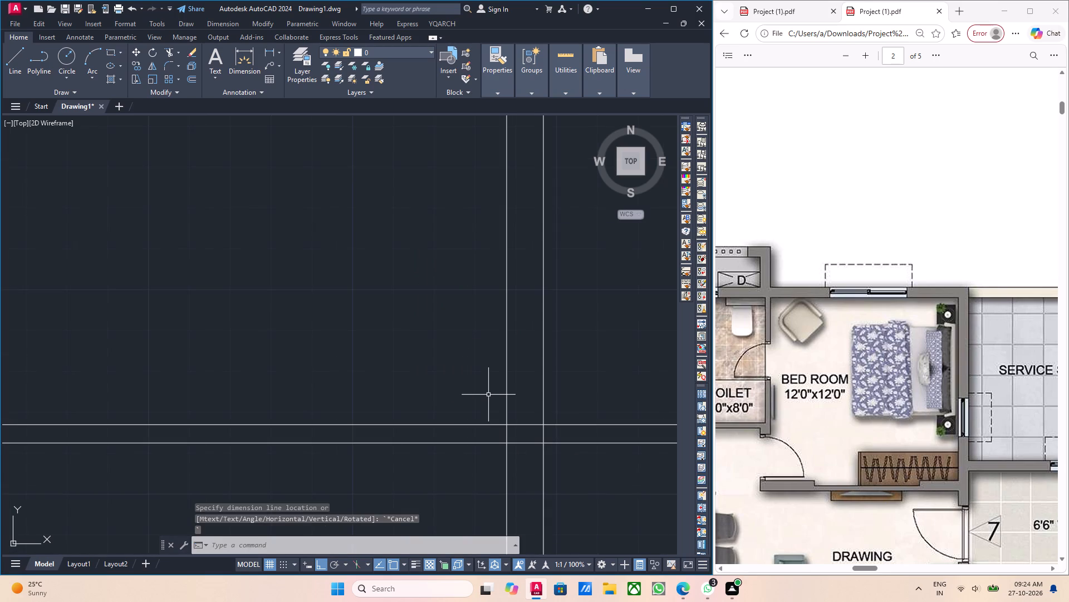
scroll(489, 381, down, 2)
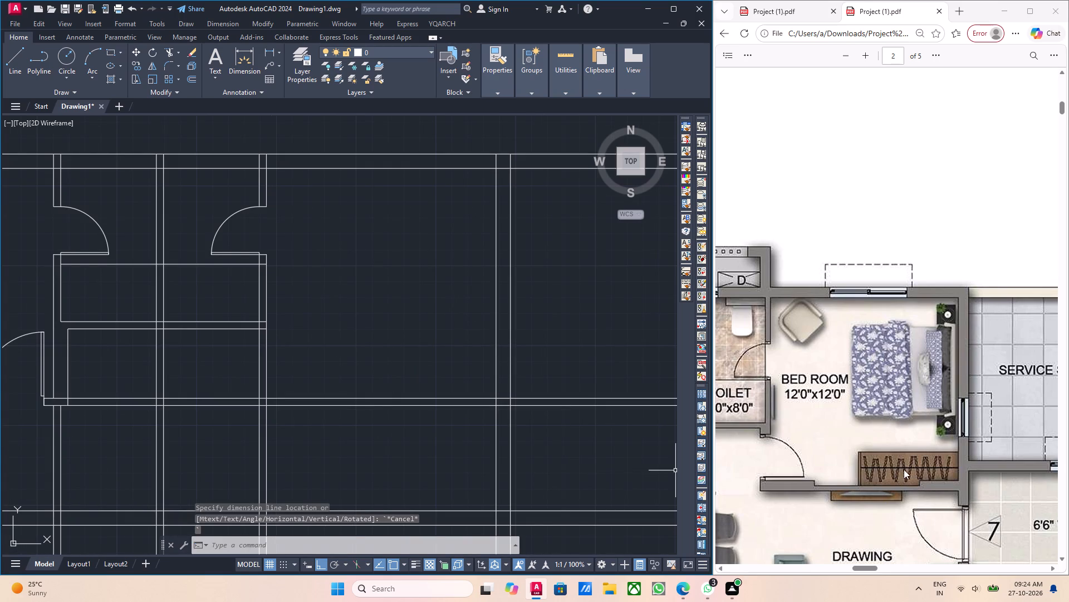
scroll(843, 470, down, 3)
ctrl+scroll(822, 412, down, 2)
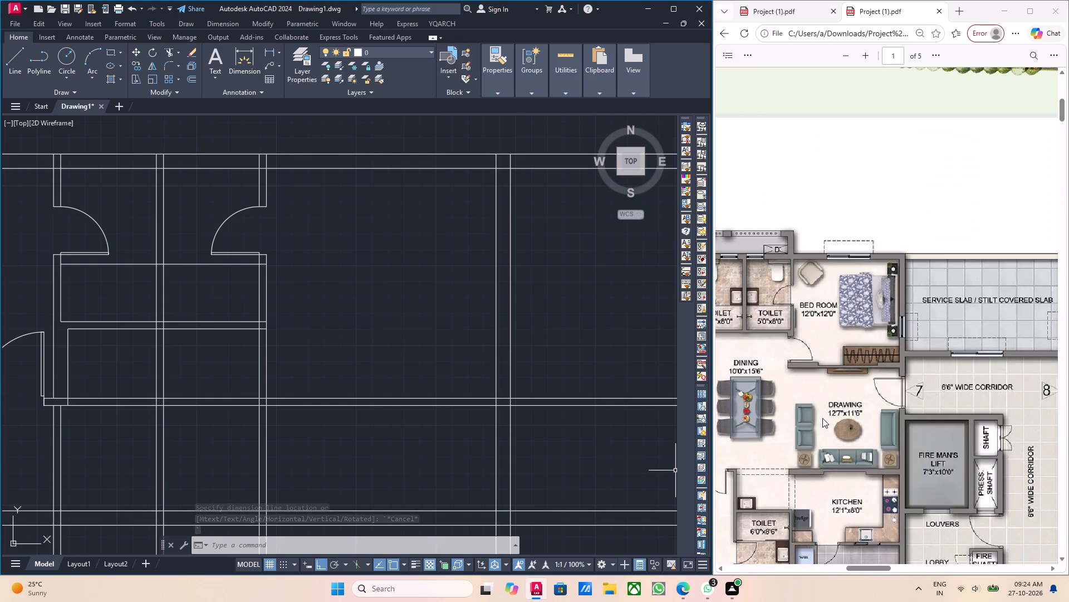
ctrl+scroll(777, 386, down, 2)
ctrl+middle_drag(760, 382, 686, 373)
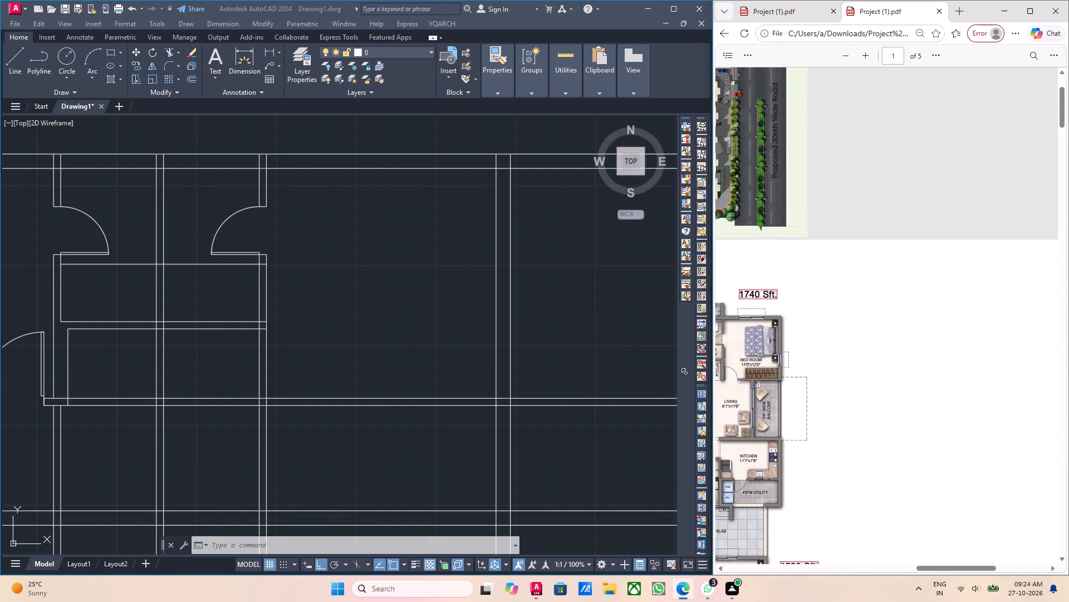
ctrl+middle_drag(686, 373, 673, 373)
ctrl+scroll(921, 392, down, 1)
ctrl+scroll(923, 385, up, 3)
ctrl+scroll(923, 383, down, 3)
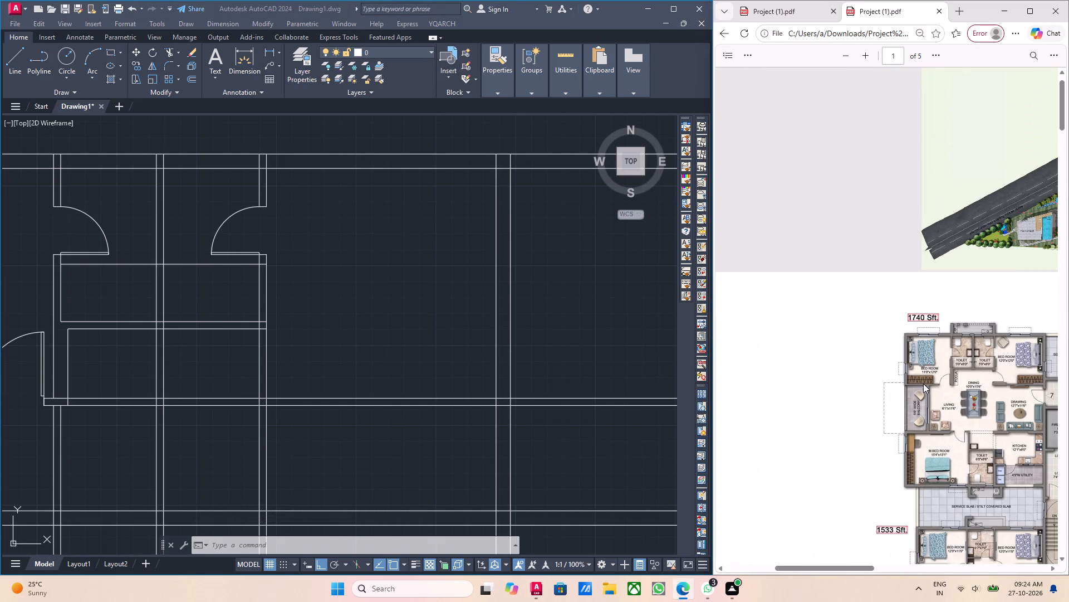
ctrl+middle_drag(997, 376, 857, 365)
ctrl+middle_drag(810, 382, 863, 388)
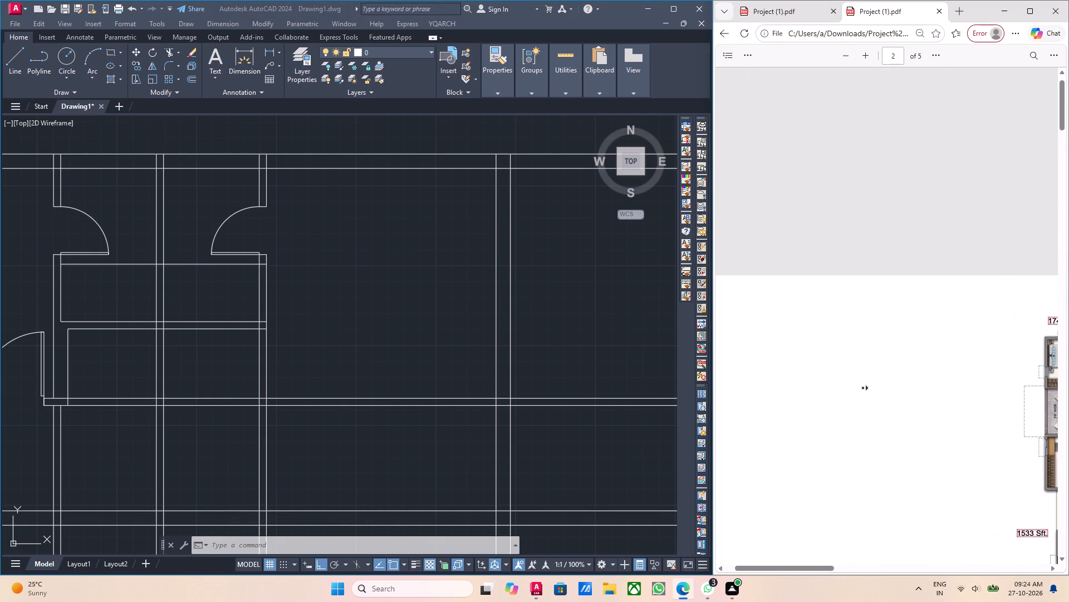
ctrl+middle_drag(863, 388, 887, 388)
ctrl+middle_drag(920, 383, 938, 386)
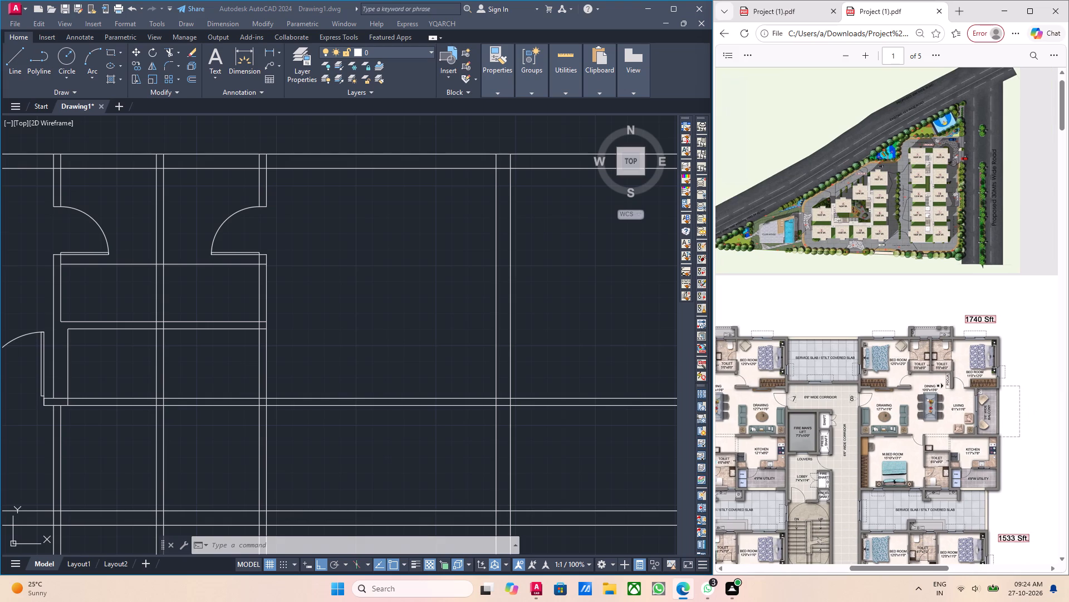
ctrl+middle_drag(938, 386, 953, 386)
ctrl+scroll(813, 400, up, 3)
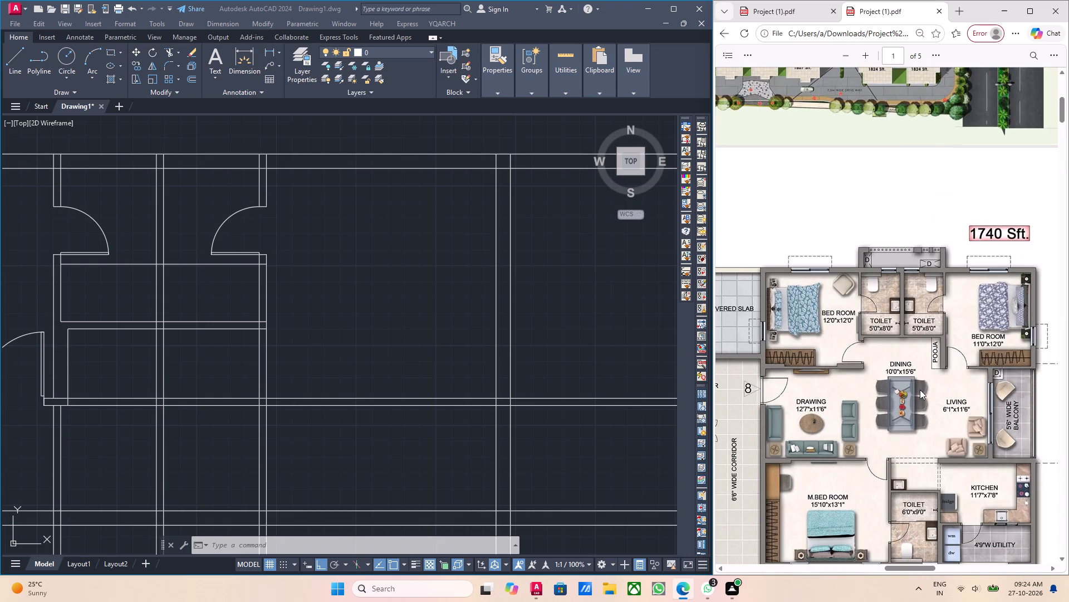
middle_drag(884, 386, 769, 392)
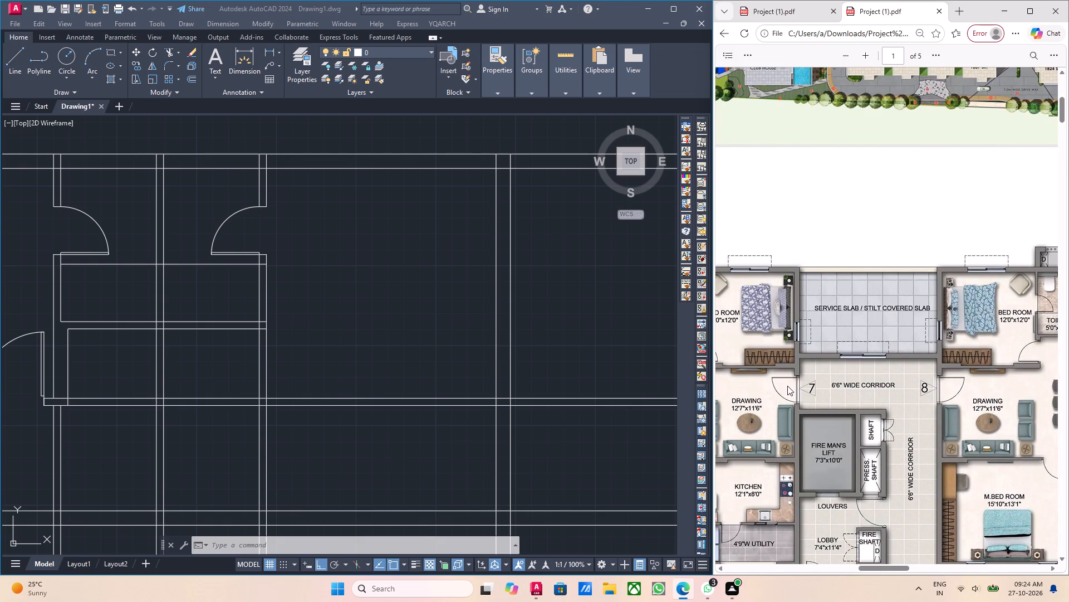
scroll(769, 384, up, 1)
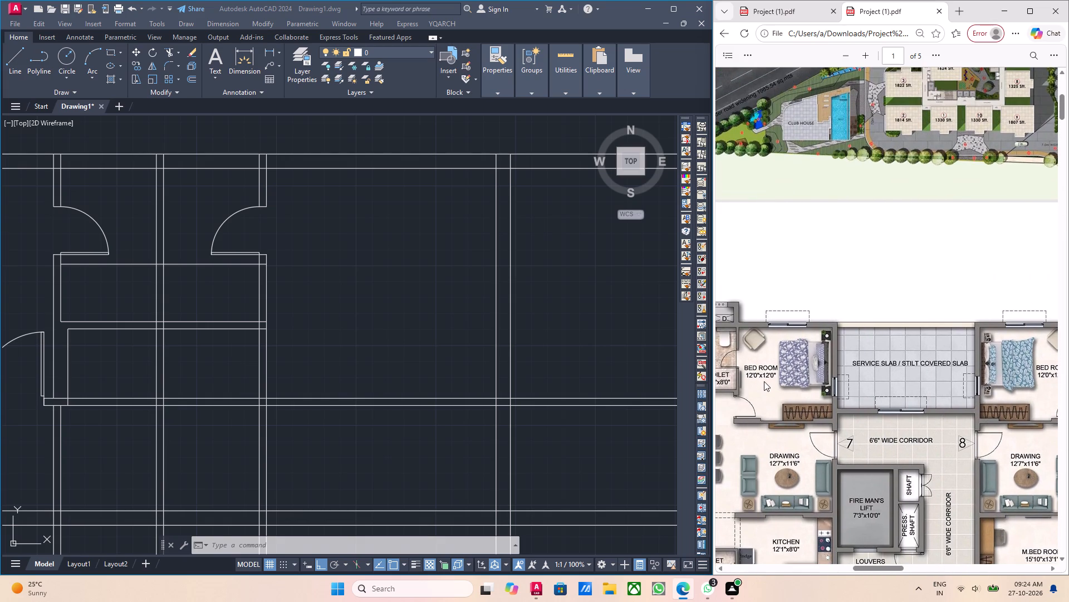
ctrl+scroll(783, 400, up, 1)
scroll(783, 412, up, 2)
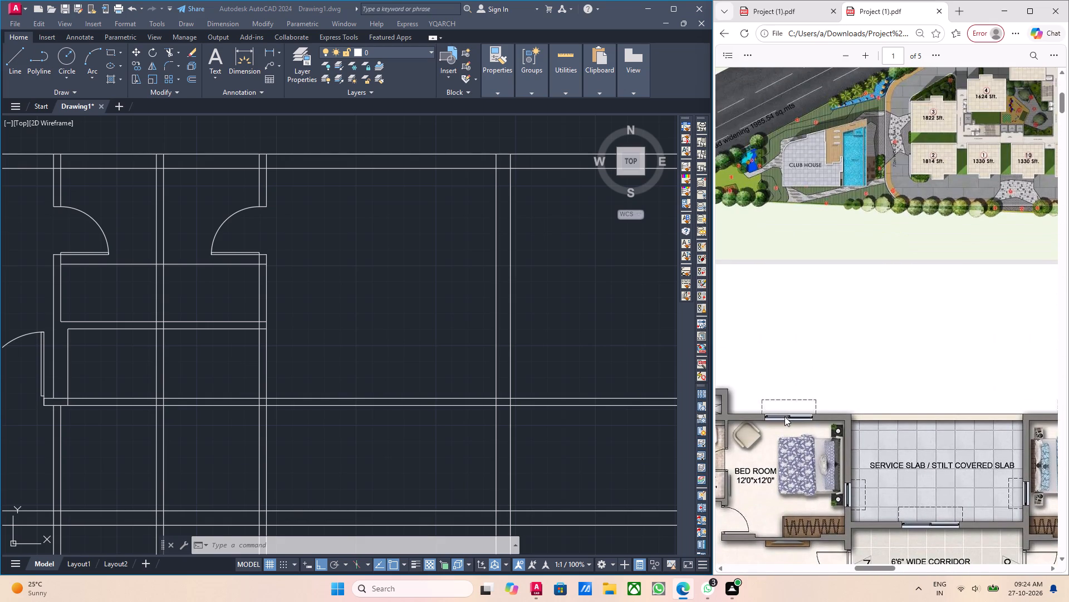
scroll(784, 415, down, 2)
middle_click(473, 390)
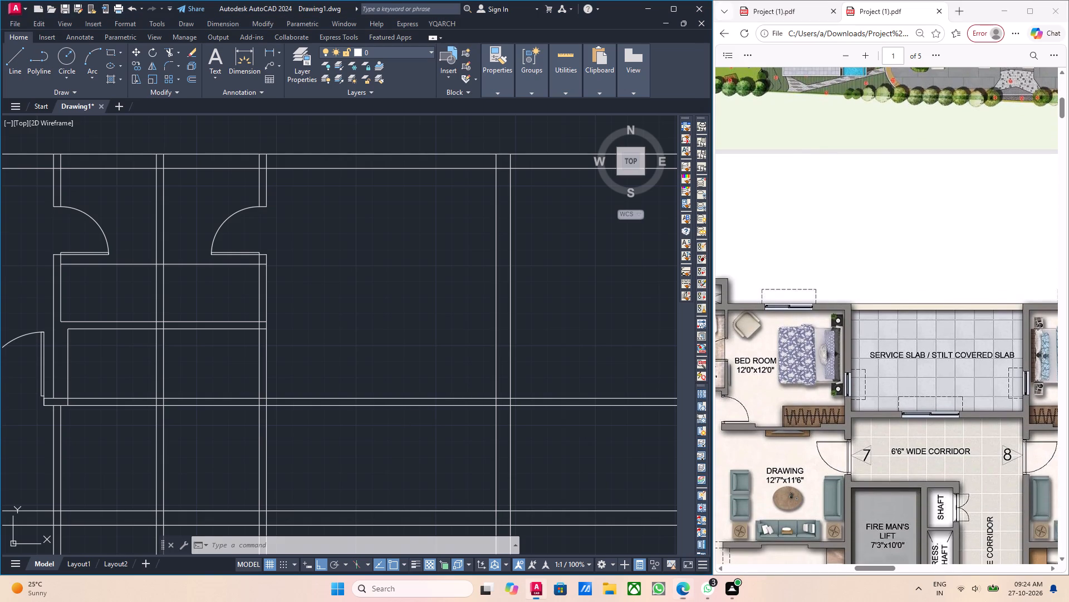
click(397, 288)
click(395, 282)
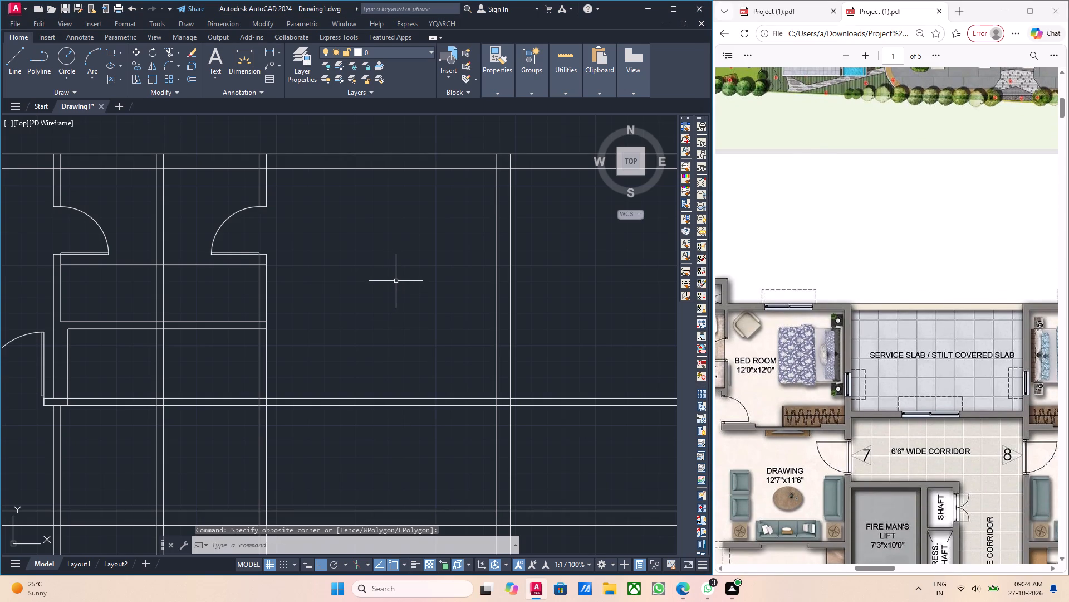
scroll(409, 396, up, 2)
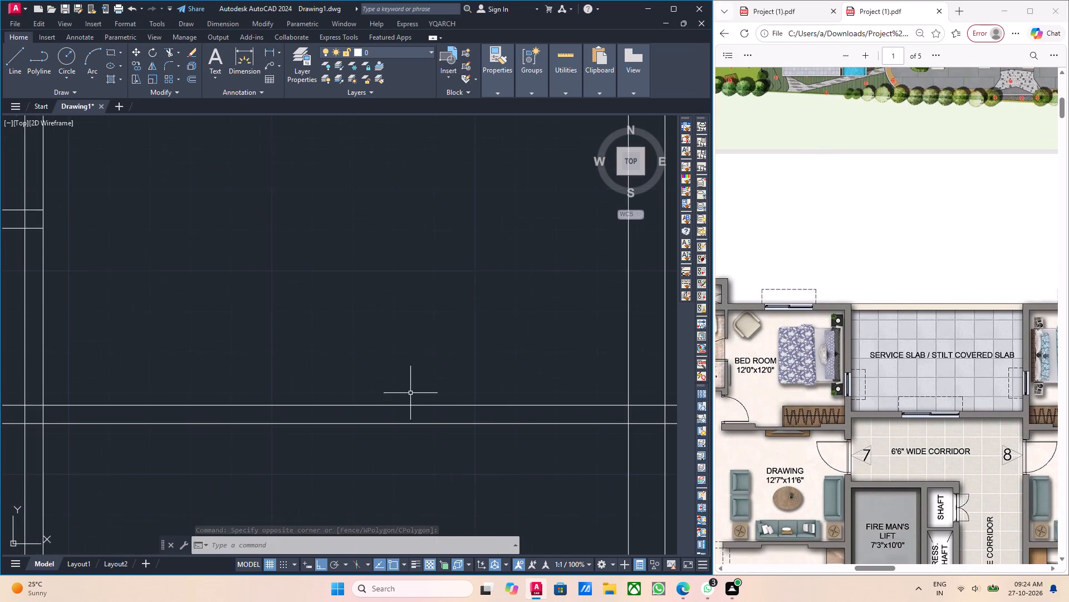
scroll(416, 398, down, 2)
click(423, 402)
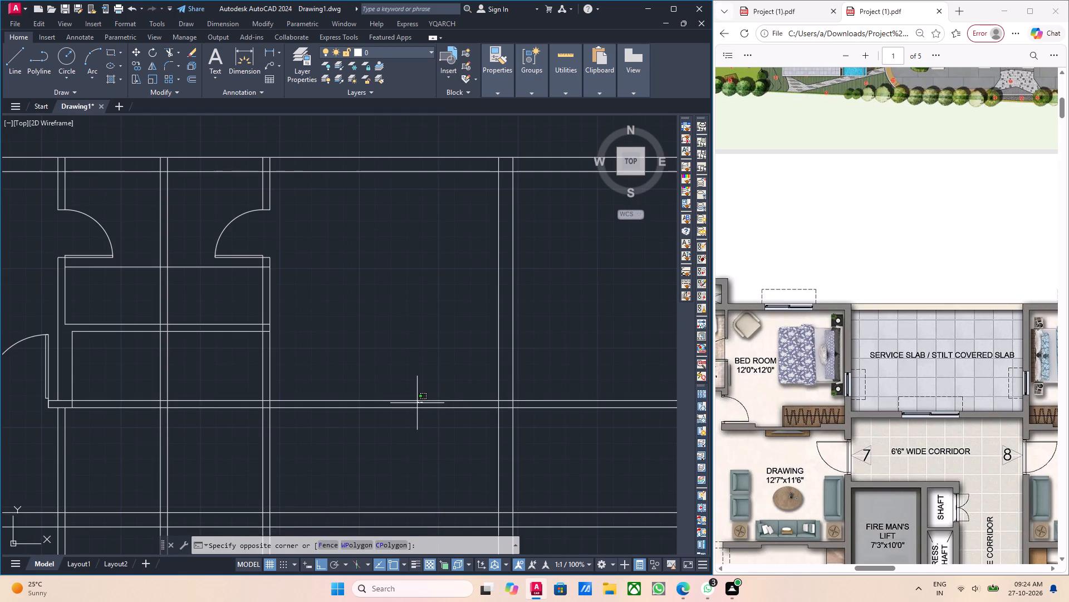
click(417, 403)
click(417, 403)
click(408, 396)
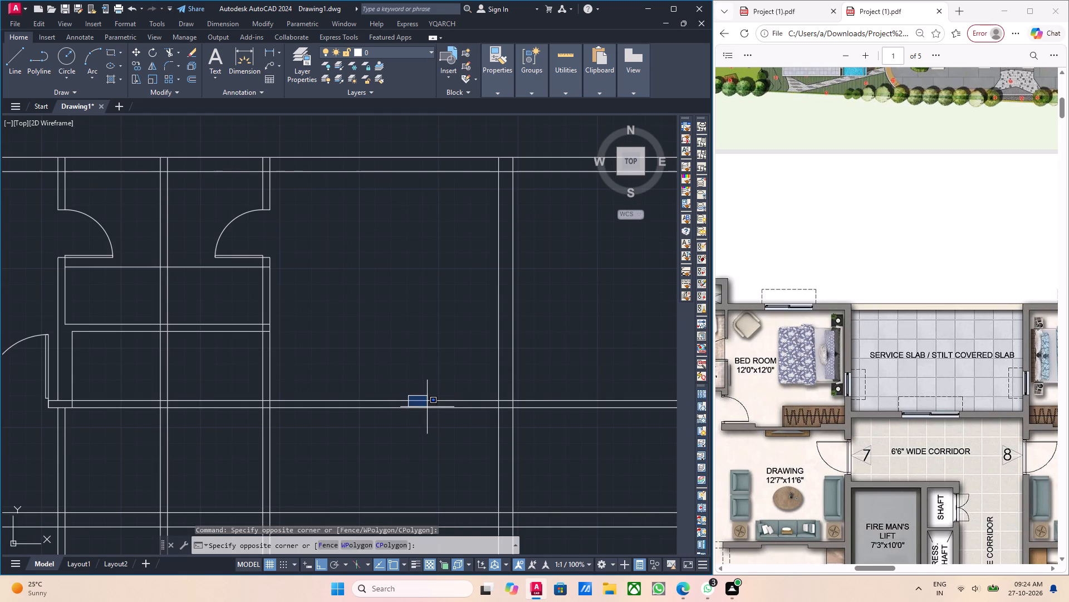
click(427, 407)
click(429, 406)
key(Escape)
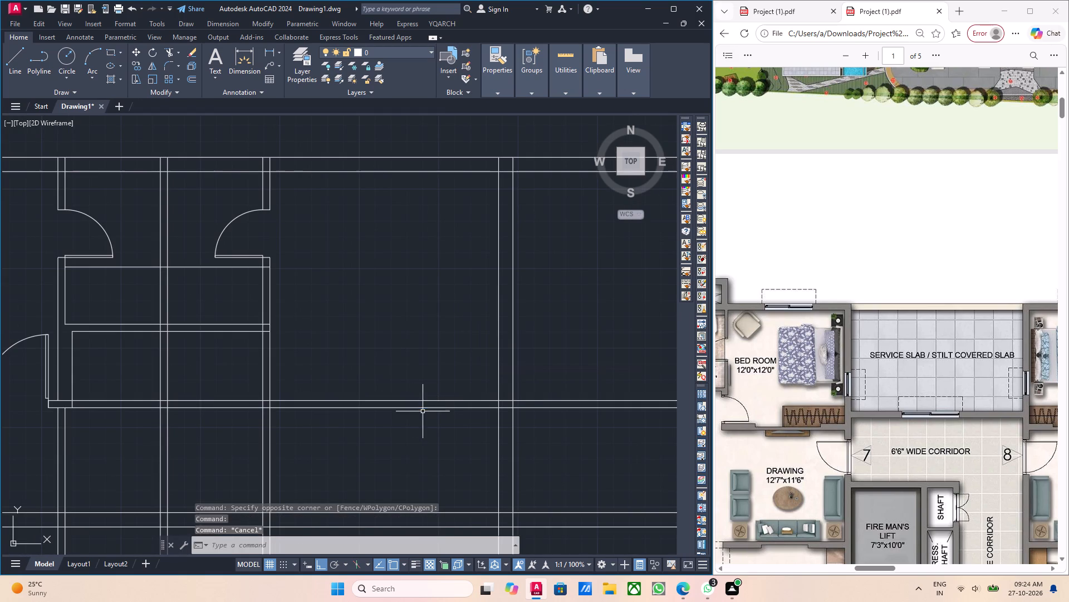
Offset the upper line of the 12'0"x12'0" bedroom's lower horizontal wall 4.5" upward, into the room.
click(429, 403)
click(422, 395)
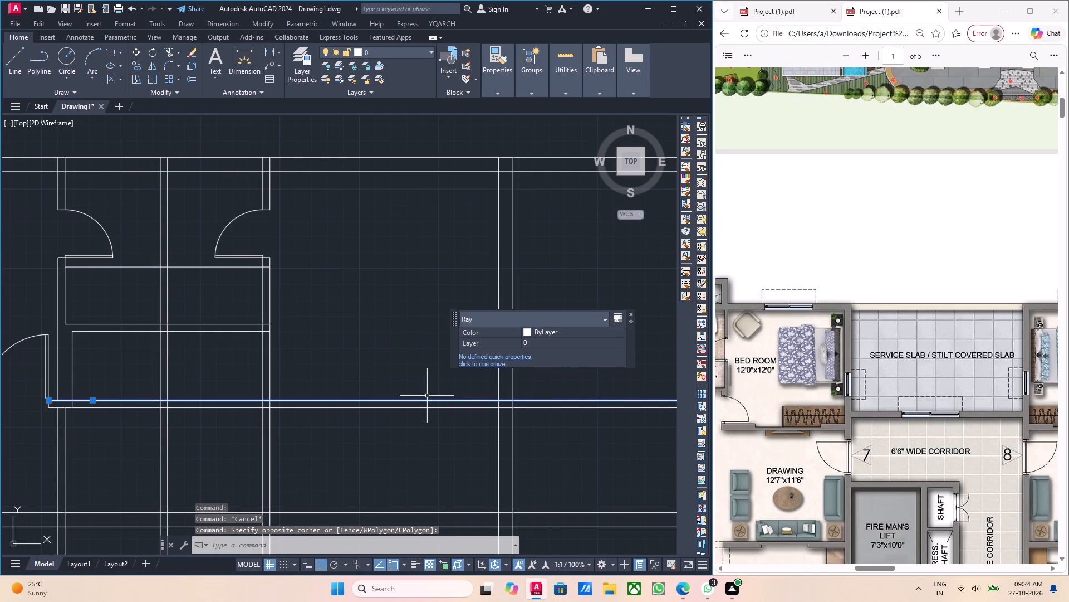
key(o)
key(Return)
scroll(492, 419, up, 2)
click(506, 378)
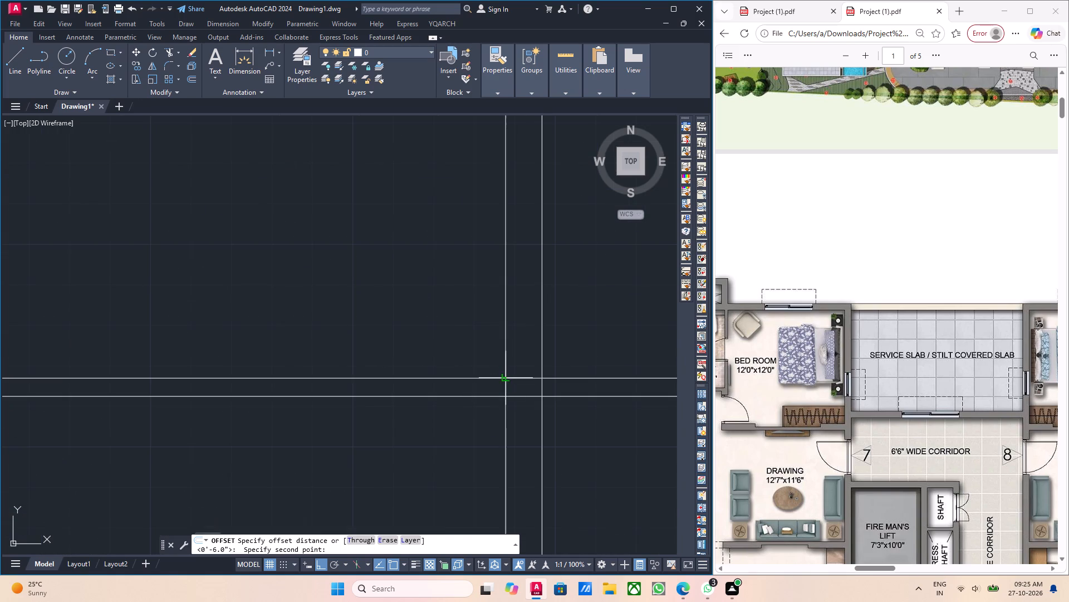
text(40)
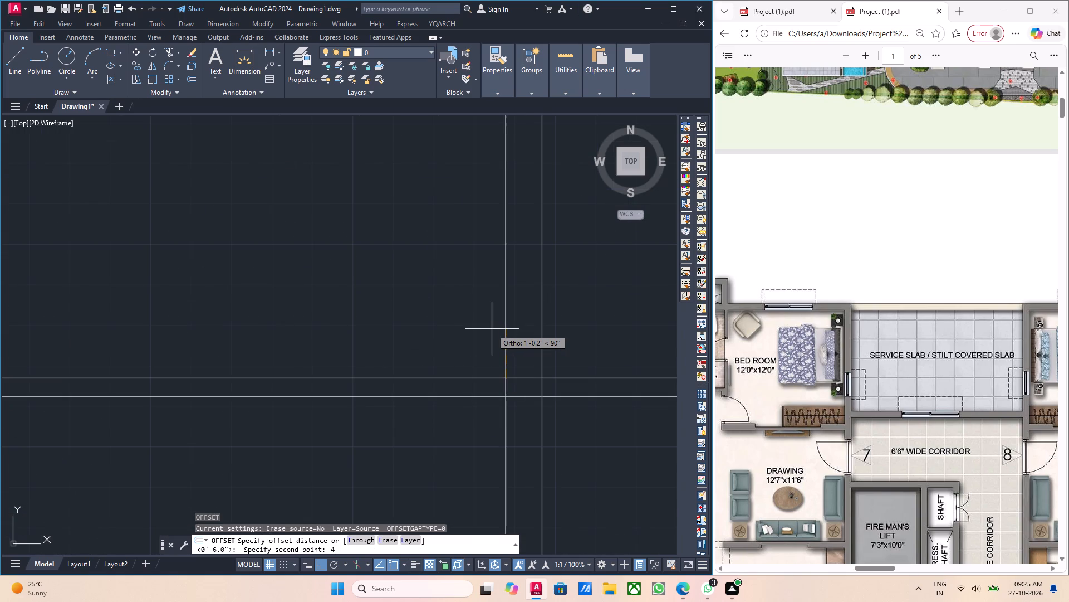
key(BackSpace)
text(.5)
key(Return)
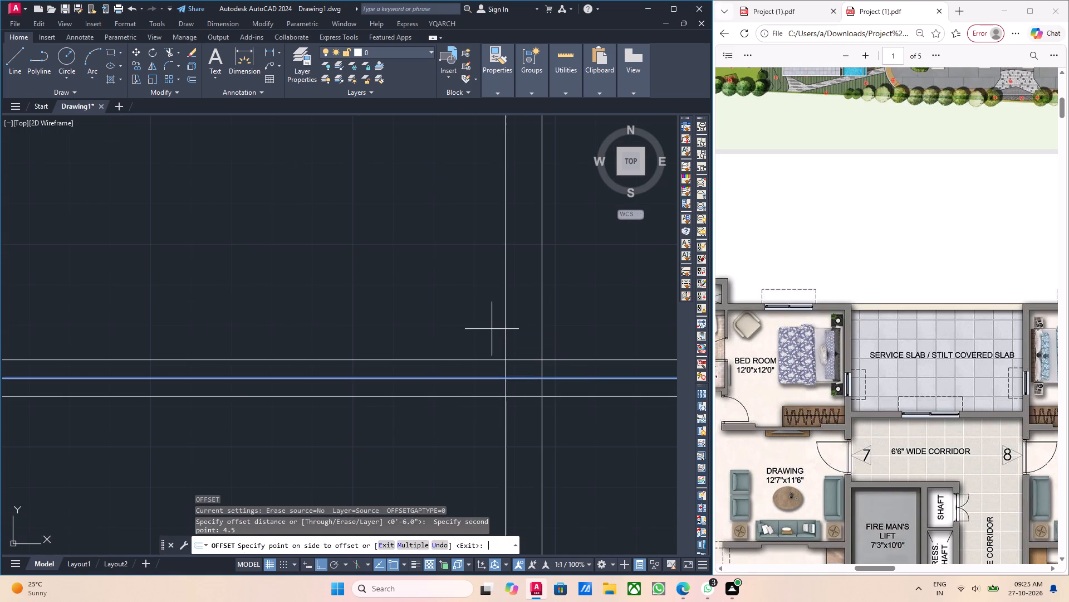
drag(334, 308, 341, 313)
scroll(354, 318, down, 4)
key(Escape)
scroll(305, 302, up, 1)
middle_drag(314, 314, 372, 334)
scroll(372, 334, down, 1)
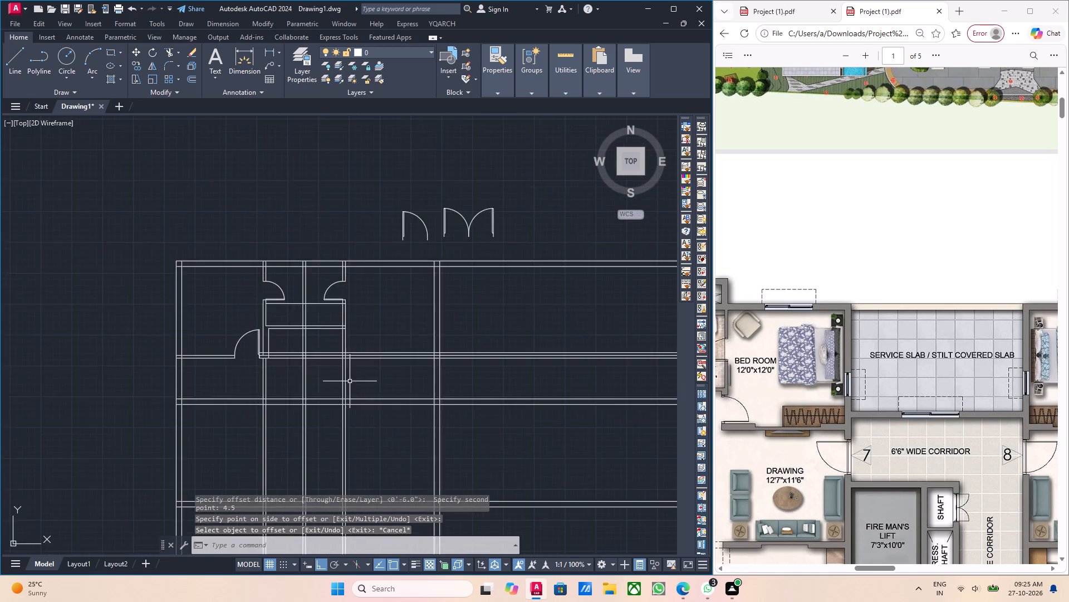
Trim the new offset line out of the closed space below the toilets, including the piece inside the central double vertical lines.
scroll(346, 372, up, 3)
middle_drag(409, 371, 334, 380)
scroll(338, 380, down, 1)
scroll(540, 380, up, 1)
middle_drag(516, 382, 457, 382)
scroll(565, 366, down, 4)
middle_drag(558, 367, 555, 366)
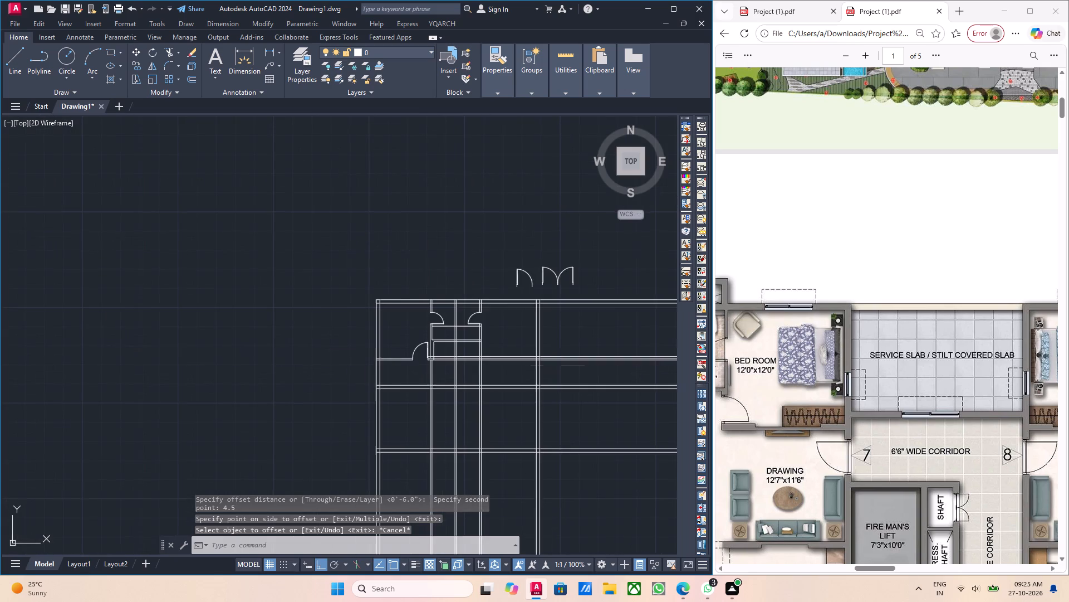
middle_drag(555, 366, 440, 363)
middle_drag(403, 370, 439, 401)
scroll(386, 395, up, 4)
middle_drag(399, 374, 409, 397)
middle_click(405, 390)
middle_click(406, 393)
text(tr)
key(Return)
click(412, 389)
click(401, 379)
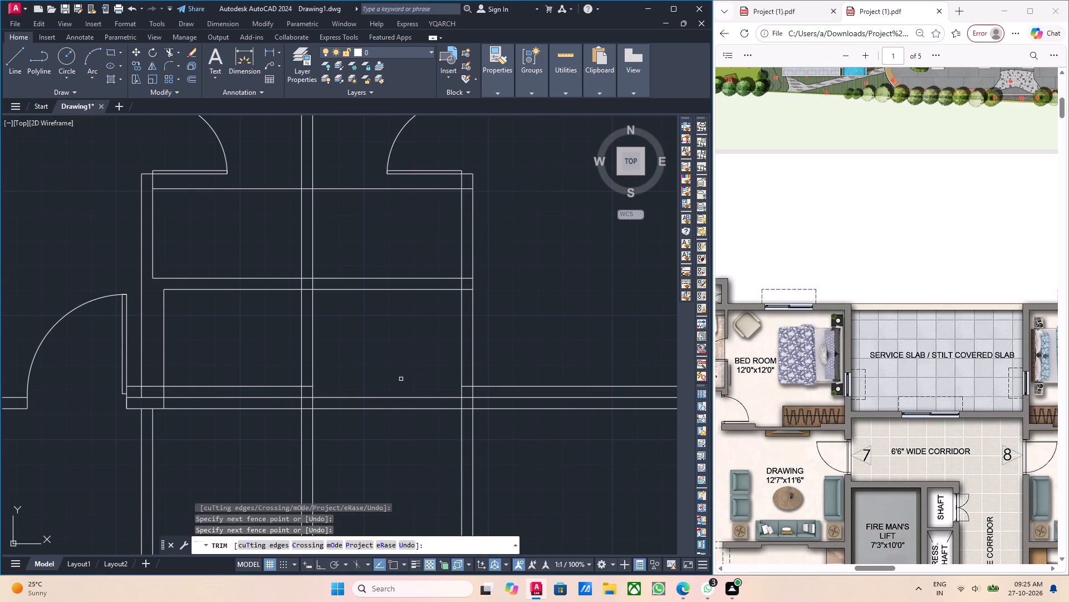
scroll(402, 377, down, 2)
scroll(360, 380, up, 3)
click(339, 392)
click(305, 380)
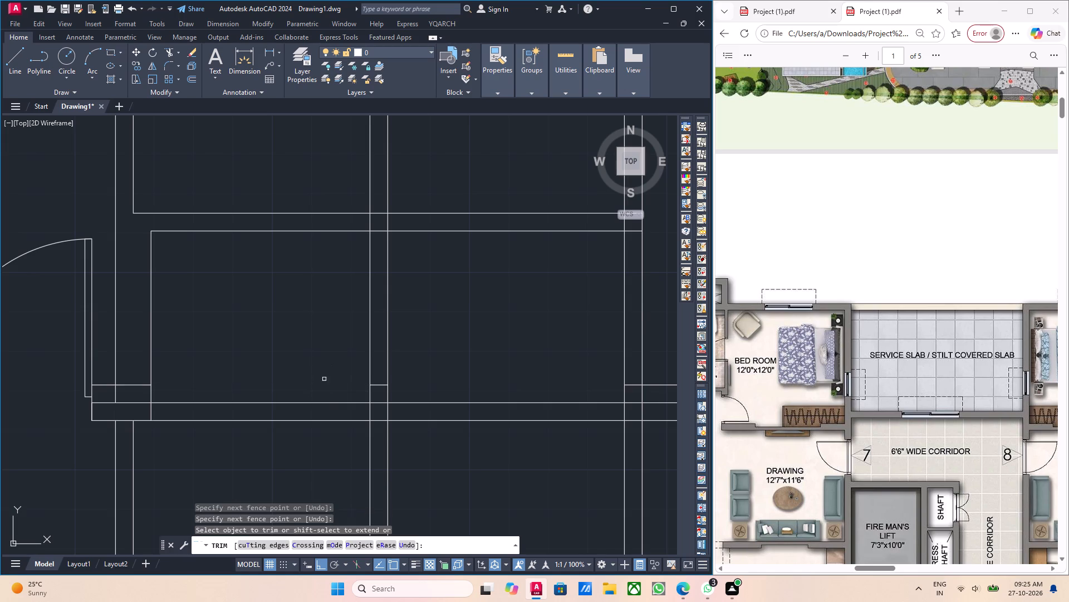
scroll(364, 387, up, 3)
click(404, 392)
click(396, 377)
scroll(402, 377, down, 3)
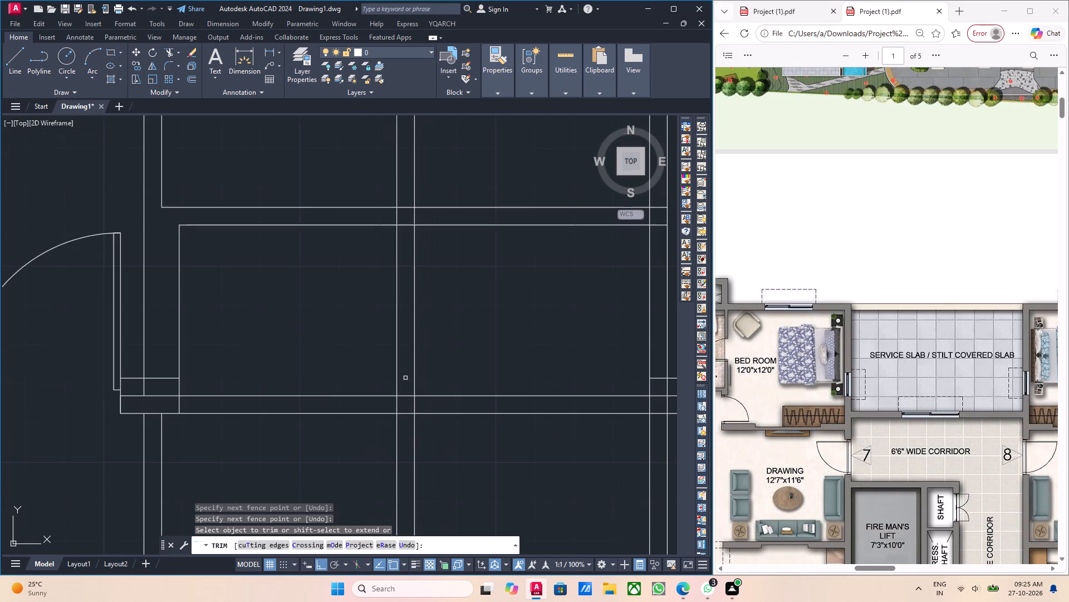
Trim the offset line's two leftover pieces at the wall corner beside the neighbouring bedroom's door, then end the trimming.
middle_drag(225, 375, 362, 373)
scroll(260, 387, up, 2)
click(258, 376)
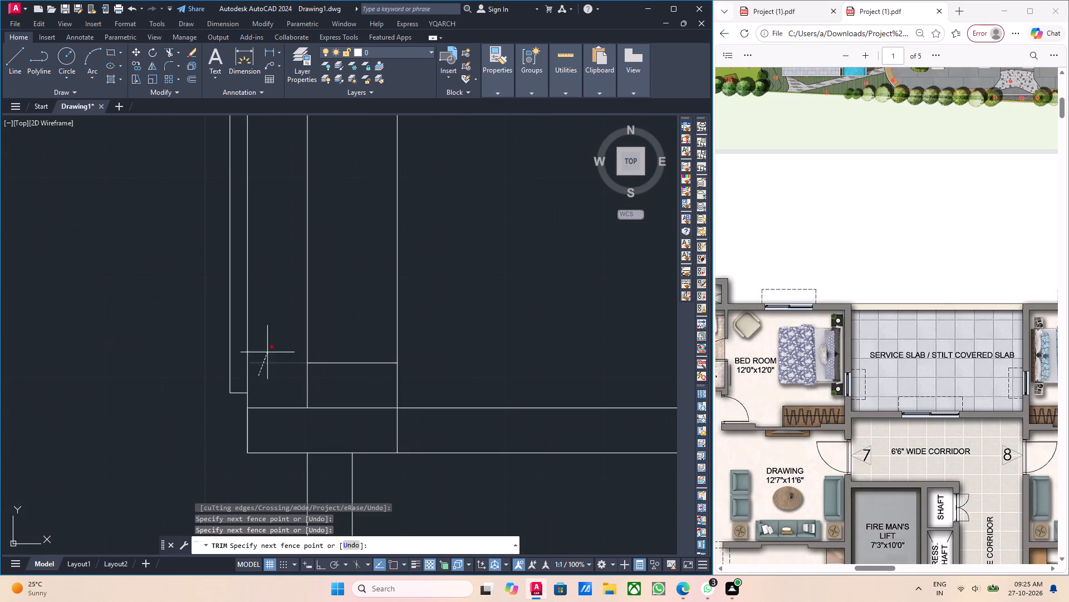
click(267, 352)
click(347, 369)
click(344, 351)
scroll(350, 341, down, 4)
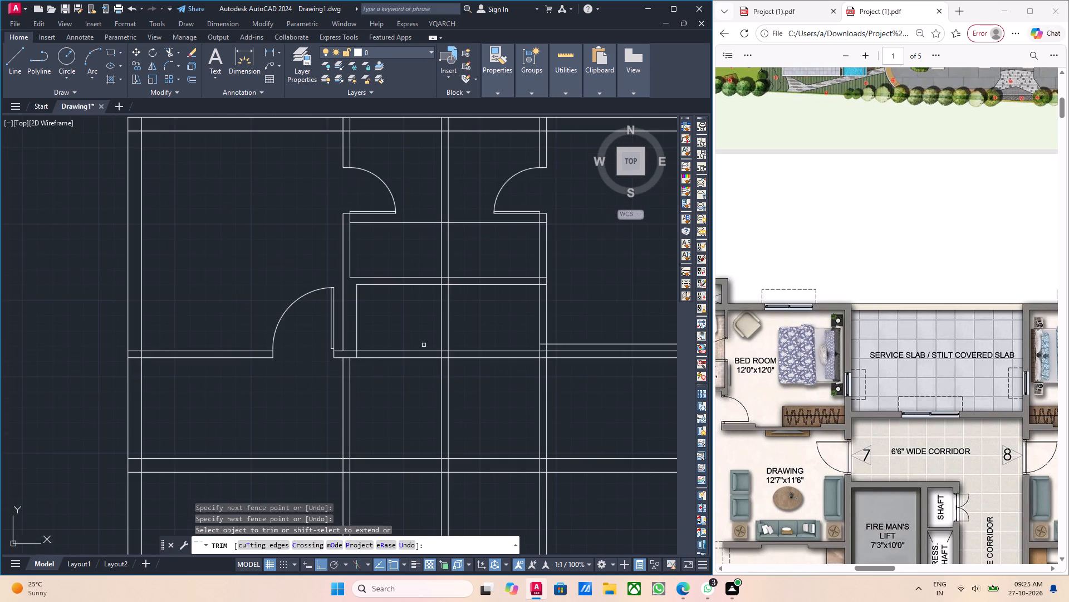
middle_drag(426, 345, 328, 359)
middle_drag(414, 355, 373, 363)
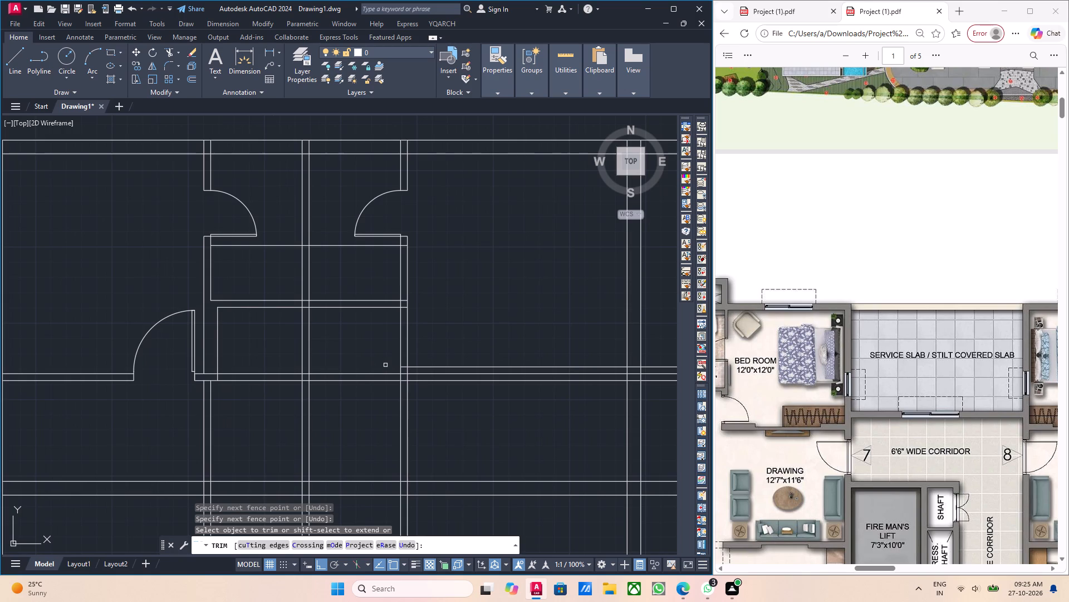
middle_drag(406, 366, 390, 371)
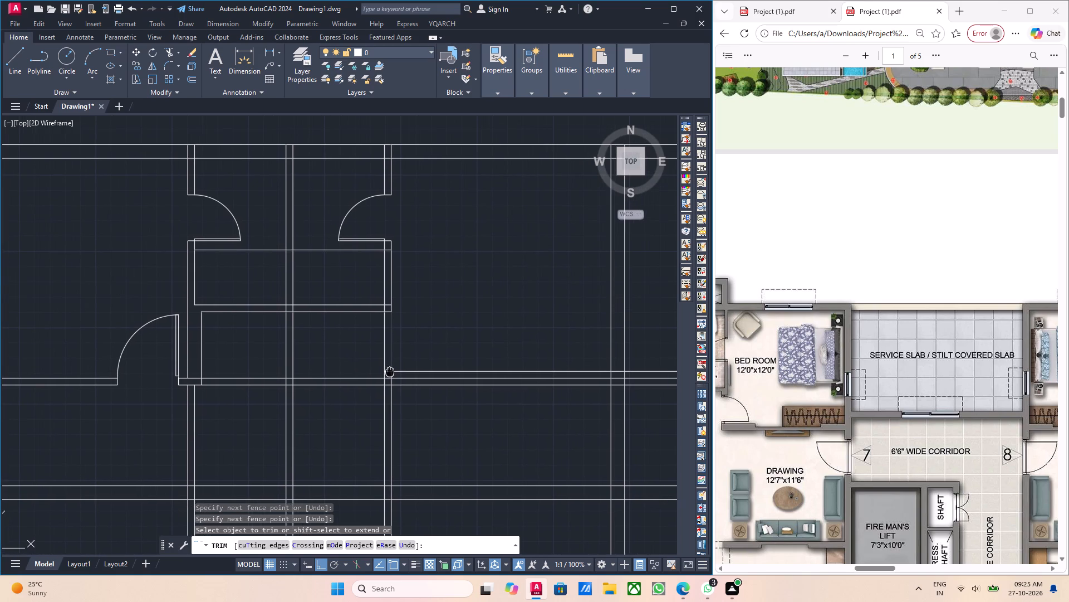
middle_drag(390, 371, 384, 373)
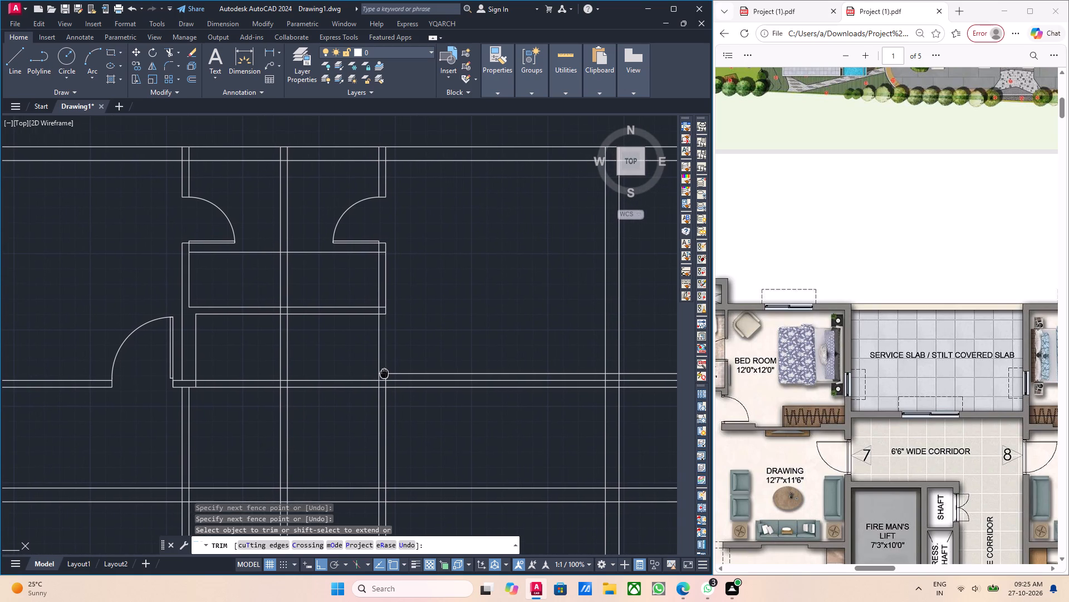
middle_drag(384, 373, 384, 374)
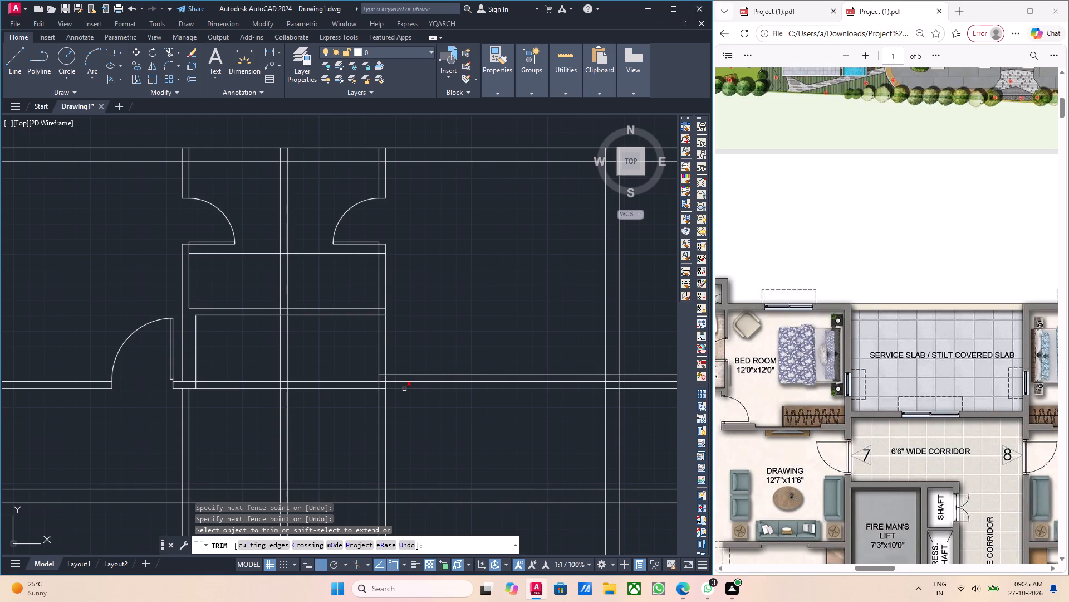
key(Escape)
key(grave)
key(Escape)
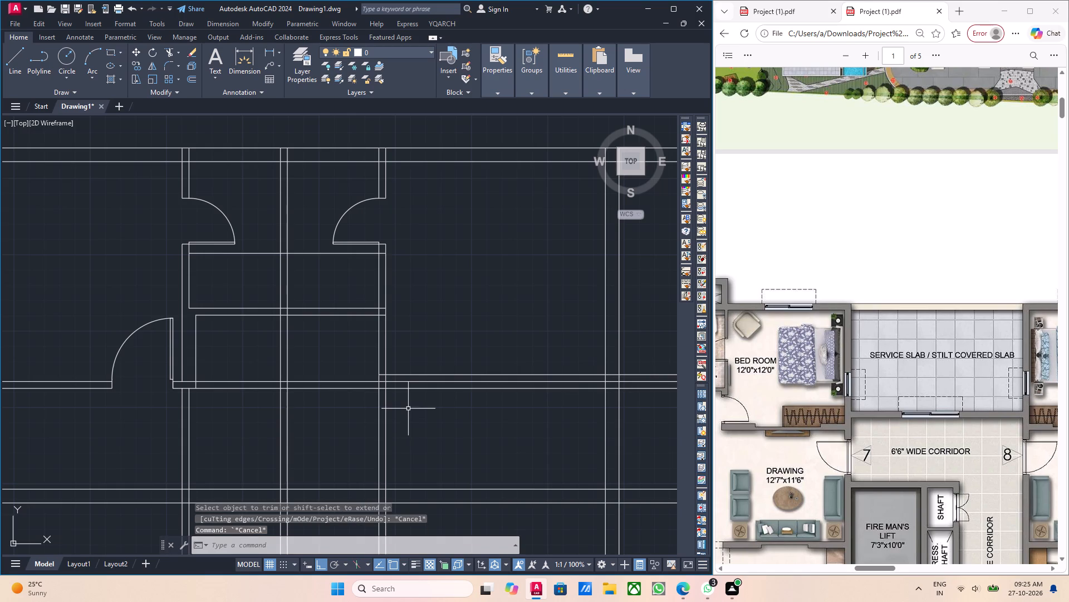
key(Escape)
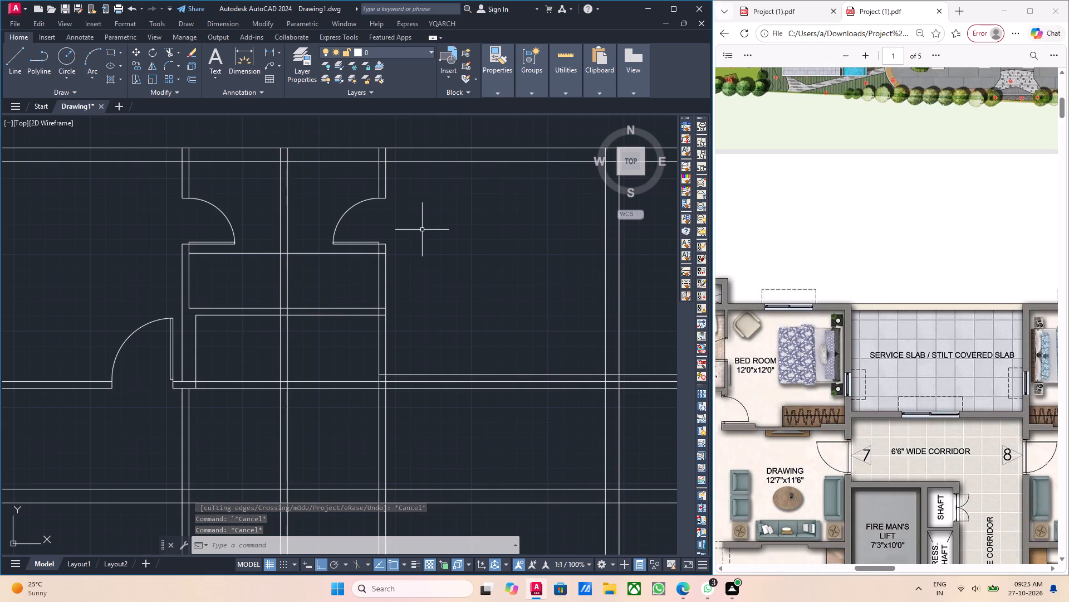
Copy the right leaf of the double-door pair above the plan about 5'-5" horizontally to the right as a spare door.
scroll(418, 304, down, 3)
middle_click(432, 300)
scroll(432, 294, down, 1)
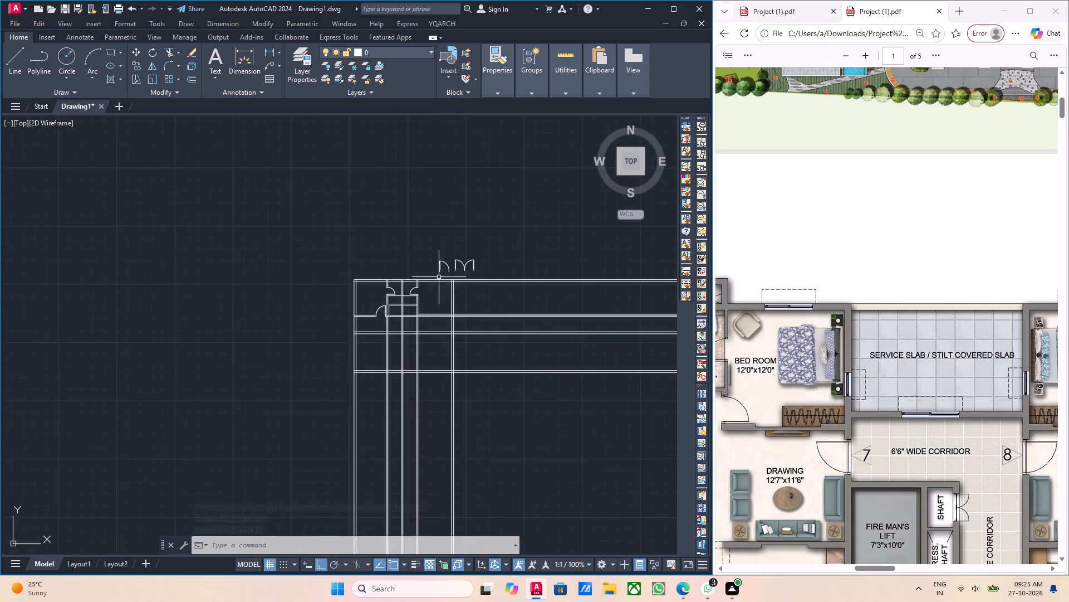
scroll(444, 266, up, 3)
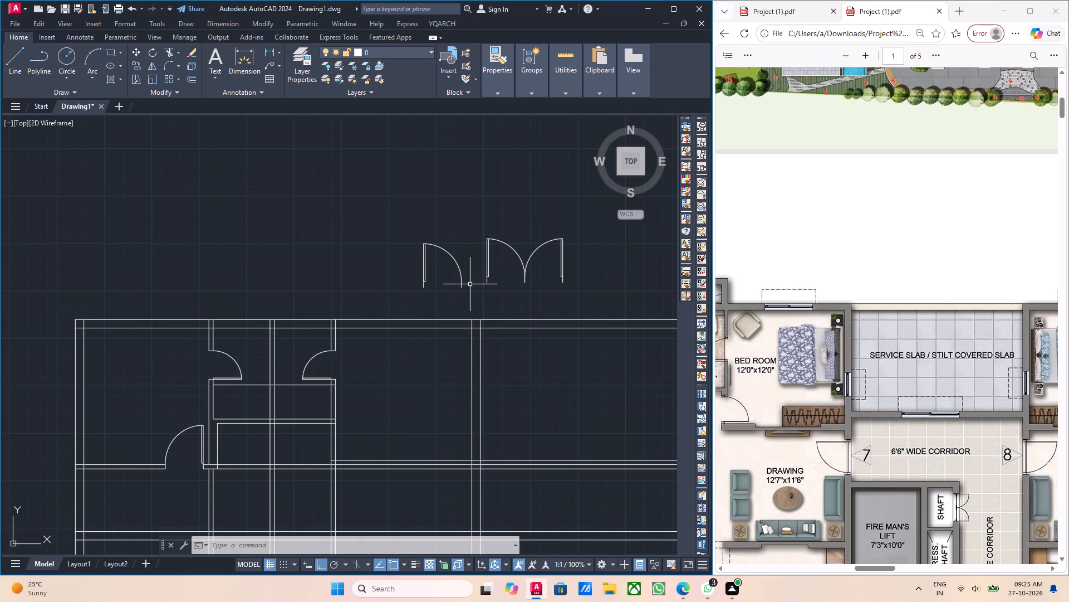
click(574, 266)
click(545, 240)
middle_drag(589, 276, 582, 273)
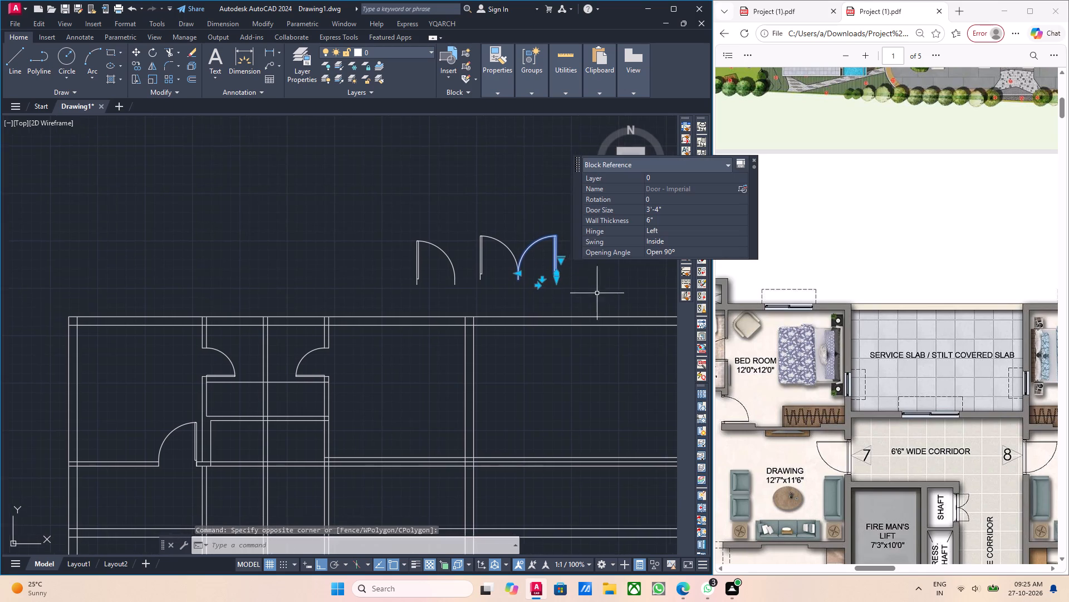
middle_drag(594, 299, 551, 307)
middle_drag(563, 316, 528, 261)
key(c)
key(o)
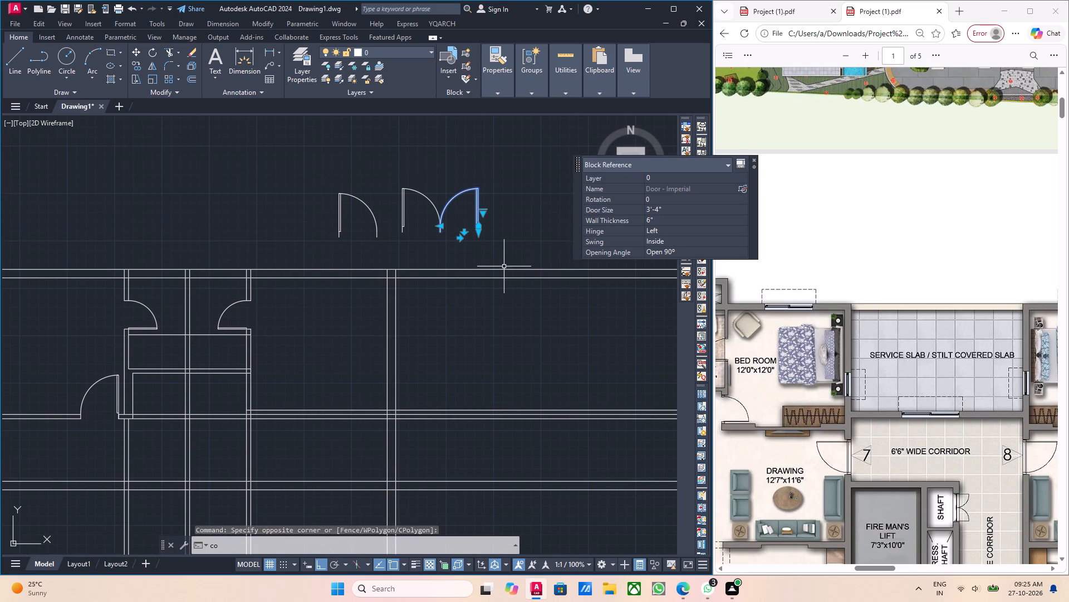
key(Return)
click(483, 234)
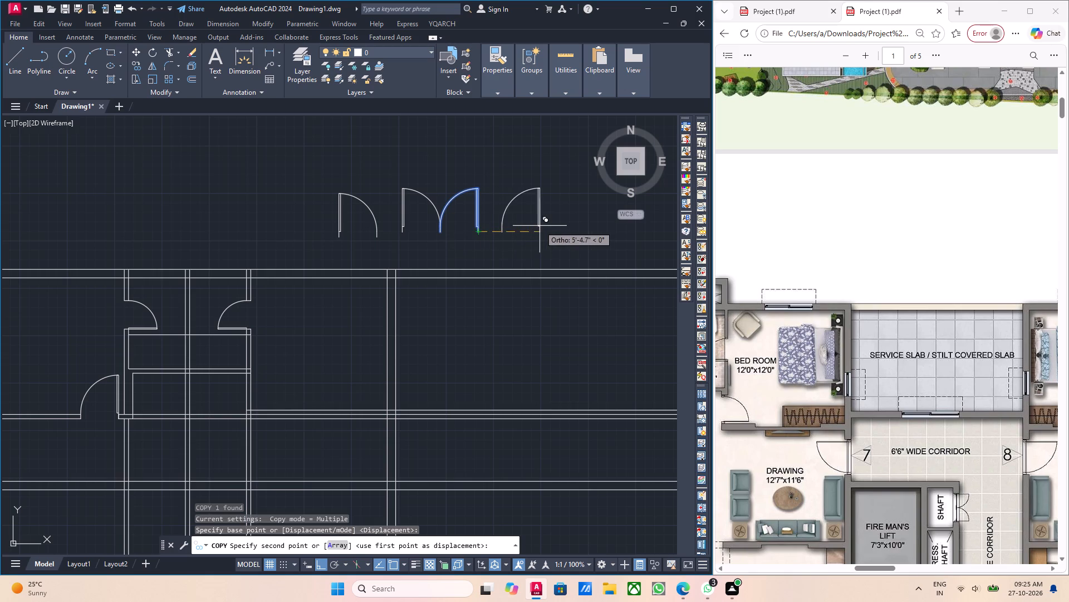
click(542, 226)
middle_drag(590, 246, 506, 318)
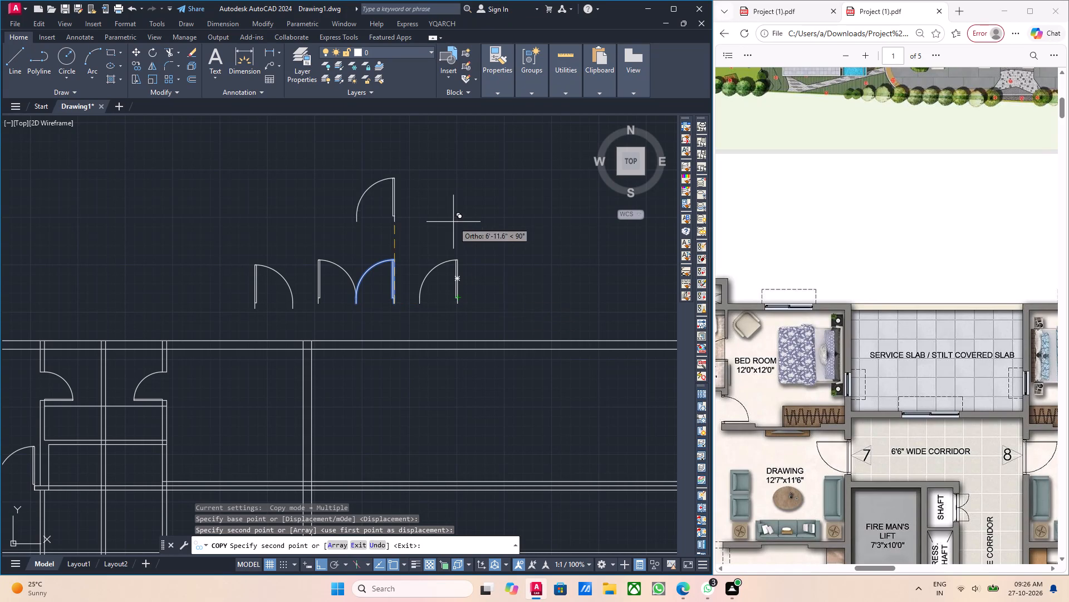
key(Escape)
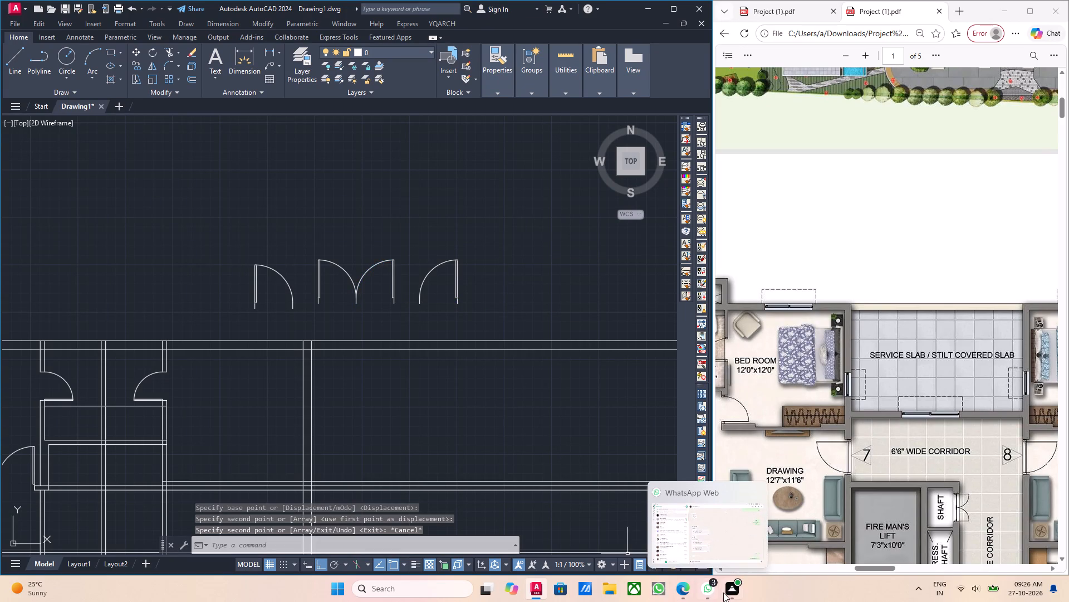
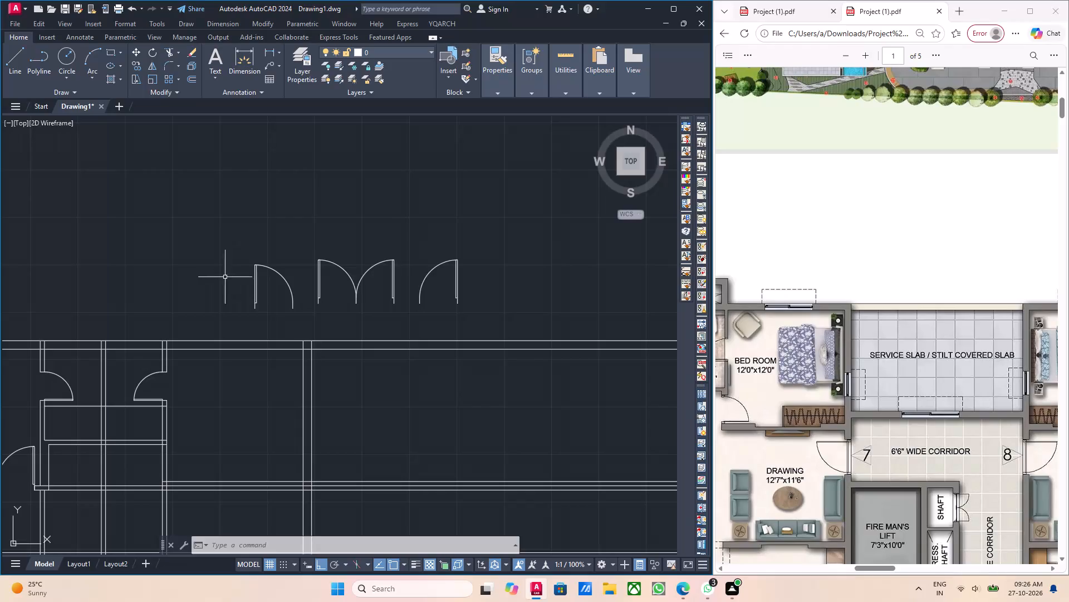
Compare the 12'0"x12'0" bedroom's door position and swing in the PDF plan with the same wall corner in the drawing.
scroll(441, 291, down, 2)
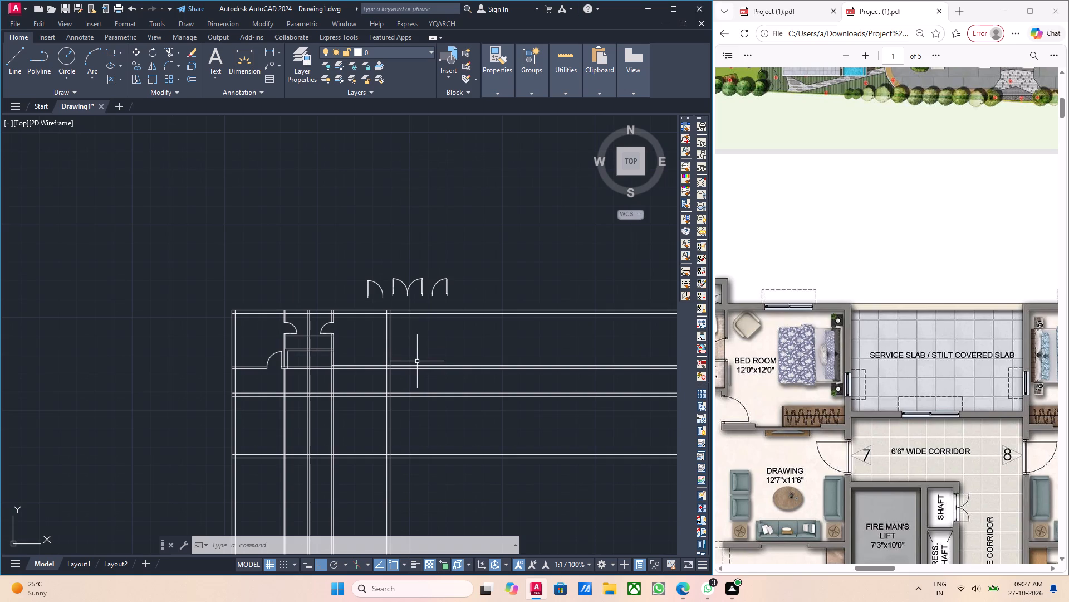
middle_click(444, 299)
scroll(264, 377, up, 2)
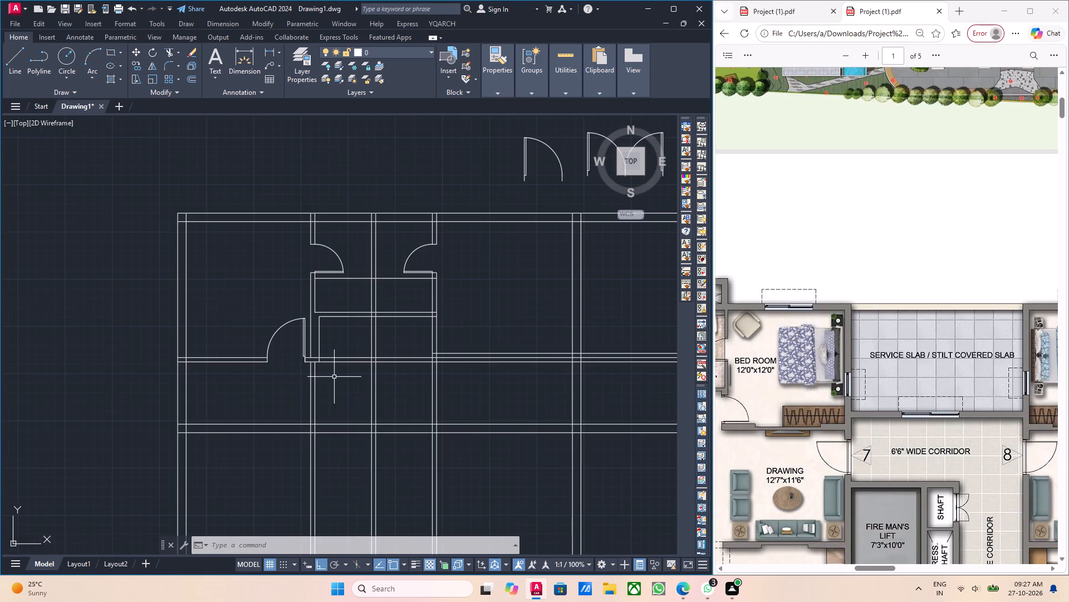
scroll(397, 346, up, 1)
scroll(396, 353, down, 3)
scroll(439, 375, up, 1)
middle_drag(438, 382, 438, 387)
scroll(438, 387, down, 1)
scroll(409, 372, up, 2)
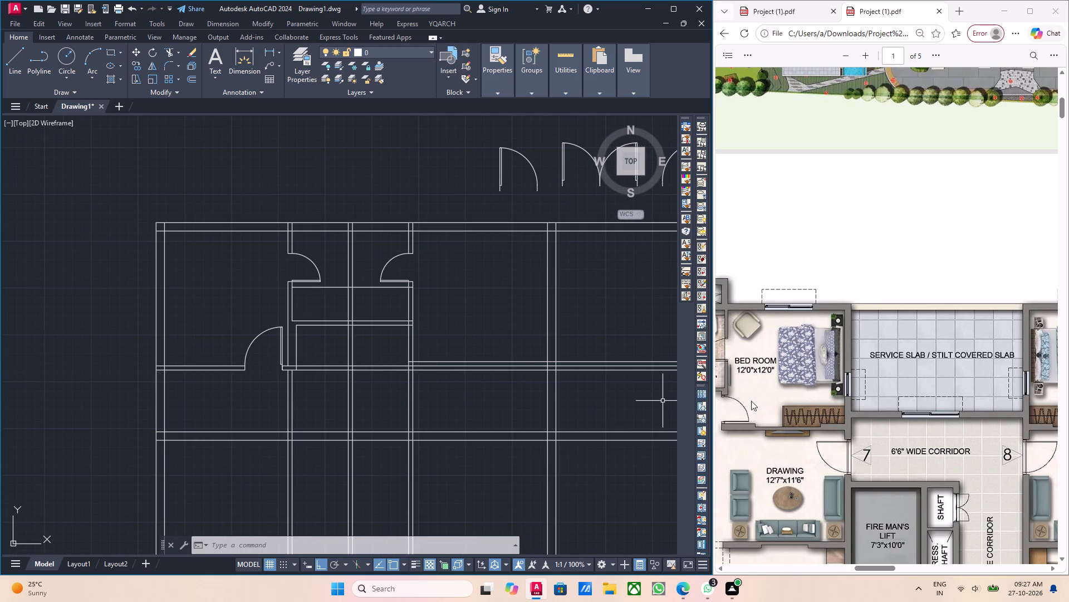
scroll(753, 401, down, 1)
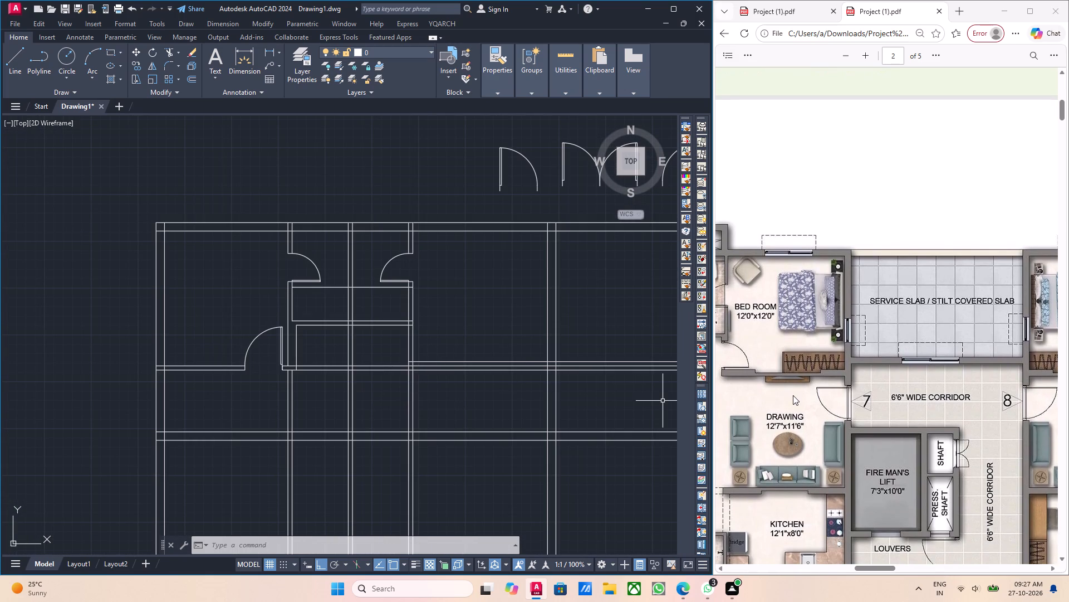
ctrl+scroll(793, 395, down, 2)
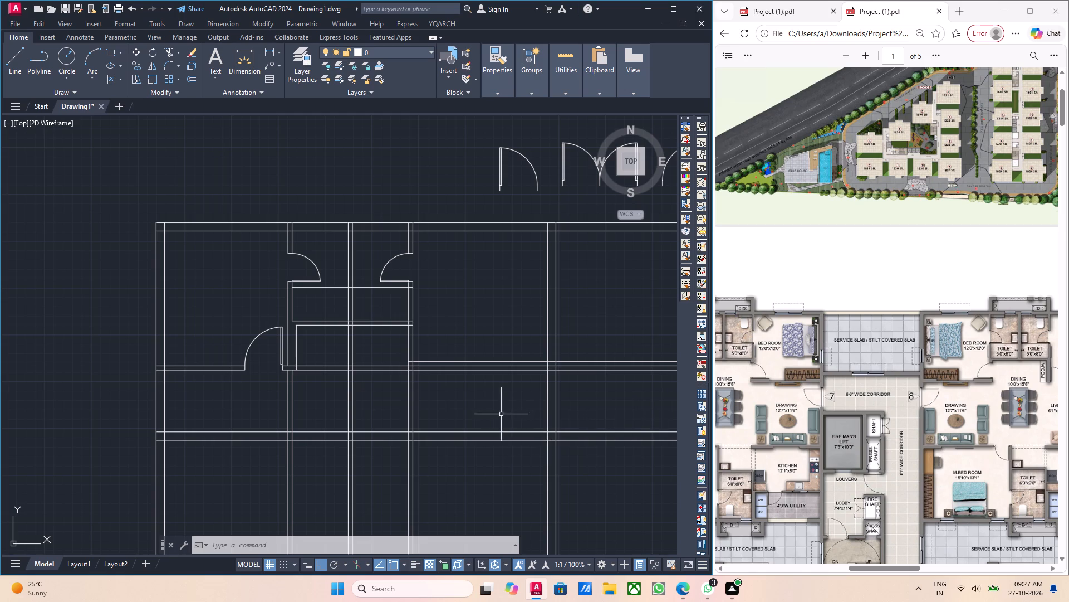
middle_drag(501, 414, 401, 432)
middle_click(465, 461)
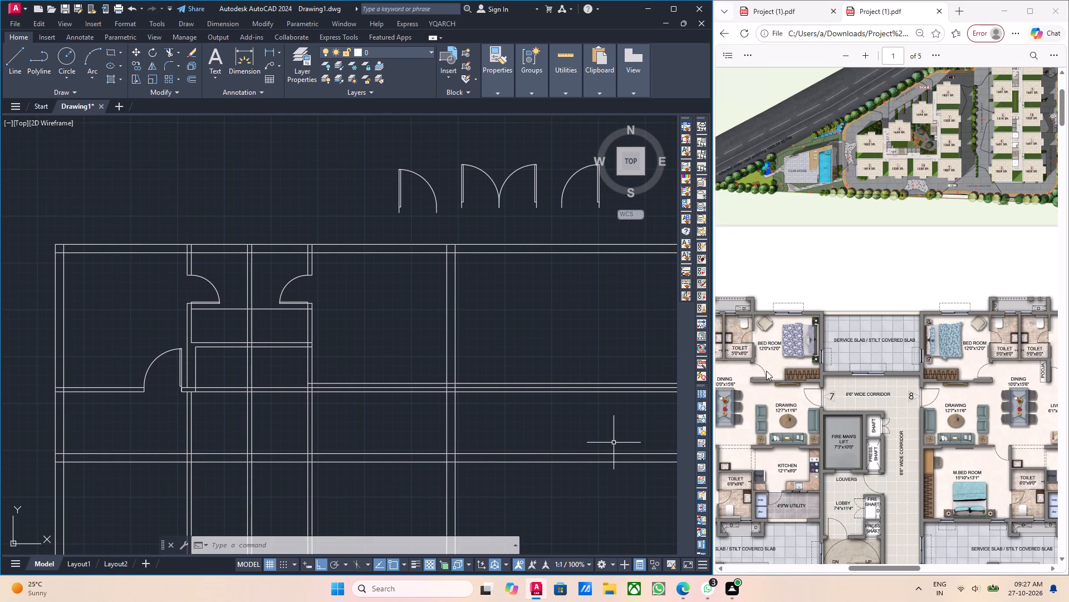
middle_drag(628, 398, 538, 442)
Rotate the spare door copied above the plan 270° about its hinge corner so its leaf lies horizontal.
scroll(507, 254, up, 2)
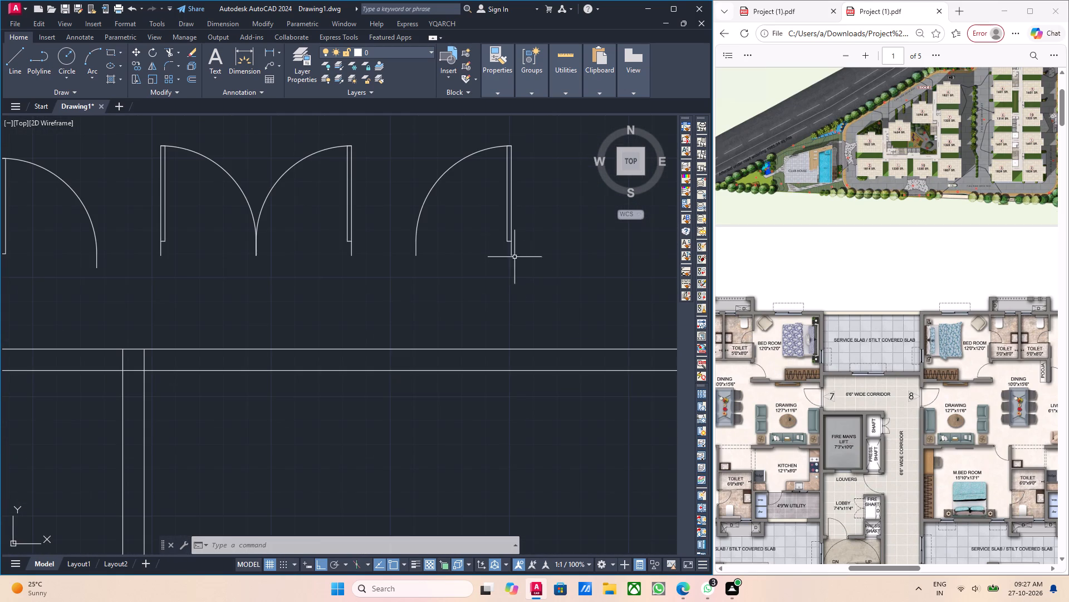
drag(536, 276, 513, 258)
click(465, 214)
scroll(470, 224, down, 1)
scroll(471, 229, up, 1)
middle_drag(447, 237, 433, 242)
text(ro)
key(Return)
click(498, 274)
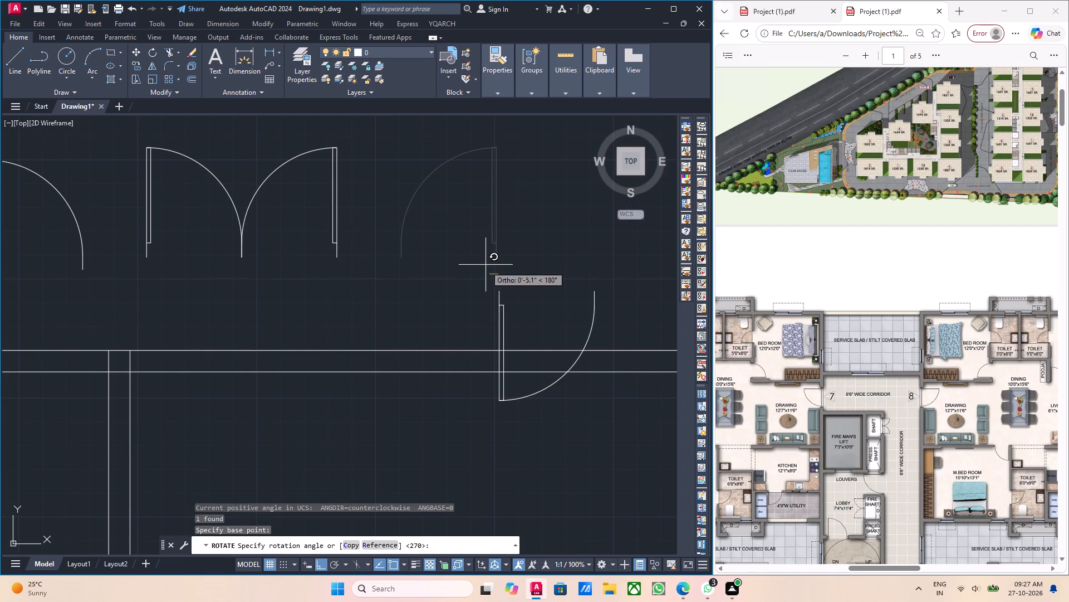
click(487, 308)
Move the rotated door by its hinge corner, with Ortho off, to the 12'0"x12'0" bedroom's lower wall corner beside the toilets.
middle_drag(577, 303, 556, 310)
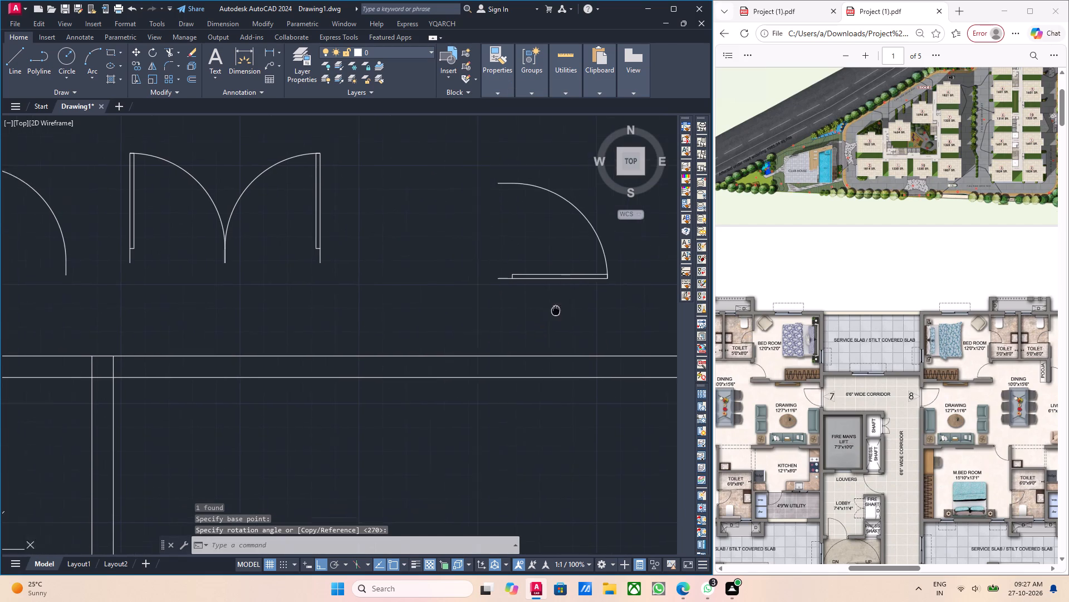
middle_drag(556, 310, 526, 321)
drag(546, 315, 533, 296)
click(498, 258)
middle_drag(580, 341, 502, 300)
key(m)
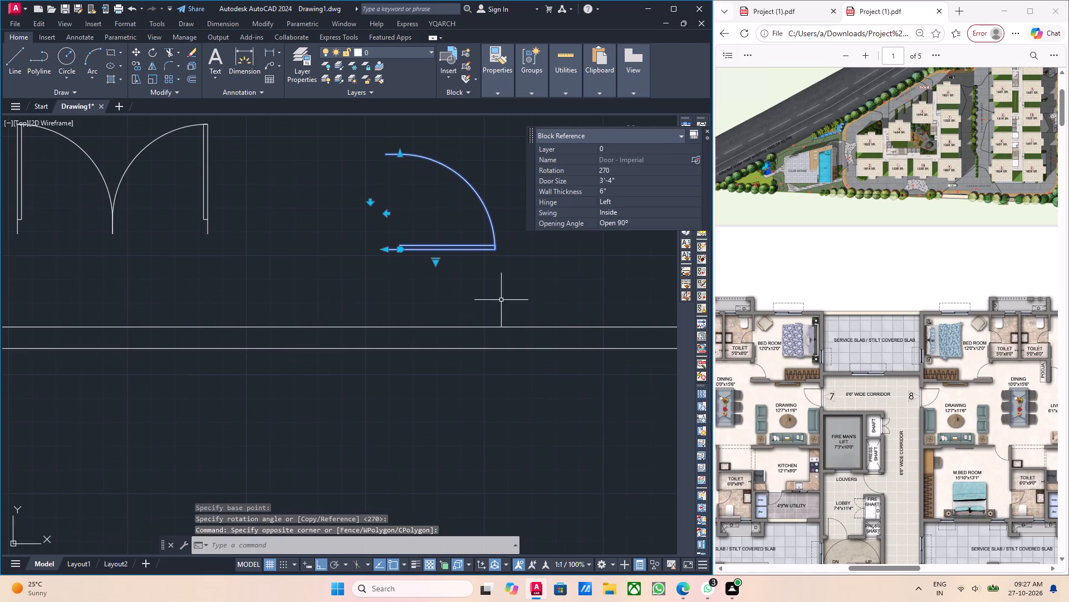
key(Return)
click(382, 250)
scroll(326, 311, down, 4)
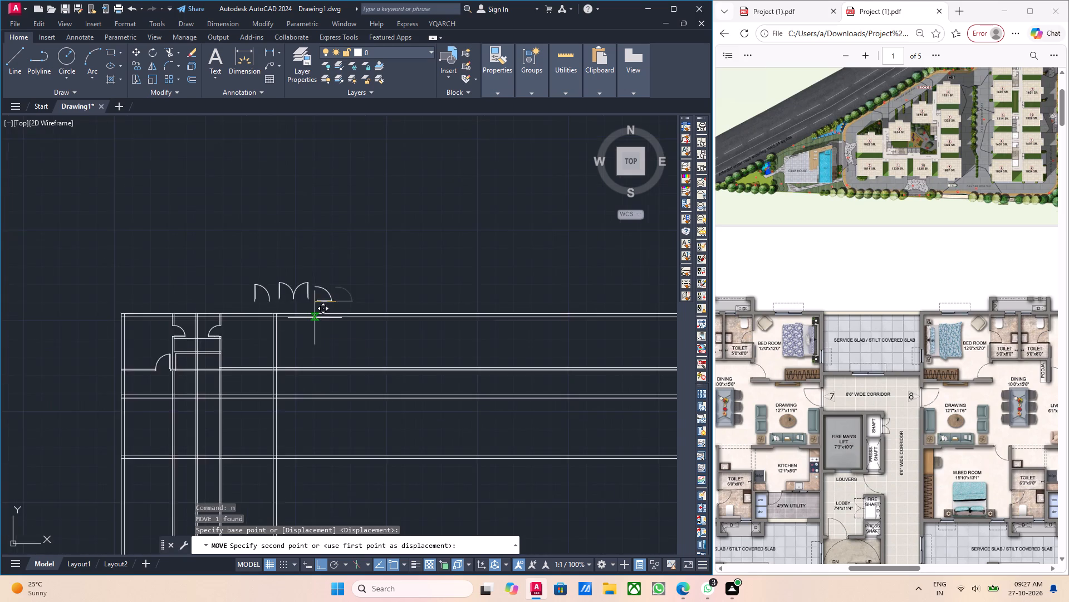
middle_drag(362, 338, 445, 333)
scroll(365, 369, up, 3)
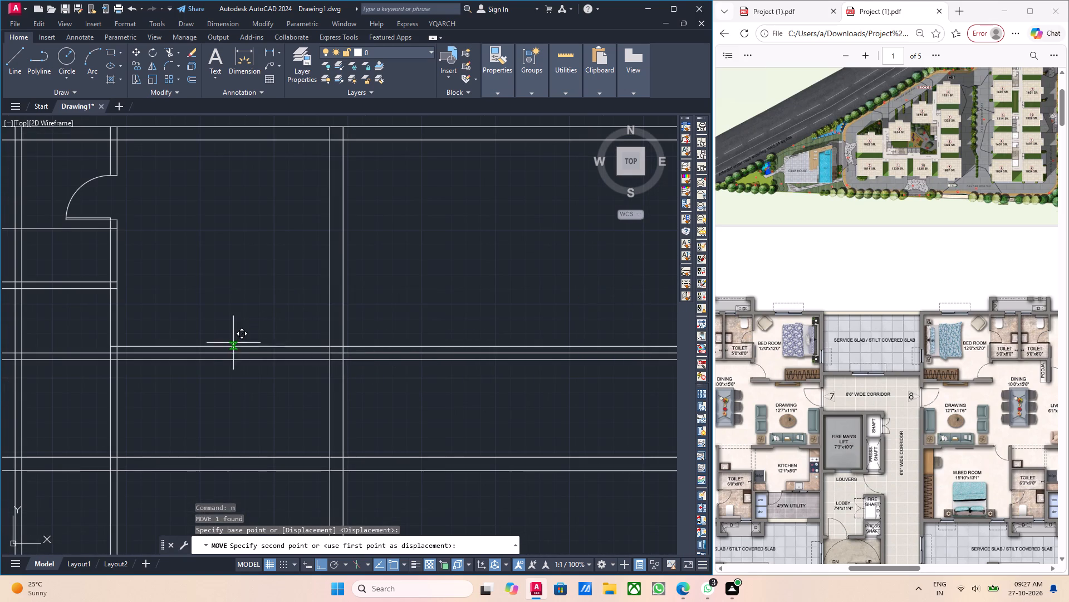
scroll(133, 338, up, 1)
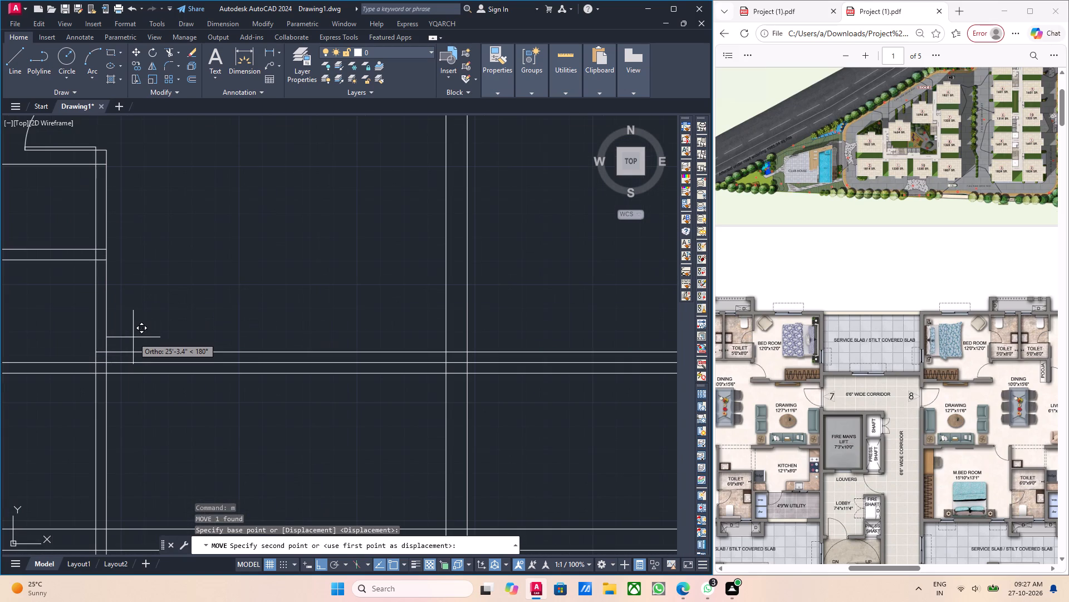
scroll(133, 337, up, 1)
scroll(135, 336, down, 3)
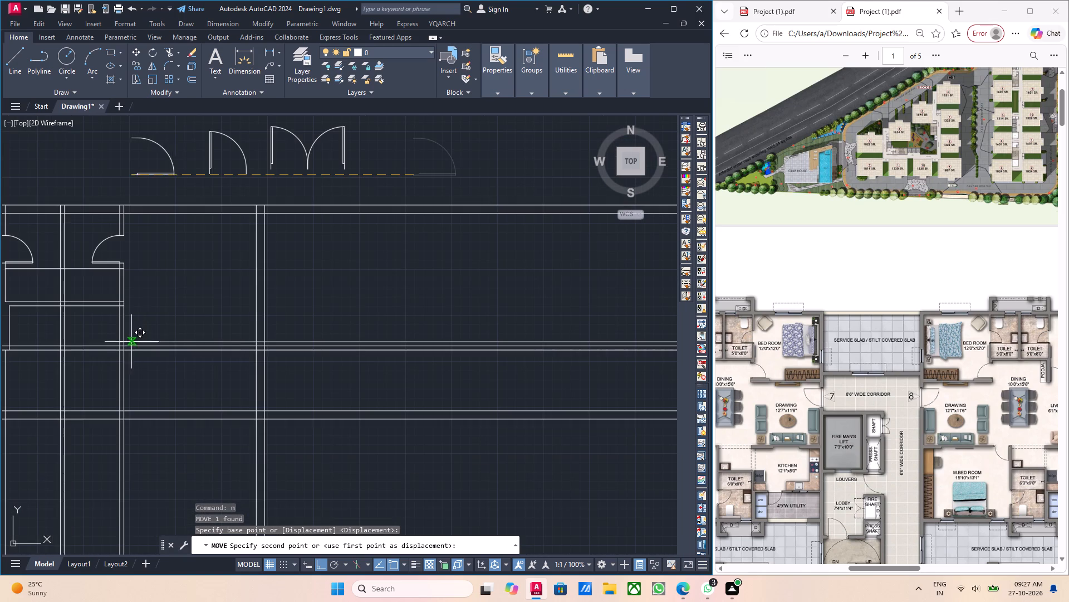
scroll(134, 343, up, 2)
key(F8)
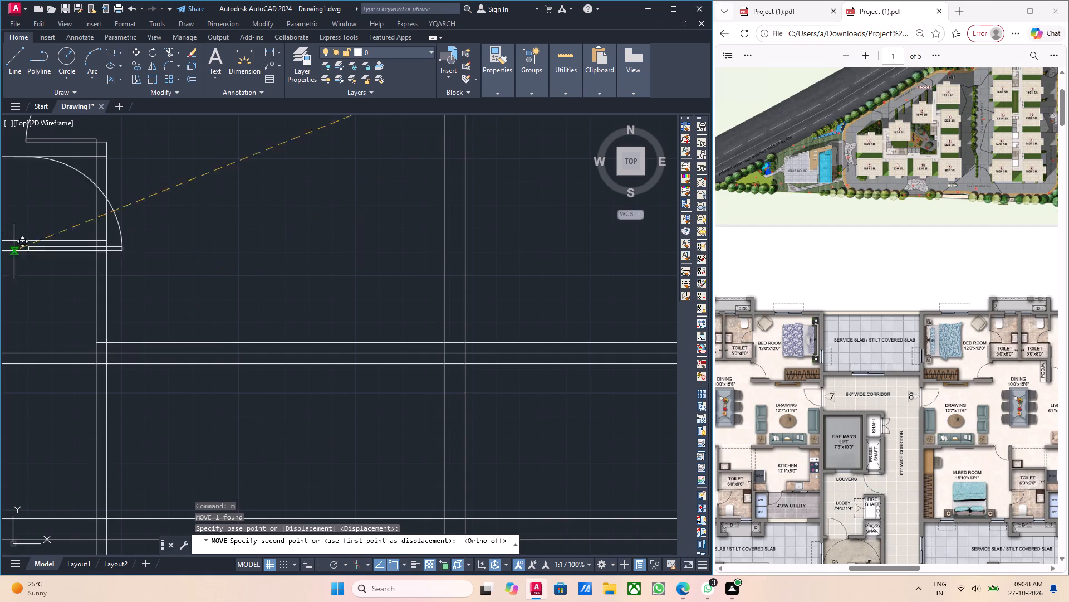
scroll(108, 355, up, 2)
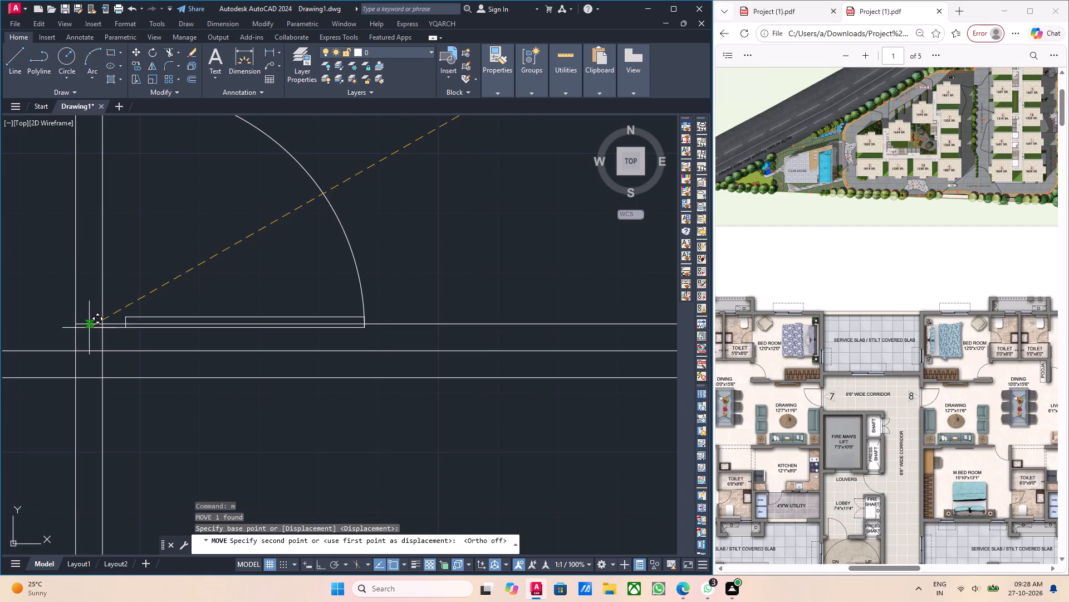
click(79, 326)
Undo a trial 3'6" segment, draw a 3' line up the wall from the door's hinge corner, and add a slanted segment across the door arc.
middle_drag(207, 289, 199, 390)
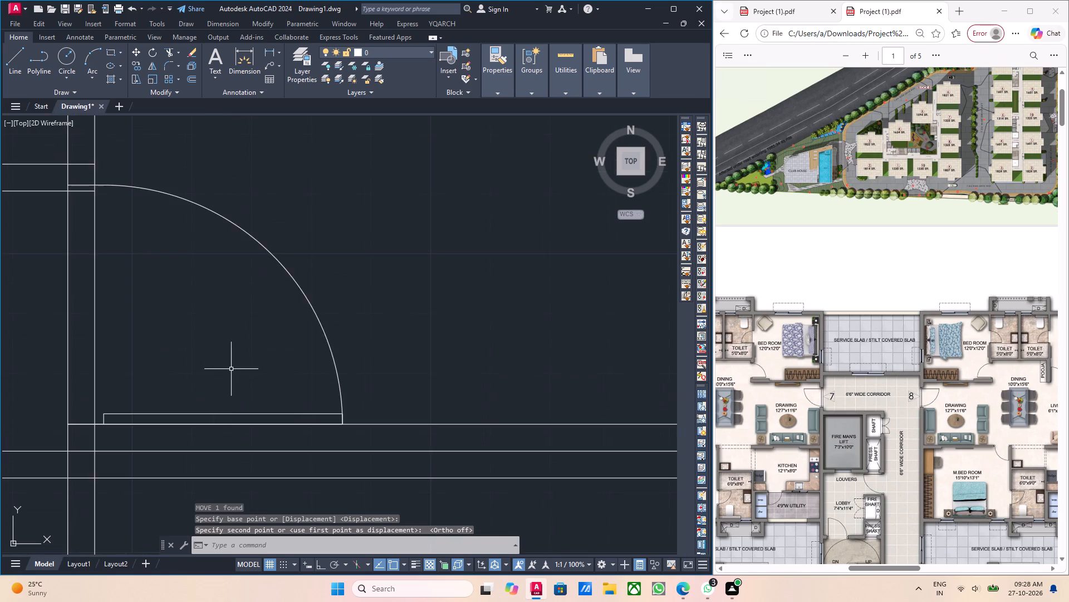
scroll(233, 365, down, 3)
middle_drag(251, 361, 273, 367)
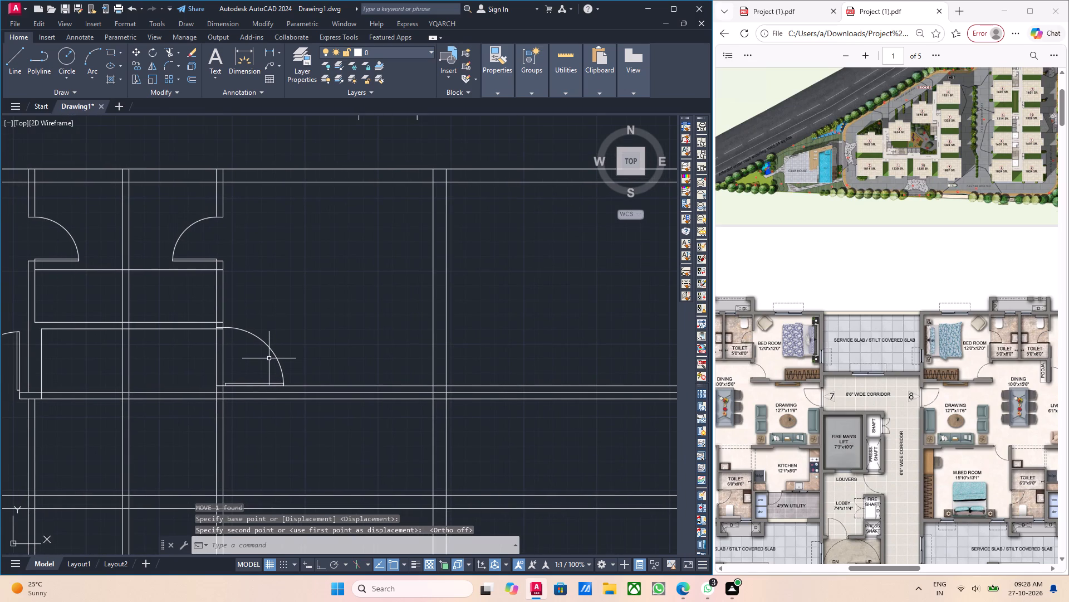
middle_drag(202, 371, 278, 361)
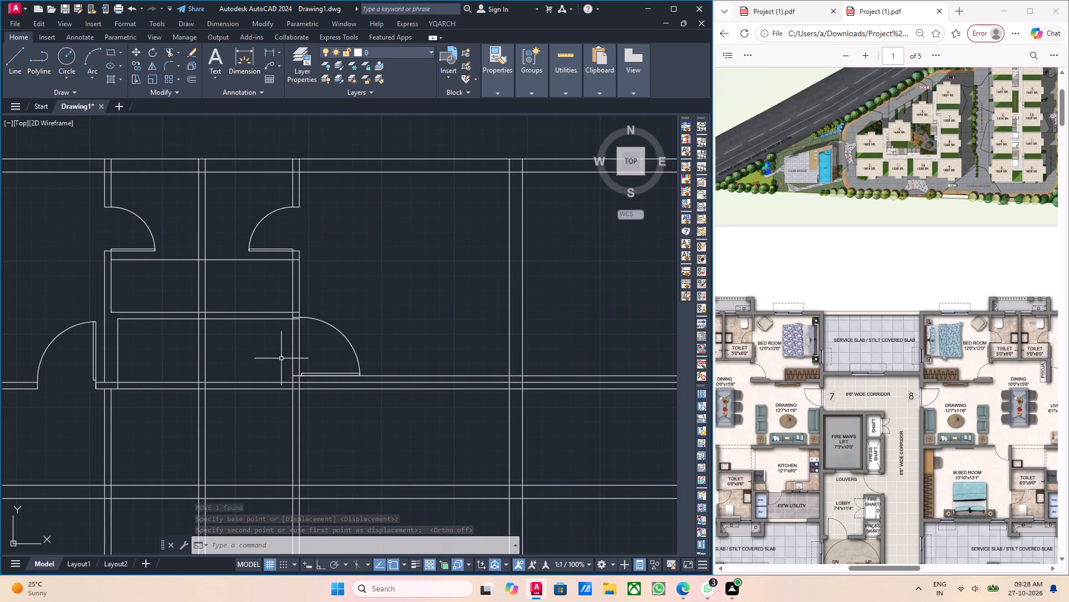
scroll(283, 384, up, 2)
middle_drag(313, 382, 341, 404)
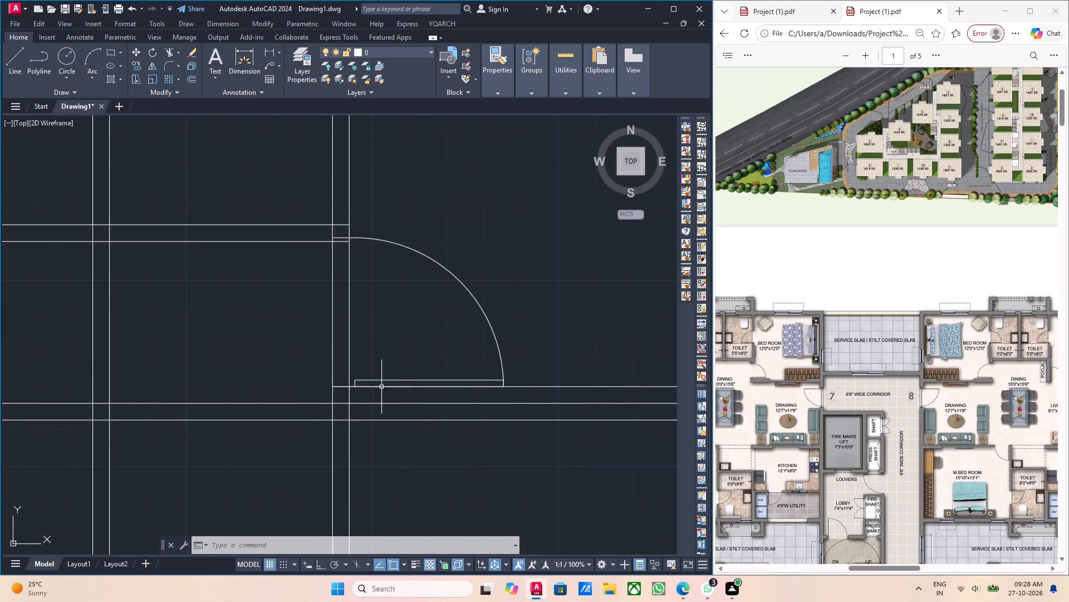
key(l)
key(Return)
scroll(313, 381, up, 2)
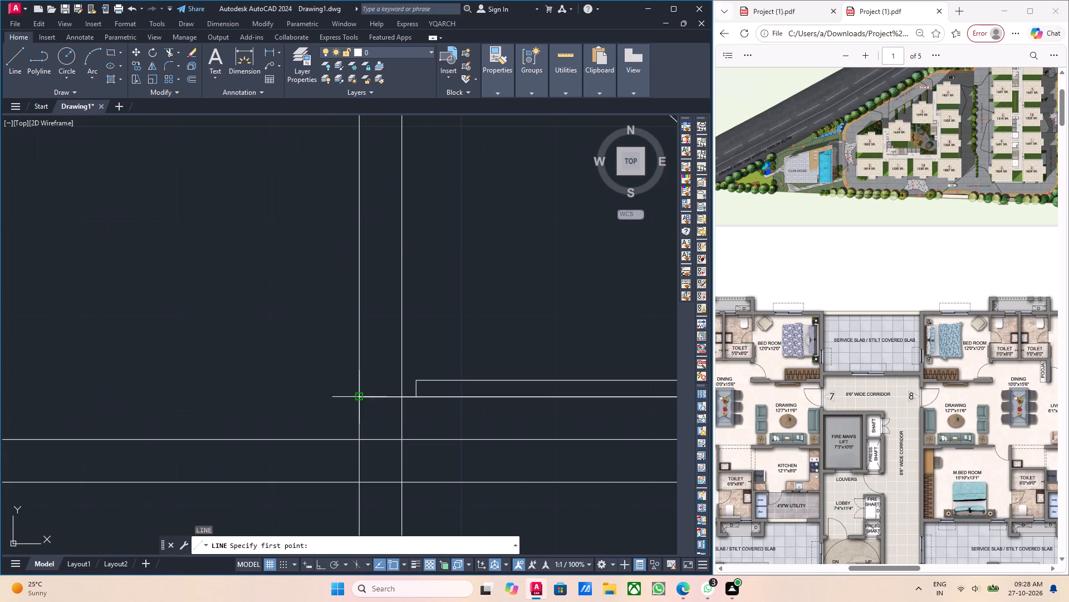
click(356, 396)
scroll(352, 260, down, 3)
middle_drag(354, 254, 355, 337)
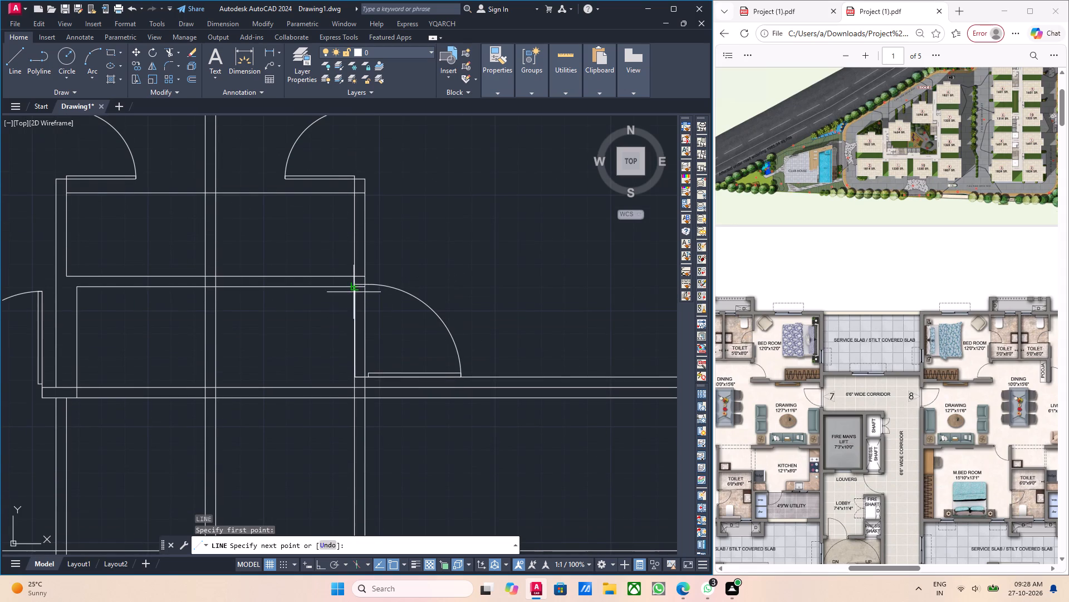
key(3)
text('6)
key(Return)
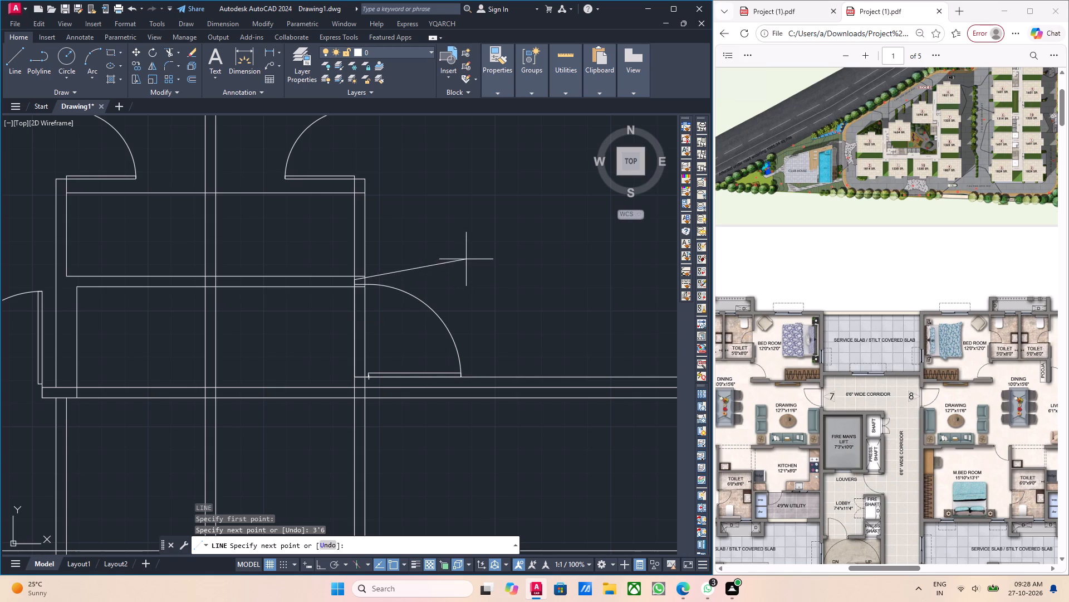
key(ctrl+z)
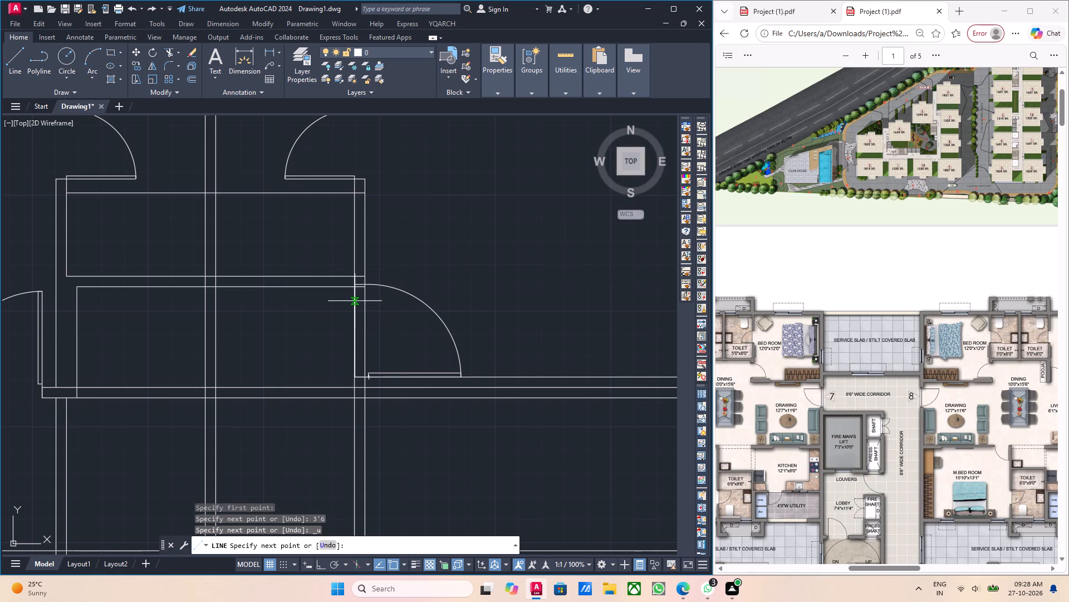
text(3')
key(Return)
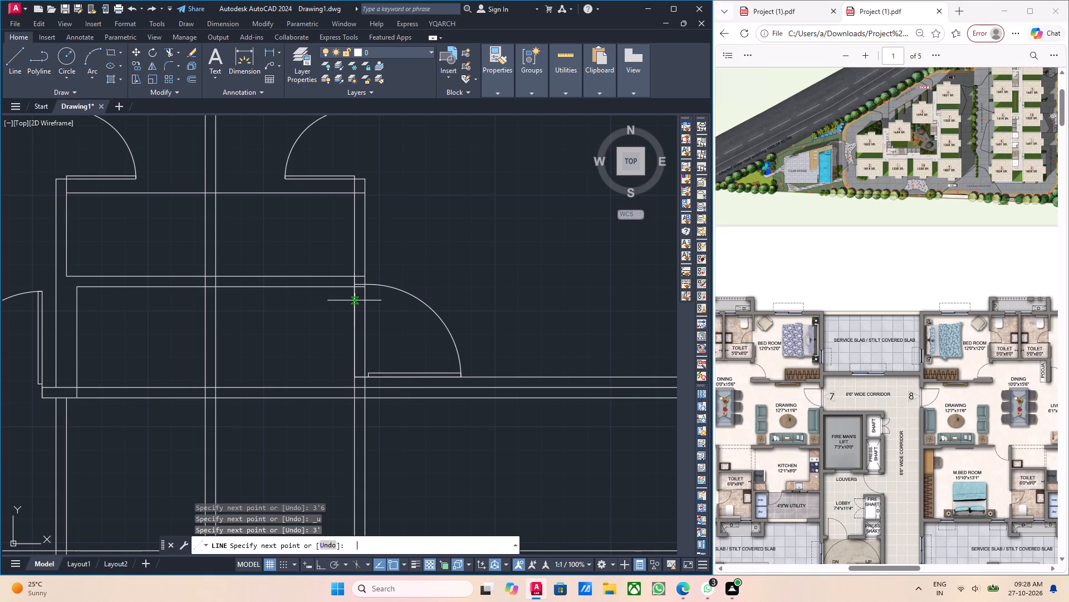
click(480, 287)
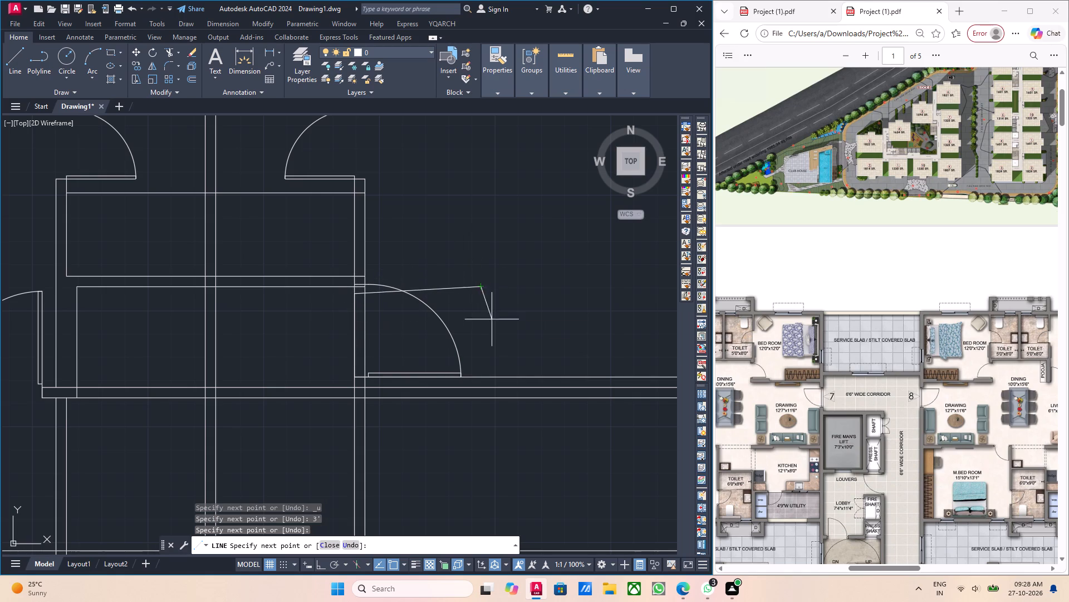
key(Escape)
Scale the bedroom door and its coincident wall line down about the hinge corner so the door's opening matches the 3' guide line.
scroll(351, 301, up, 3)
scroll(435, 290, down, 3)
middle_drag(453, 377, 436, 357)
scroll(458, 306, up, 3)
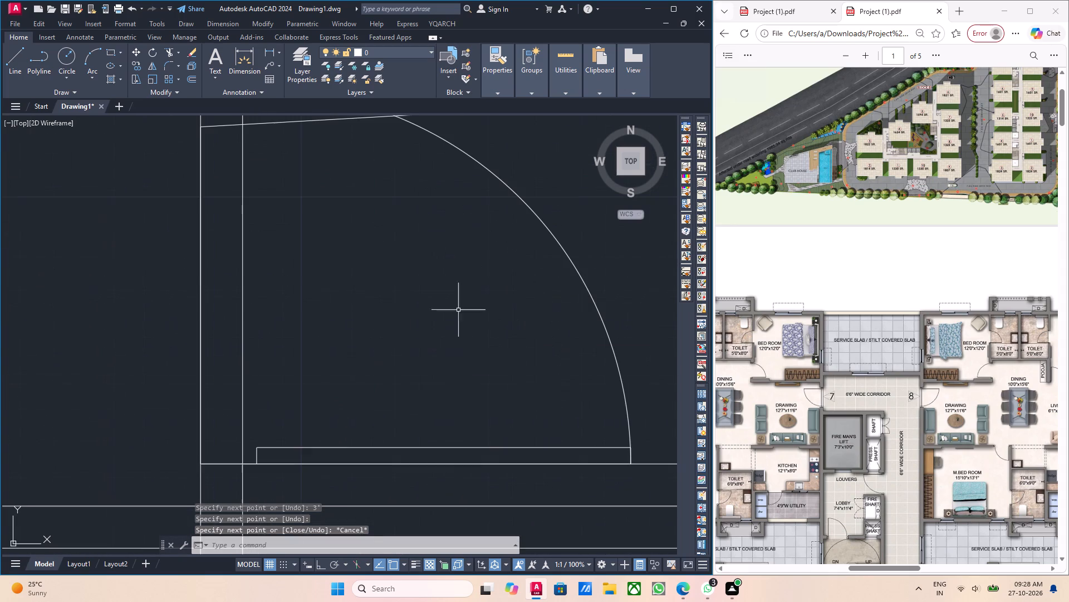
click(406, 462)
click(381, 462)
drag(388, 471, 380, 467)
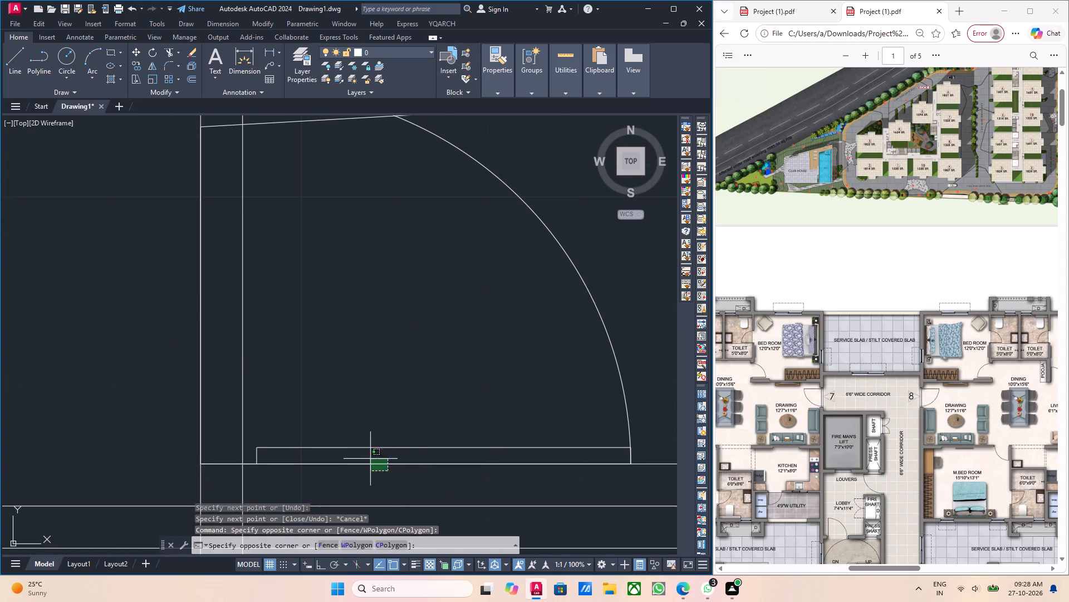
click(369, 458)
scroll(489, 445, down, 3)
scroll(426, 462, down, 1)
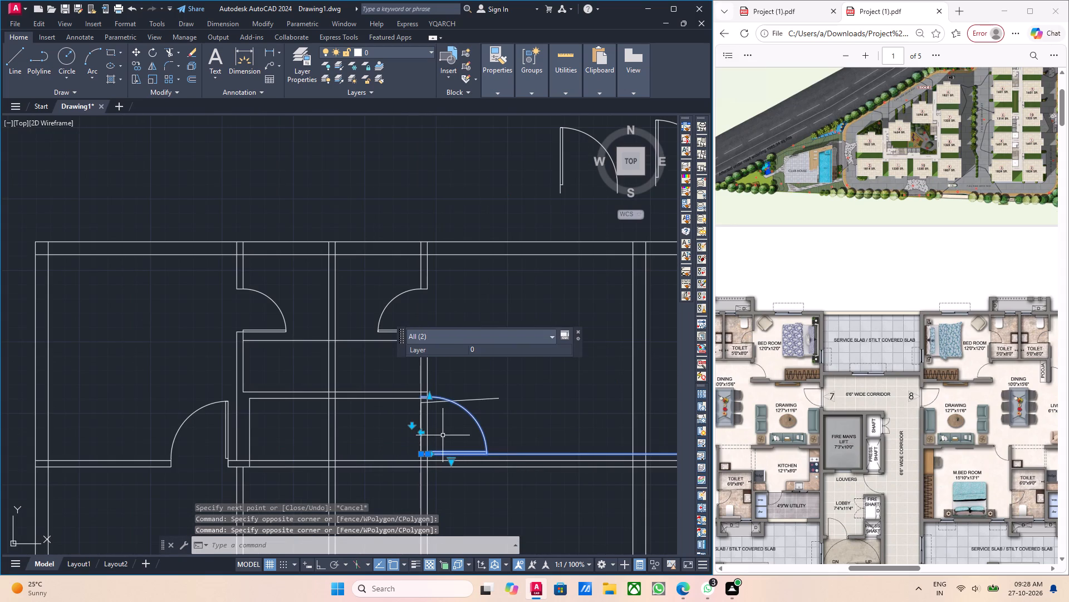
key(s)
key(c)
key(Return)
scroll(428, 438, up, 3)
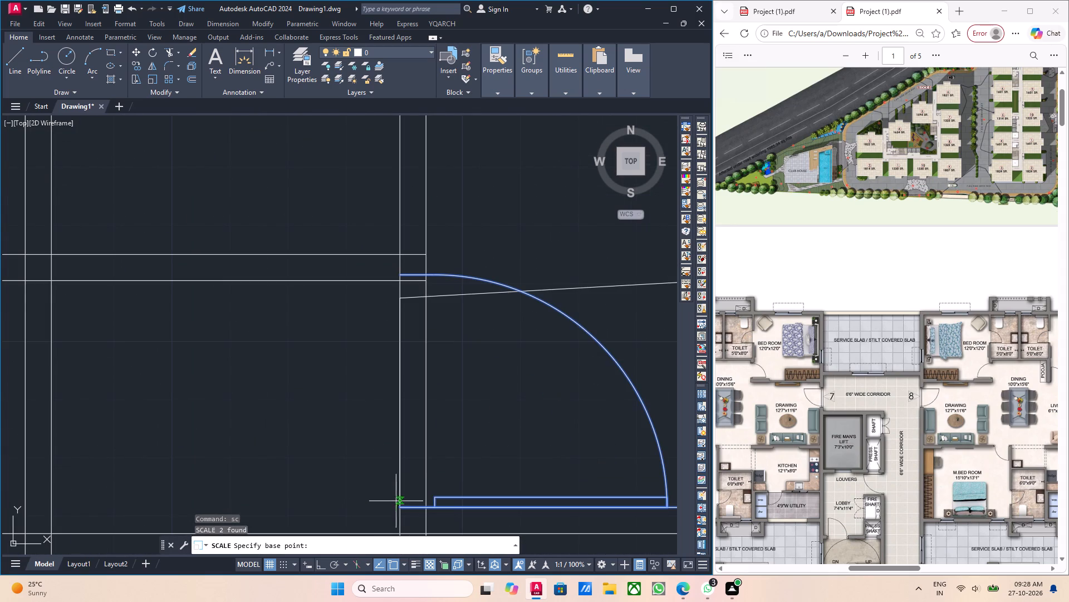
click(400, 504)
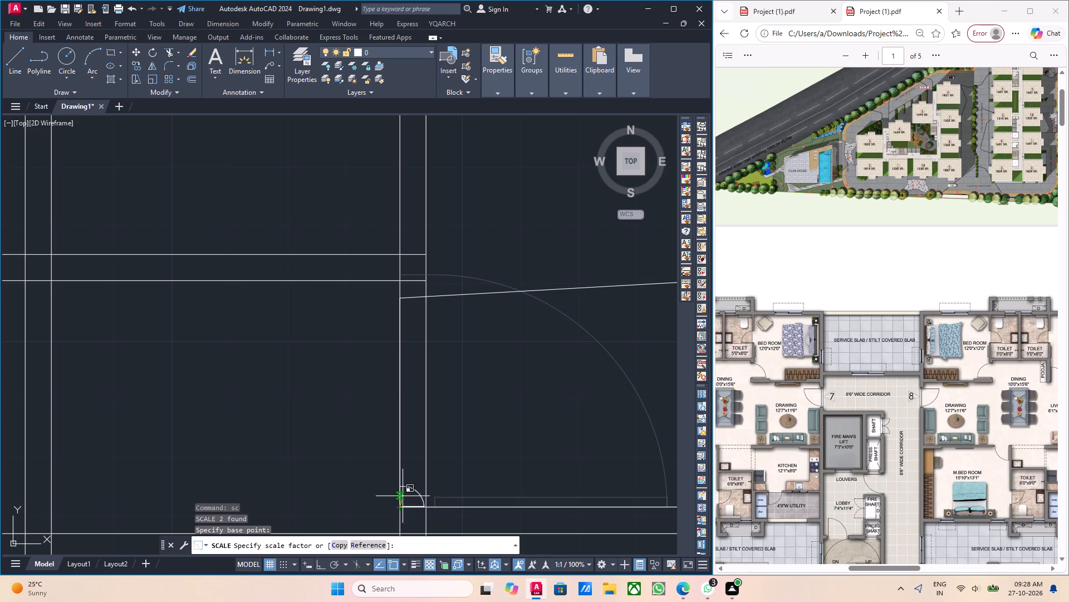
click(410, 388)
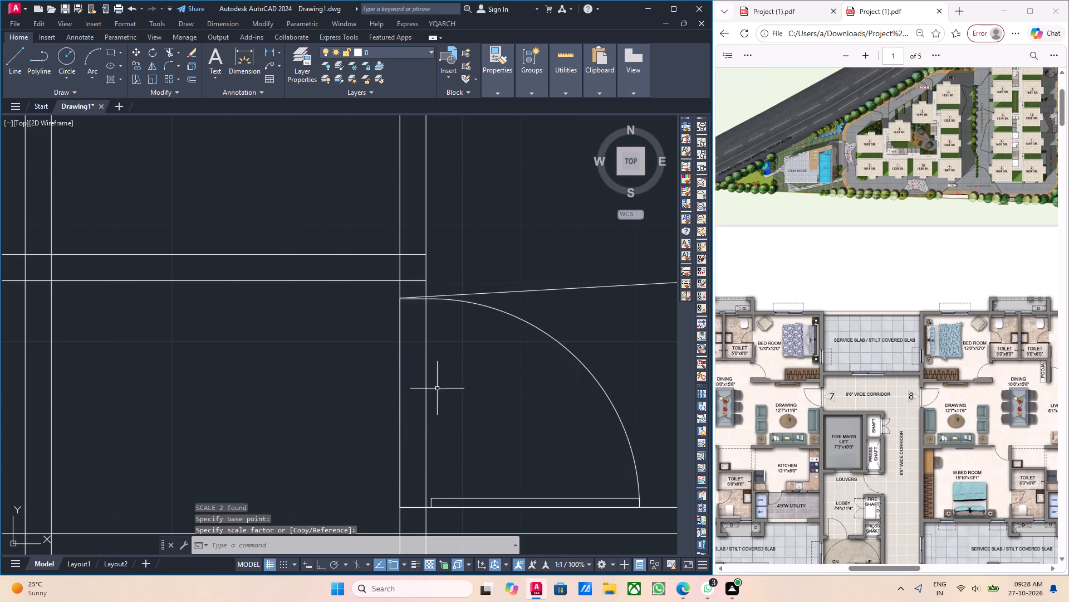
Erase the slanted segment crossing the bedroom door's arc.
scroll(447, 387, down, 3)
middle_drag(458, 387, 449, 389)
key(Escape)
scroll(480, 378, up, 1)
drag(477, 371, 473, 361)
click(467, 348)
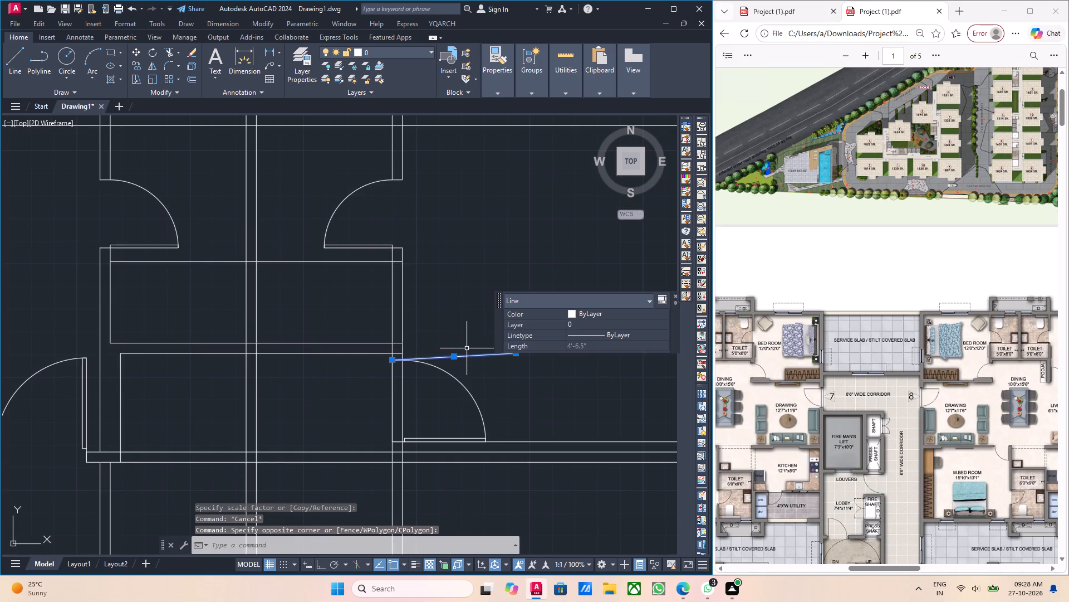
middle_click(498, 368)
key(Delete)
middle_drag(420, 430, 423, 414)
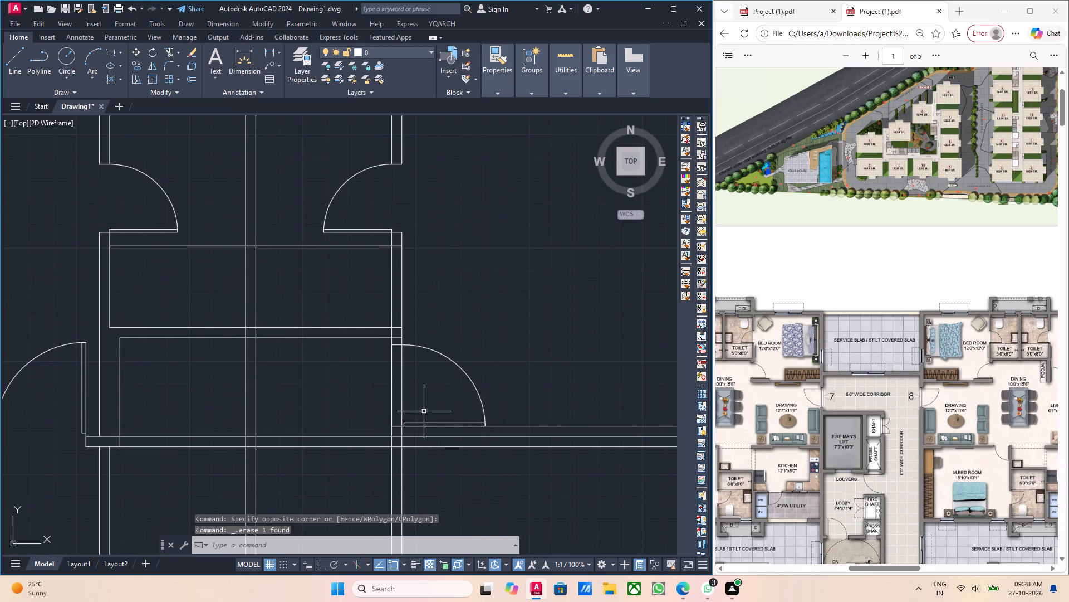
Trim the two vertical wall lines across the bedroom door's opening with a fence.
text(tr)
key(Return)
scroll(403, 395, up, 2)
click(425, 401)
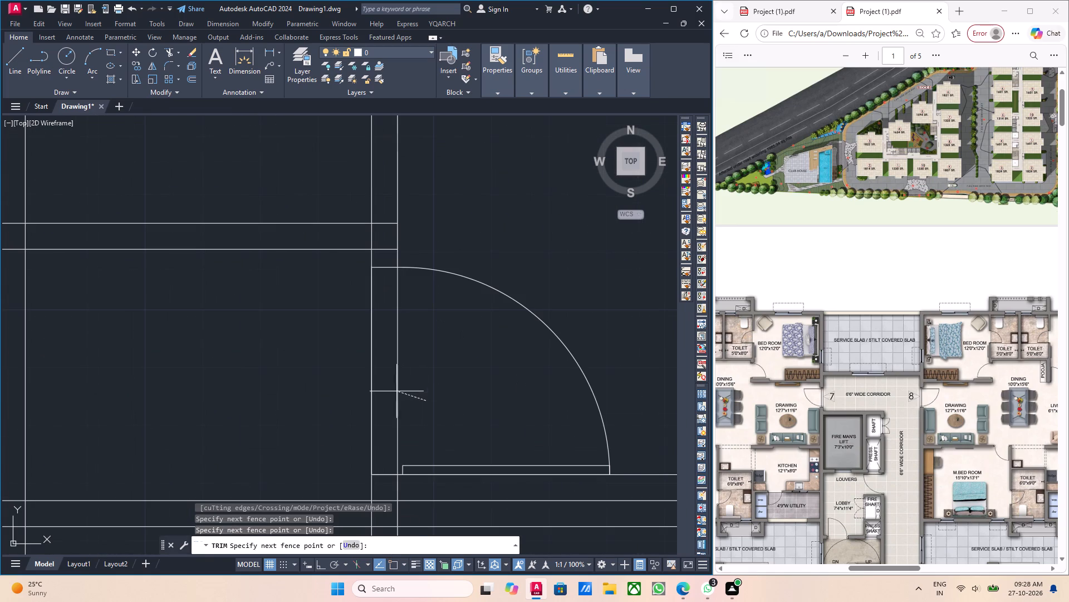
click(351, 389)
scroll(351, 395, down, 4)
key(Escape)
middle_drag(332, 412, 332, 412)
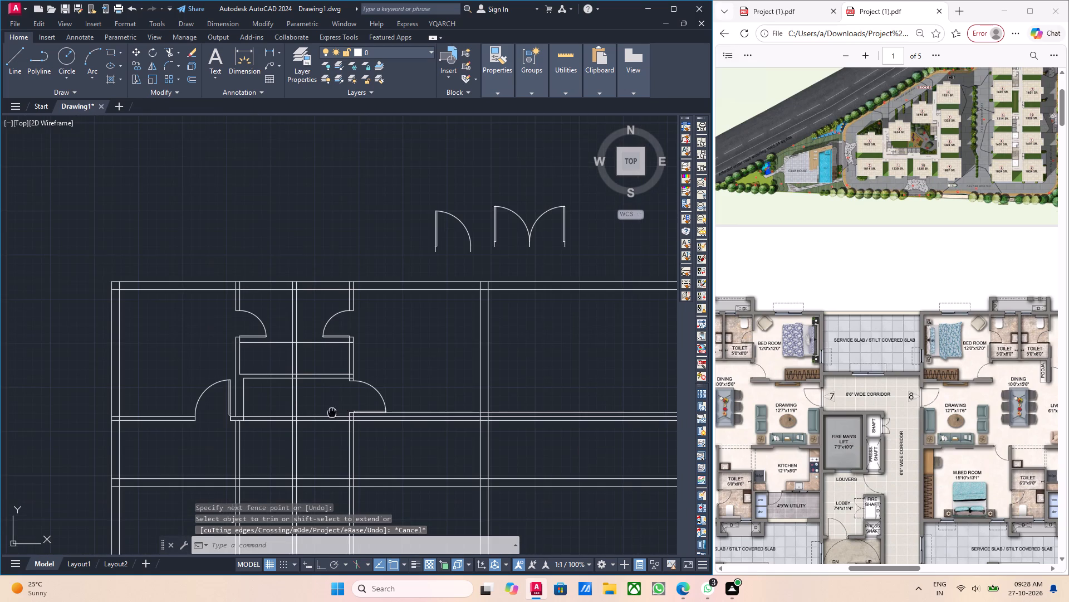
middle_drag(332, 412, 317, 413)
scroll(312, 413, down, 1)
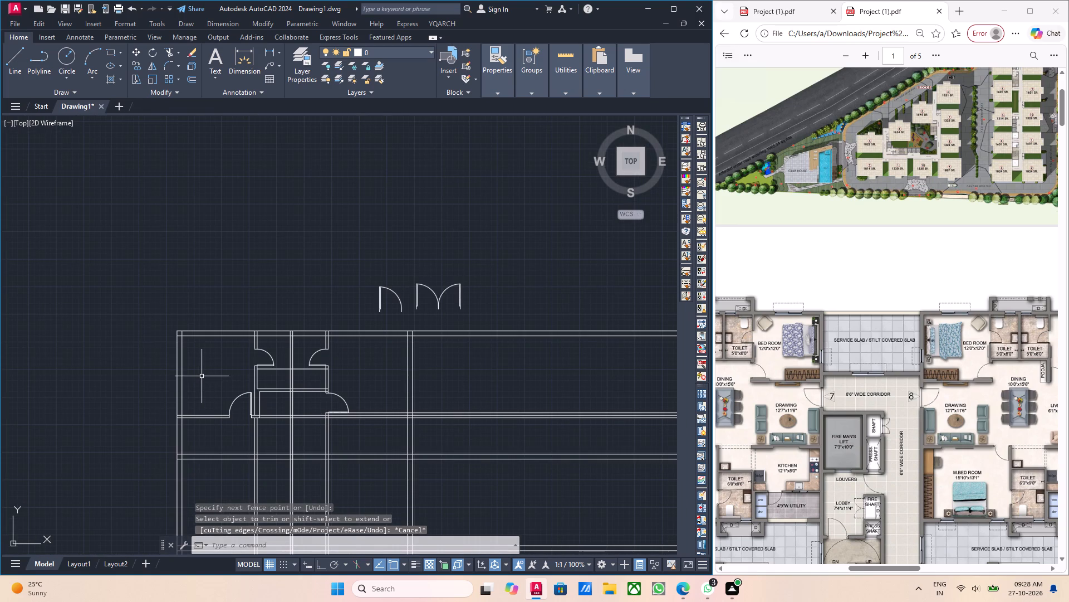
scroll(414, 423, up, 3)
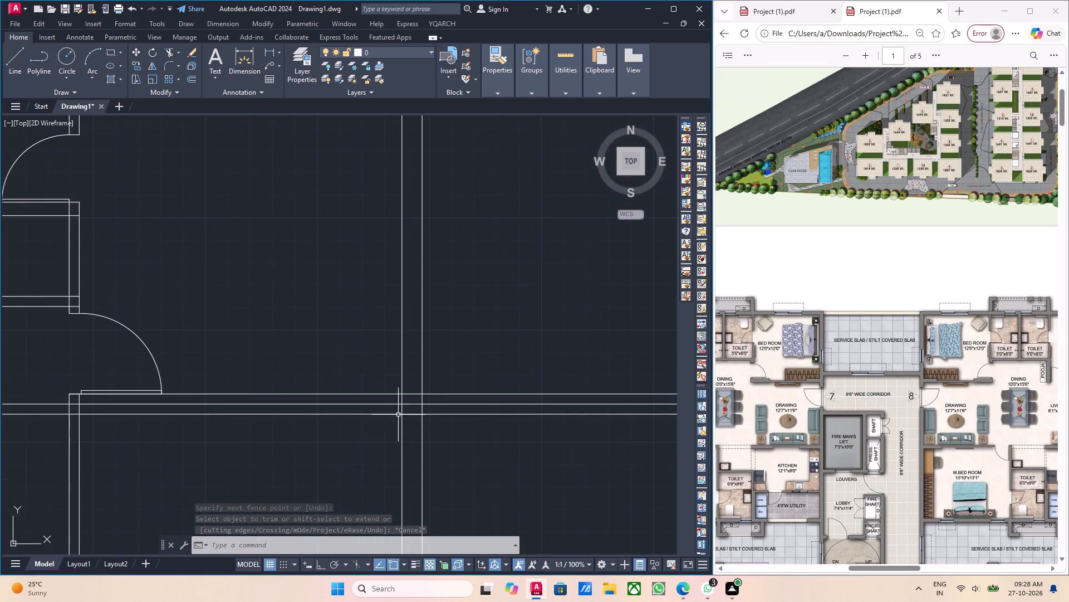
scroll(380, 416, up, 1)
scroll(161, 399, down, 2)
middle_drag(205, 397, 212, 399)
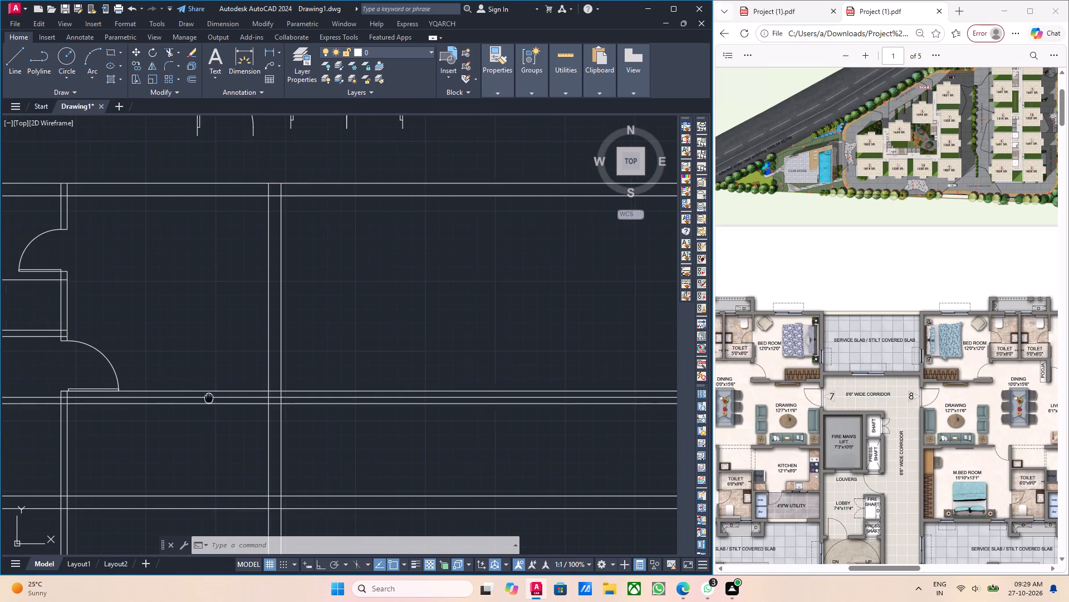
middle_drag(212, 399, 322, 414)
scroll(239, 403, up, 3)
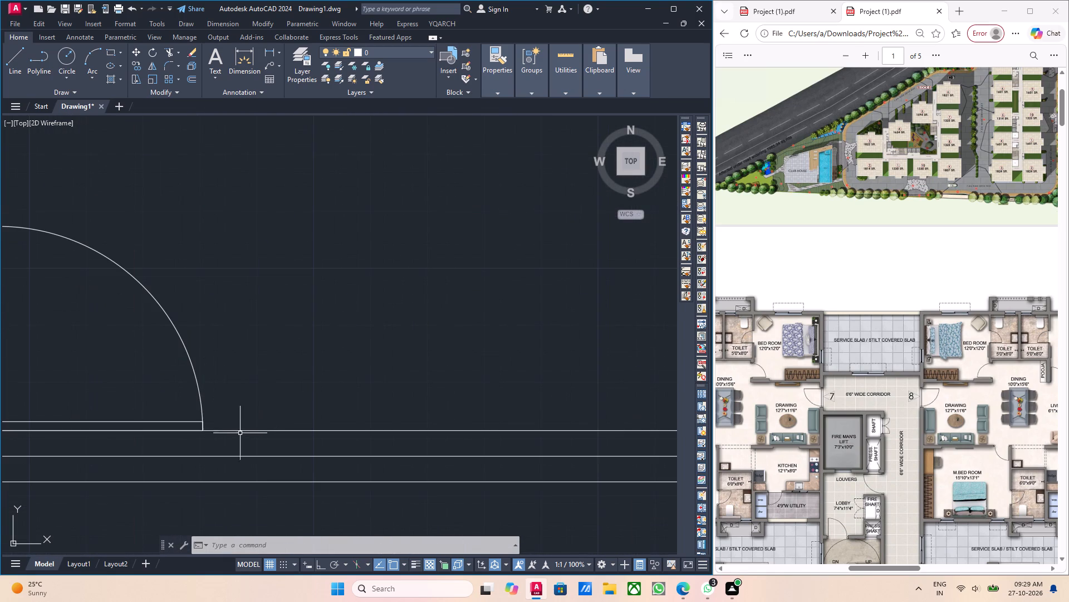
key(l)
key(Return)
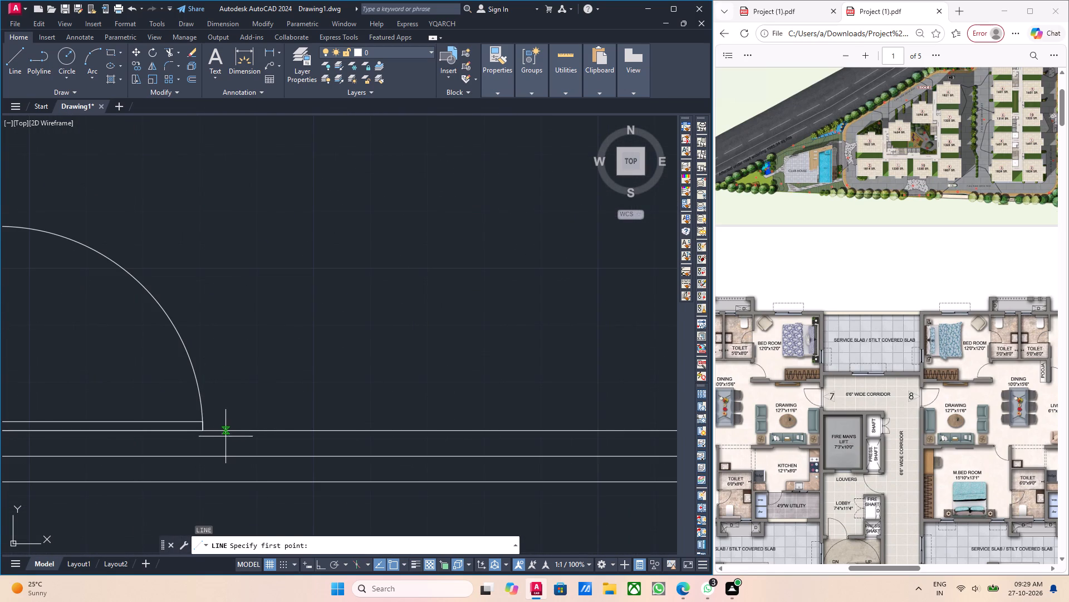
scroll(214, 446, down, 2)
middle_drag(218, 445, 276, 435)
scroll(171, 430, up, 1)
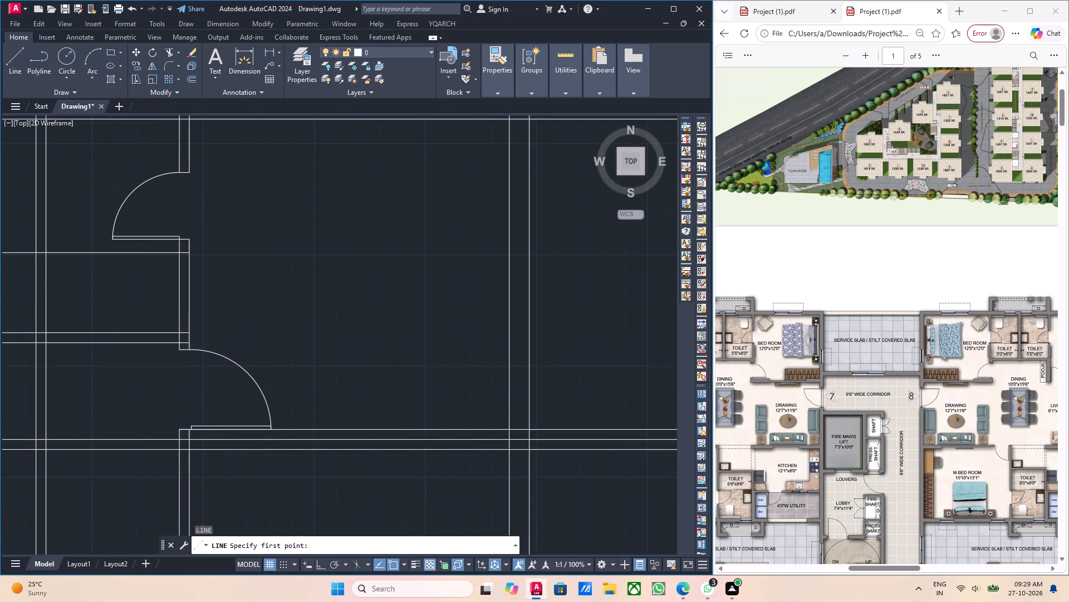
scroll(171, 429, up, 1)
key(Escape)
Add a horizontal linear dimension above the bedroom door leaf, from the wall's inner face to the leaf's outer end.
click(269, 52)
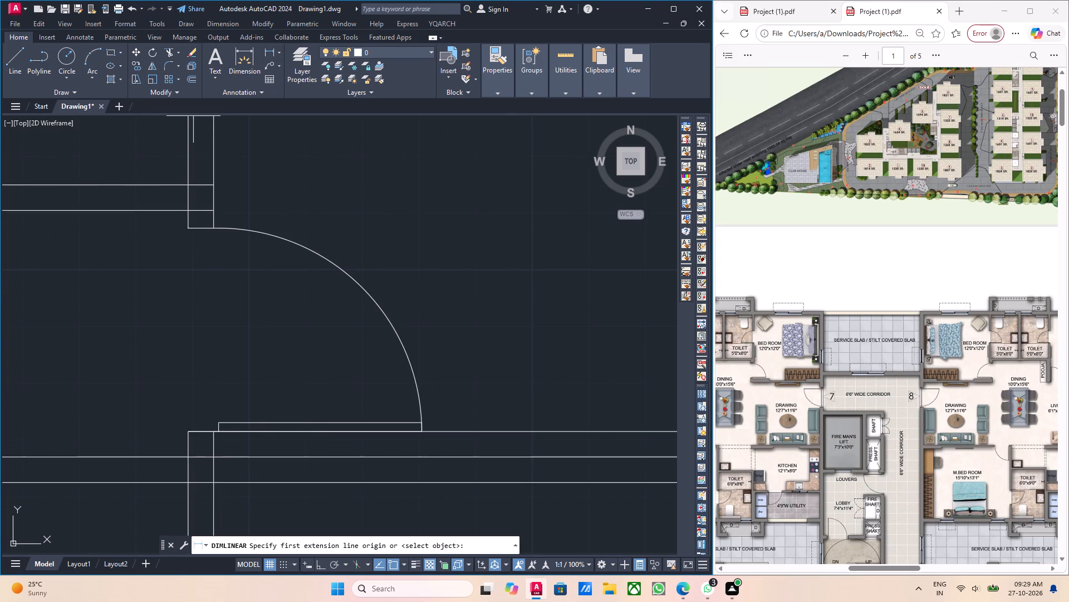
click(214, 432)
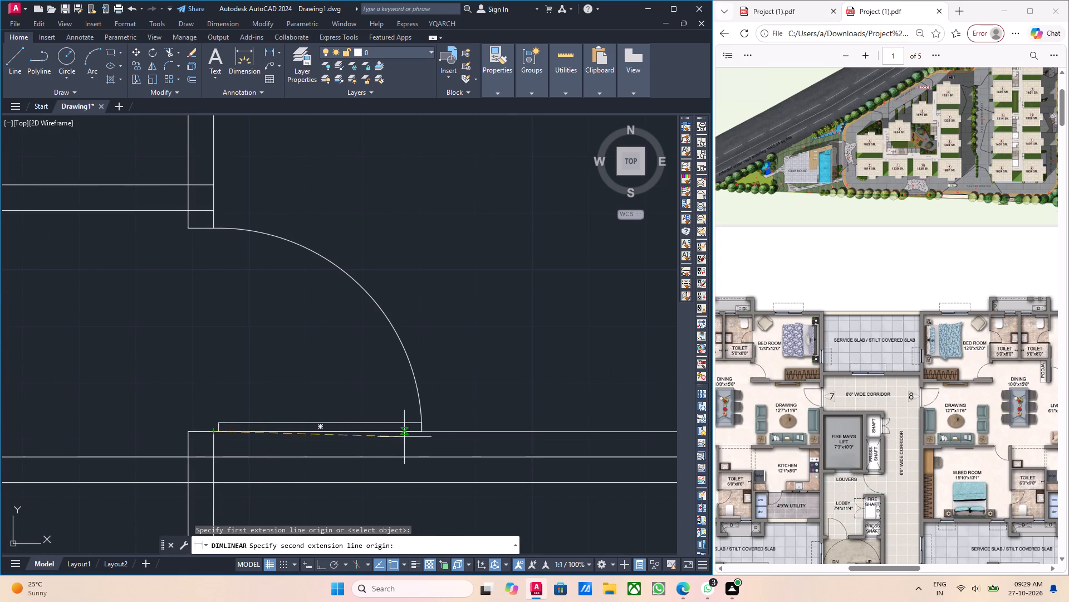
click(423, 434)
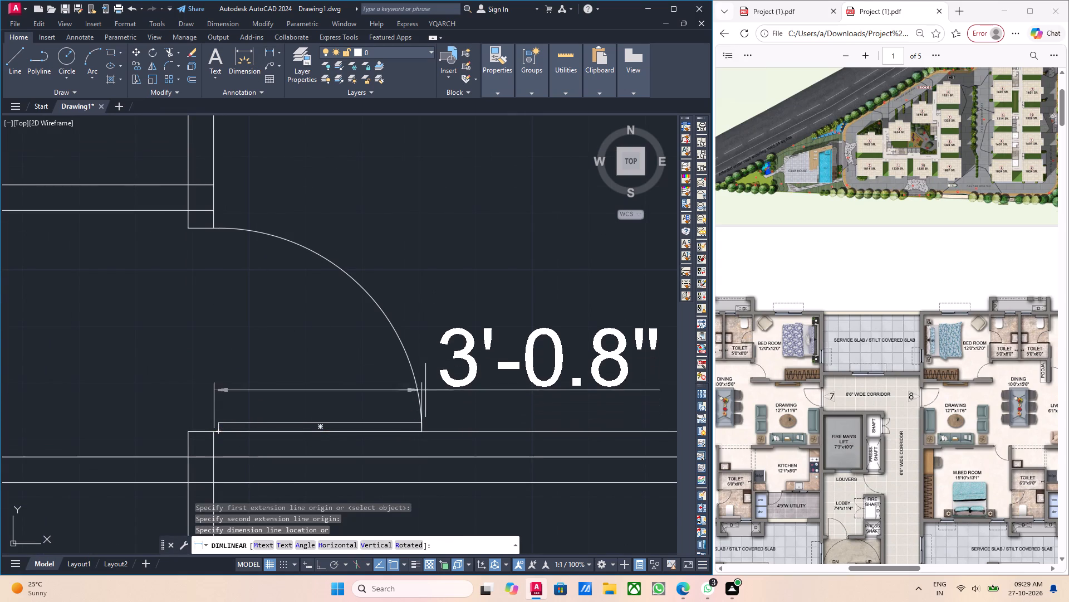
click(421, 338)
scroll(429, 370, down, 1)
key(Escape)
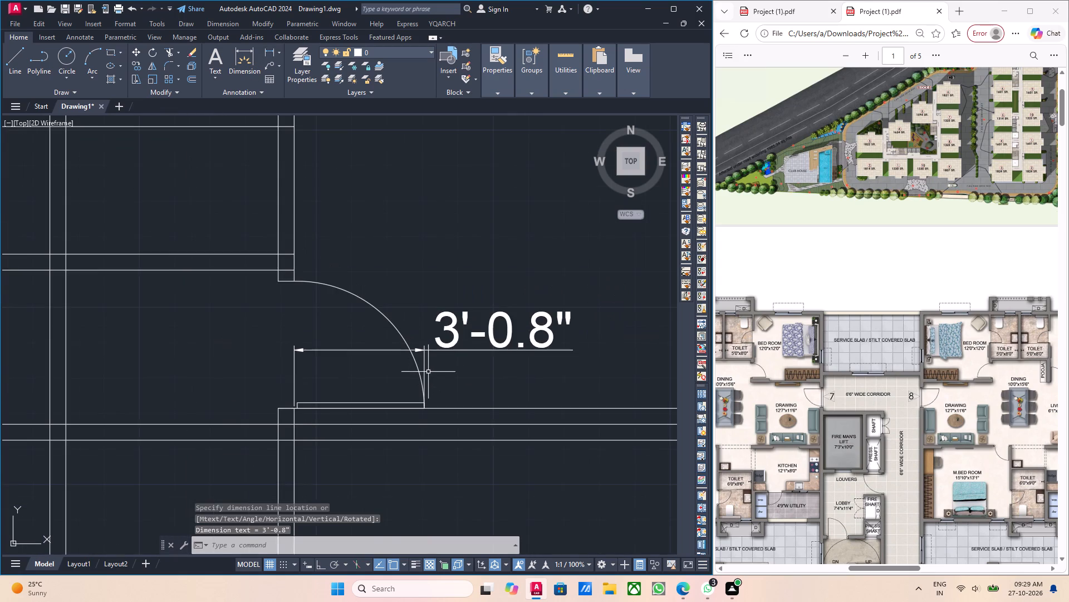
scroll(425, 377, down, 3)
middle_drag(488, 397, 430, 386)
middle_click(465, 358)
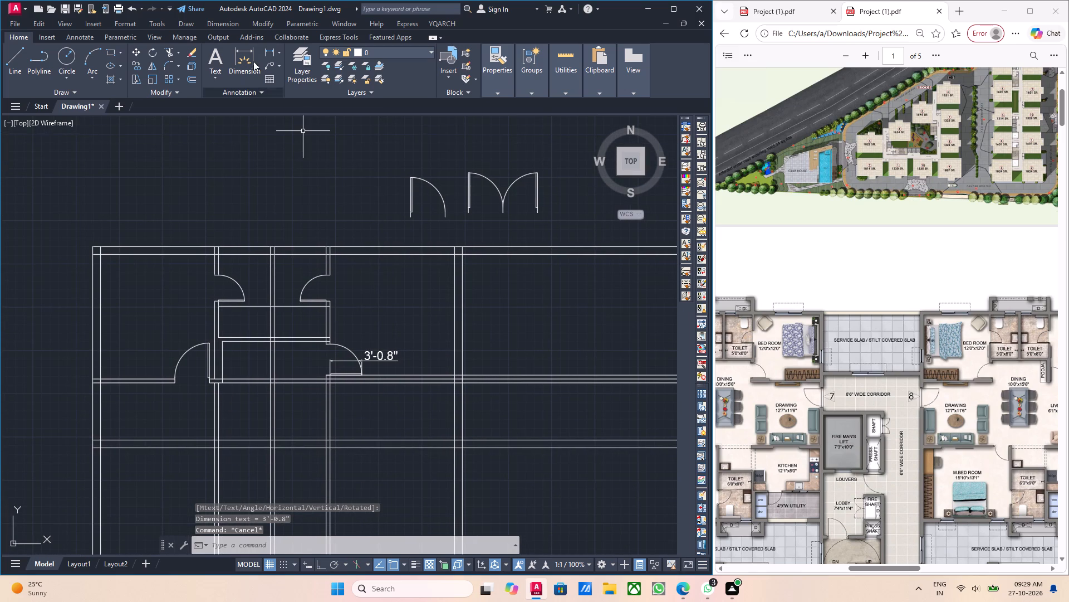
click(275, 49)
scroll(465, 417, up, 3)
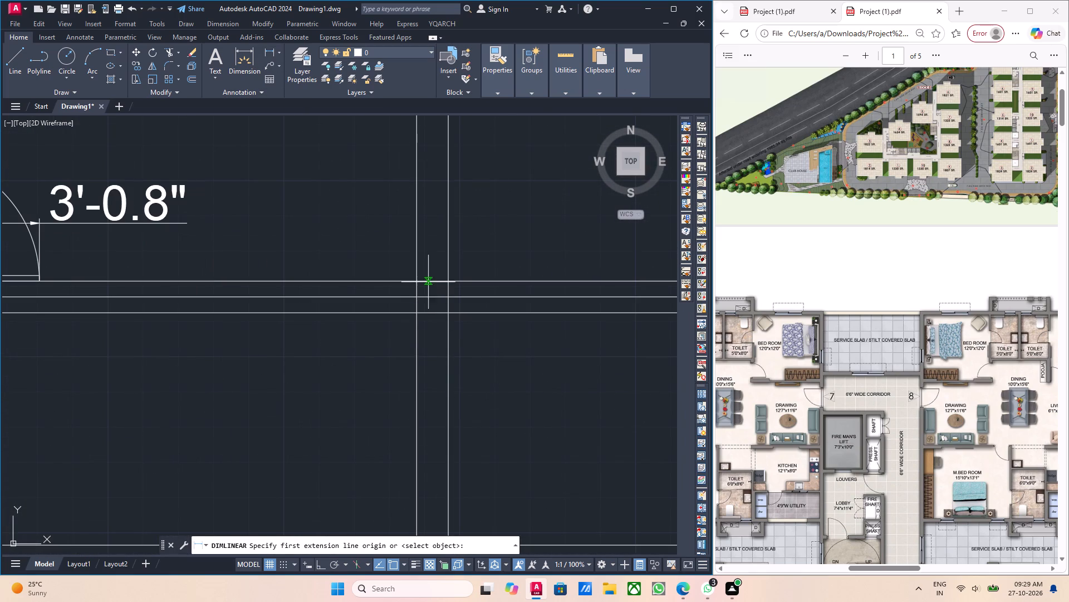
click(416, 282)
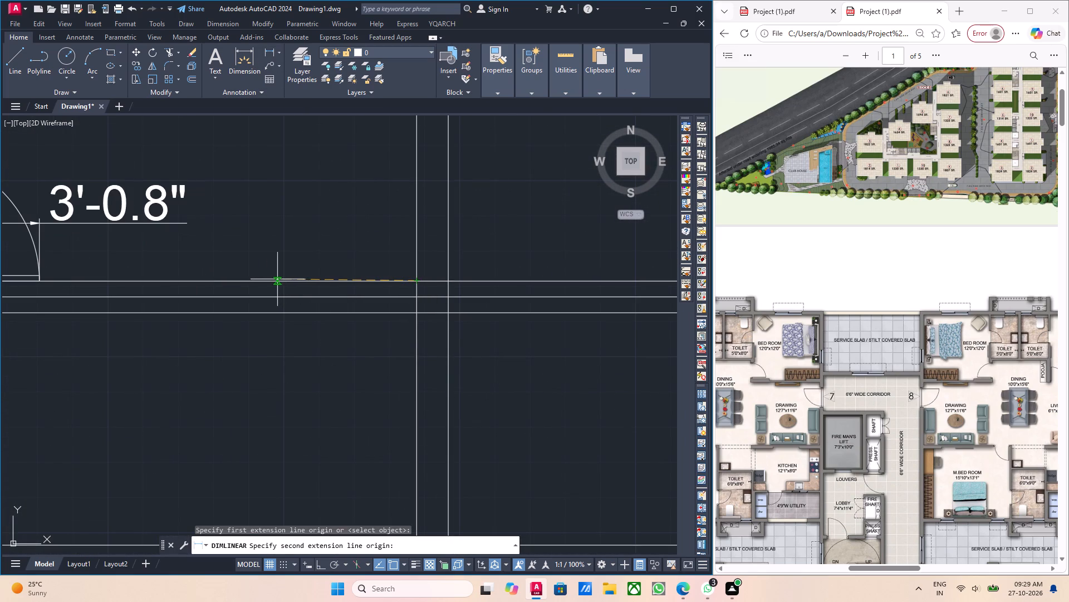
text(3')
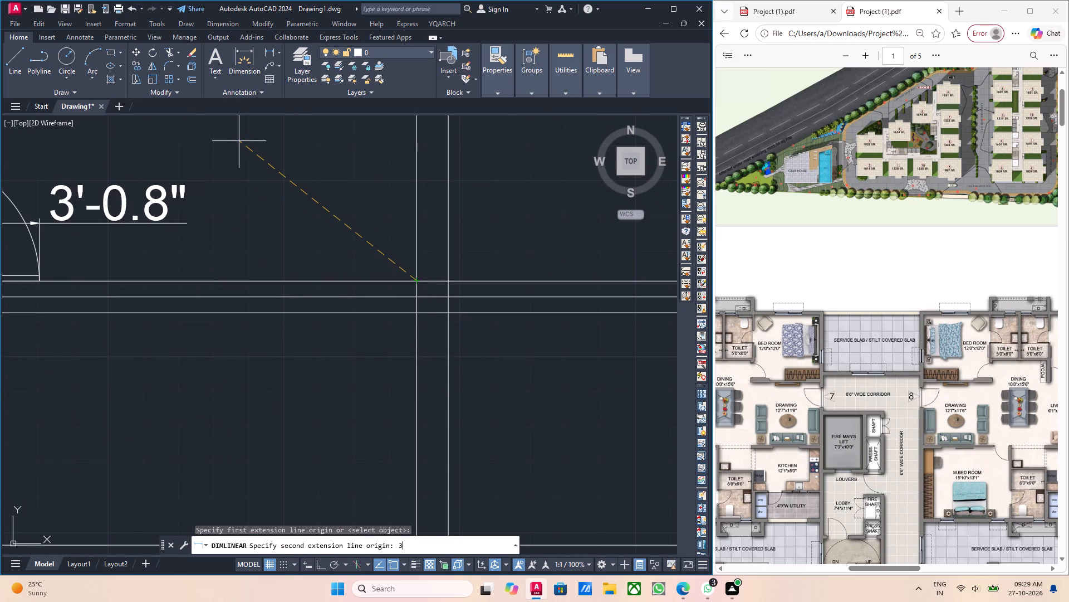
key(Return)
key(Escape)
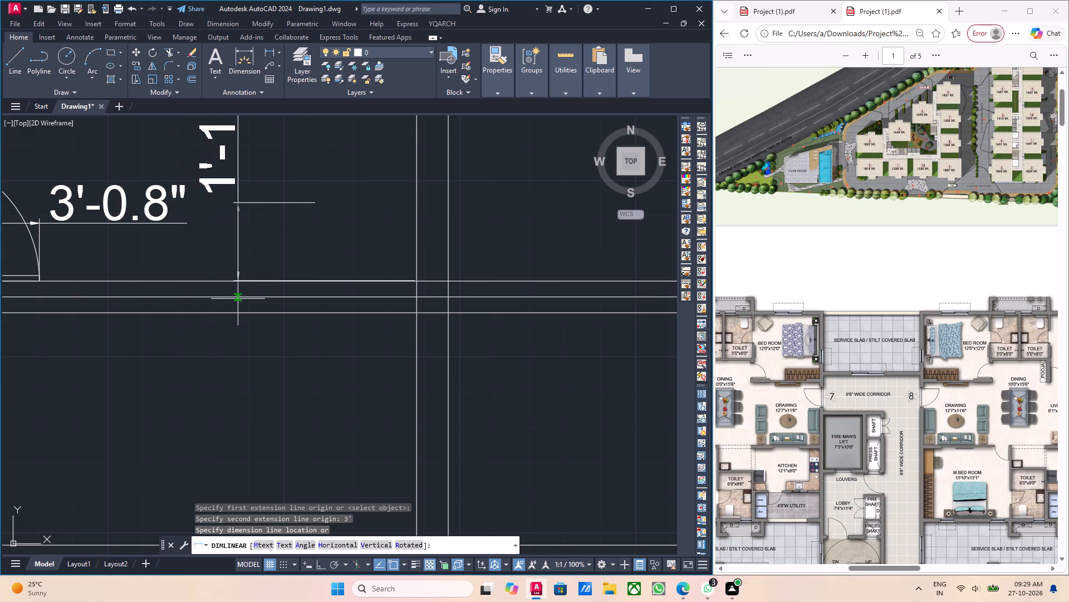
Add a 3' horizontal linear dimension above the bedroom's lower wall, running from the far side wall toward the door.
click(272, 52)
click(416, 283)
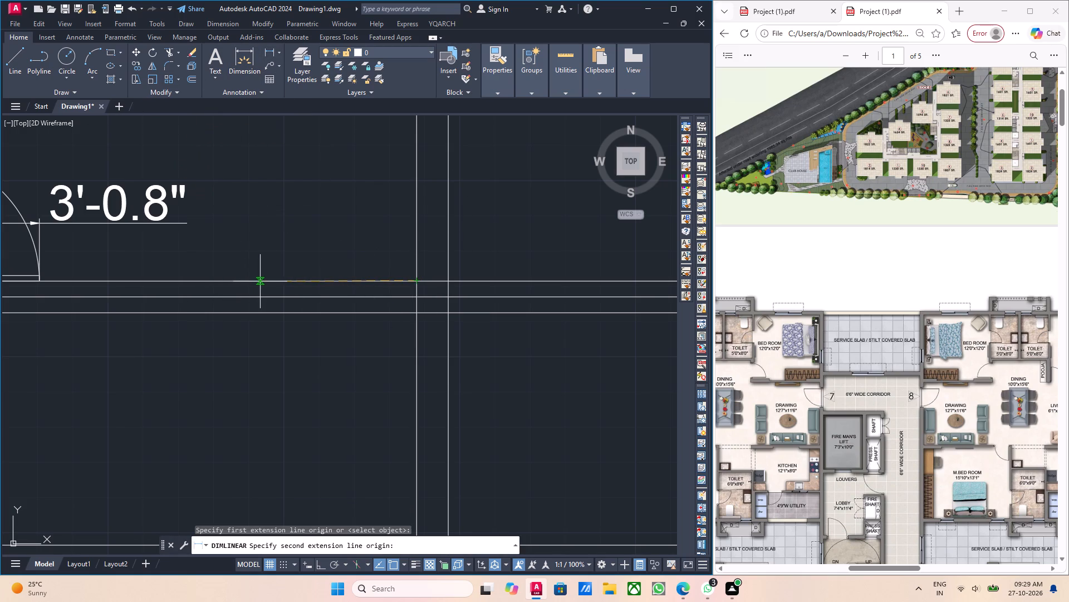
text(3')
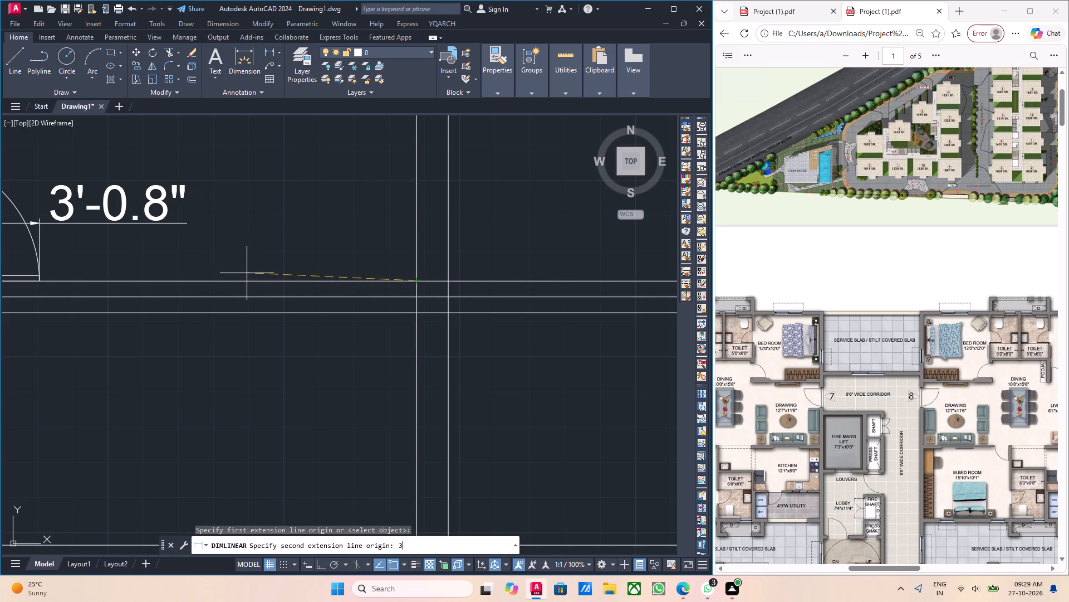
key(Return)
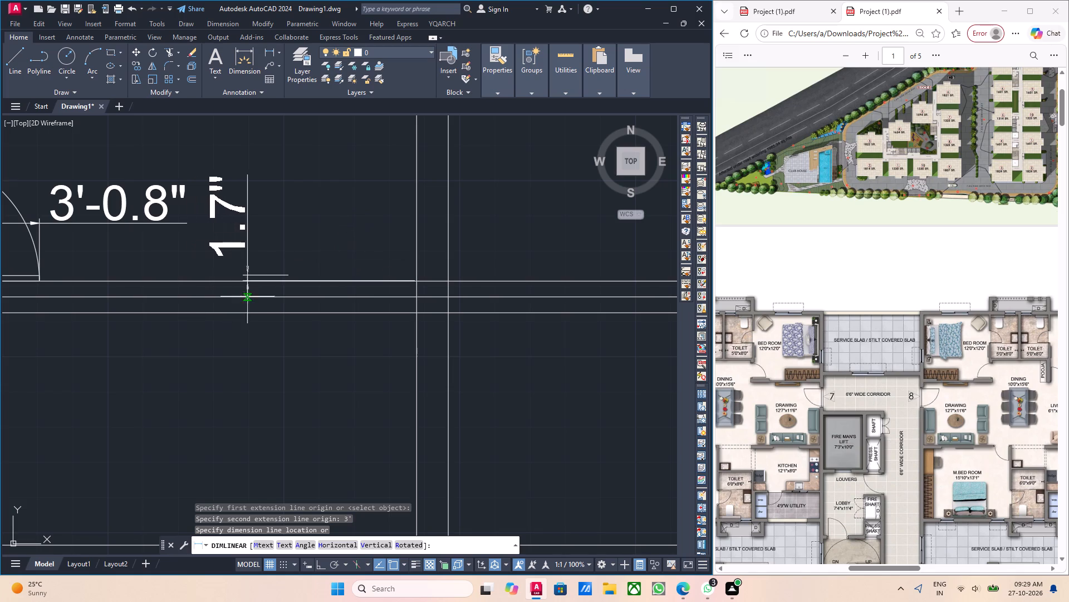
click(354, 235)
scroll(366, 265, down, 2)
middle_drag(362, 268, 416, 271)
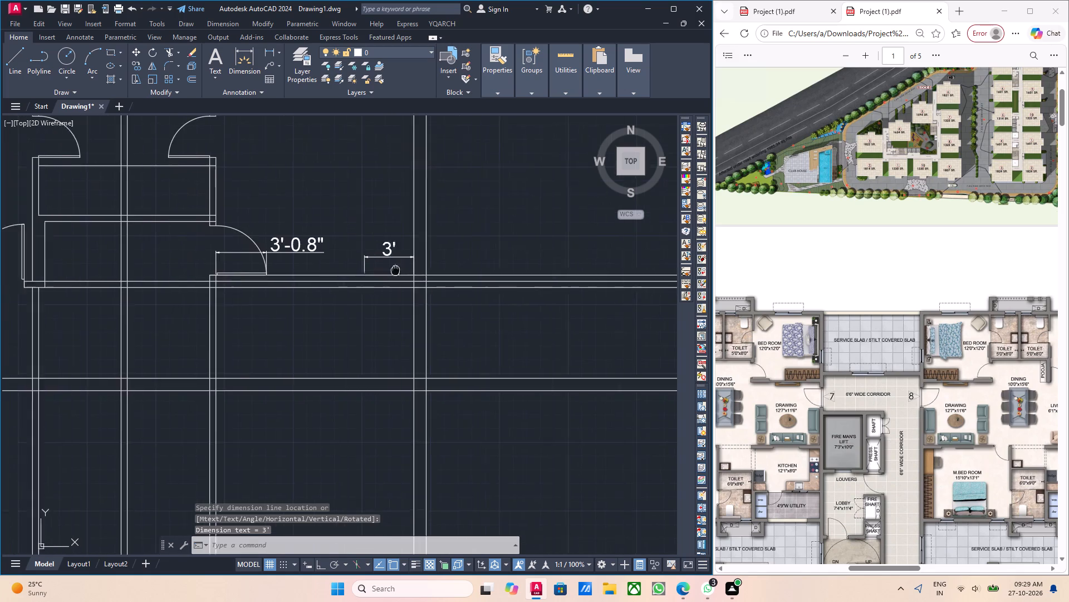
middle_drag(416, 271, 425, 273)
Stretch the free end of the 3' dimension 1' toward the door, making it 4' long.
scroll(348, 273, up, 2)
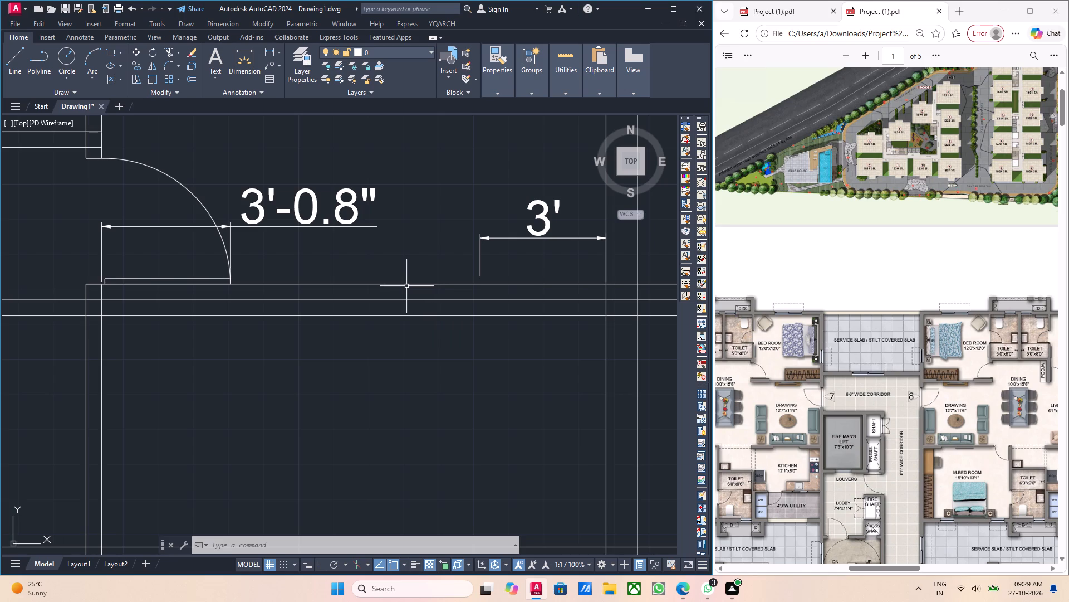
scroll(910, 393, down, 2)
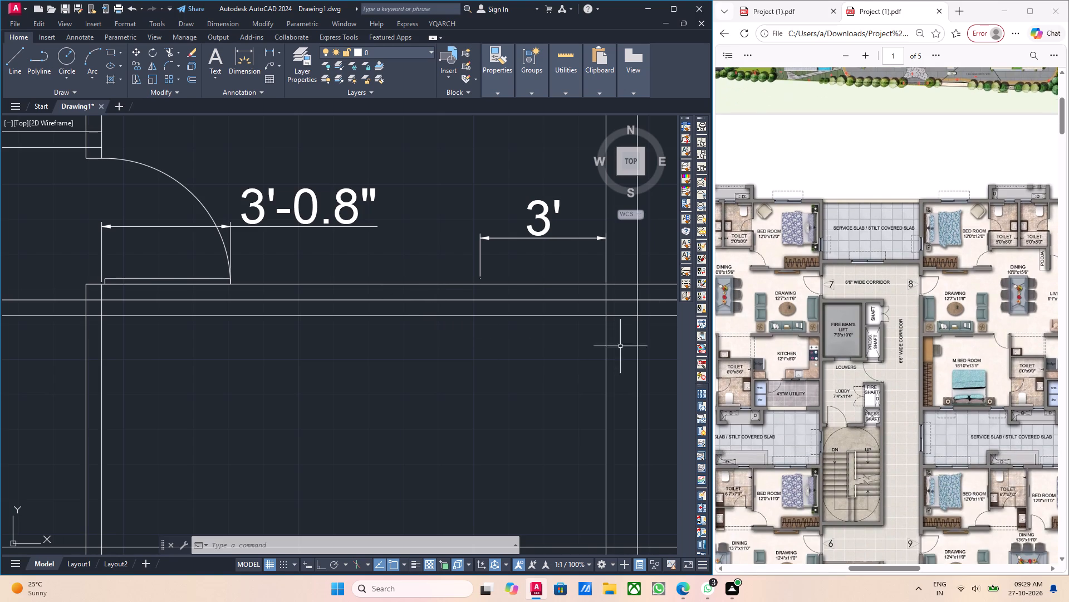
scroll(470, 271, up, 1)
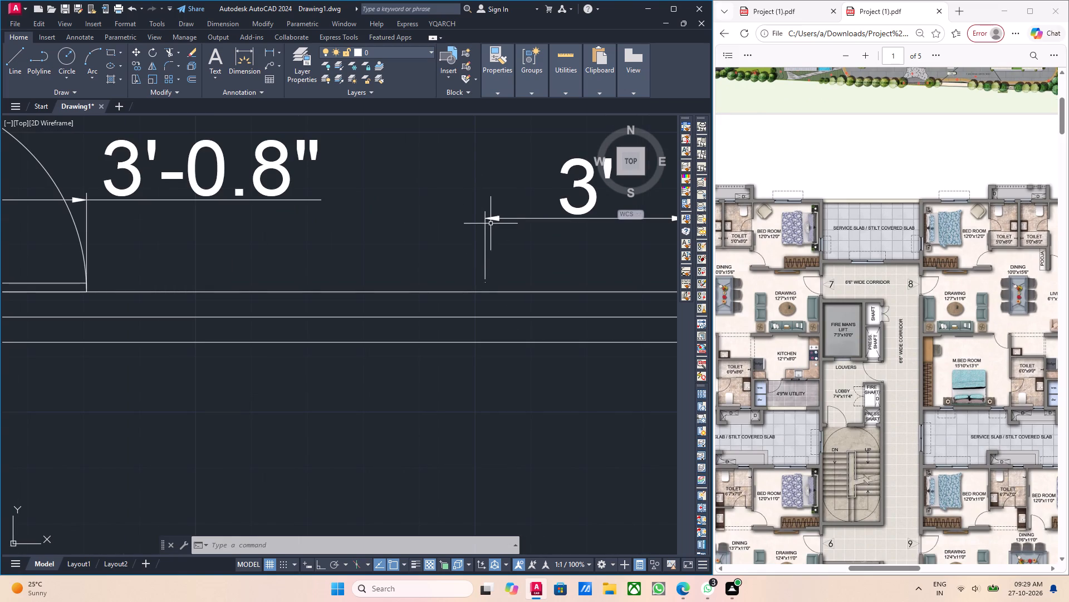
click(489, 216)
click(486, 283)
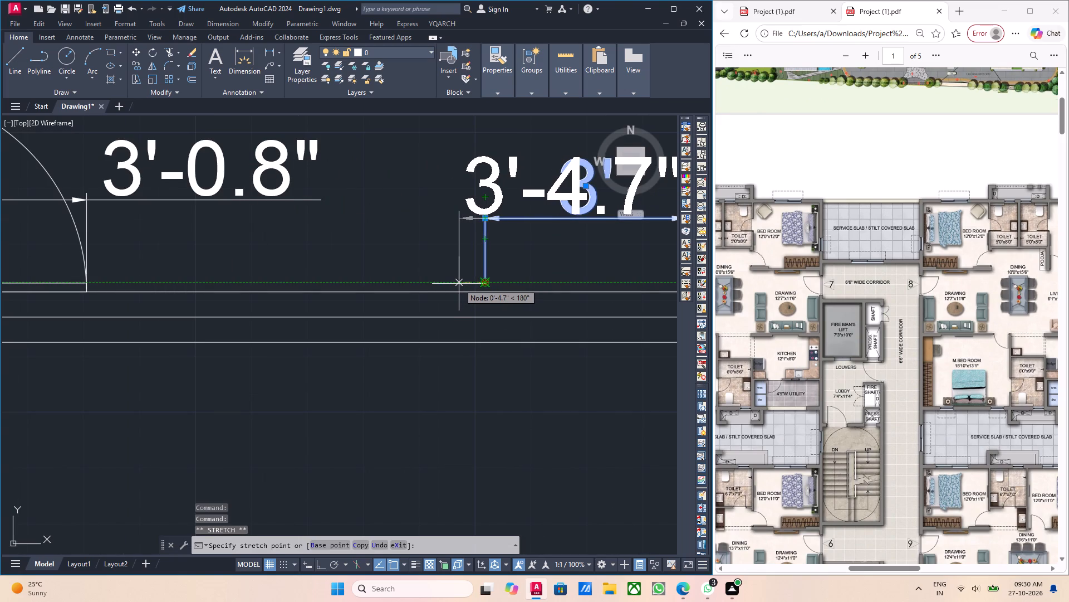
text(1')
key(Return)
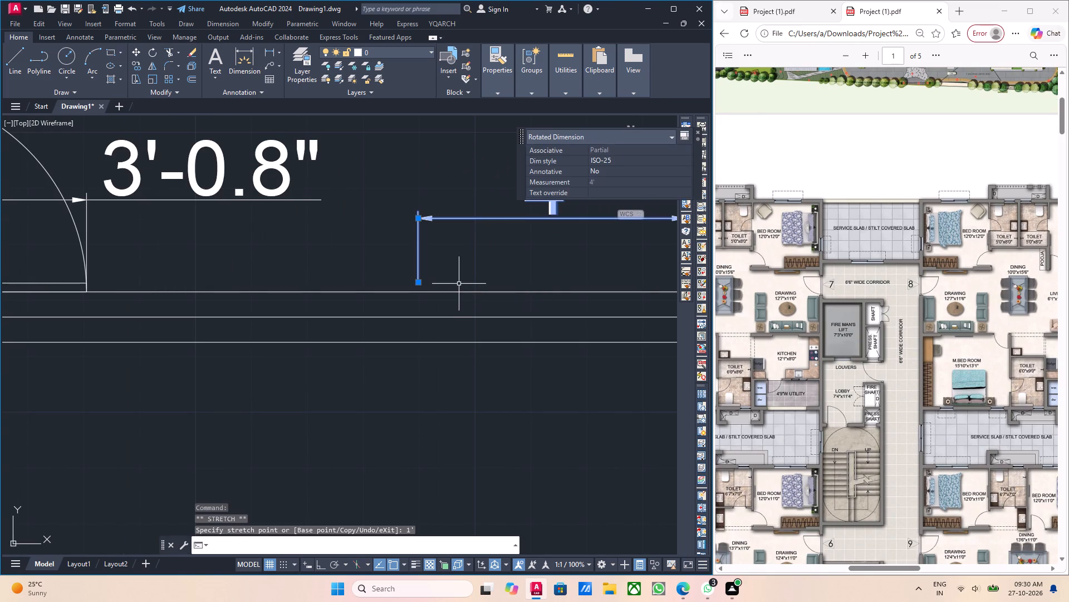
Stretch the door leaf dimension's outer end 1' along the lower wall, away from the door.
scroll(454, 287, down, 2)
scroll(279, 282, up, 3)
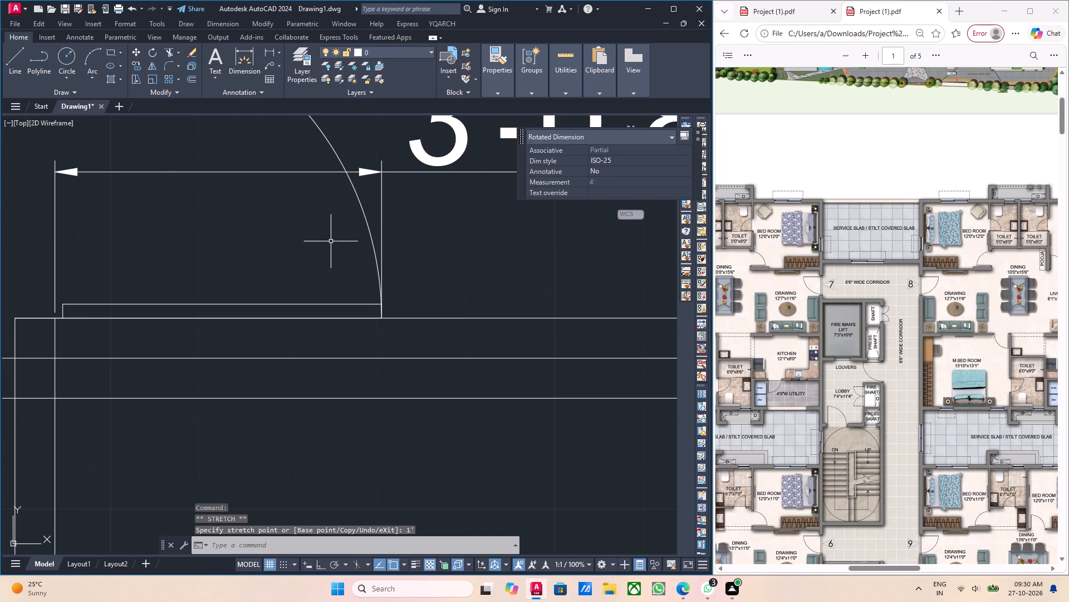
click(381, 200)
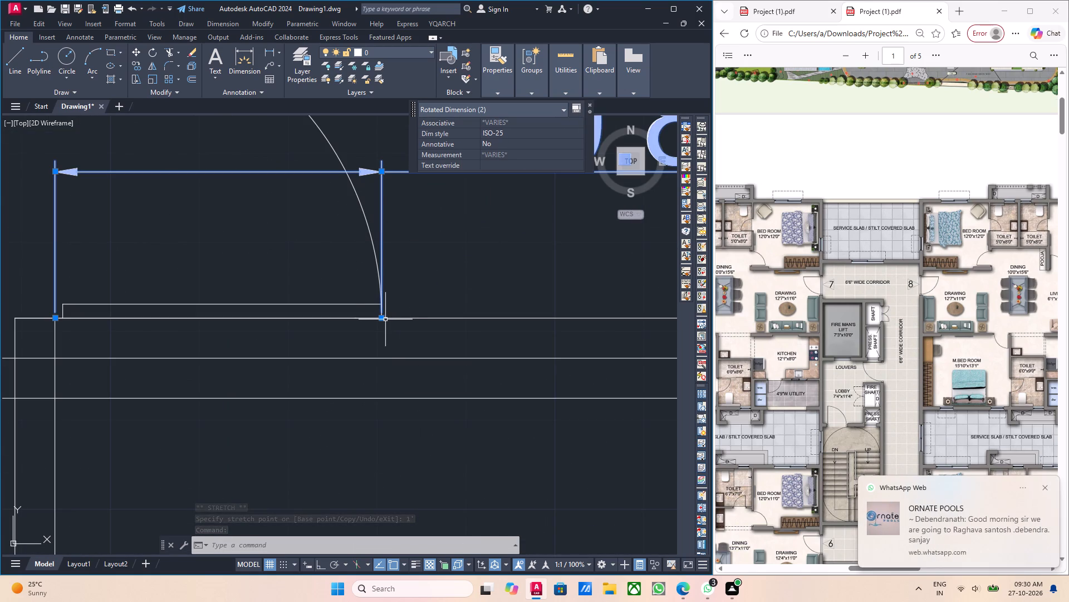
click(384, 321)
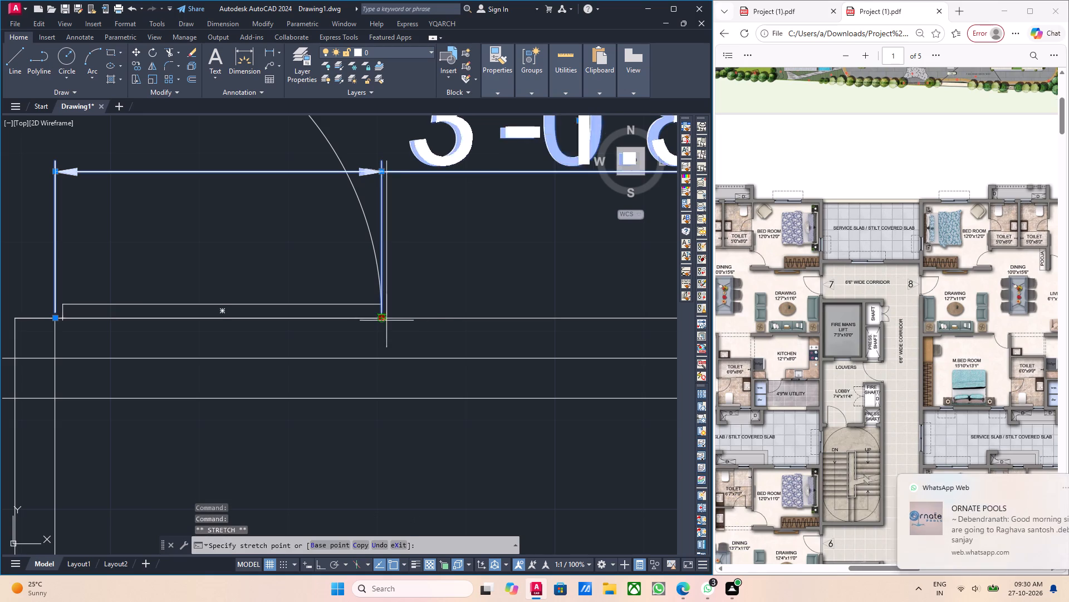
key(1)
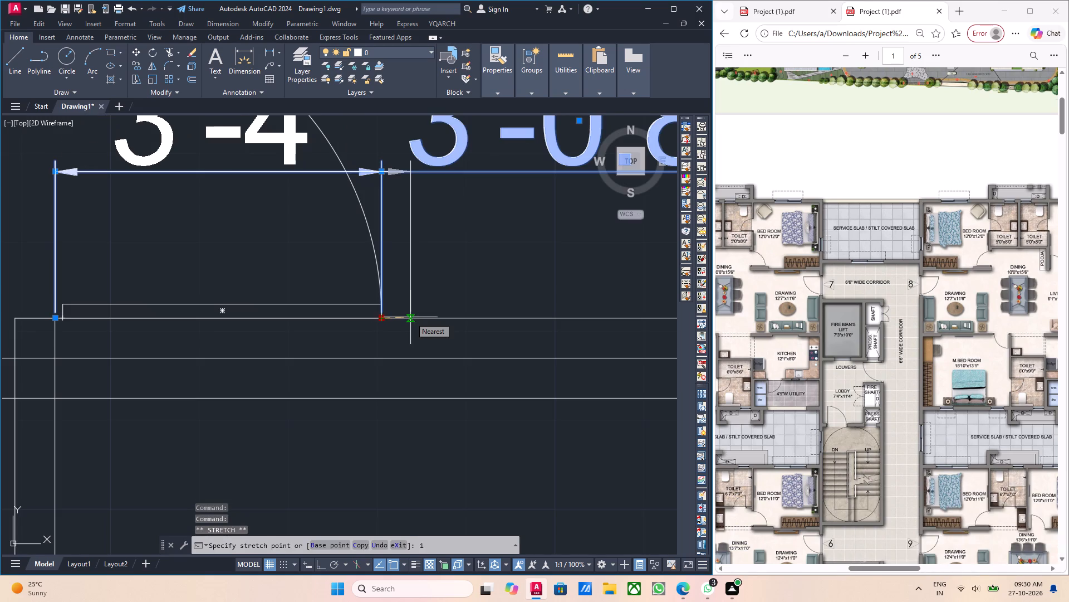
key(apostrophe)
key(Return)
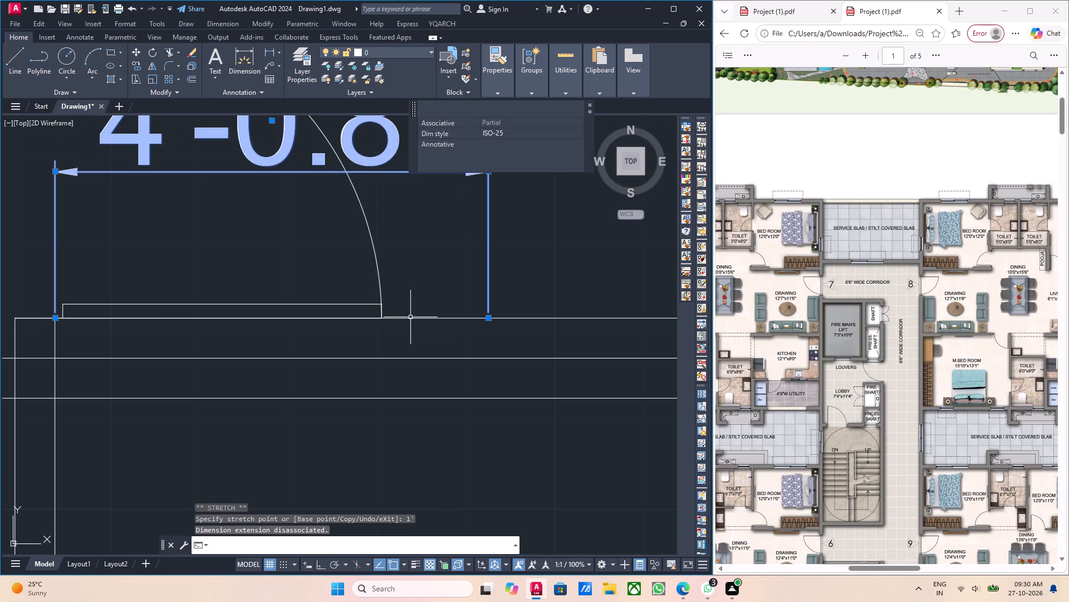
Pull the door leaf dimension's outer end back slightly along the lower wall so it spans exactly 4'.
scroll(415, 337, down, 1)
middle_drag(435, 342, 441, 398)
scroll(479, 288, up, 1)
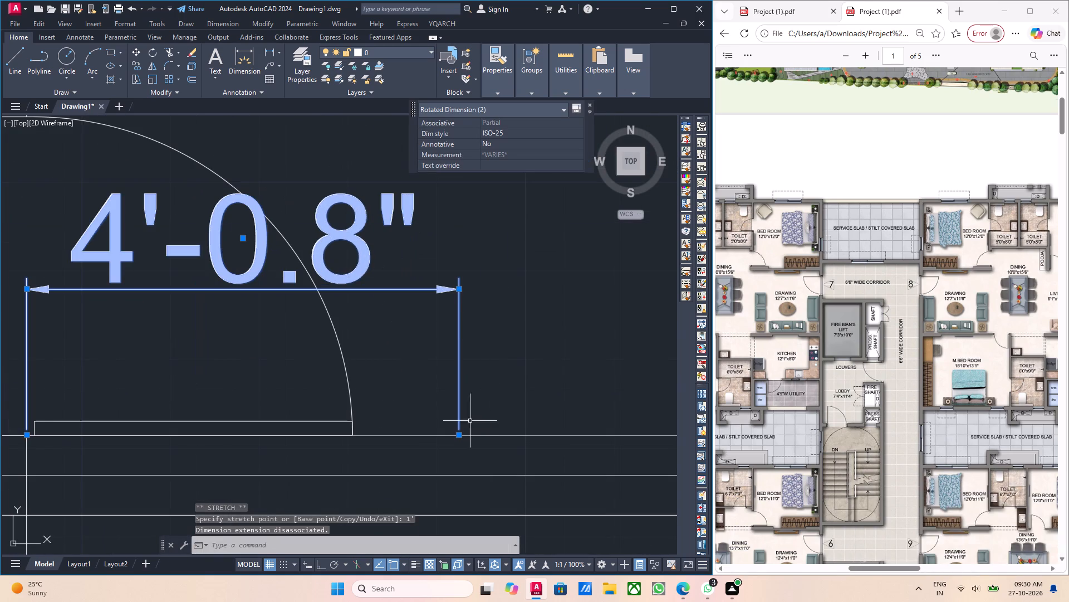
click(458, 435)
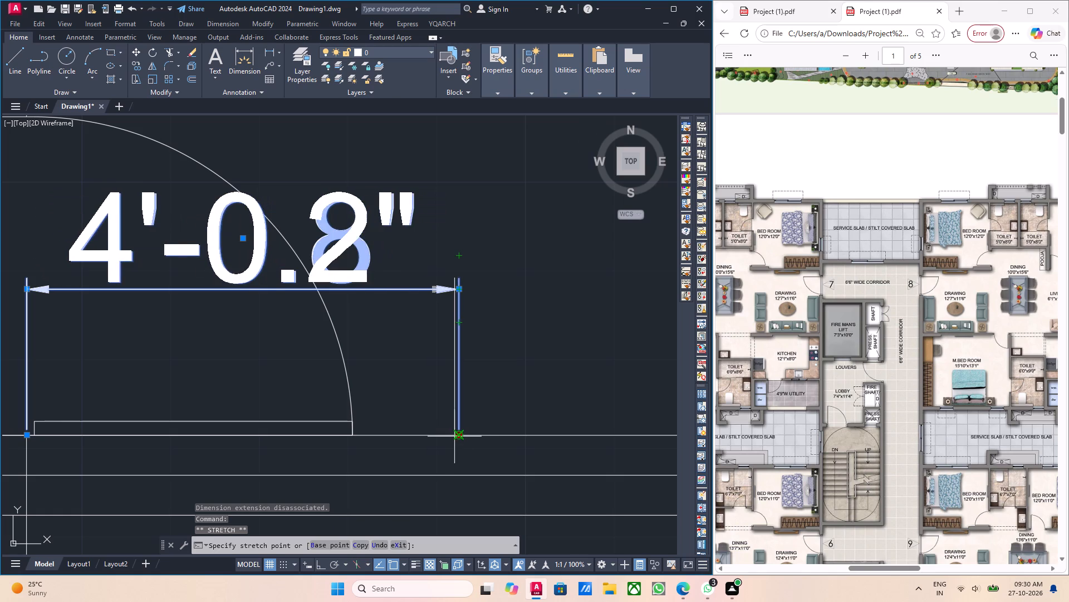
click(454, 436)
click(492, 342)
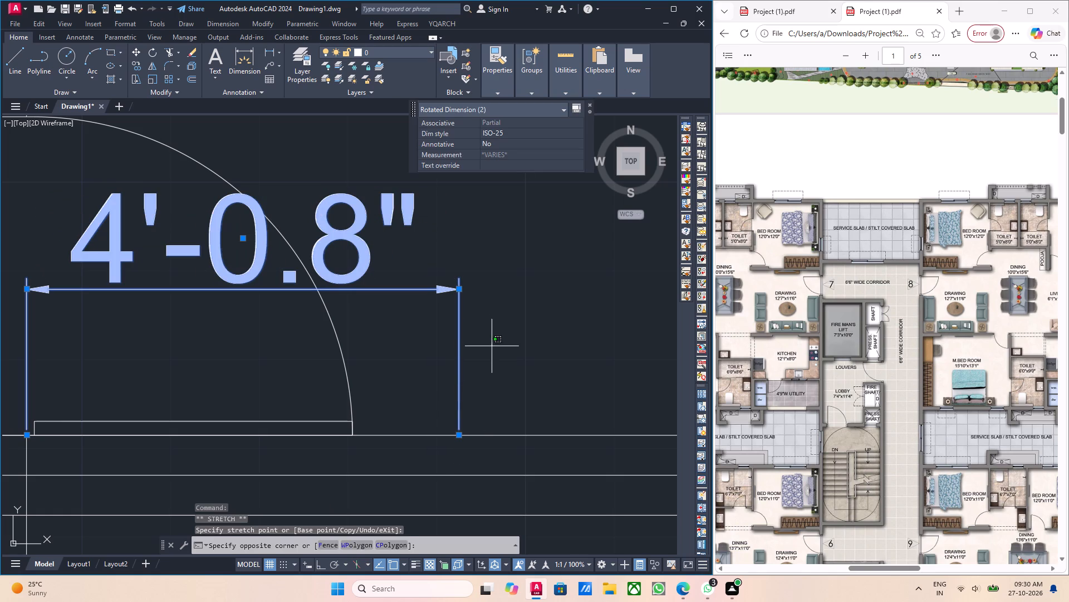
key(Escape)
key(Escape)
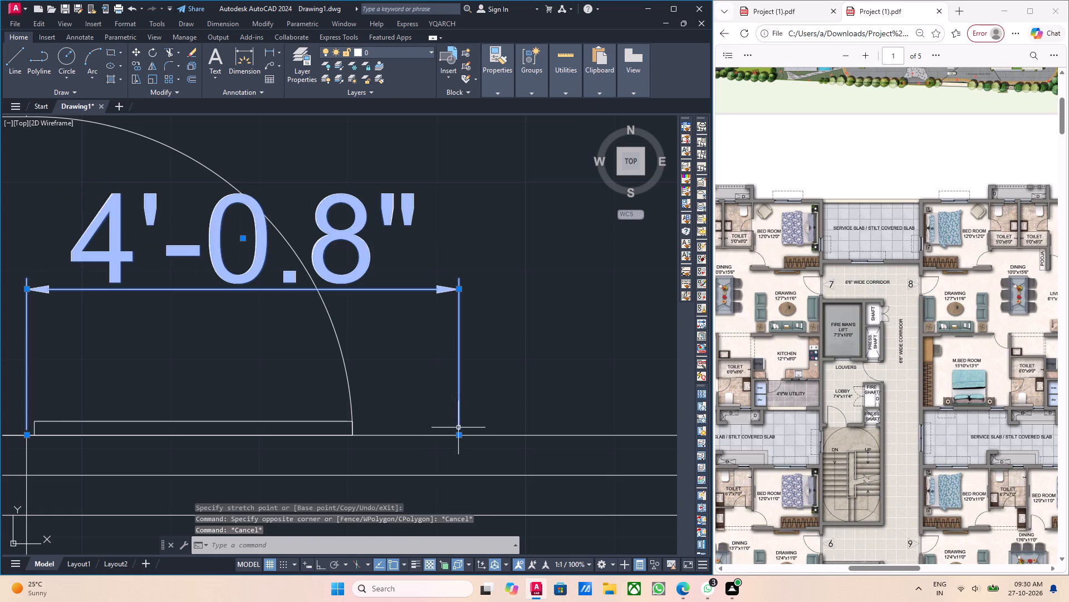
click(458, 428)
click(458, 434)
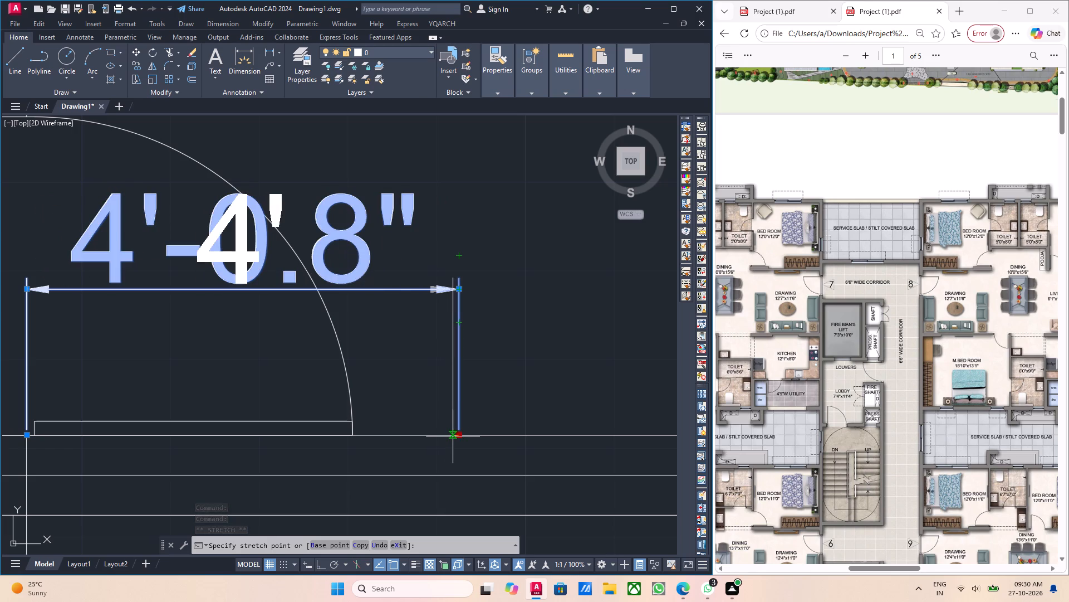
click(453, 436)
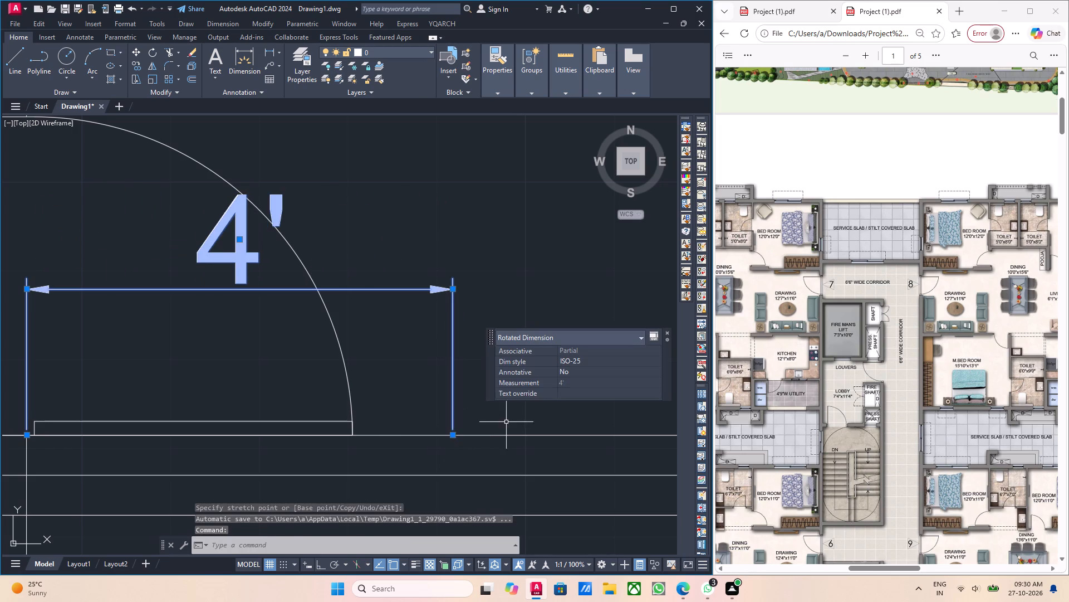
key(Escape)
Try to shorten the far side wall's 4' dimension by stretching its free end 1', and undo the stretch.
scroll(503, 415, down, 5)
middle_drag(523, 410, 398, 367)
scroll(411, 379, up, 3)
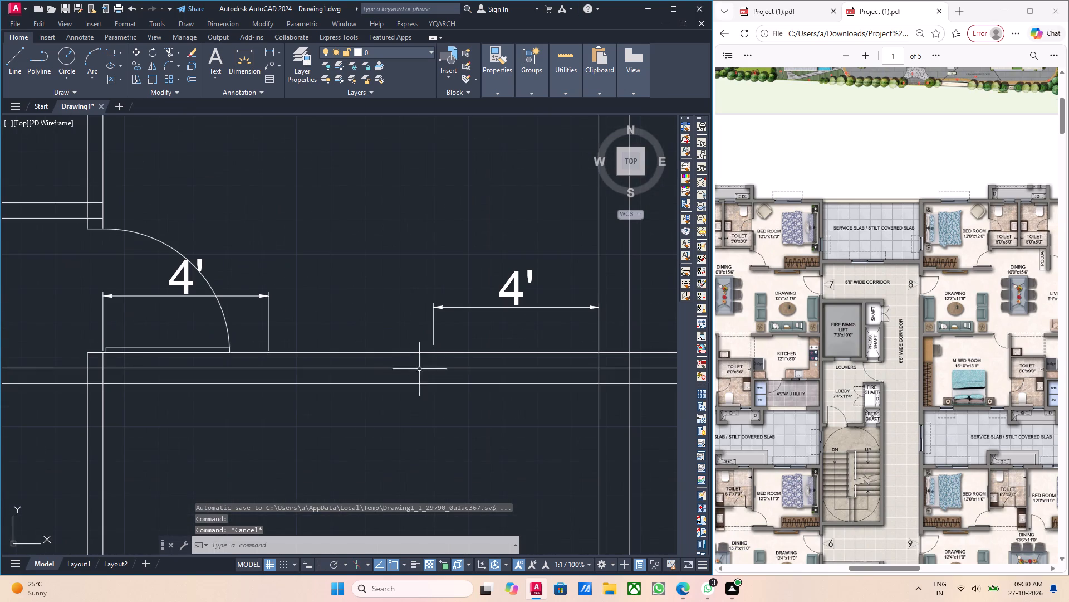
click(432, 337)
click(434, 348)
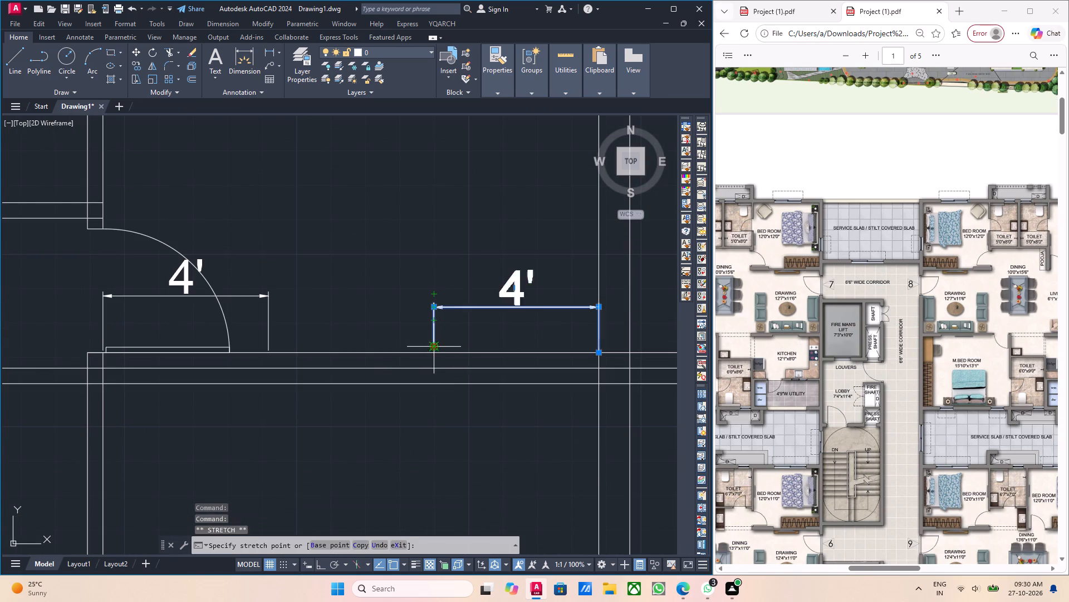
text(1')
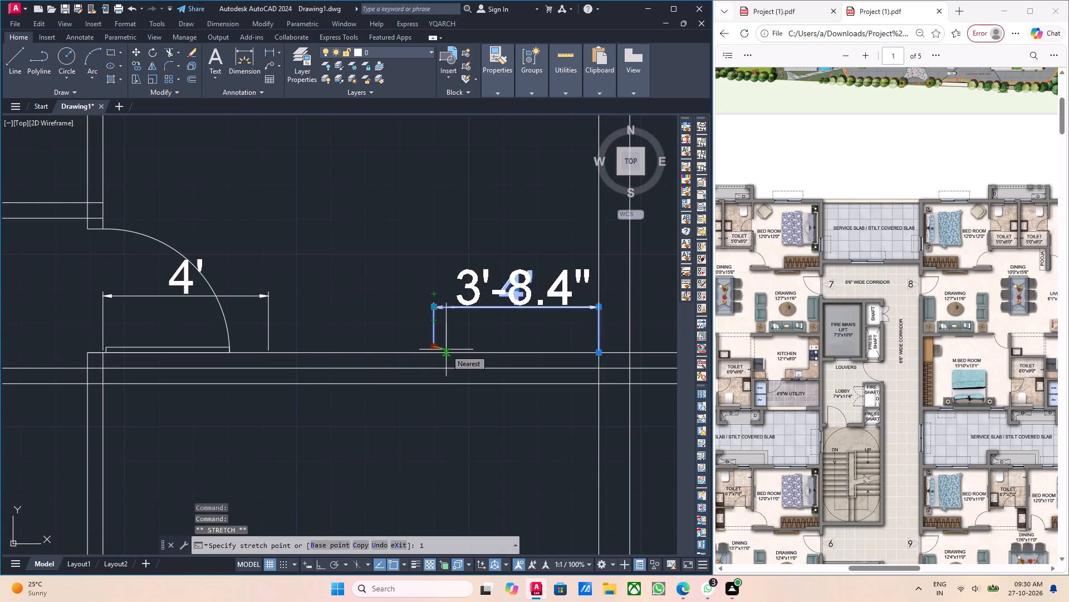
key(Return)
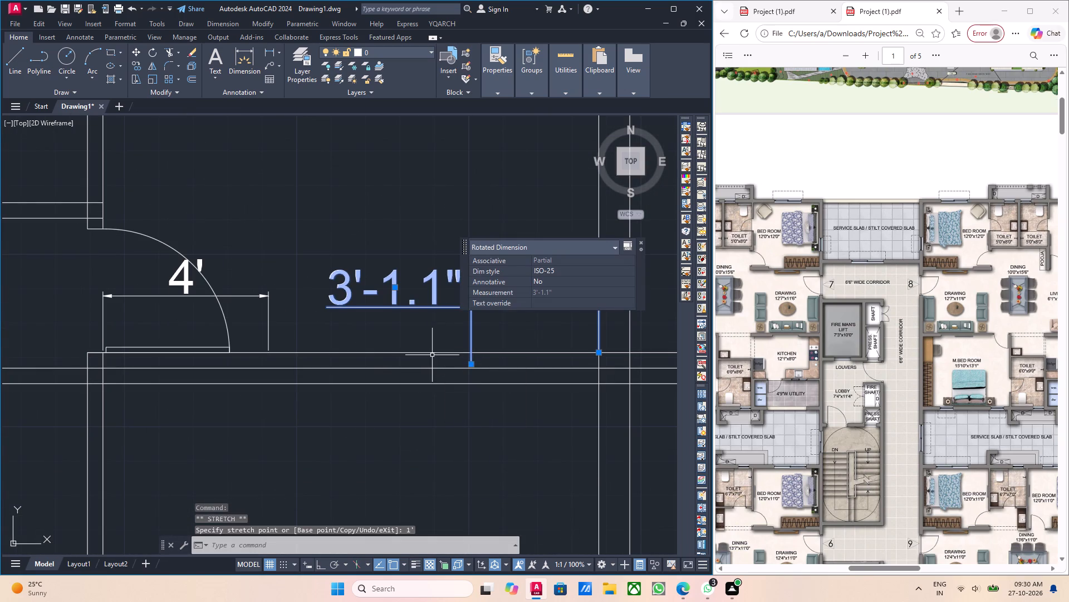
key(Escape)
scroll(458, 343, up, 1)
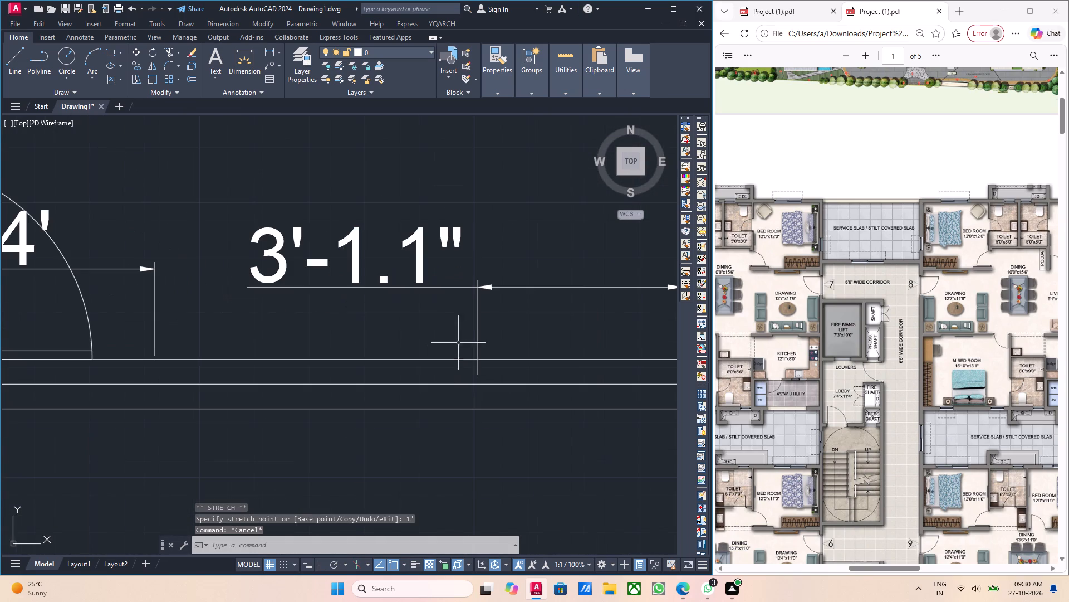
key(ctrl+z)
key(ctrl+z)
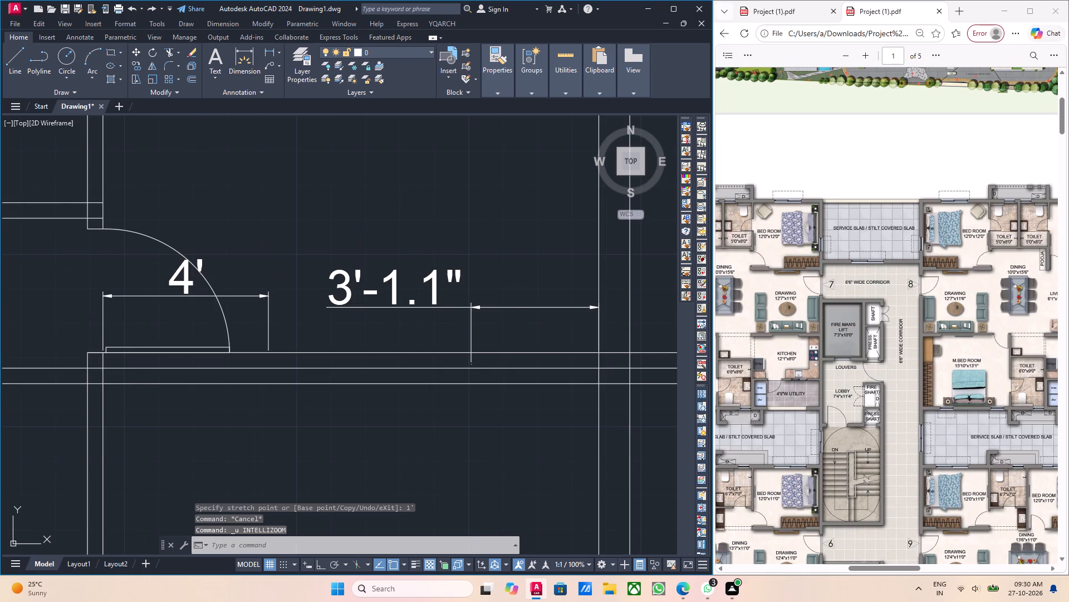
Stretch the free end of the far side wall's 4' dimension 1' horizontally toward that wall, making it 3' long.
click(433, 337)
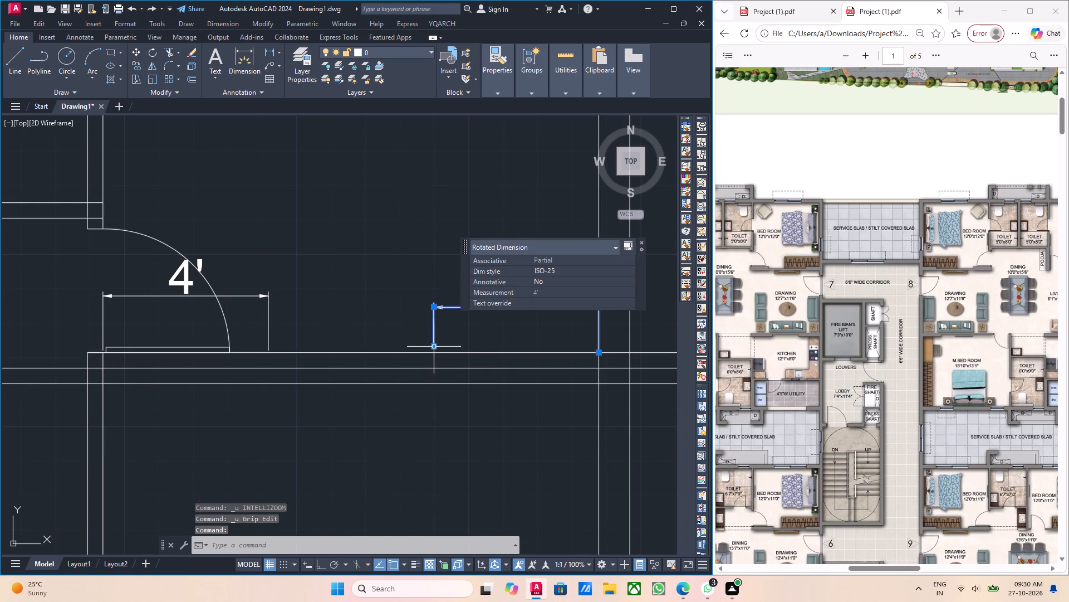
click(434, 348)
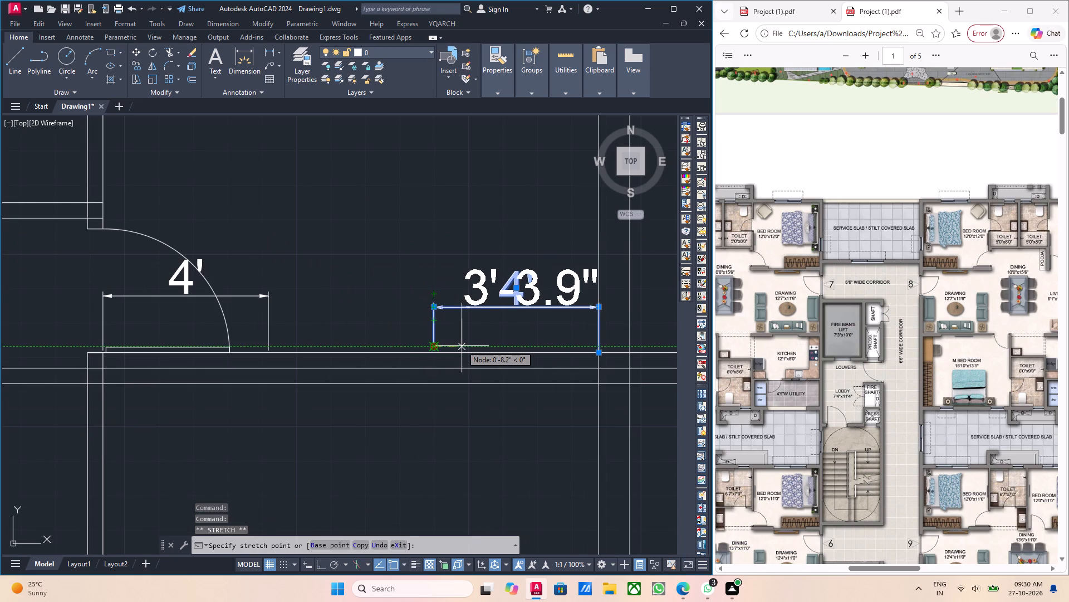
key(1)
key(apostrophe)
key(Return)
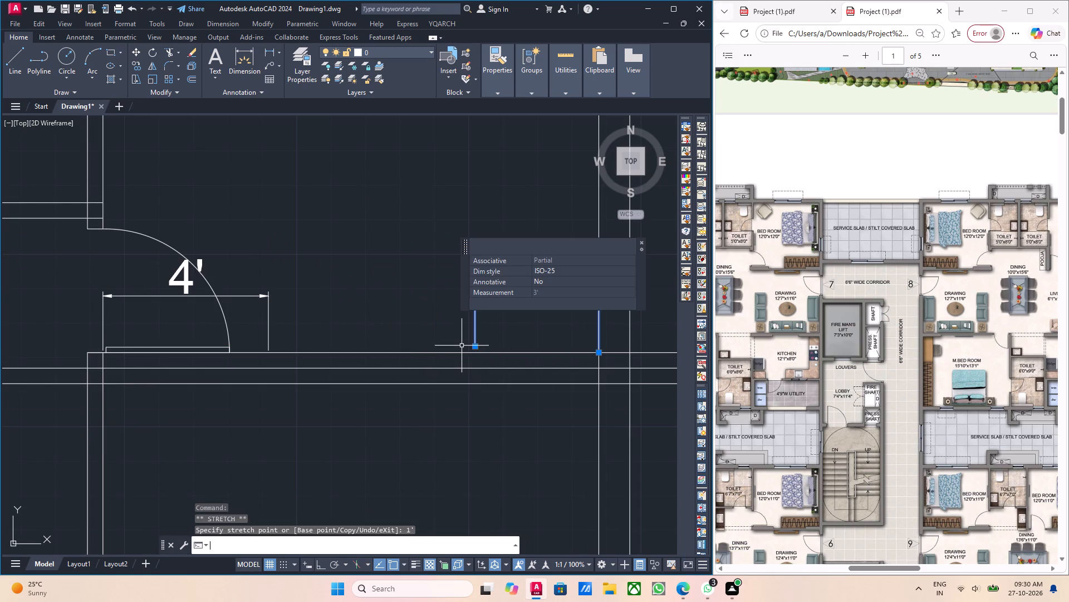
key(Escape)
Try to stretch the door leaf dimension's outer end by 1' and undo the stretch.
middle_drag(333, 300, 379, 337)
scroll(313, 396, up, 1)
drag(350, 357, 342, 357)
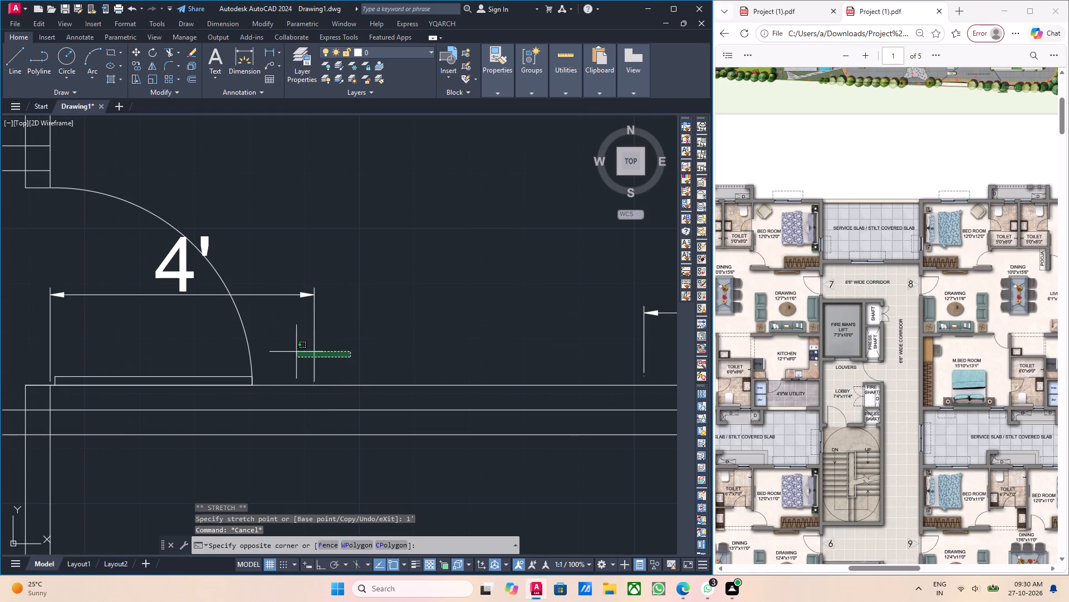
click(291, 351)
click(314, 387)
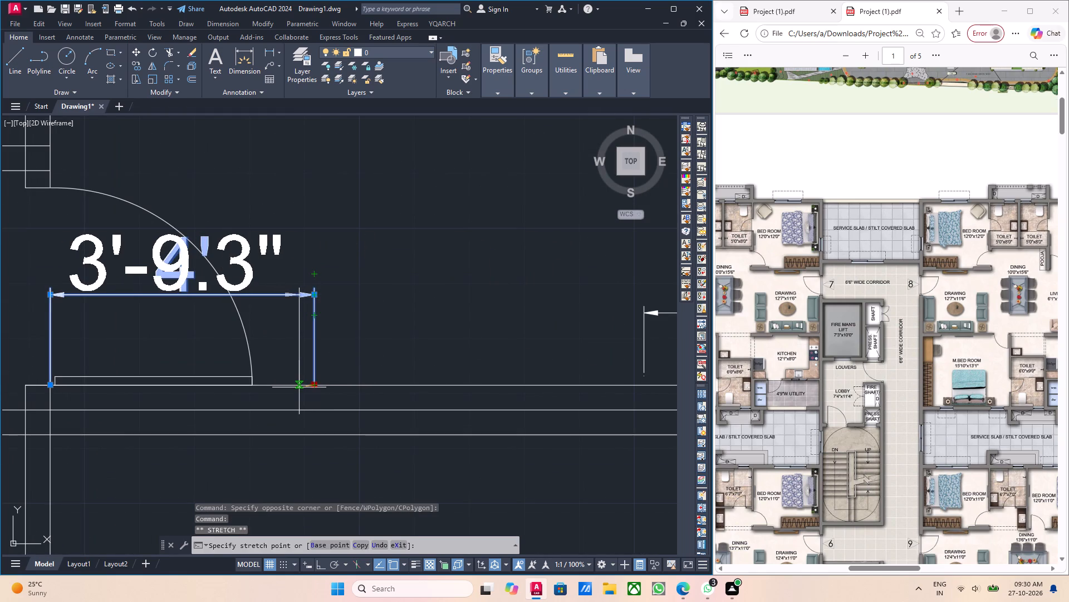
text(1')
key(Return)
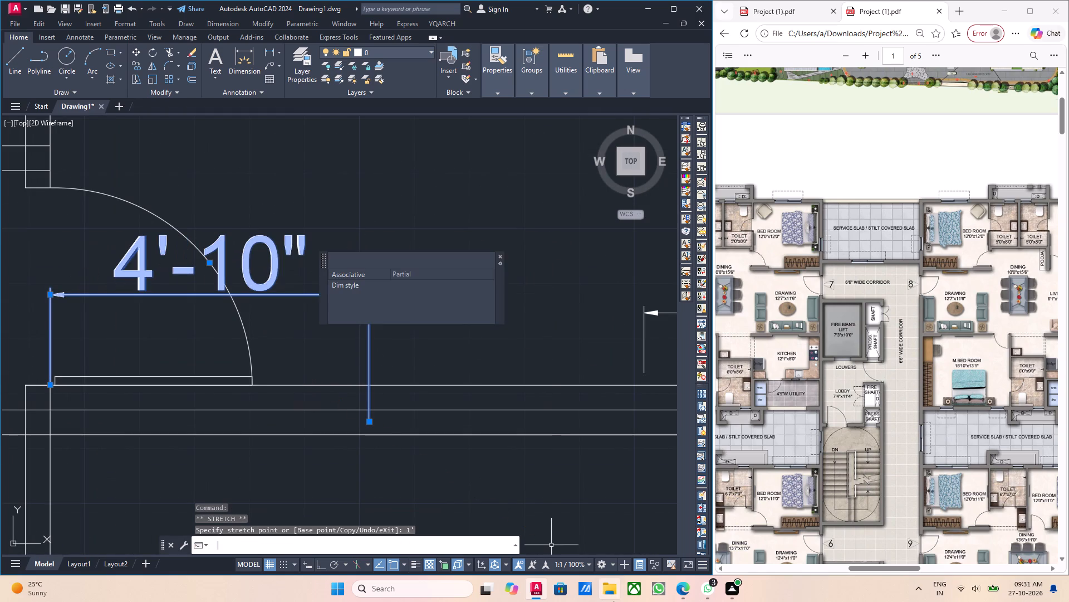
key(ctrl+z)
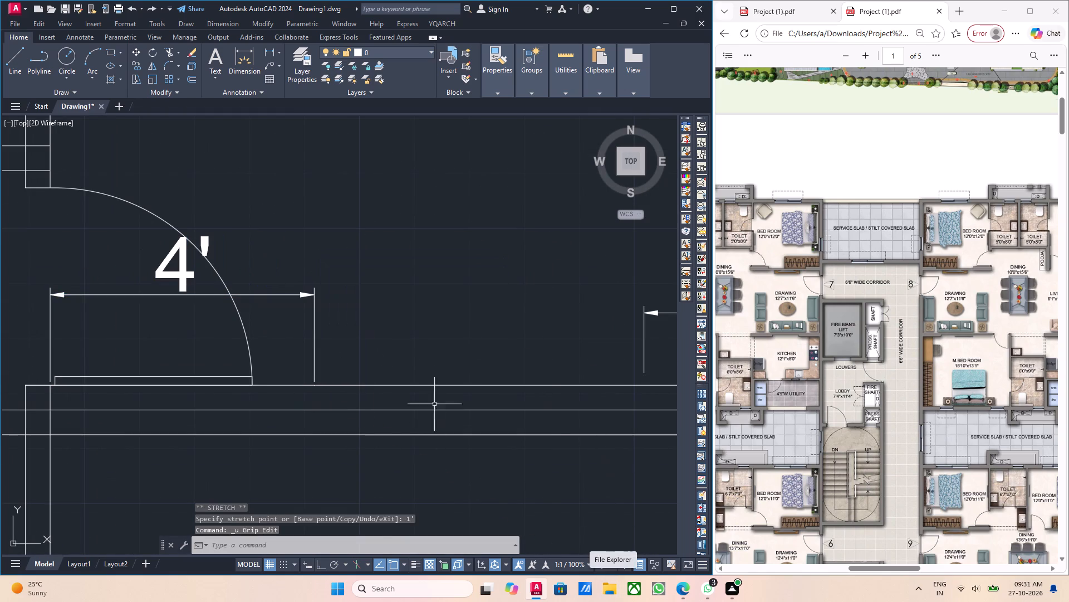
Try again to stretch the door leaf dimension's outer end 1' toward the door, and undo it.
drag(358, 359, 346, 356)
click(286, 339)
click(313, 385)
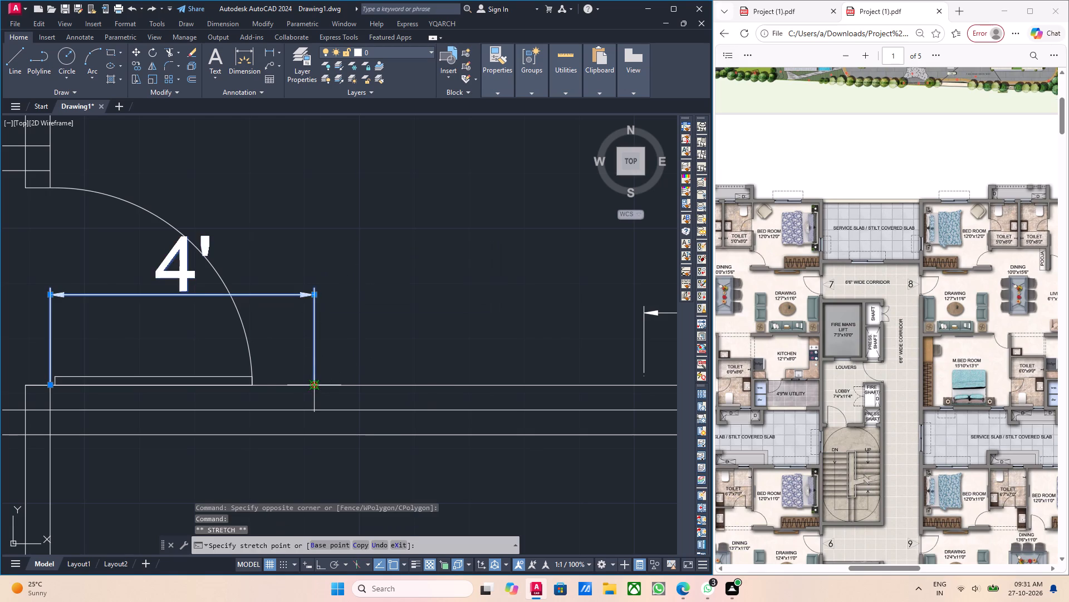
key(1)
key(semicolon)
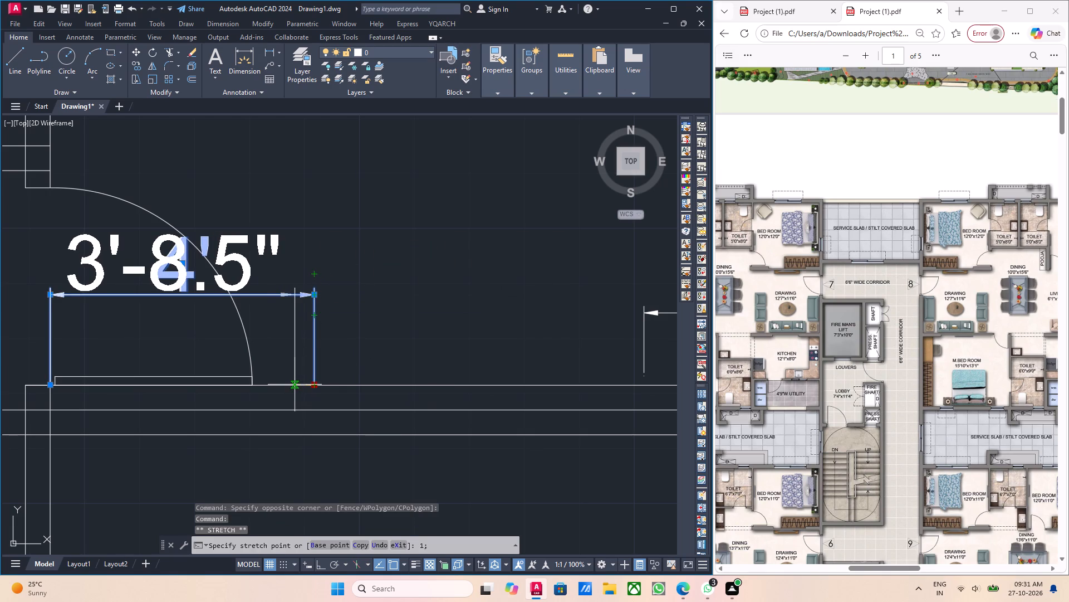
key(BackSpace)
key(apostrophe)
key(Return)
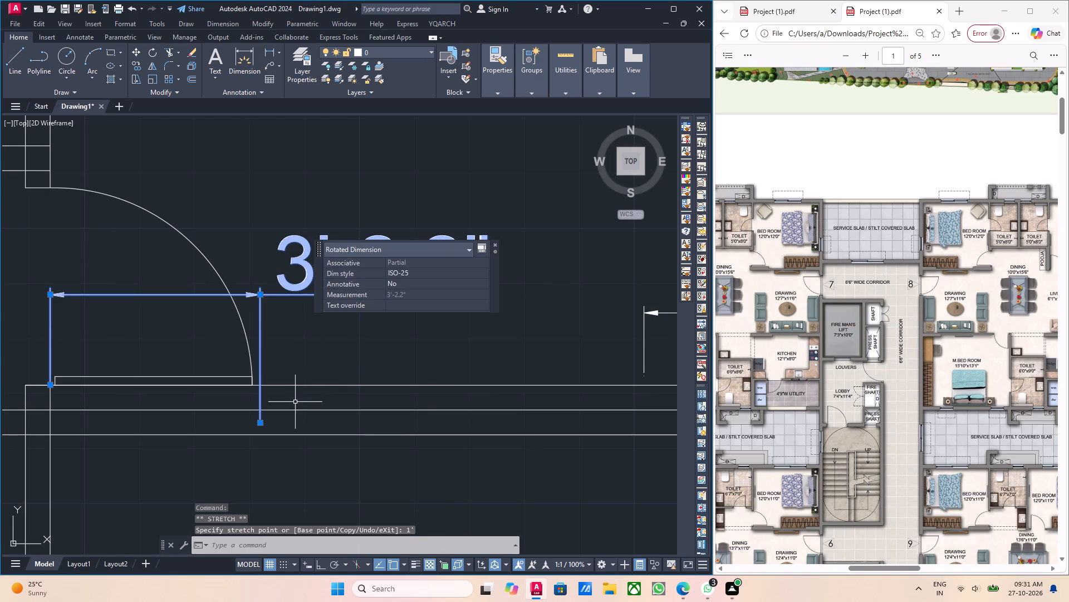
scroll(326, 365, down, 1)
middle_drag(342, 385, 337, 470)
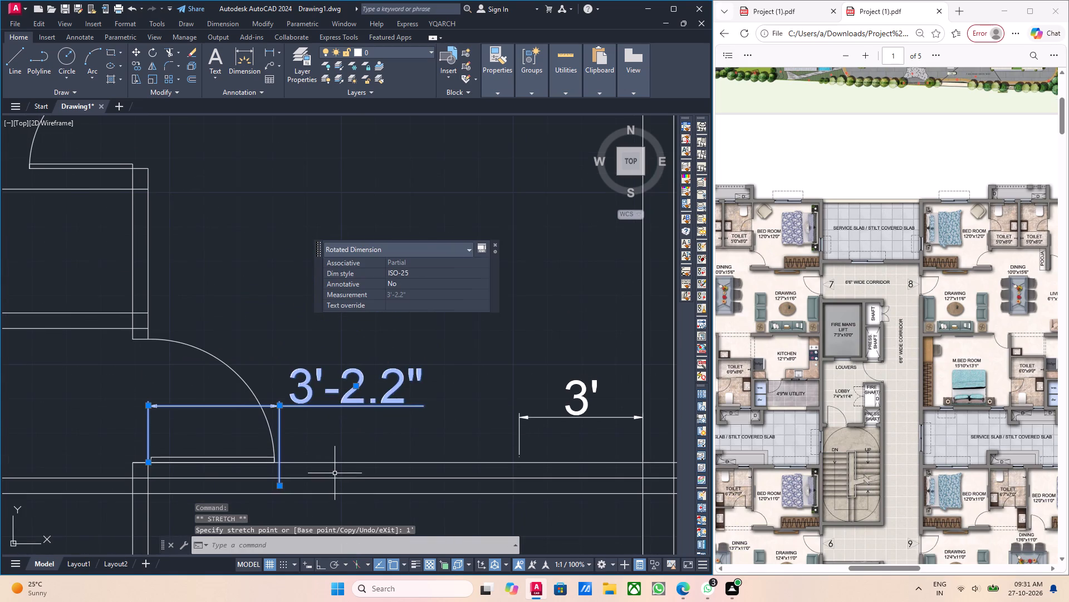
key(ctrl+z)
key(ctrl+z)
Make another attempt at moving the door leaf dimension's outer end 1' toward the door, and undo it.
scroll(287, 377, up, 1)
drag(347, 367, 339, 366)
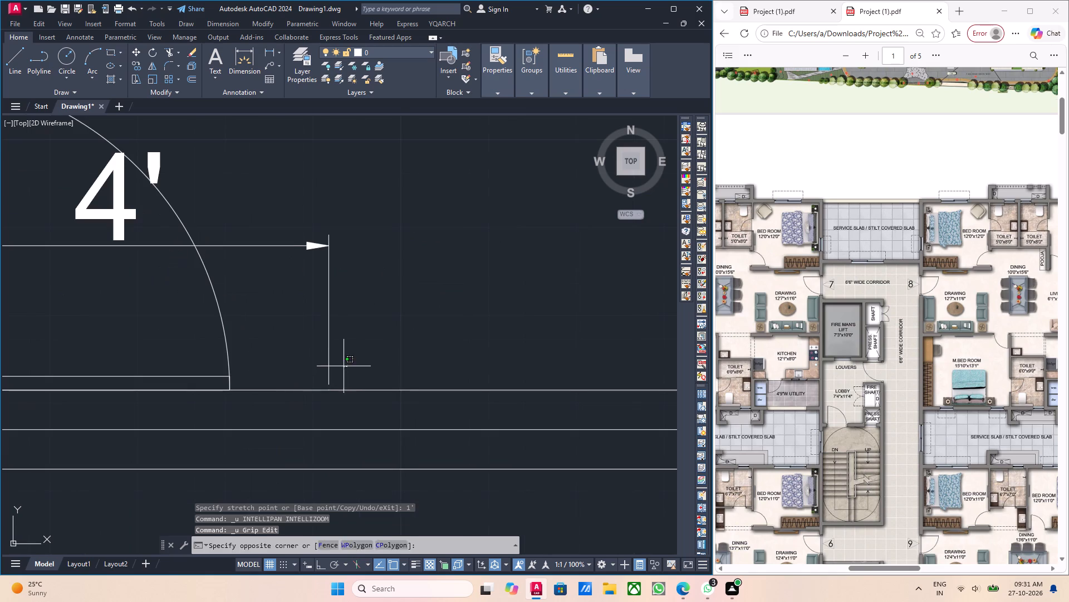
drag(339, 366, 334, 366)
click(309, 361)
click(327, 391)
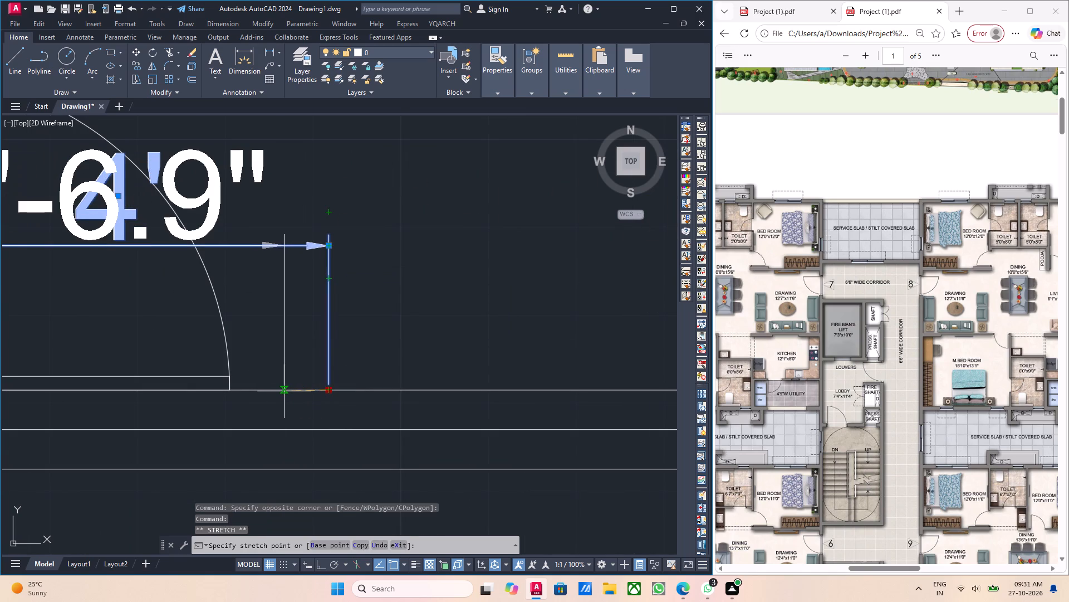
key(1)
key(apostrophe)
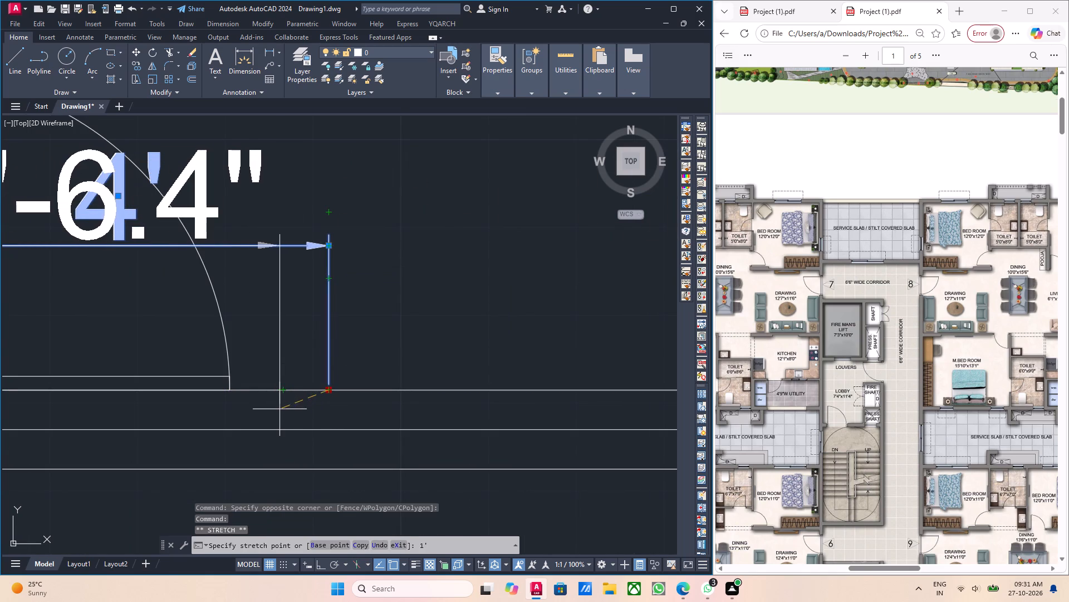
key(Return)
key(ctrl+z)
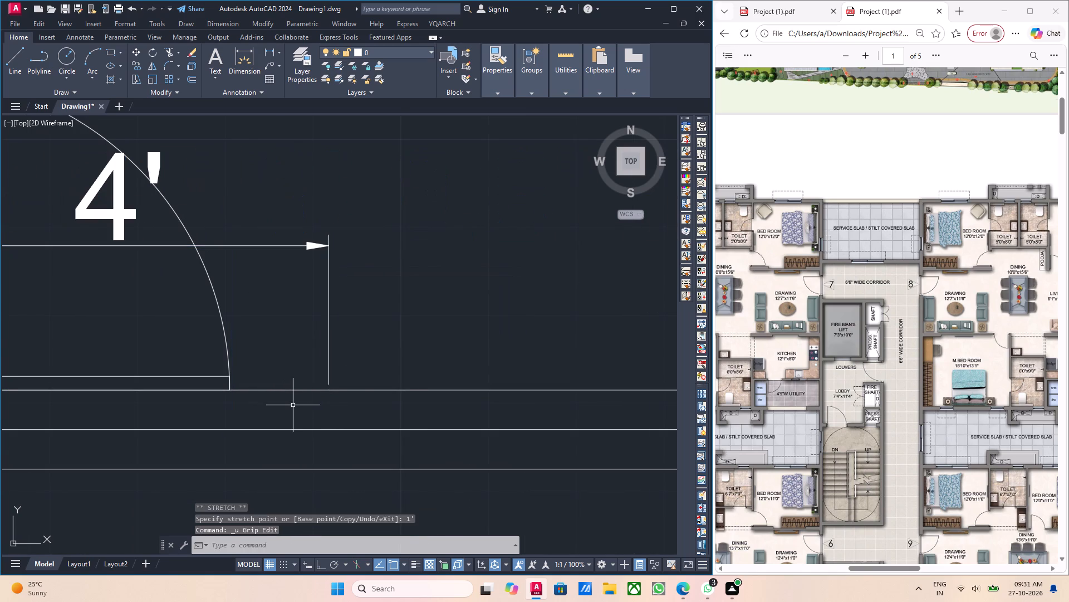
Stretch the door leaf dimension's outer end 1' back along the lower wall toward the door, making it 3' long.
drag(341, 375, 336, 372)
click(303, 363)
click(328, 389)
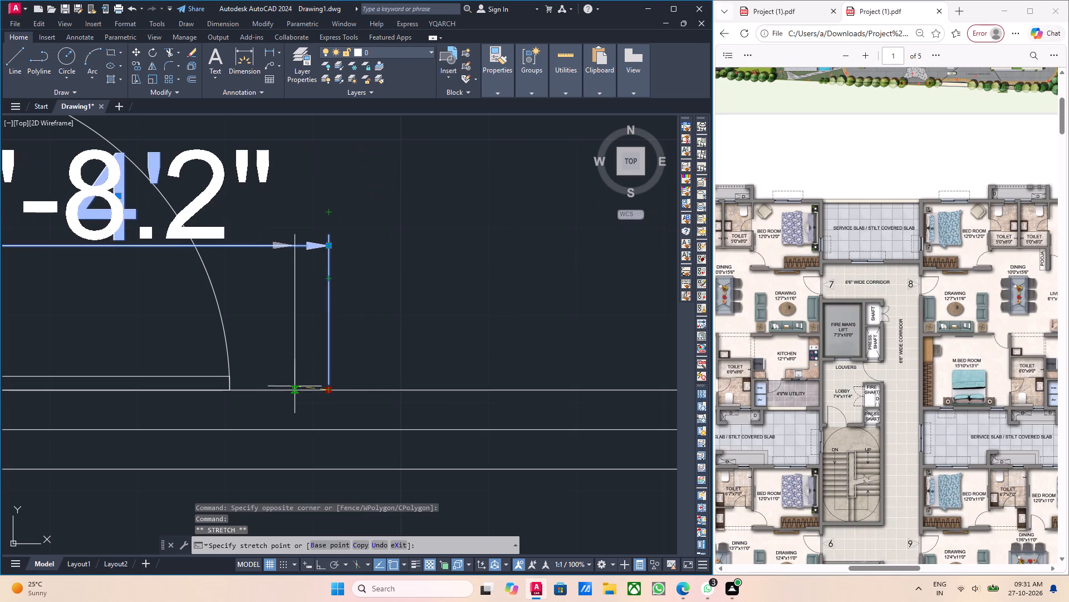
text(1')
key(Return)
scroll(296, 382, down, 3)
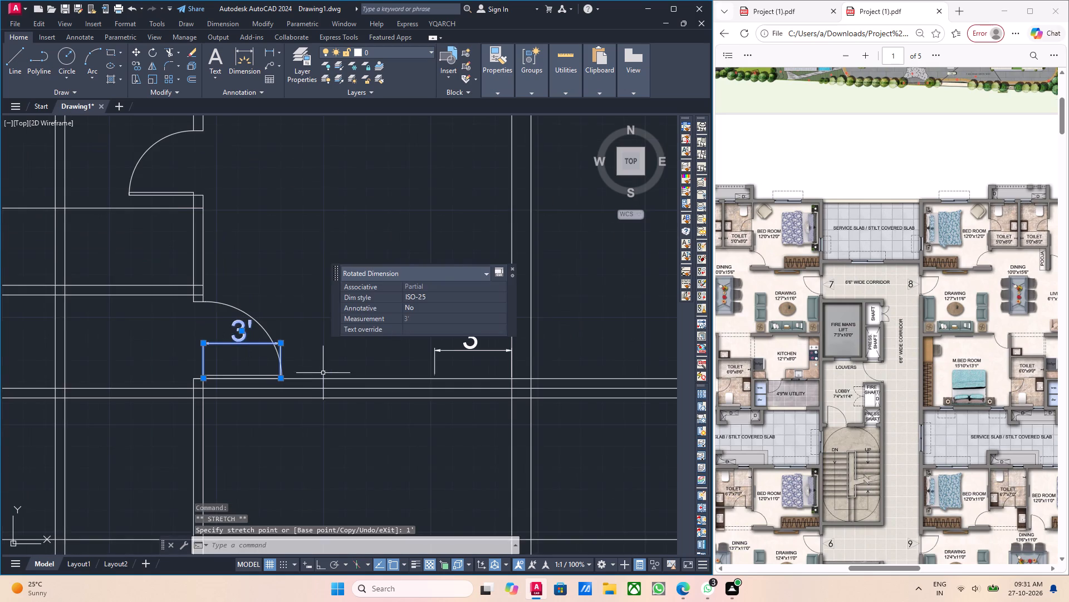
middle_drag(335, 389, 326, 404)
key(Escape)
Draw a 9" vertical line across the bedroom's lower wall, just past the door leaf's outer end.
scroll(262, 382, up, 3)
middle_click(346, 416)
scroll(311, 352, up, 2)
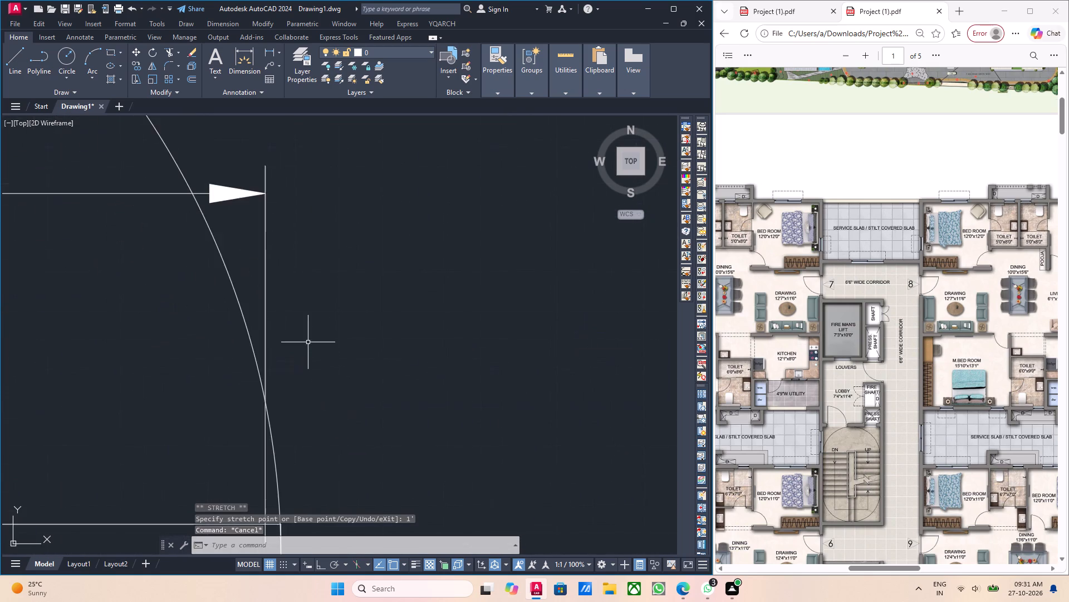
scroll(318, 376, down, 4)
middle_click(369, 408)
scroll(356, 406, down, 1)
scroll(296, 402, up, 3)
middle_drag(420, 417, 373, 406)
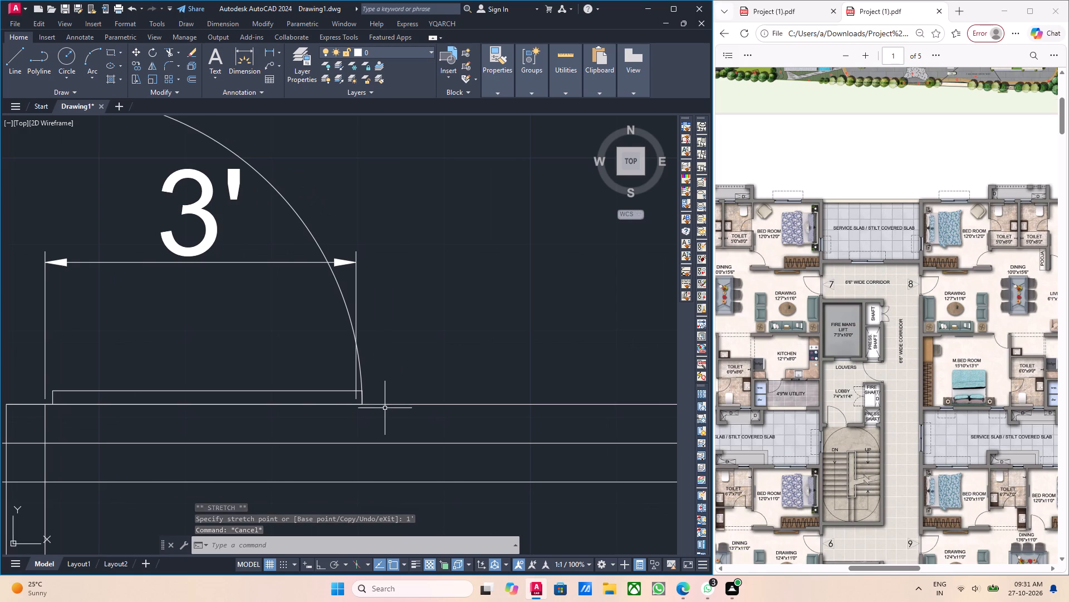
key(l)
key(Return)
click(394, 404)
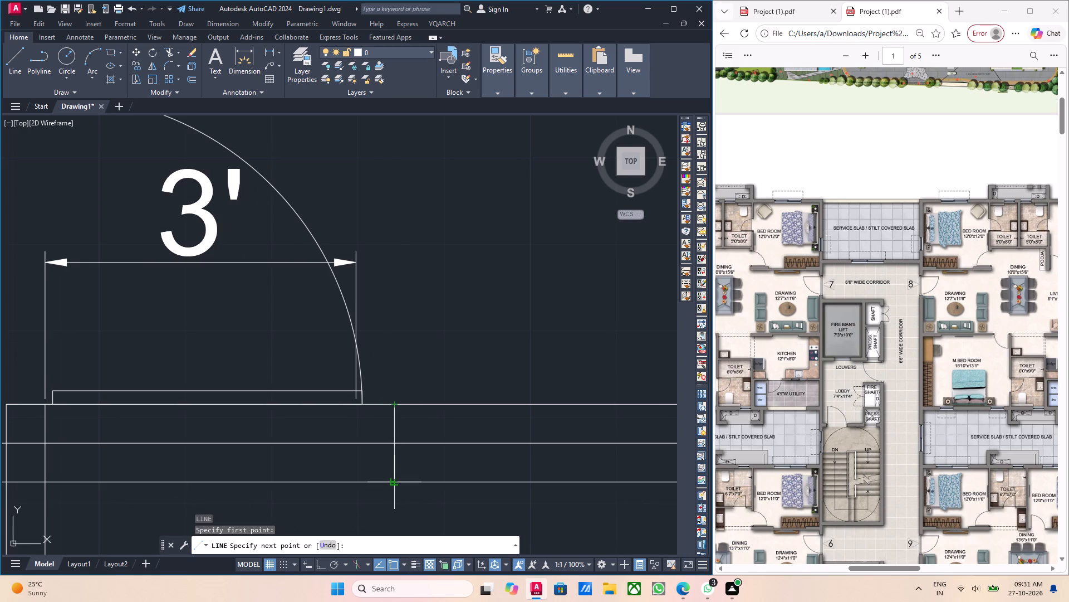
click(394, 484)
middle_drag(459, 480, 409, 472)
key(Escape)
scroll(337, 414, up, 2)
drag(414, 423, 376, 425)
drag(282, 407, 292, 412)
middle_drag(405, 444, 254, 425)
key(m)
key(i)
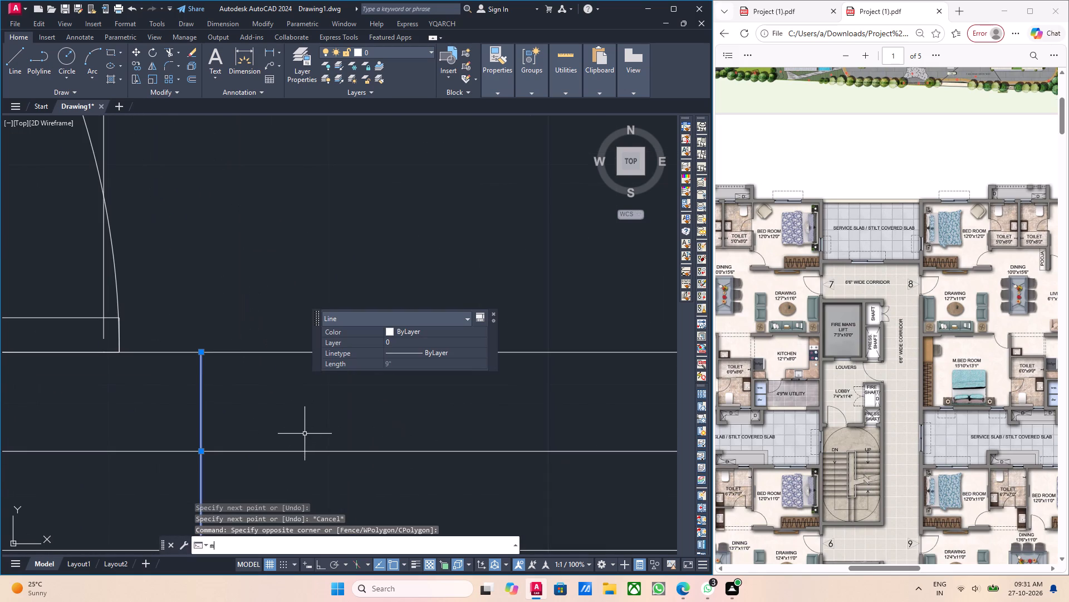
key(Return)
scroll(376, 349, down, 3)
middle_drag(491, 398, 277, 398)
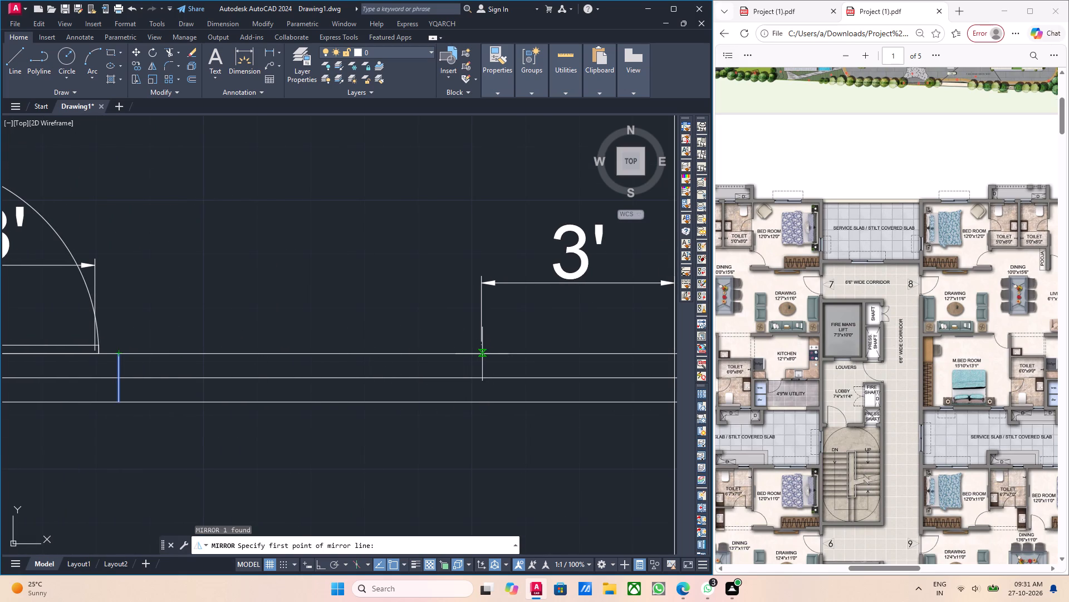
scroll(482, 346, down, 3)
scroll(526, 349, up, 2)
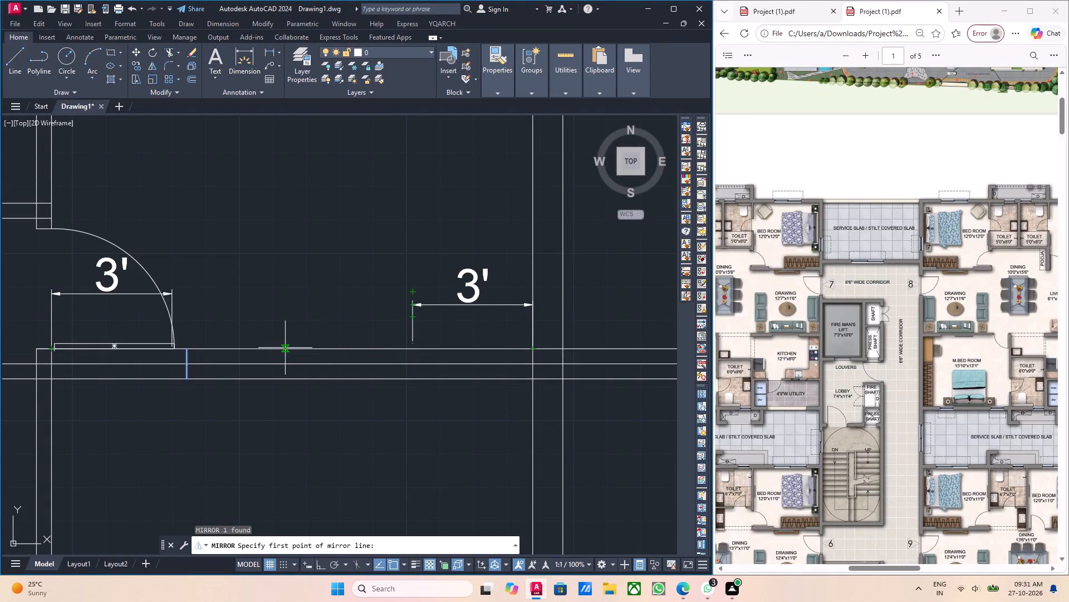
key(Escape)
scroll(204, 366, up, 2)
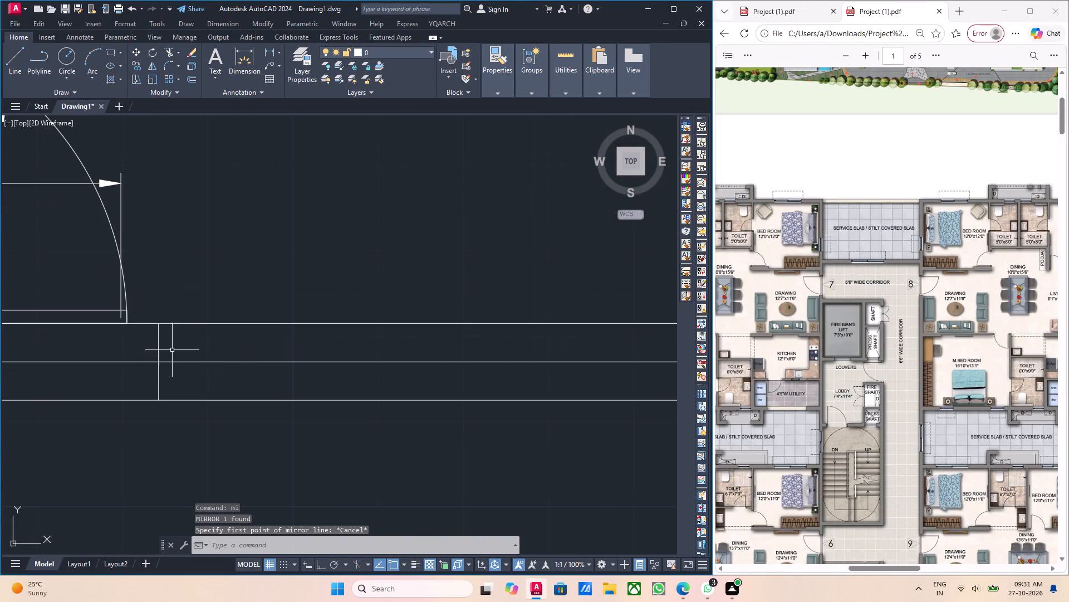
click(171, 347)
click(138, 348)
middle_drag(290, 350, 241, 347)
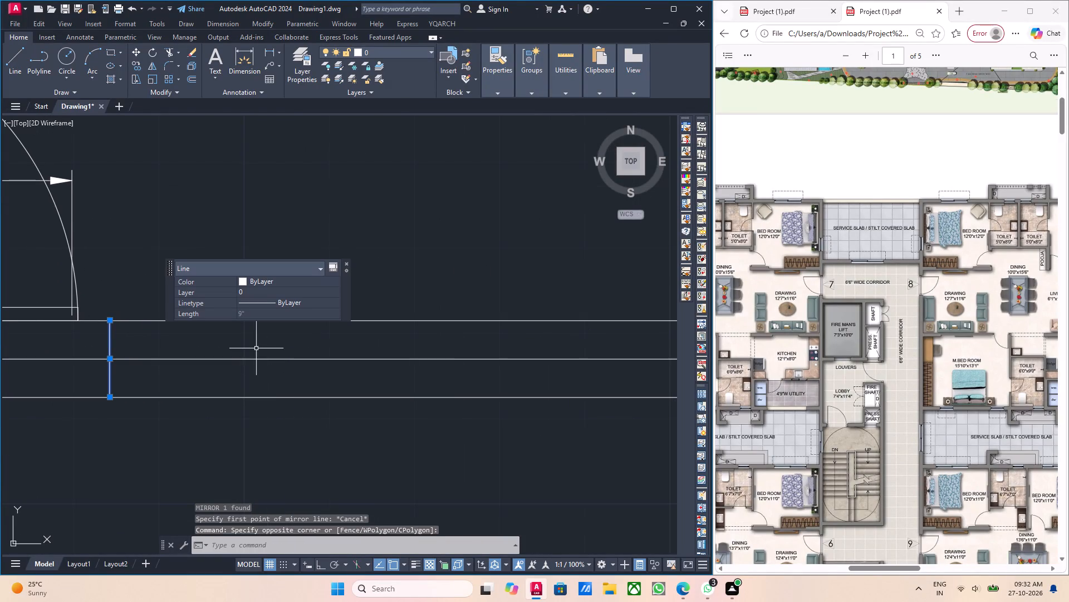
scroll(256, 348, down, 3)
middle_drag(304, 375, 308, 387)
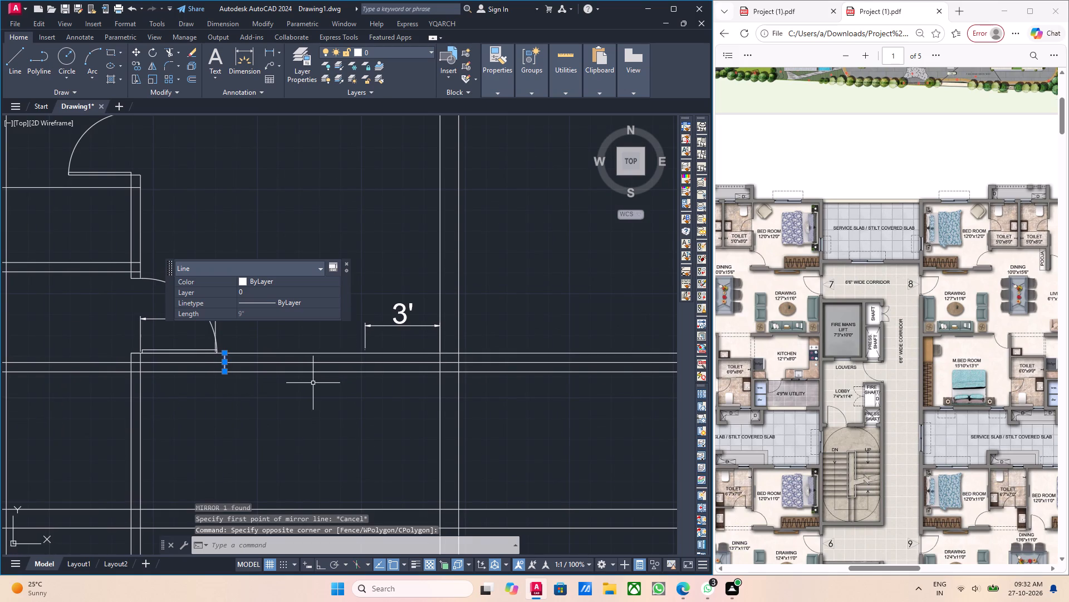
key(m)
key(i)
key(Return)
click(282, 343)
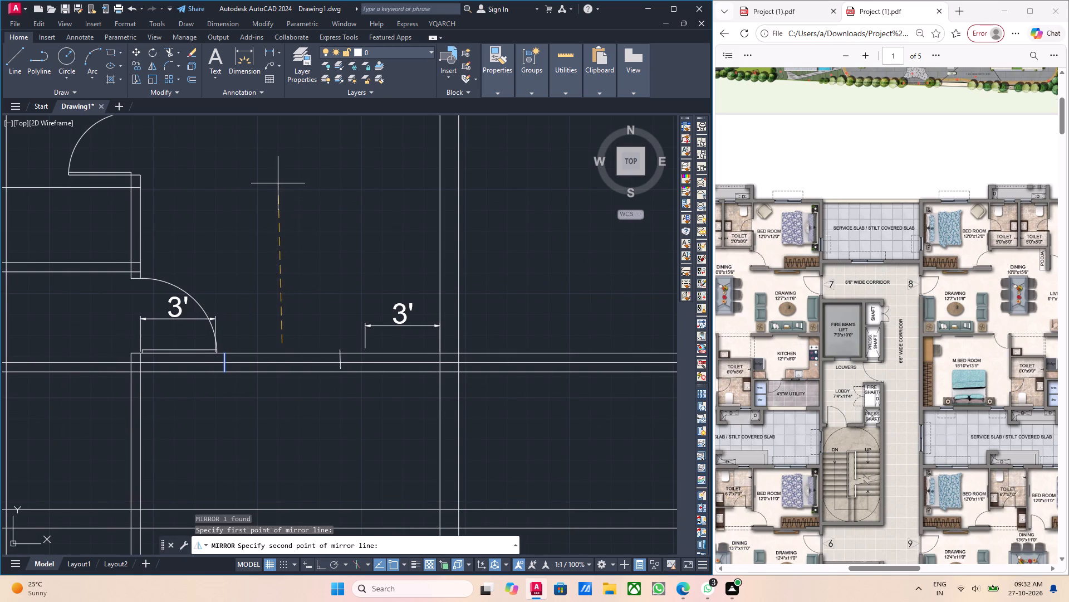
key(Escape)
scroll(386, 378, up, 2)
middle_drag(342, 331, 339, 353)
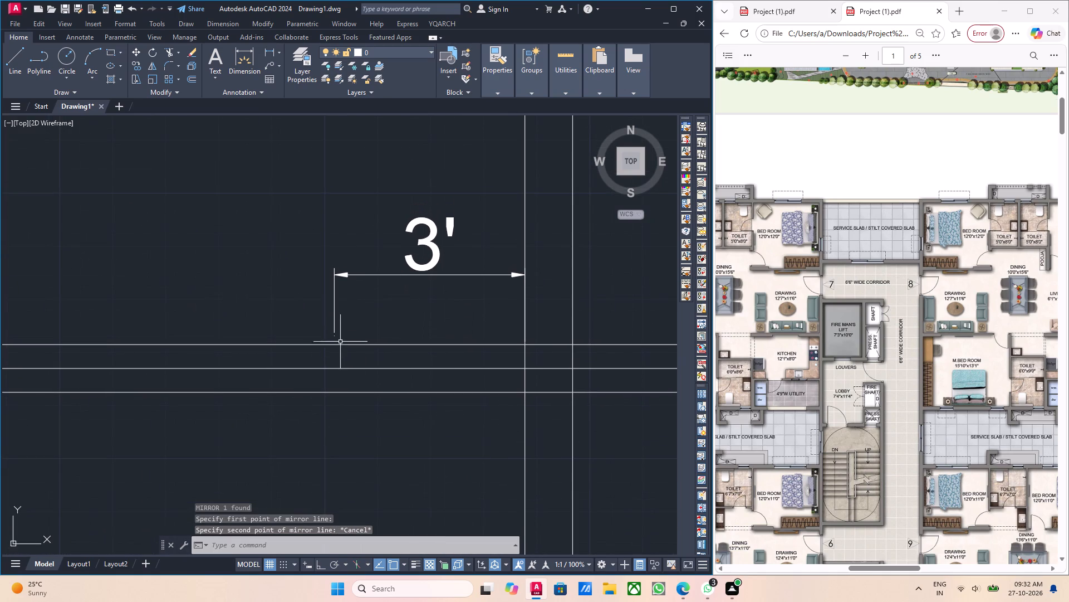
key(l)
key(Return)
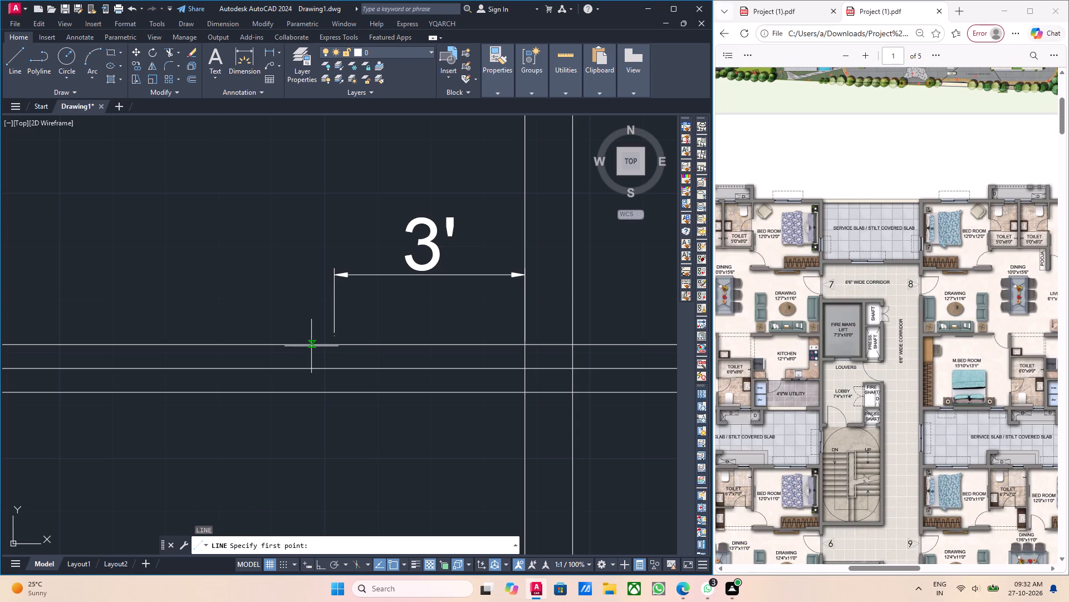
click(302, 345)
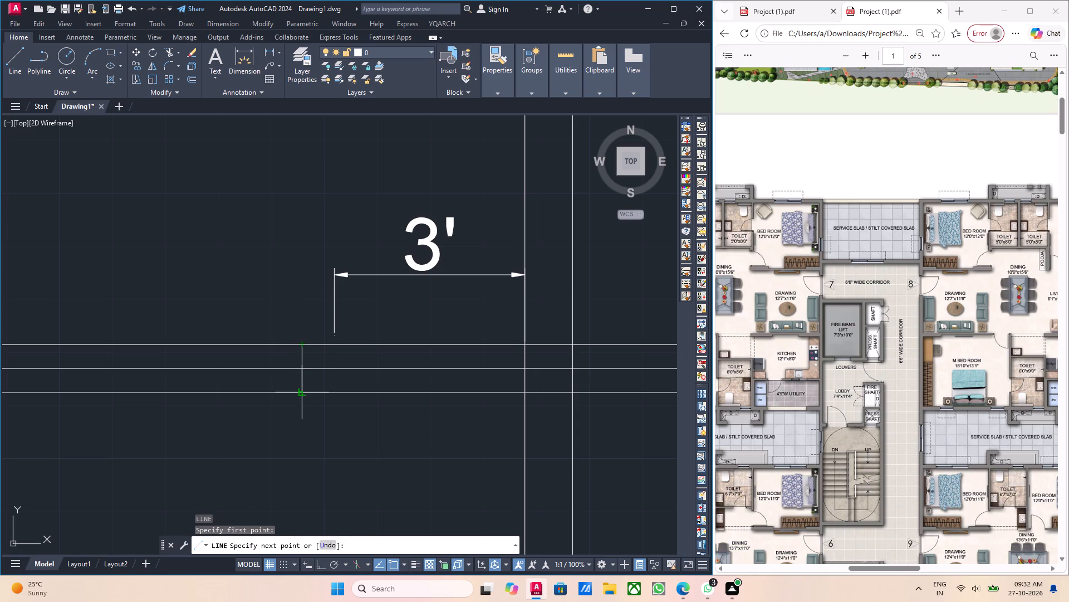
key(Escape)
Add a linear dimension below the bedroom's lower wall, spanning the full width between the inner faces of its side walls.
scroll(313, 384, down, 2)
middle_drag(327, 382, 327, 382)
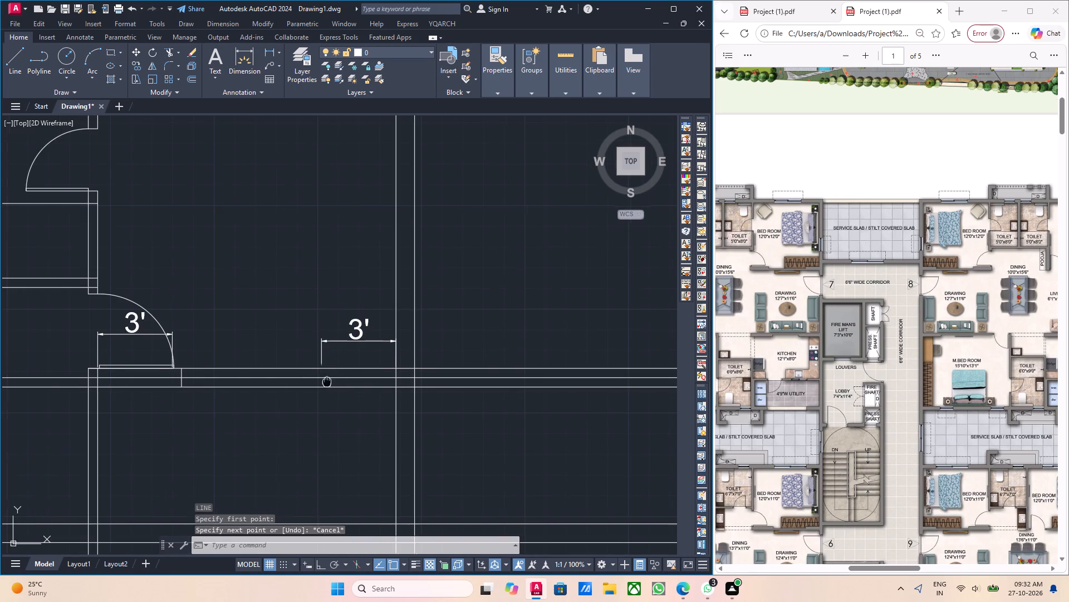
middle_drag(327, 382, 334, 395)
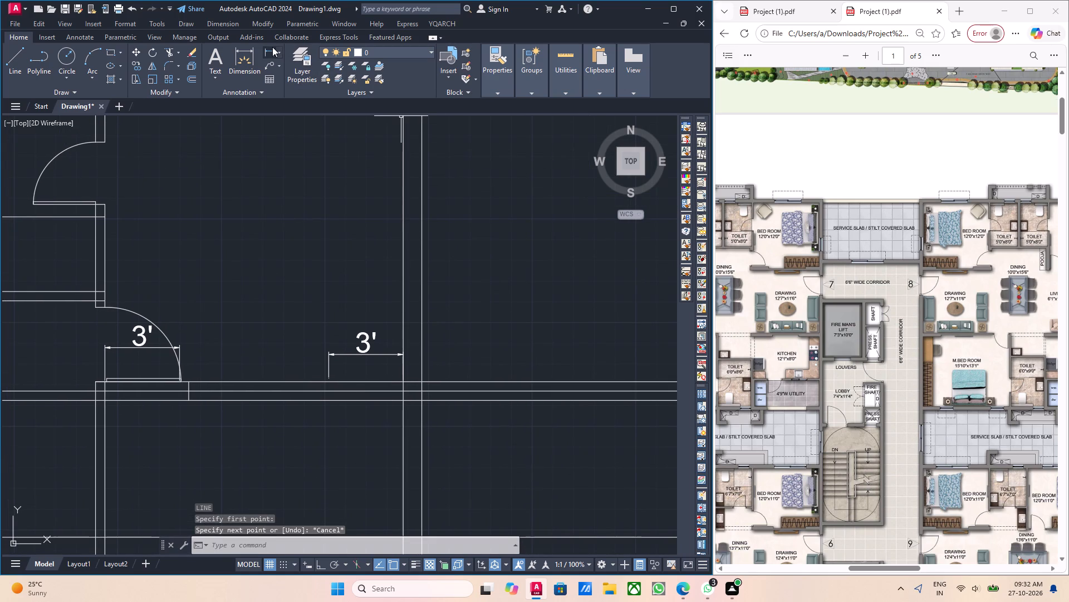
click(272, 47)
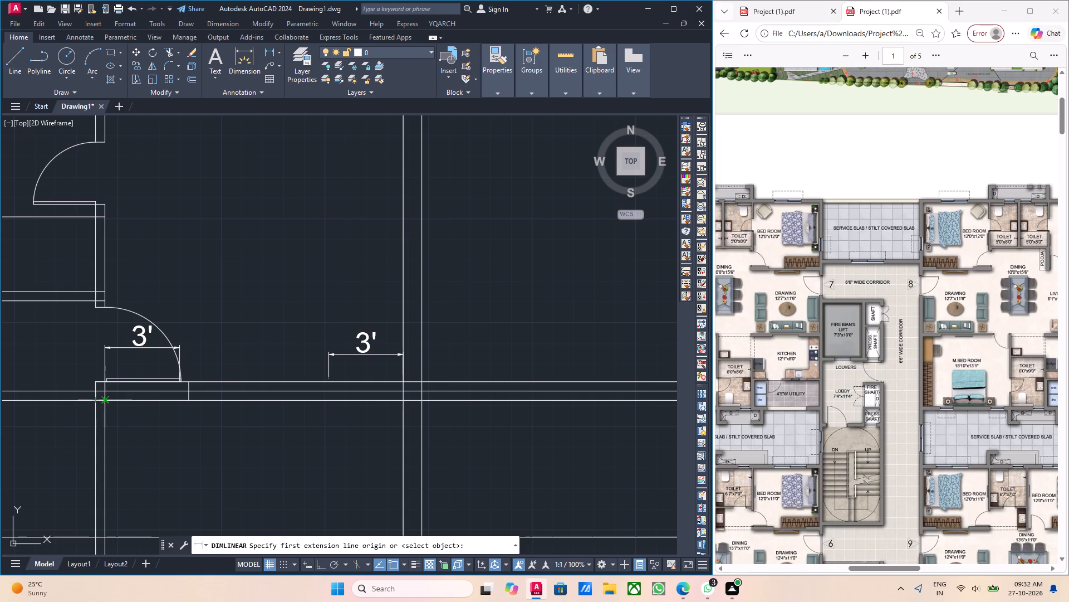
click(105, 400)
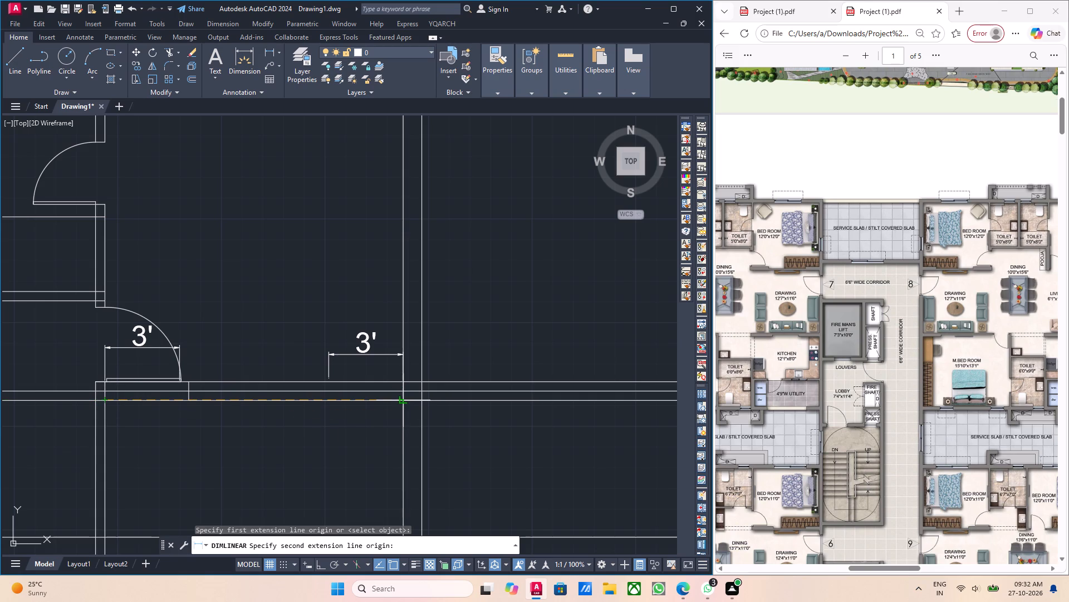
click(403, 404)
click(393, 444)
Add a 6' linear dimension along the lower wall's upper line from the door-side inner corner, placed above the 3' dimensions.
middle_drag(268, 429, 278, 445)
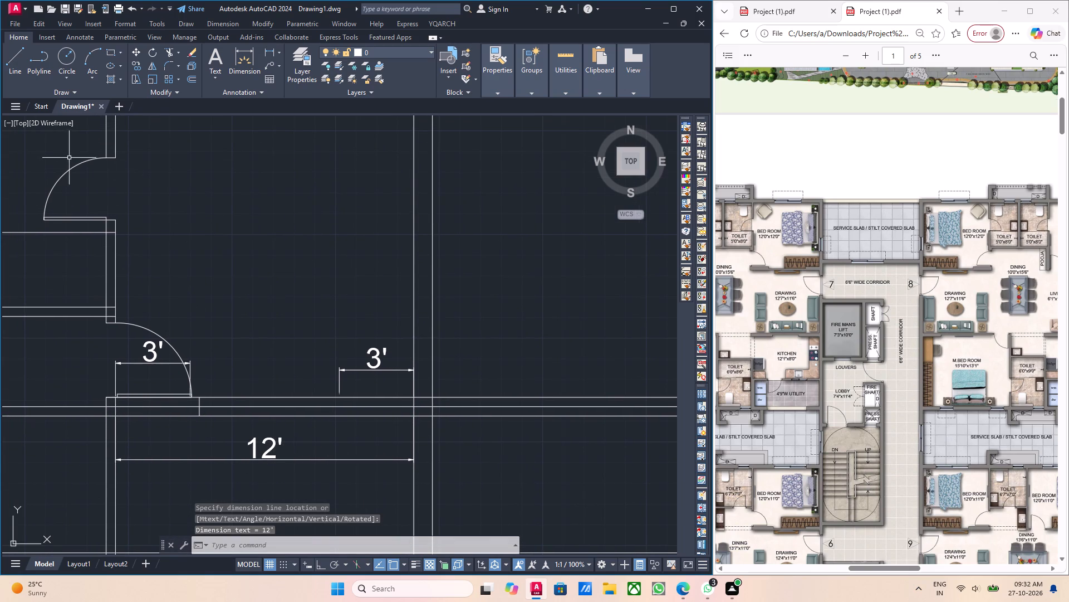
click(275, 48)
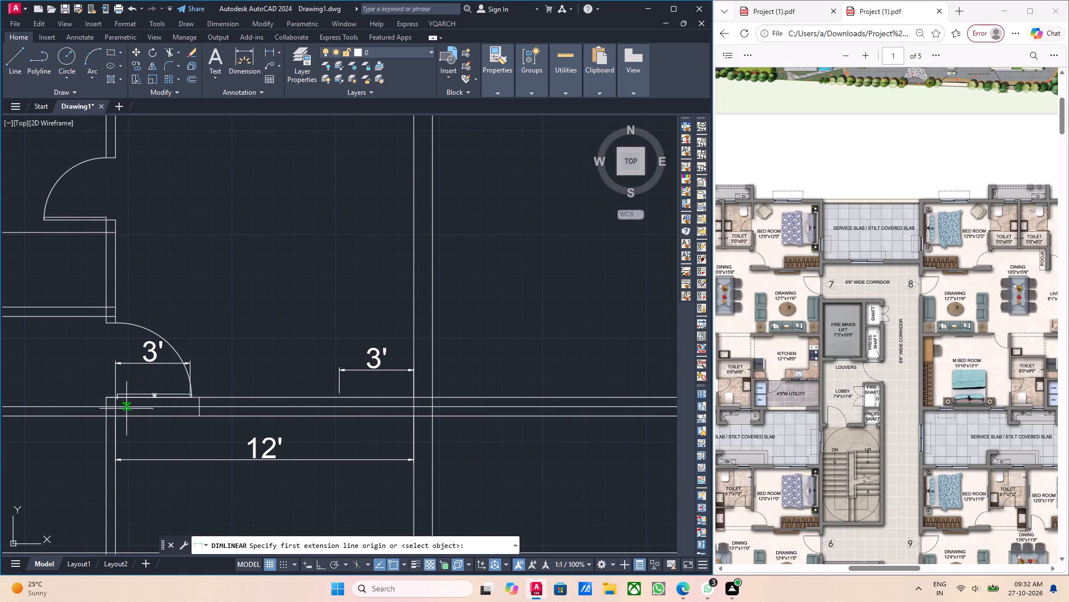
drag(113, 398, 129, 398)
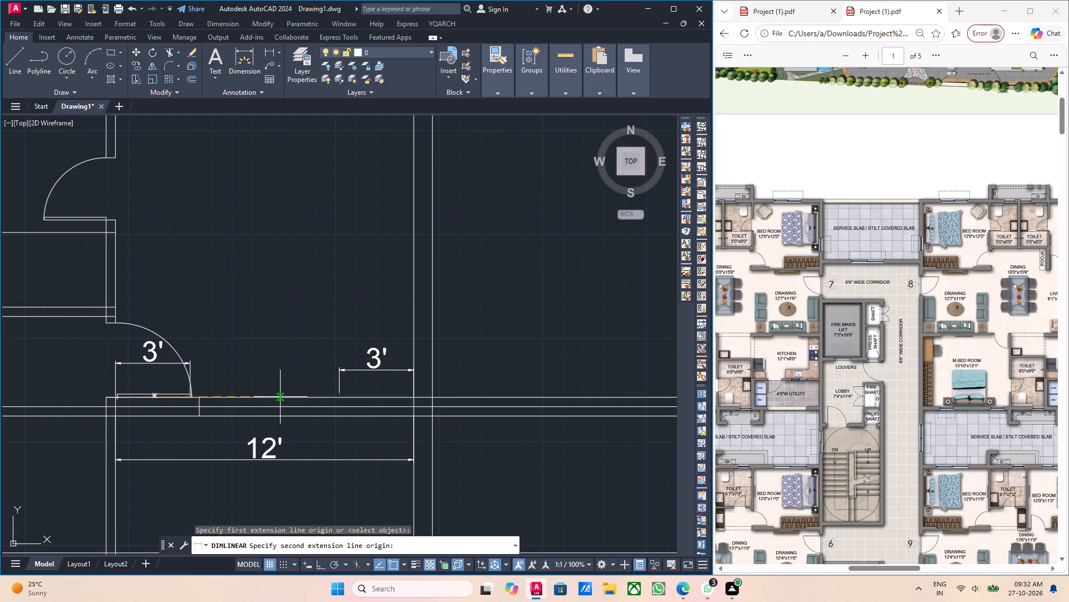
text(6')
key(Return)
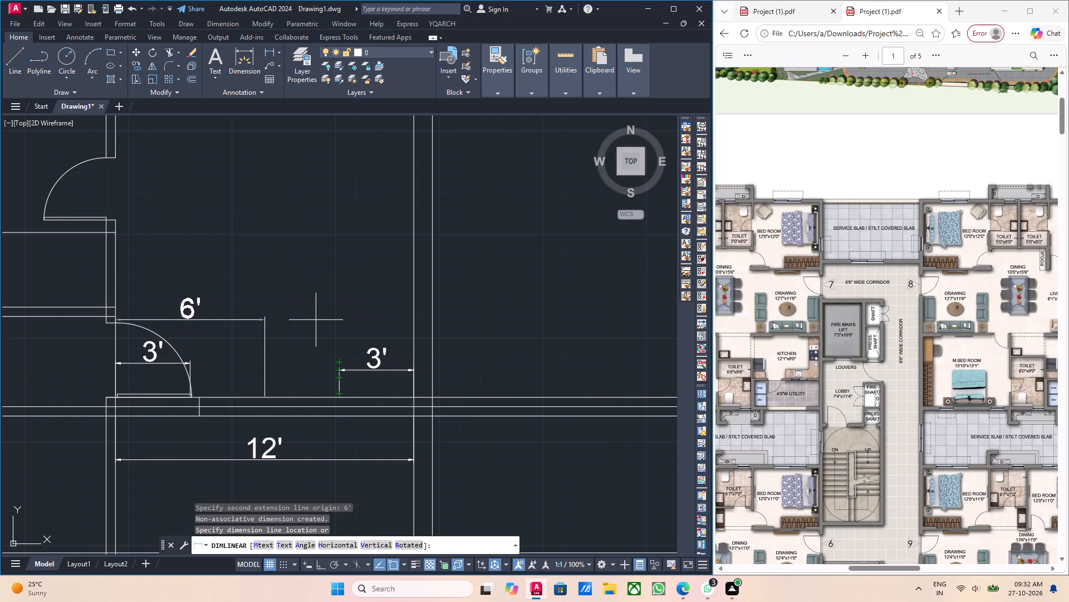
click(315, 317)
Mirror the 9" line across the lower wall about a vertical axis through the 6' dimension's outer end, keeping the original.
scroll(264, 441, up, 2)
middle_drag(209, 421, 238, 453)
scroll(131, 398, up, 2)
drag(139, 380, 115, 376)
click(53, 349)
scroll(214, 403, down, 3)
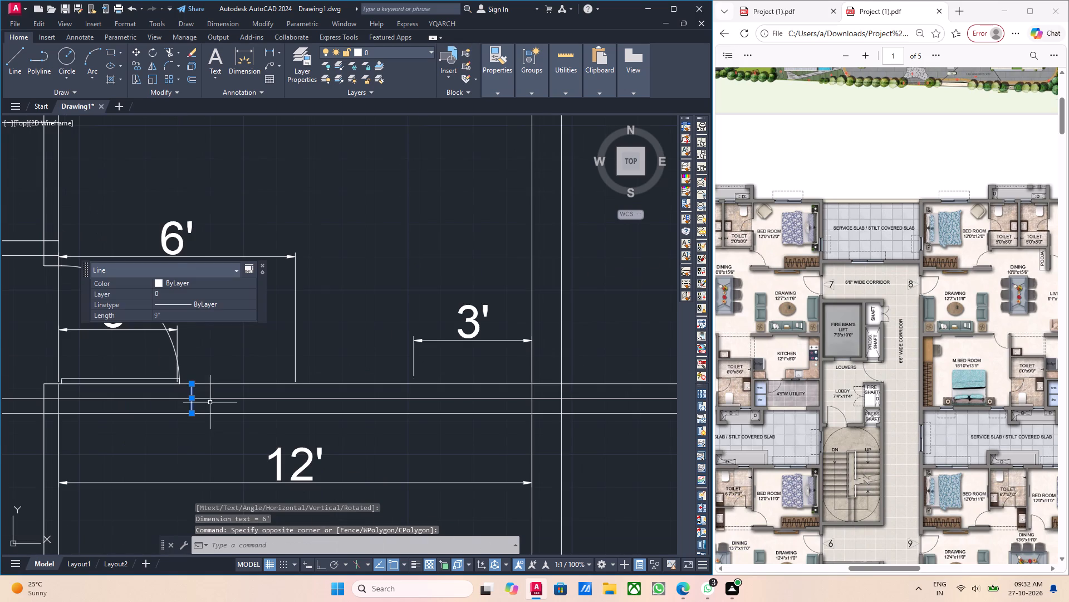
key(m)
key(i)
key(Return)
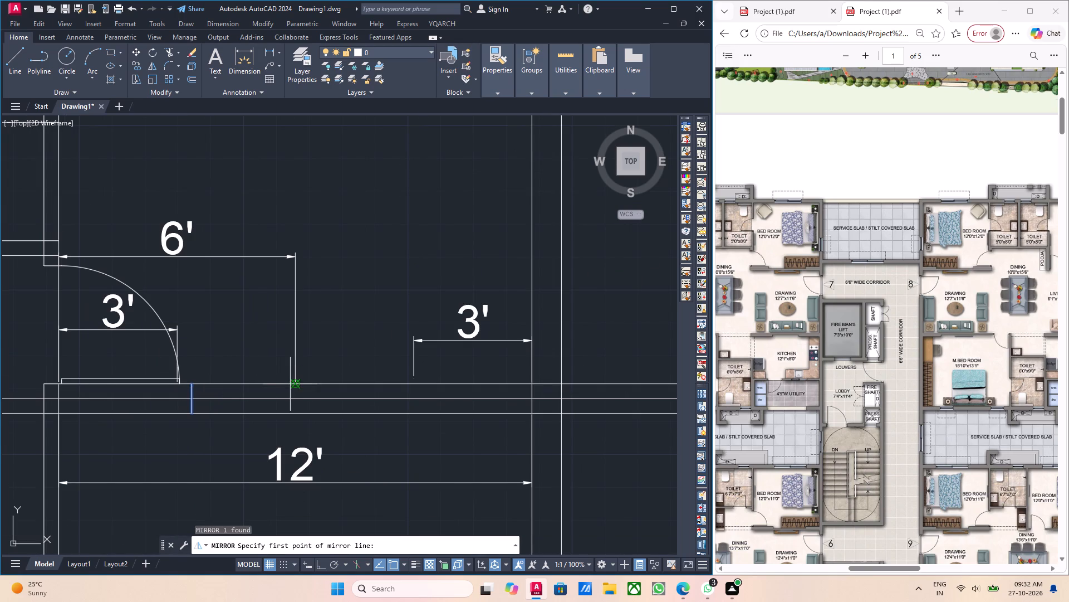
click(295, 381)
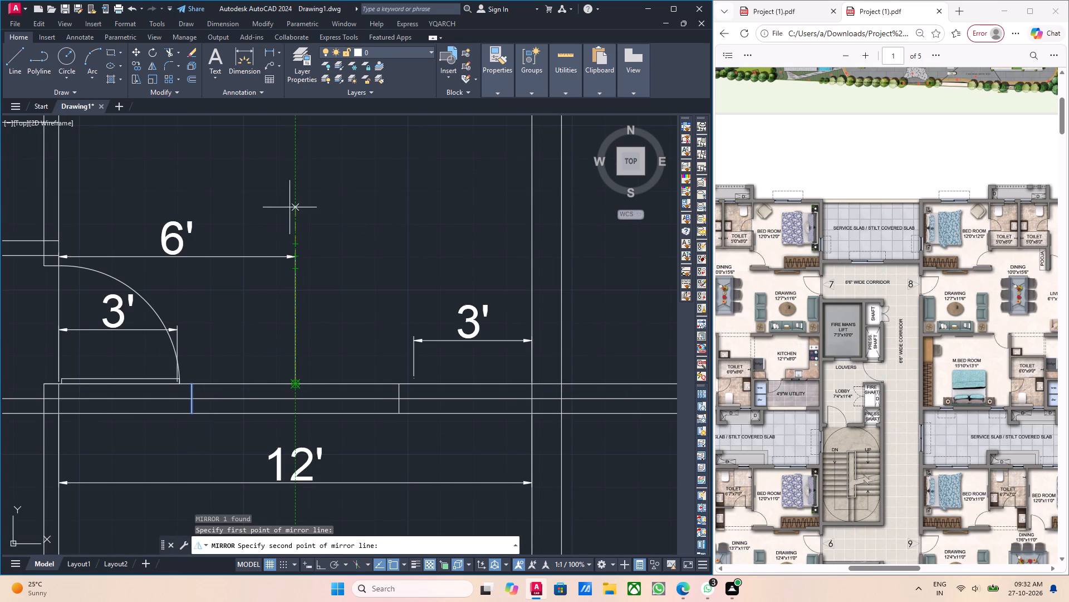
click(291, 210)
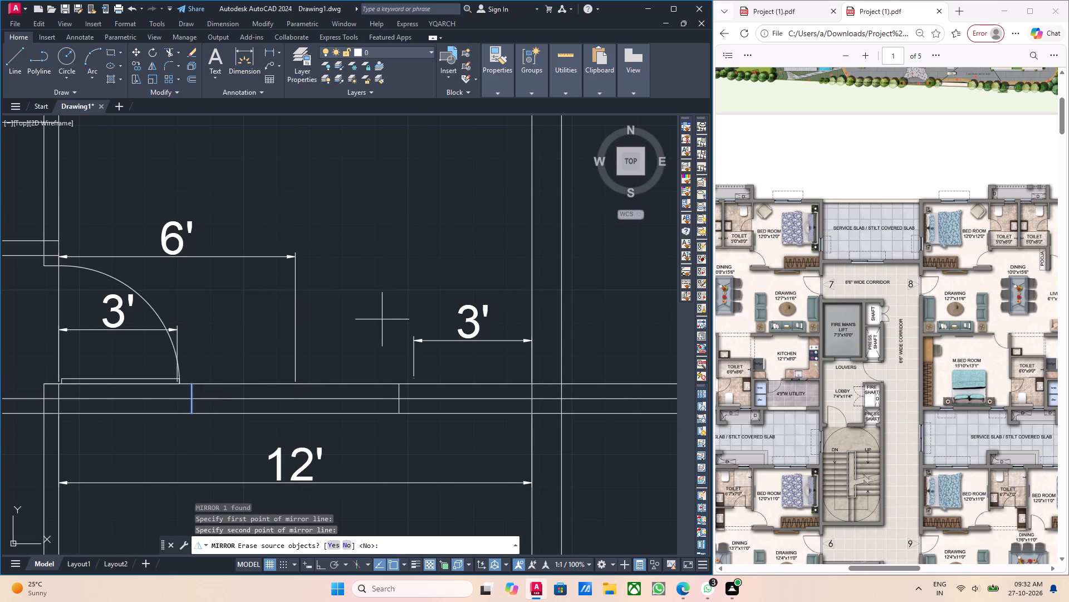
scroll(350, 409, down, 3)
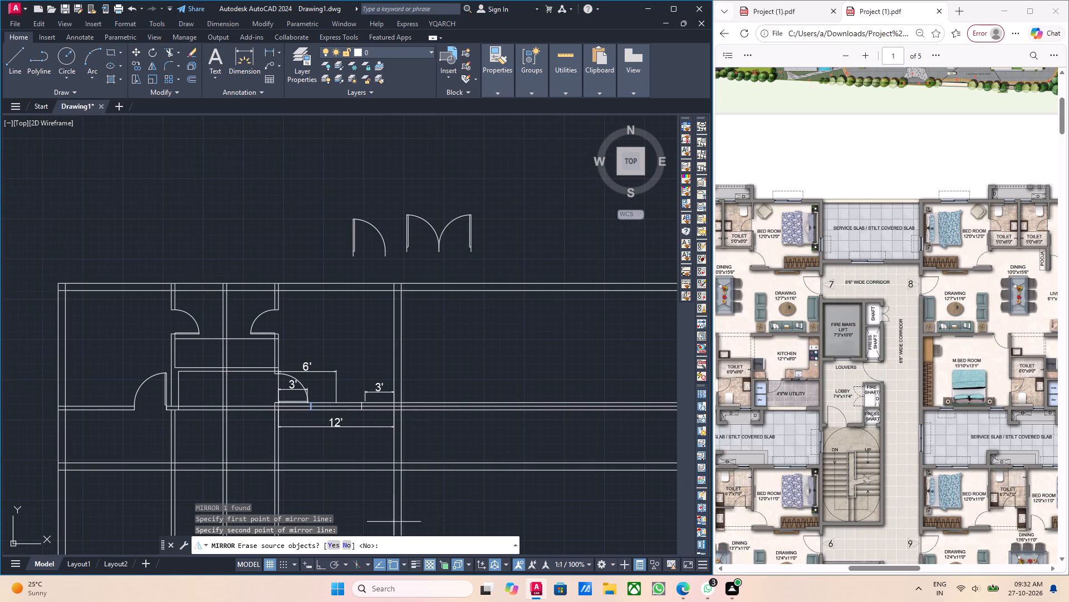
click(348, 546)
Delete the 6' dimension above the bedroom's lower wall.
middle_drag(362, 428, 372, 449)
scroll(330, 388, up, 3)
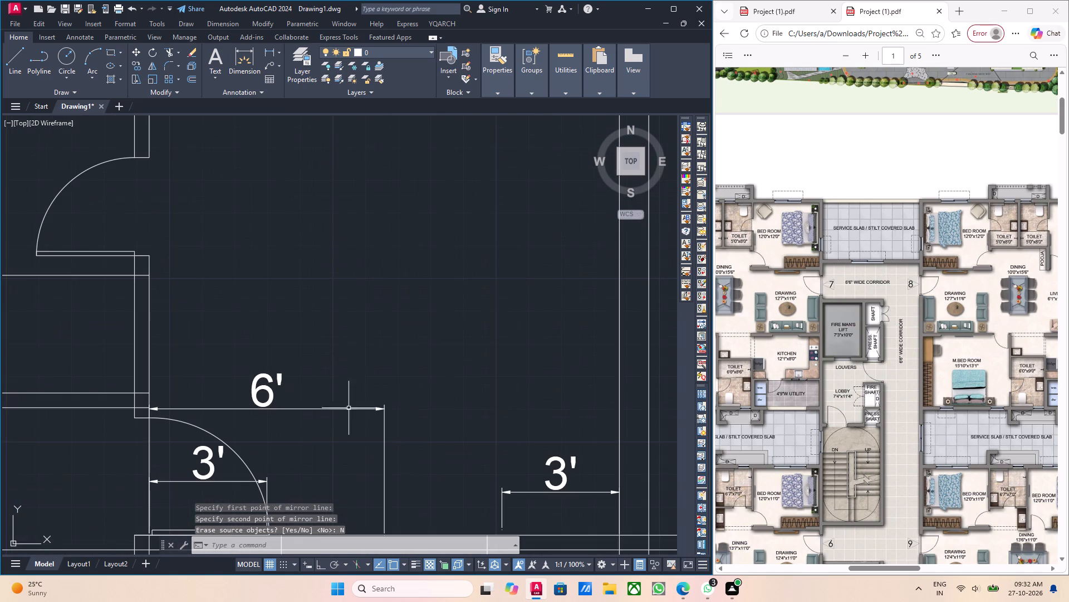
drag(393, 478, 391, 473)
drag(336, 392, 341, 397)
middle_drag(406, 429, 366, 309)
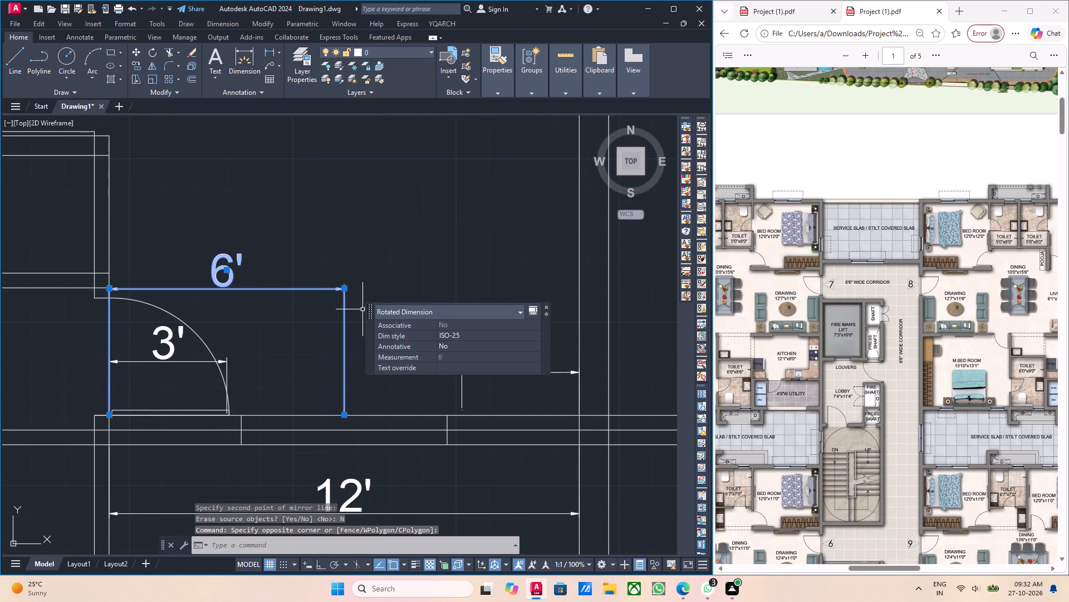
key(Delete)
Trim the lower wall's upper line between the two 9" vertical lines.
scroll(367, 328, down, 2)
middle_click(342, 368)
scroll(375, 370, up, 2)
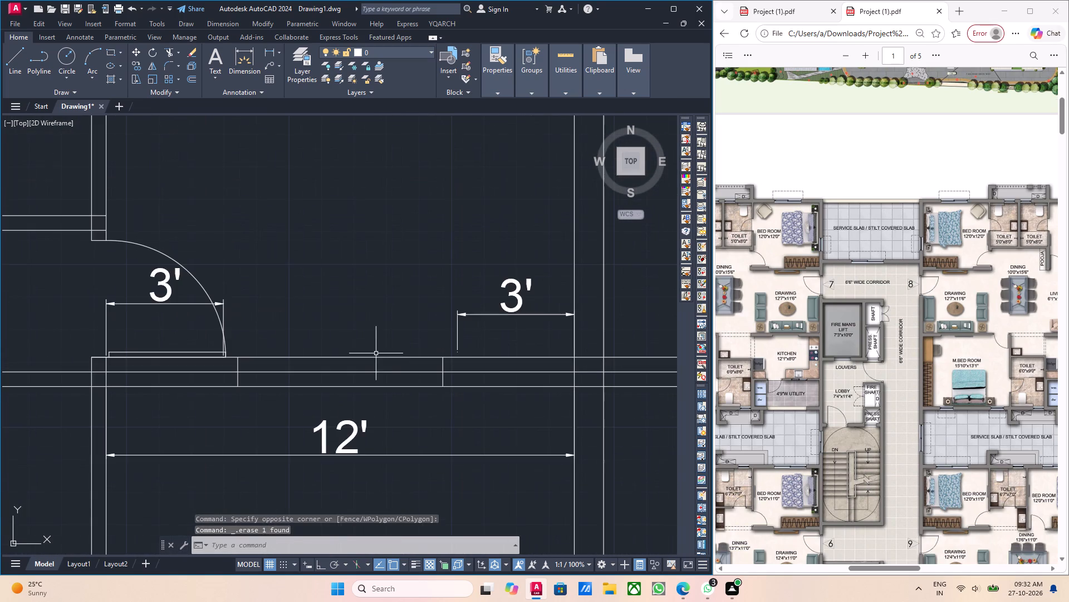
middle_drag(361, 373, 384, 389)
scroll(382, 385, up, 2)
middle_drag(380, 385, 387, 396)
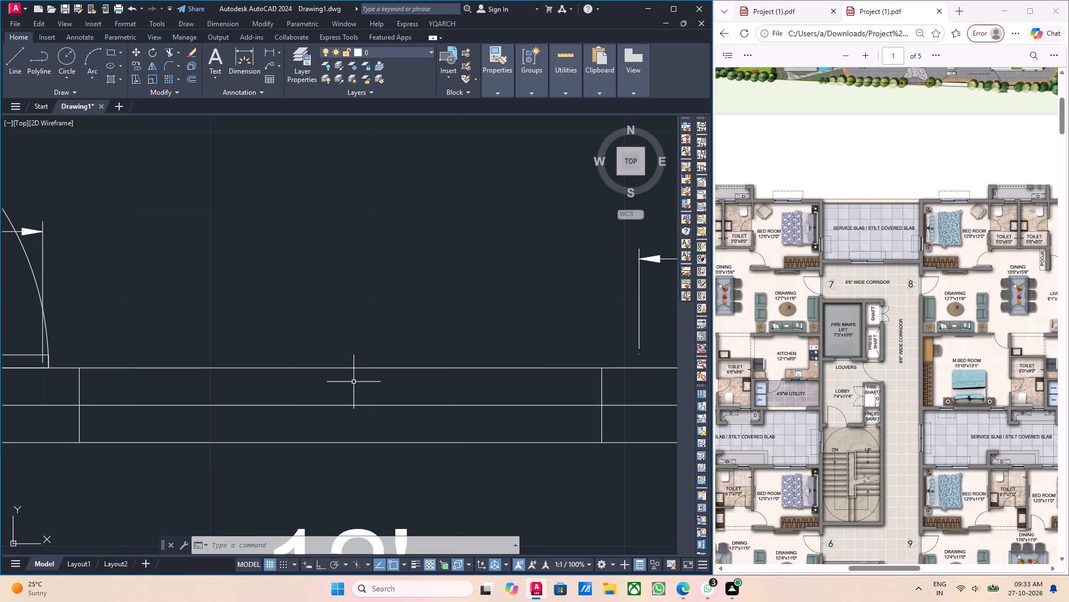
key(t)
key(r)
key(Return)
drag(340, 379, 333, 379)
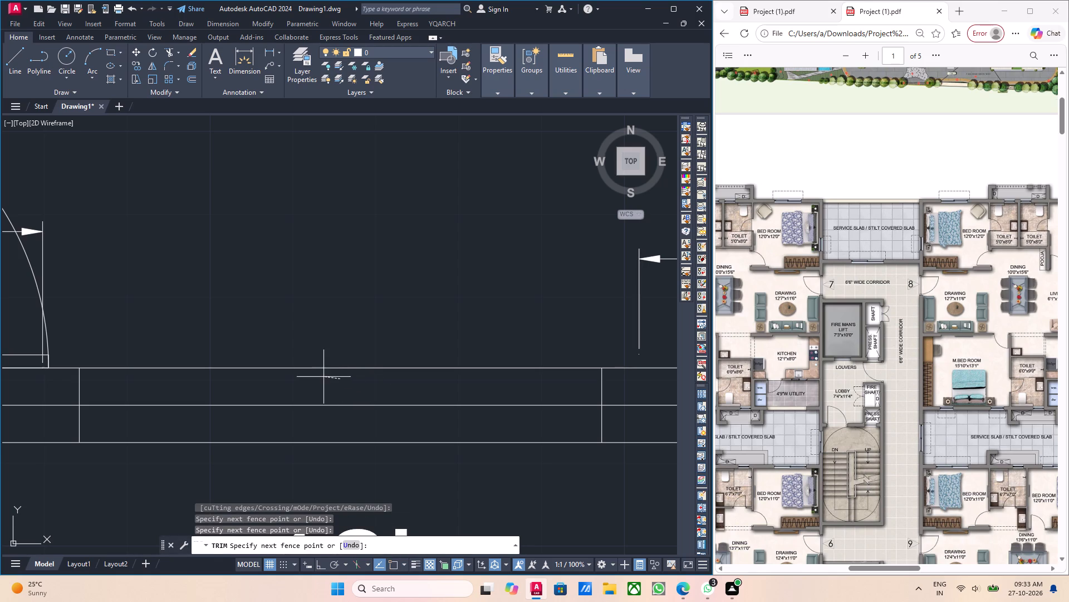
click(320, 357)
scroll(328, 368, down, 3)
middle_drag(335, 368, 344, 376)
scroll(358, 362, up, 1)
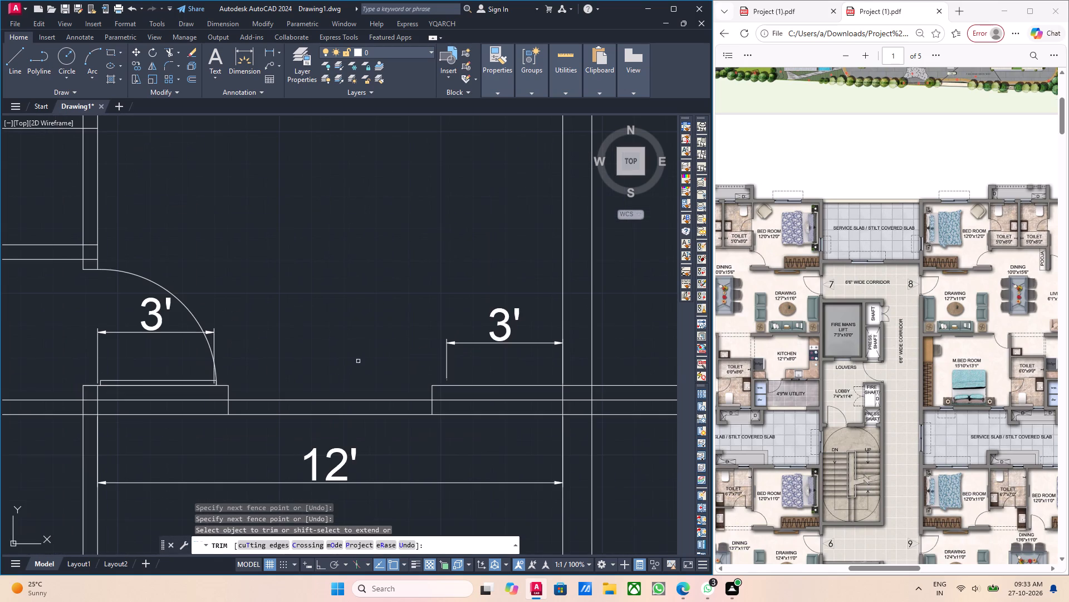
middle_drag(374, 373, 330, 375)
middle_drag(344, 358, 339, 368)
middle_drag(352, 372, 356, 381)
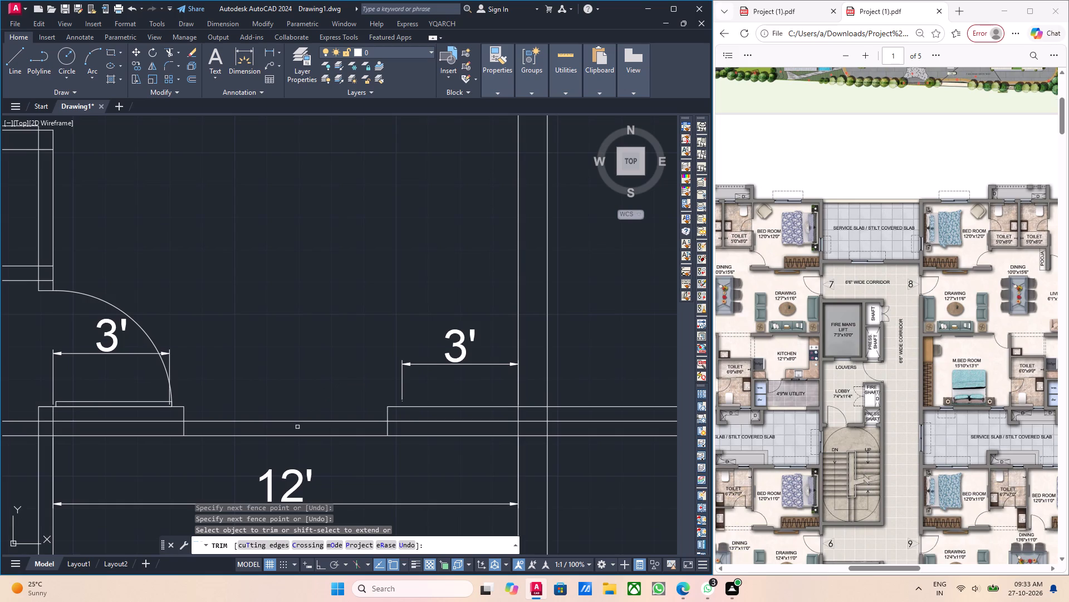
middle_drag(297, 427, 378, 410)
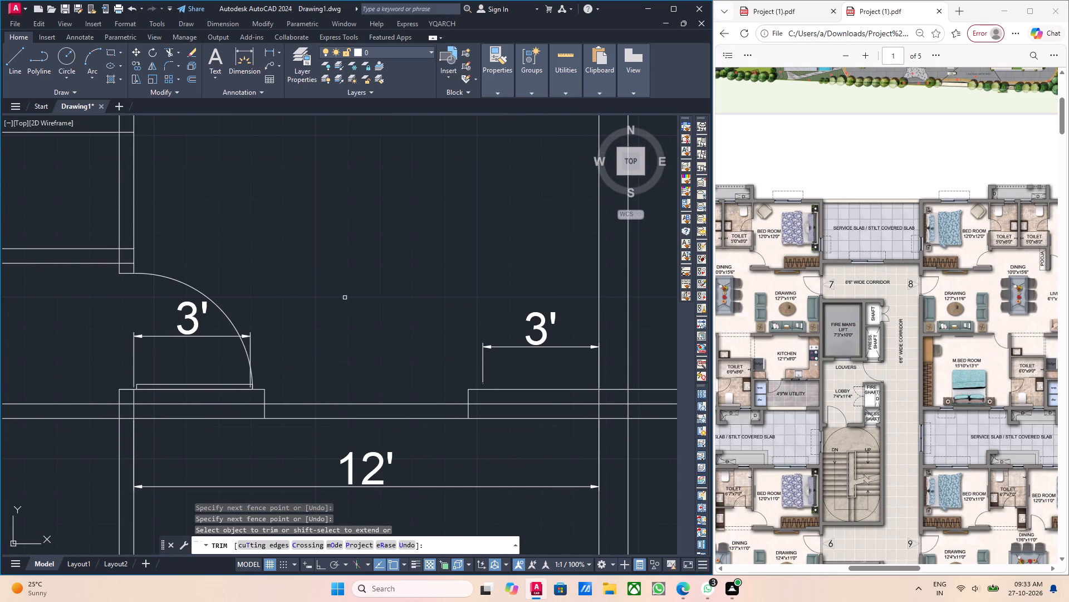
key(Escape)
Delete the two 3' dimensions above the bedroom's lower wall.
scroll(283, 326, up, 1)
drag(129, 356, 127, 346)
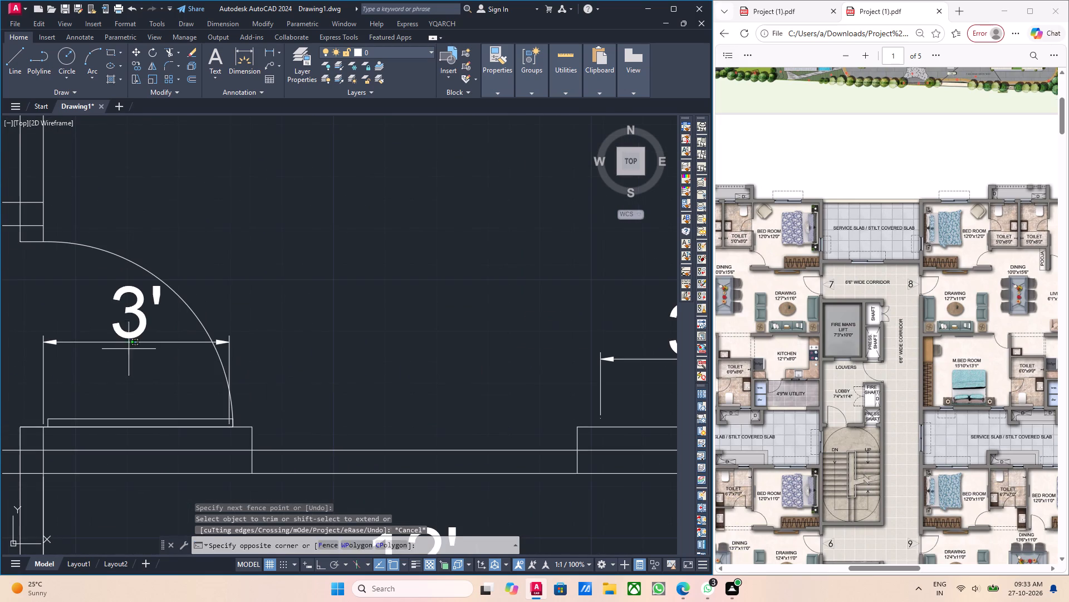
drag(127, 346, 121, 336)
click(103, 312)
middle_drag(213, 378, 161, 370)
key(Delete)
middle_drag(476, 333, 435, 341)
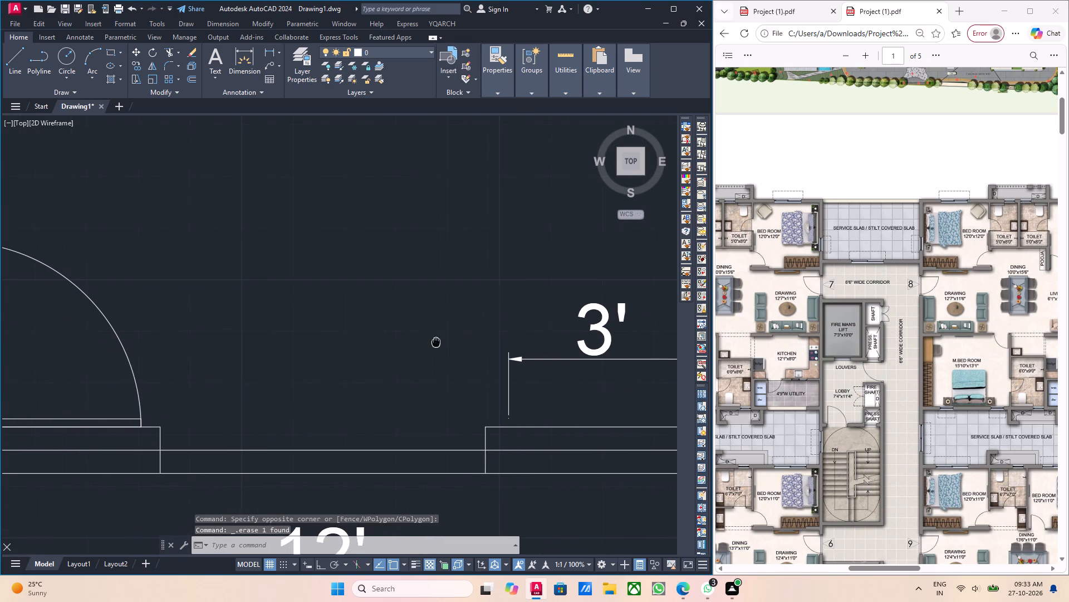
middle_drag(435, 341, 435, 341)
drag(603, 382, 572, 365)
click(513, 329)
key(Delete)
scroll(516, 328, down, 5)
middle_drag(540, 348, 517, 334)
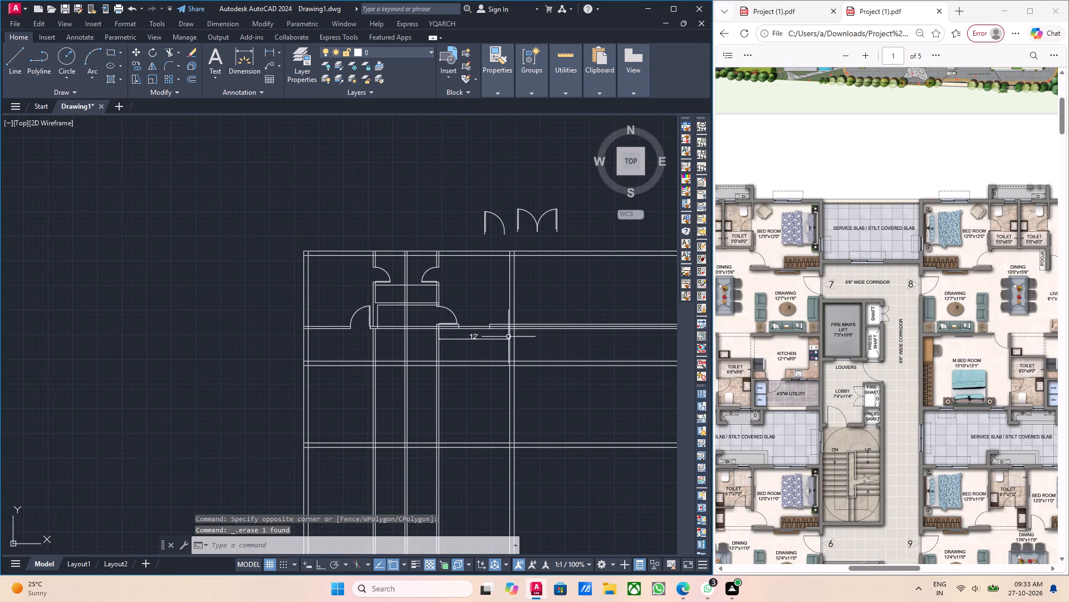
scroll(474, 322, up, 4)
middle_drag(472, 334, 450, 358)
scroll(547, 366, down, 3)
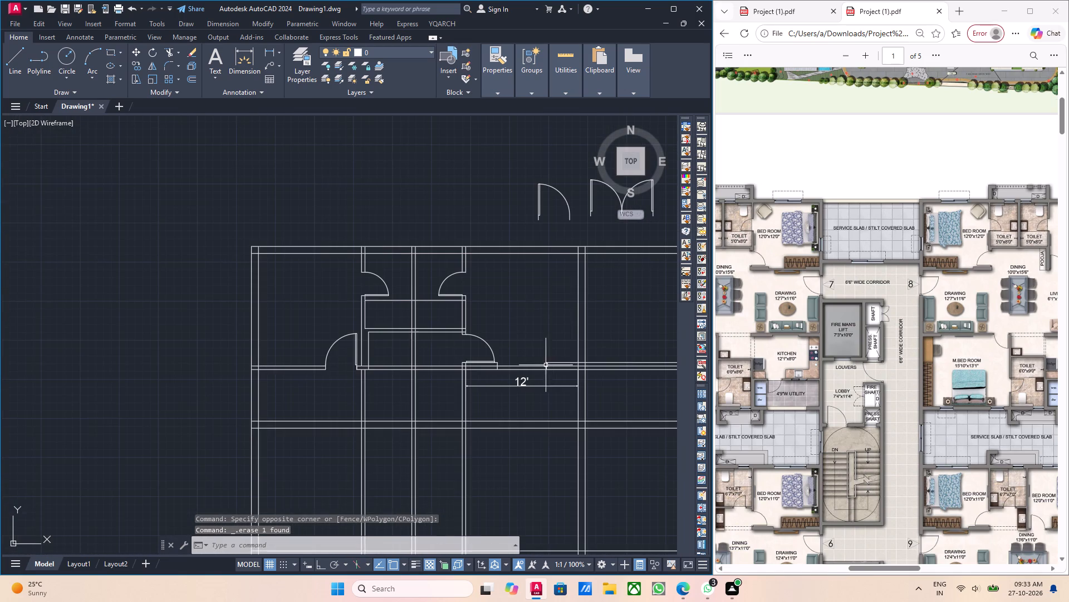
Delete the 12' dimension below the bedroom's lower wall.
middle_click(609, 359)
middle_drag(612, 381, 616, 391)
scroll(572, 367, down, 1)
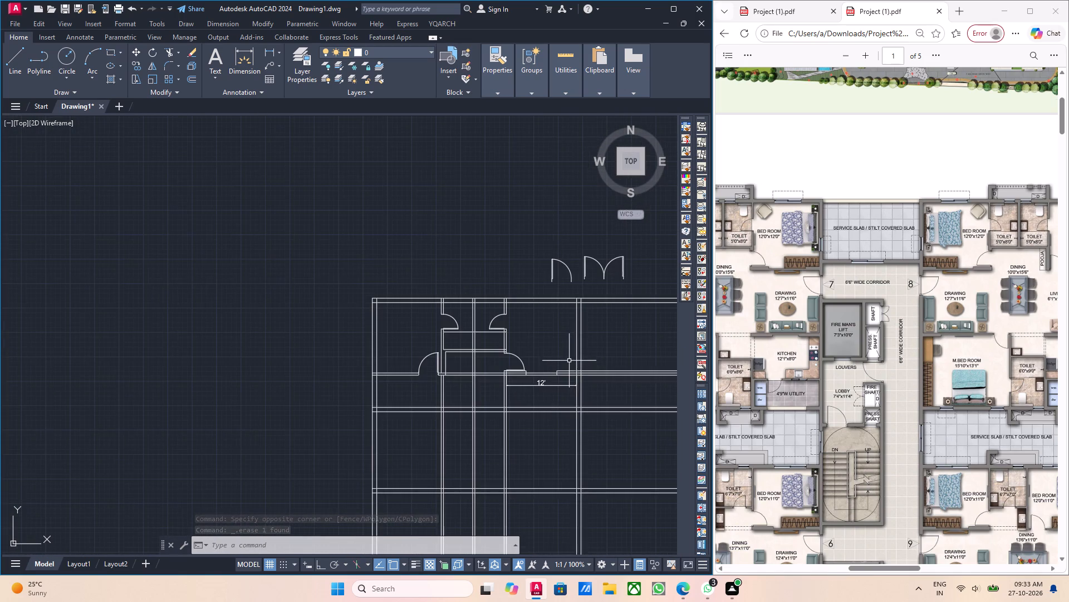
scroll(572, 357, up, 1)
middle_drag(611, 348, 555, 367)
middle_drag(545, 353, 519, 362)
middle_drag(494, 362, 488, 366)
middle_drag(514, 366, 513, 366)
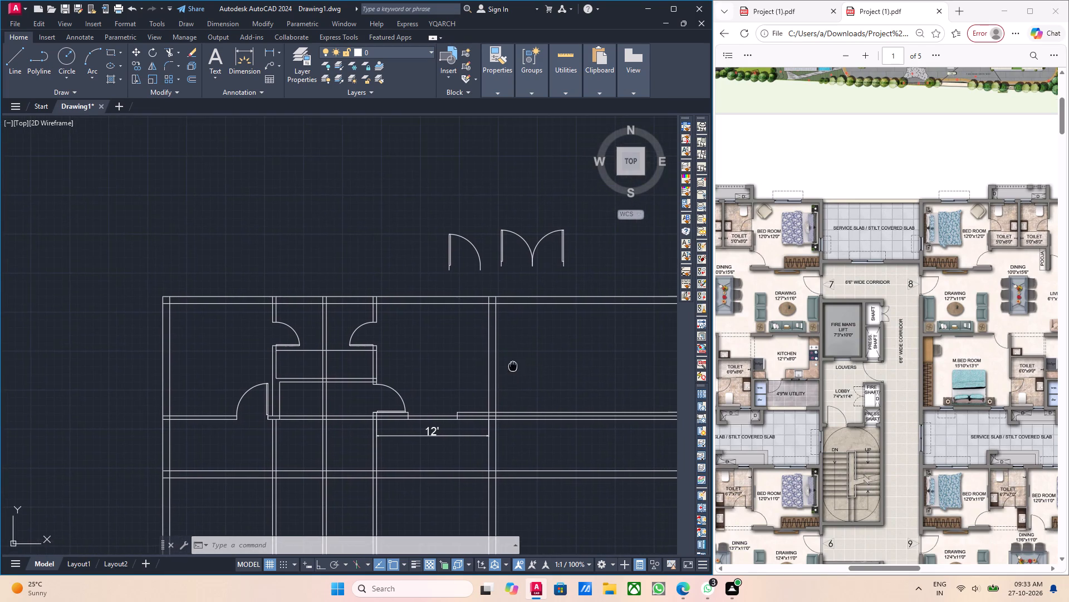
middle_drag(513, 366, 494, 361)
middle_drag(501, 368, 459, 352)
middle_drag(435, 370, 433, 354)
middle_drag(437, 378, 440, 367)
scroll(327, 406, up, 2)
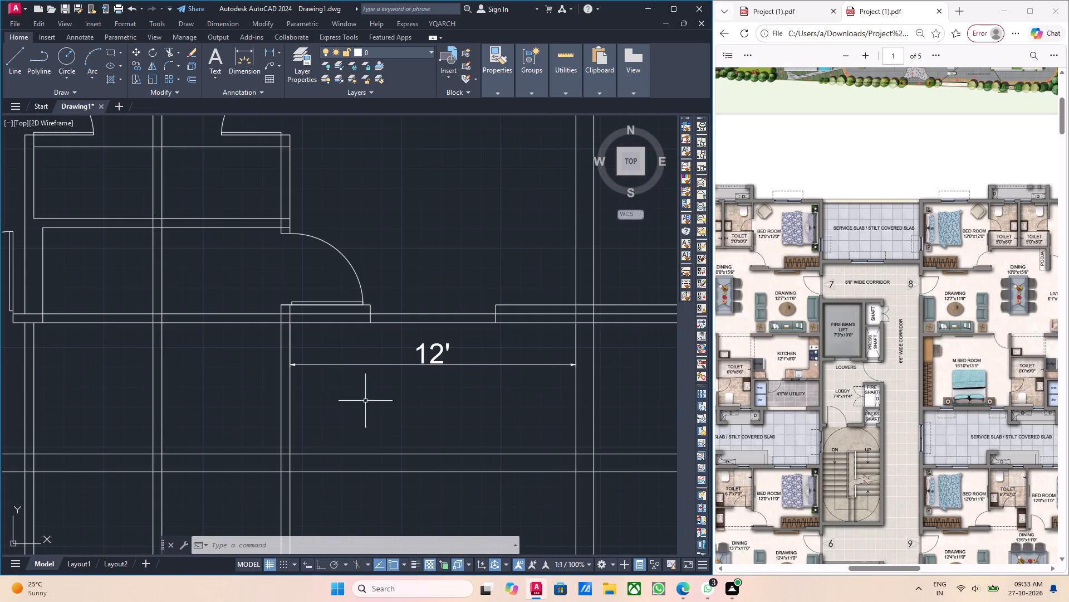
drag(404, 392, 398, 381)
click(367, 363)
key(Delete)
Examine the toilet, pooja, dining and bedroom wall layout of the 1740 Sft. flat in the PDF reference.
scroll(368, 382, down, 4)
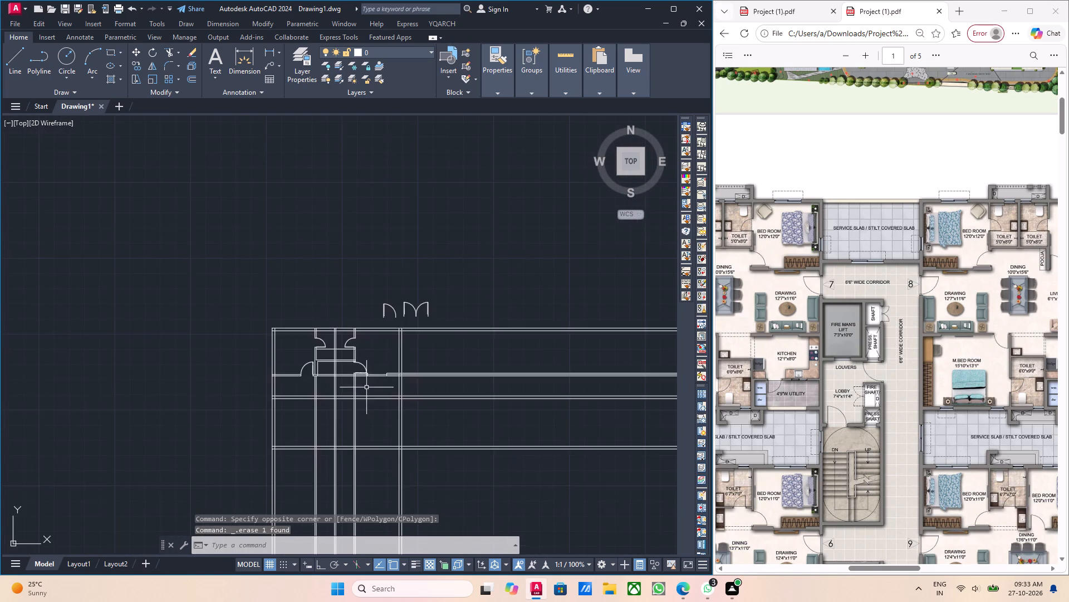
scroll(379, 392, up, 1)
middle_drag(378, 392, 398, 363)
scroll(399, 361, down, 1)
scroll(395, 355, up, 1)
middle_drag(395, 356, 384, 328)
scroll(383, 322, down, 1)
scroll(379, 341, up, 1)
middle_drag(385, 336, 399, 334)
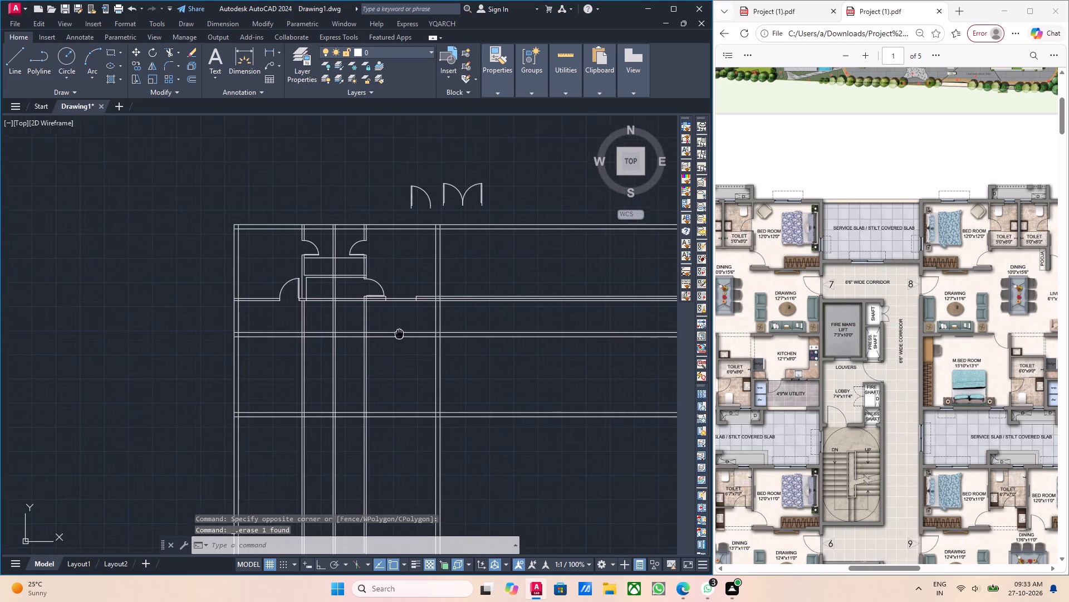
middle_drag(399, 334, 400, 335)
scroll(400, 335, down, 1)
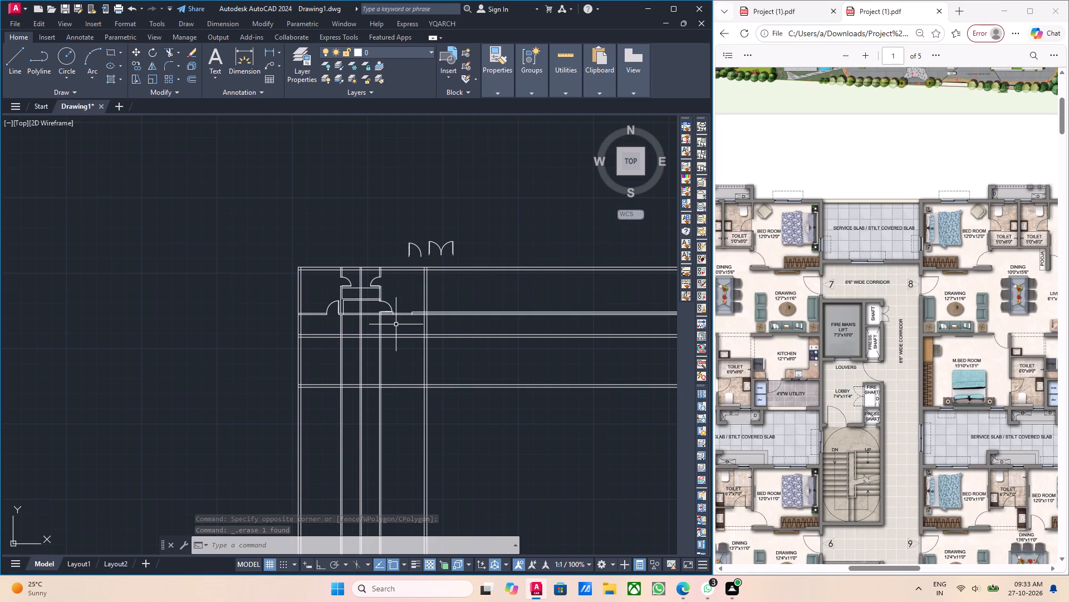
scroll(373, 315, up, 3)
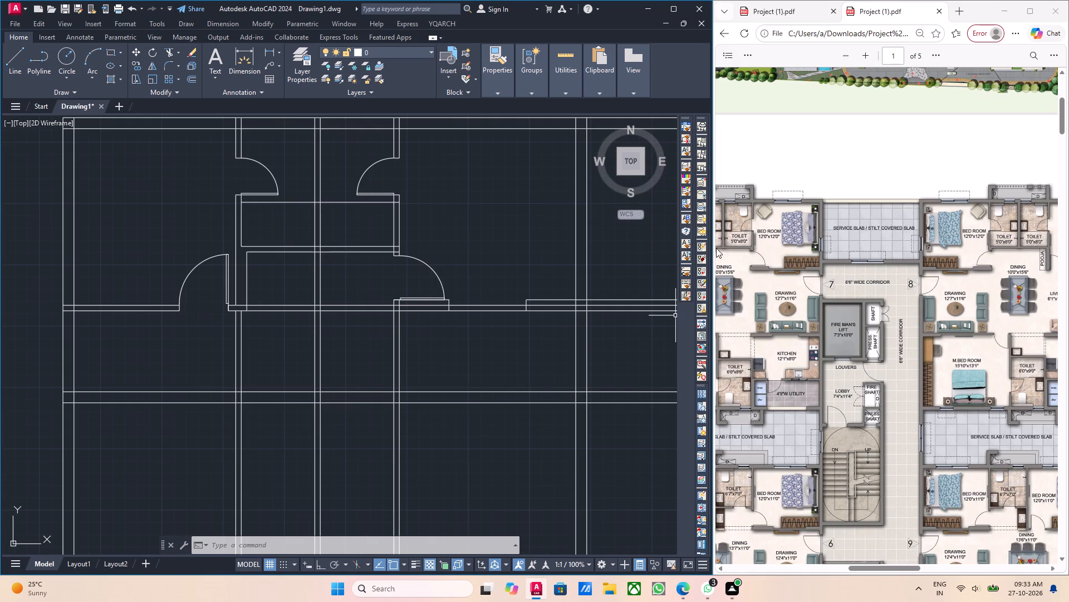
scroll(779, 252, down, 2)
middle_drag(776, 254, 802, 265)
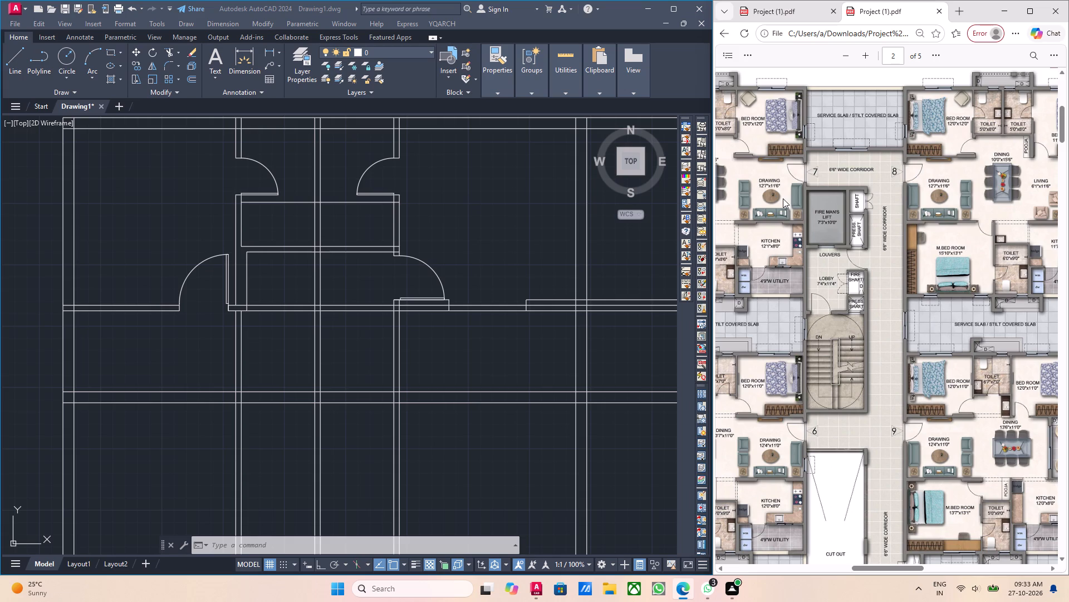
ctrl+middle_drag(783, 198, 753, 202)
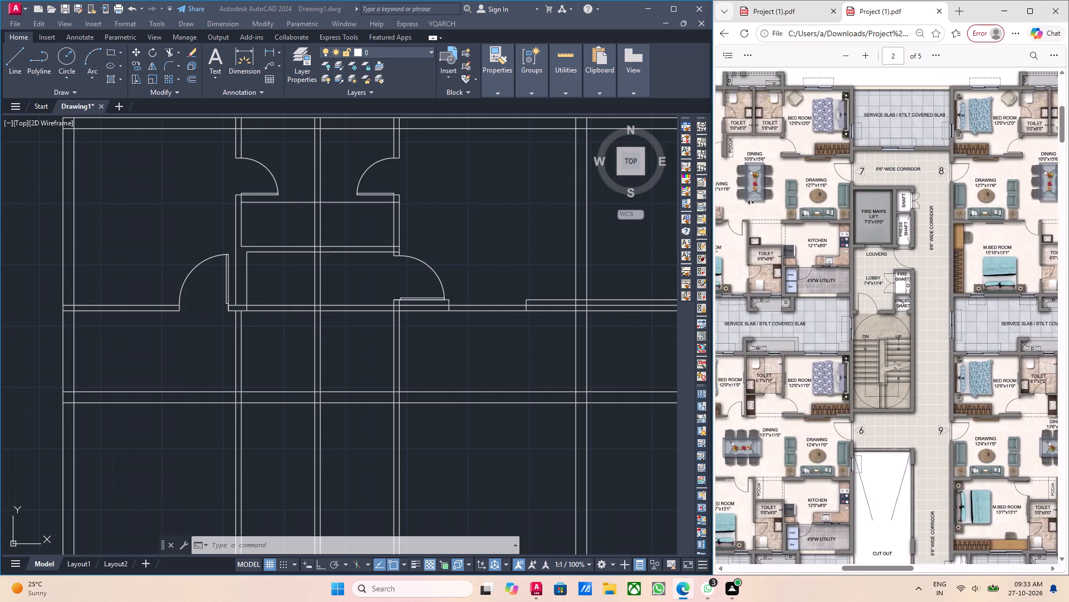
ctrl+middle_drag(753, 202, 752, 202)
scroll(813, 129, up, 2)
scroll(796, 156, down, 1)
scroll(790, 168, up, 2)
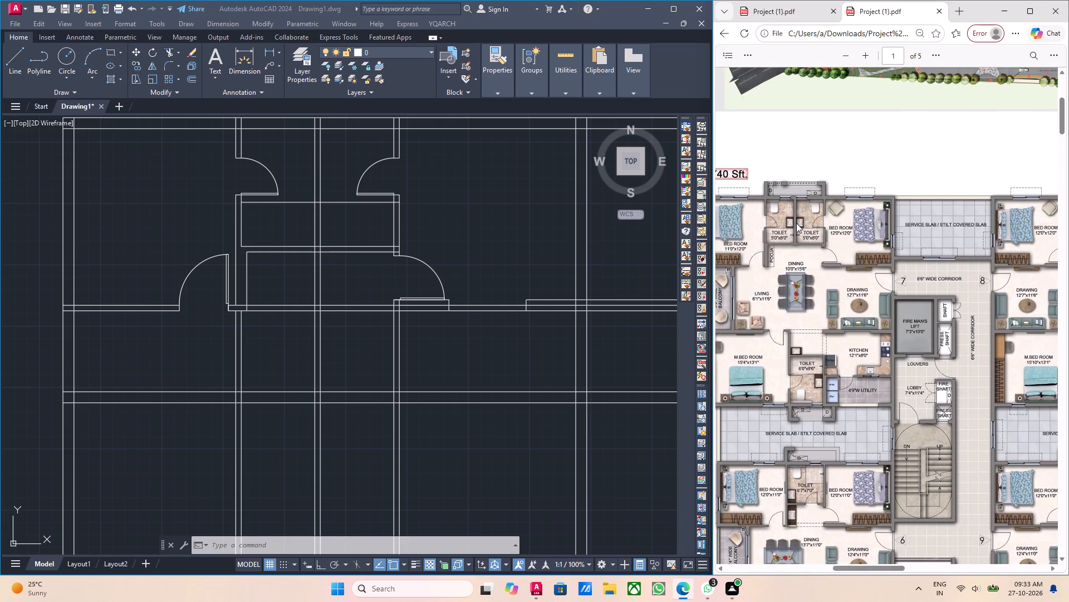
ctrl+scroll(796, 223, up, 5)
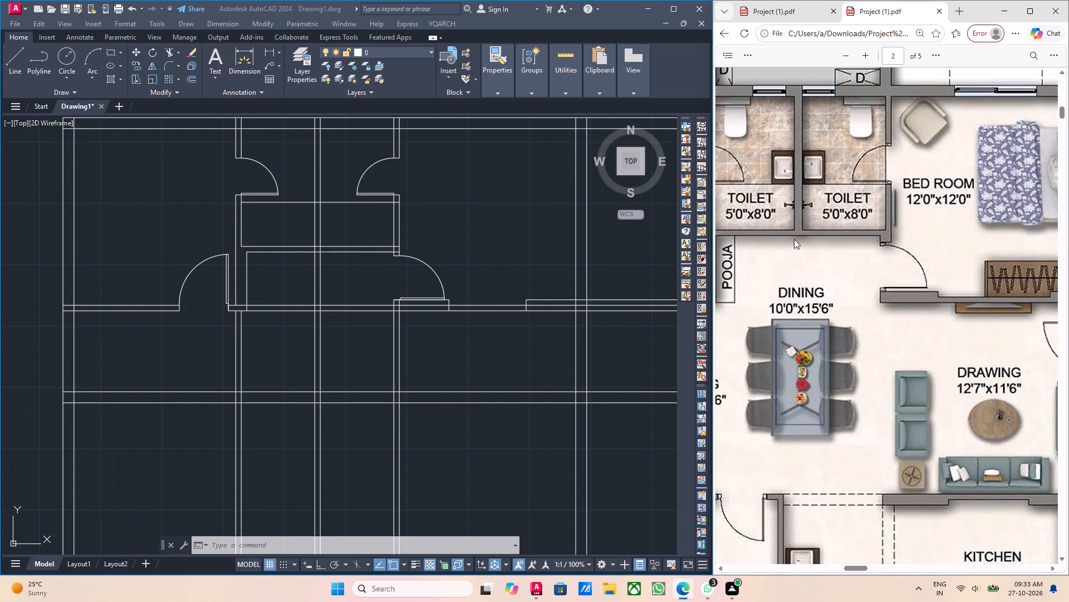
ctrl+middle_drag(793, 239, 767, 239)
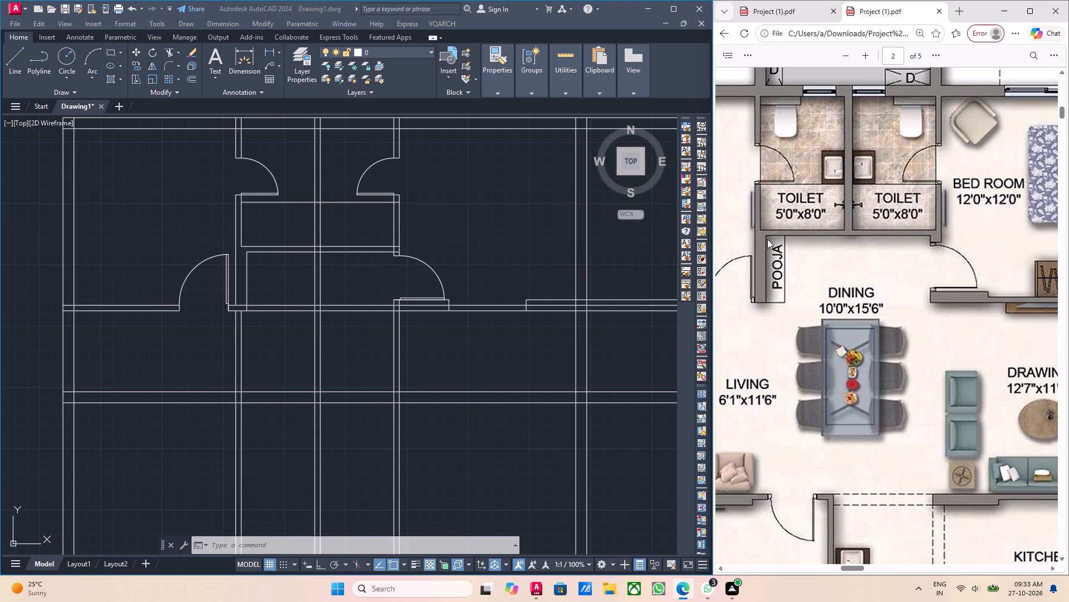
Offset the inner vertical line of the toilet wall on the bedroom side by 4.5" into the toilet.
scroll(398, 254, up, 1)
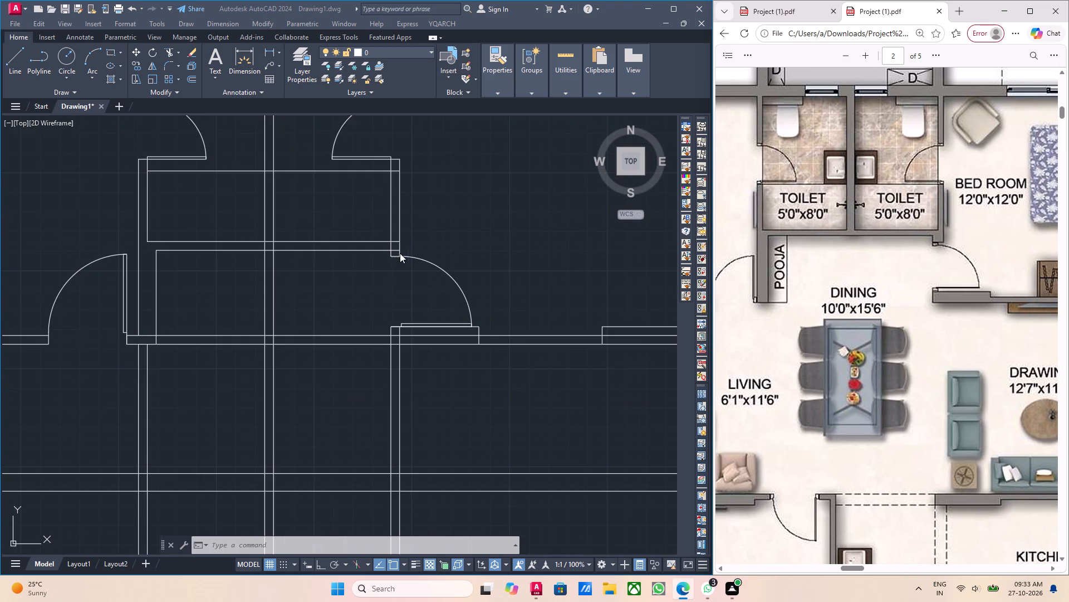
scroll(397, 249, up, 1)
middle_drag(404, 263, 423, 319)
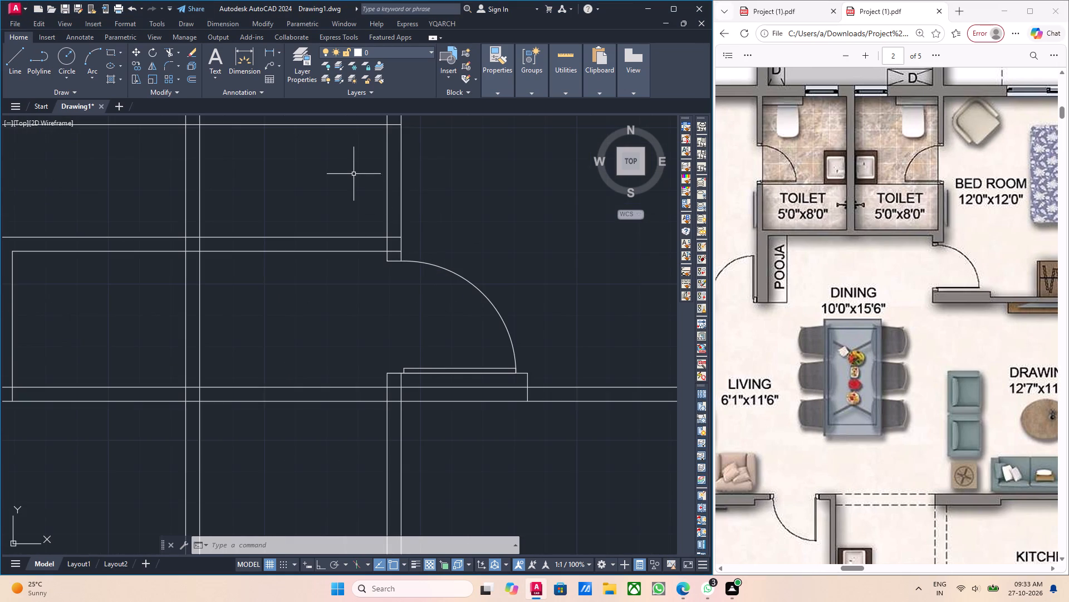
key(Escape)
click(394, 192)
click(383, 190)
scroll(383, 193, down, 2)
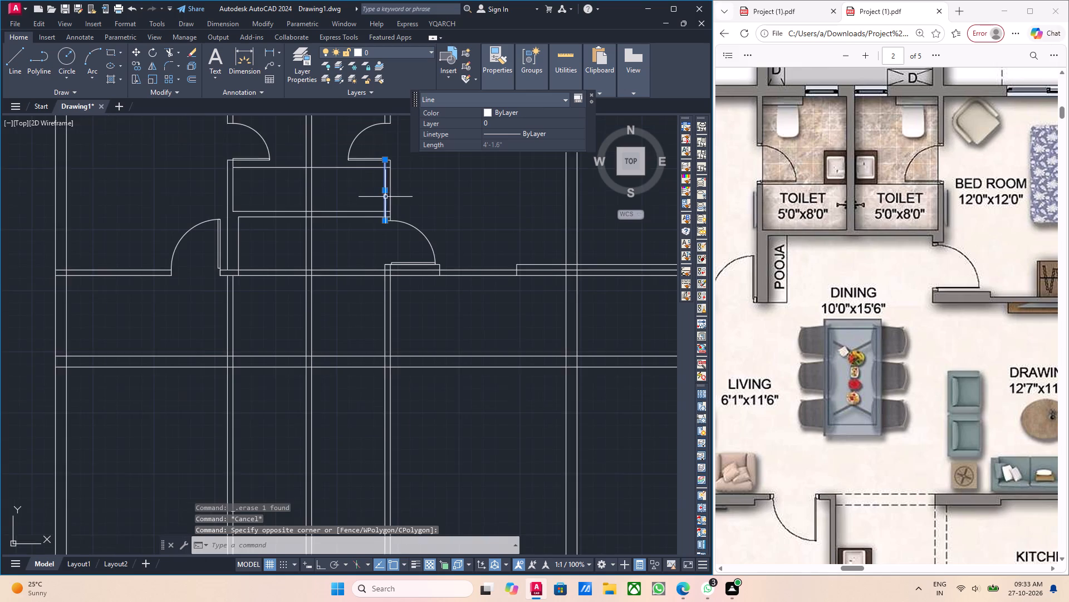
middle_drag(390, 200, 401, 240)
middle_drag(406, 231, 409, 248)
scroll(409, 248, up, 1)
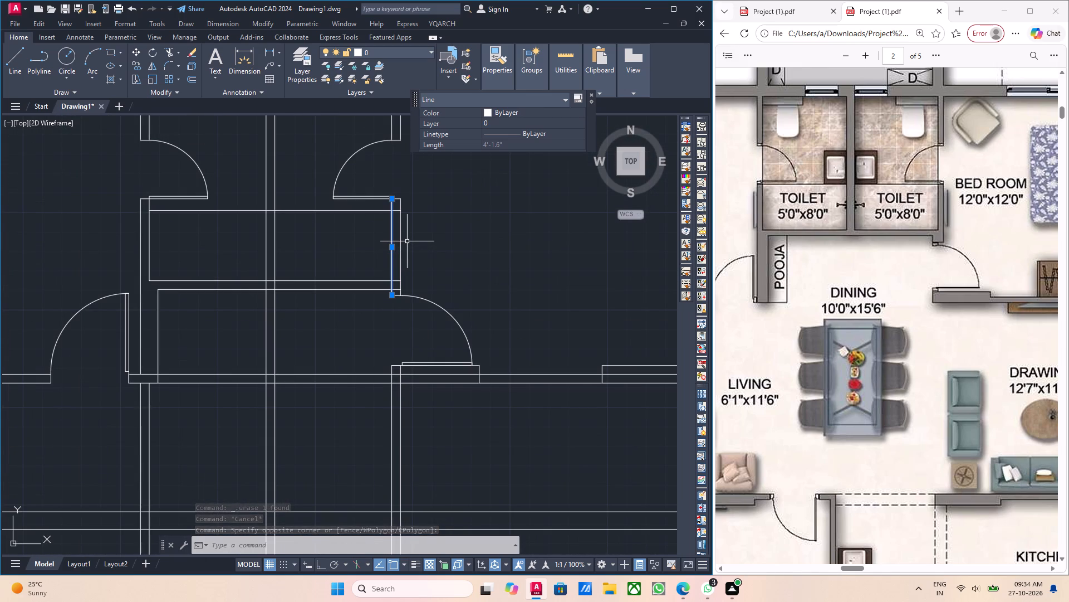
key(o)
key(Return)
scroll(389, 259, up, 1)
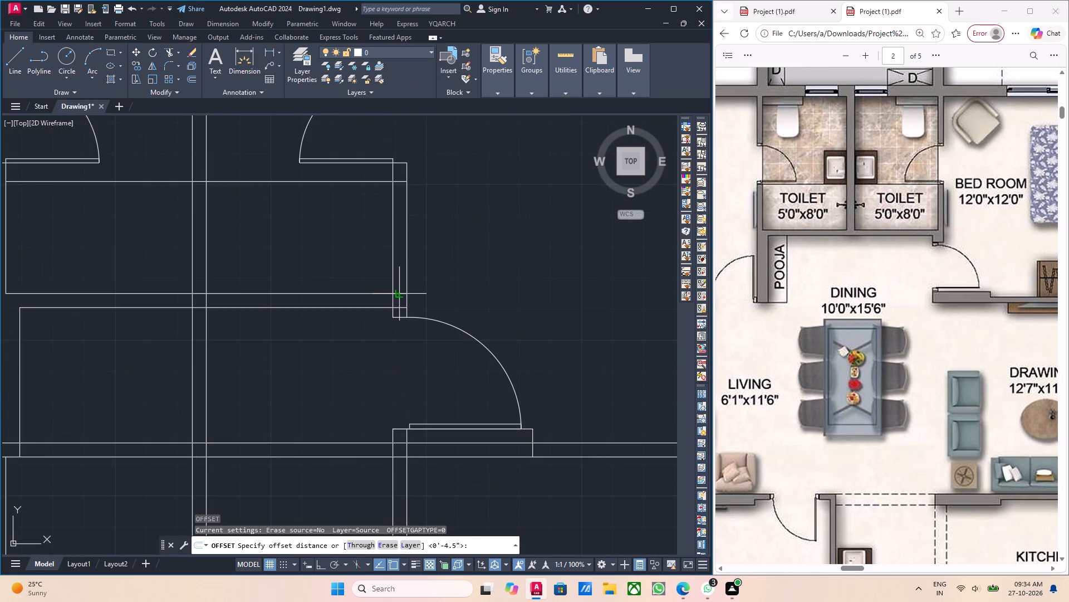
click(393, 293)
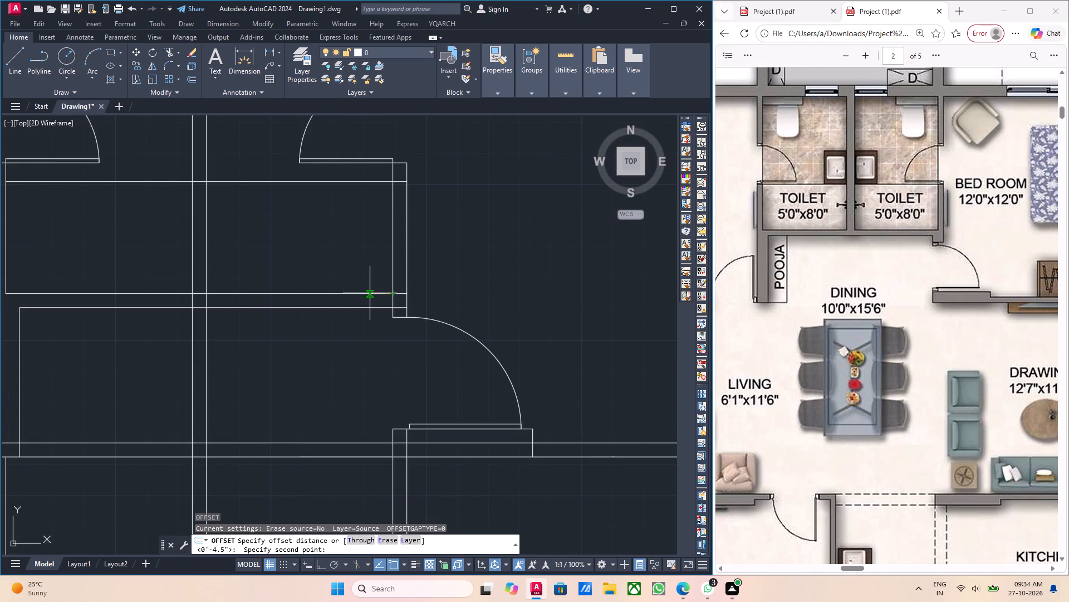
text(4.5)
key(Return)
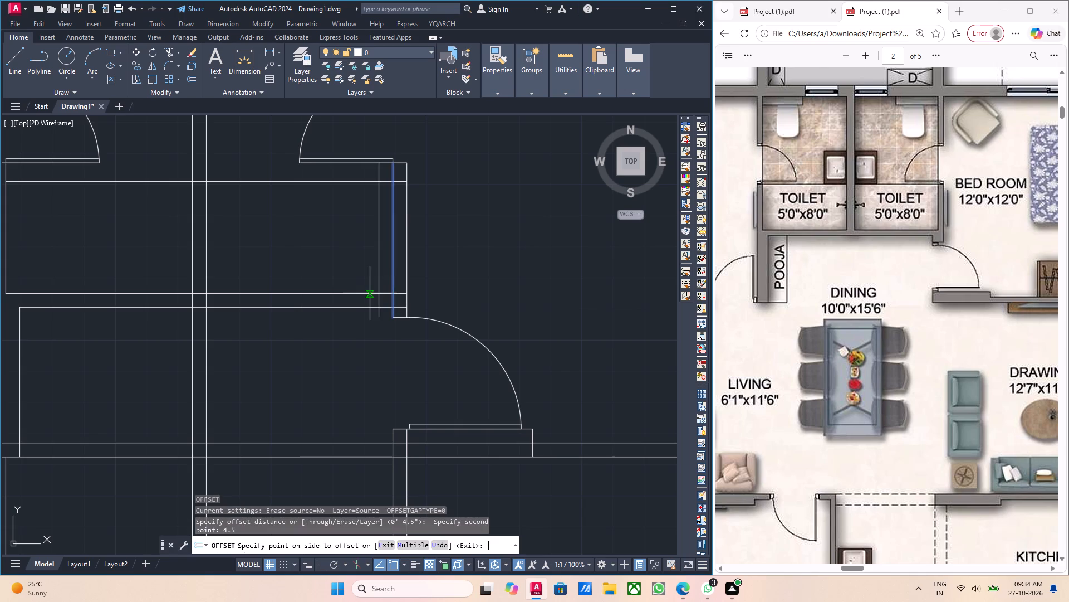
click(315, 269)
key(Escape)
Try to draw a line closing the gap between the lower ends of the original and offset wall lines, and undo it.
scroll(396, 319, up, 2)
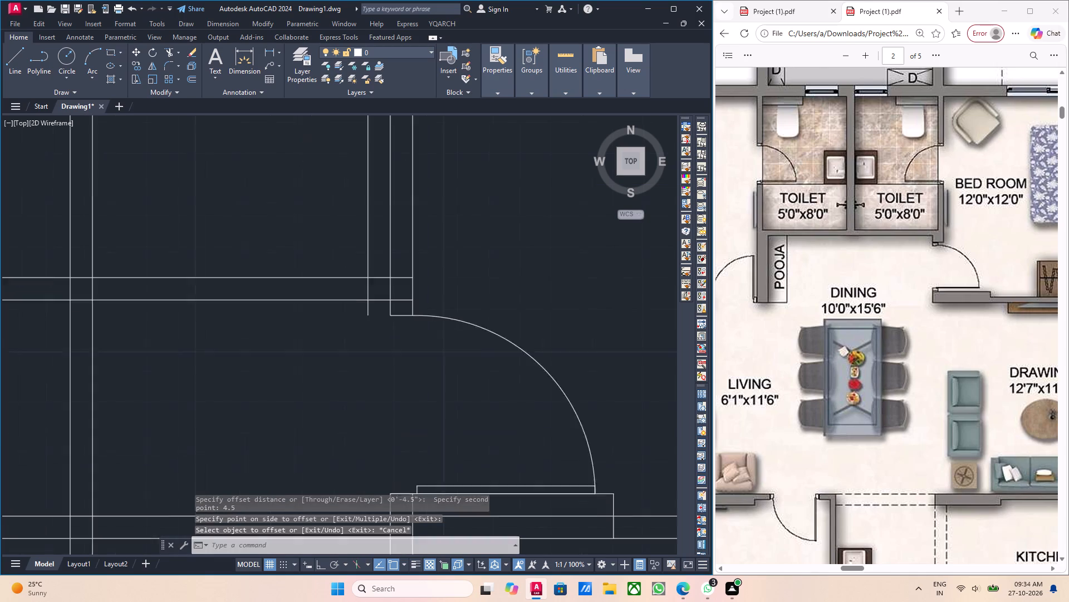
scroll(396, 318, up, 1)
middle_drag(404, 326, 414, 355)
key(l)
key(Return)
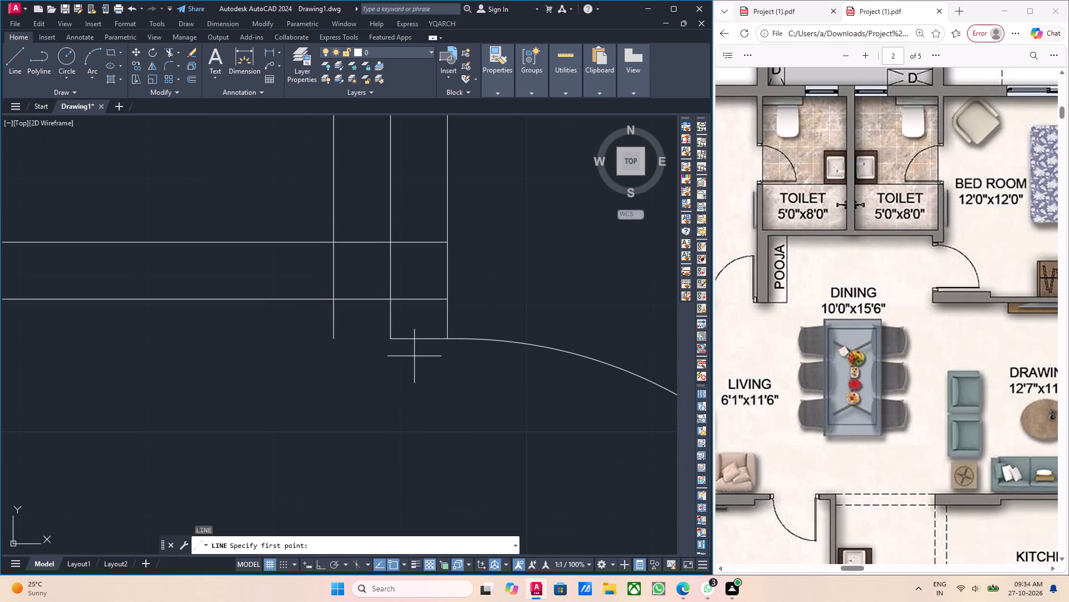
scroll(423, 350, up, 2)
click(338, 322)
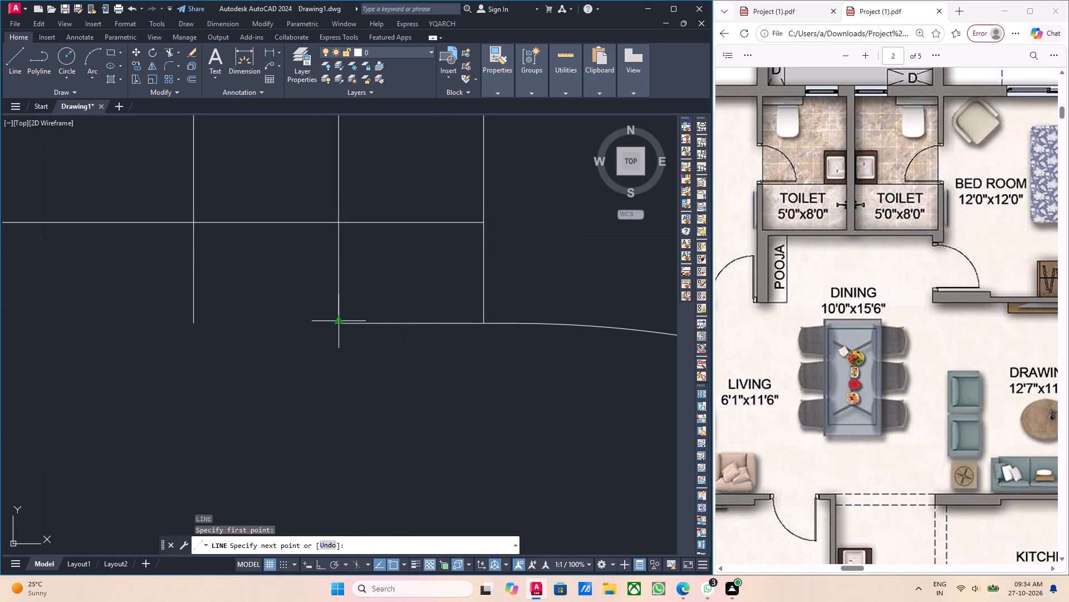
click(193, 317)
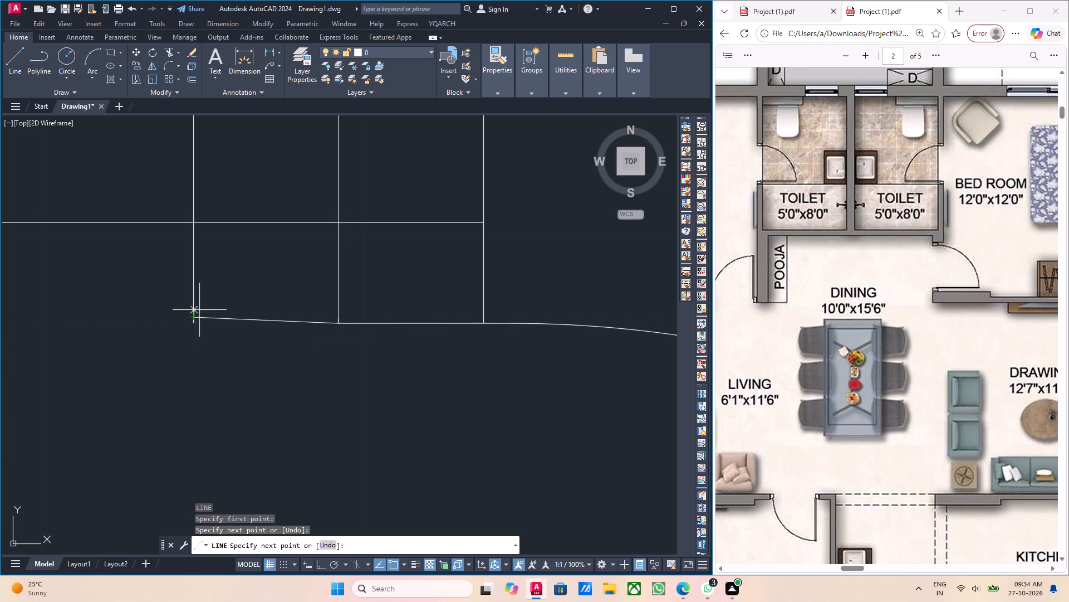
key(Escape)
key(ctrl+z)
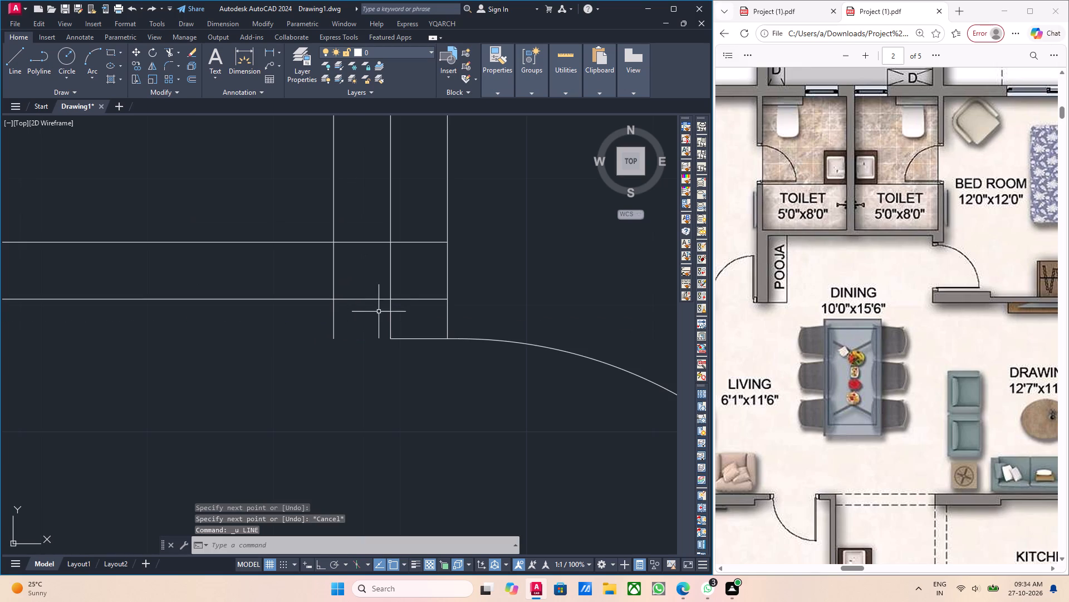
Draw a horizontal line joining the lower ends of the original and offset lines of the toilet's bedroom-side wall.
key(l)
key(Return)
scroll(394, 332, up, 2)
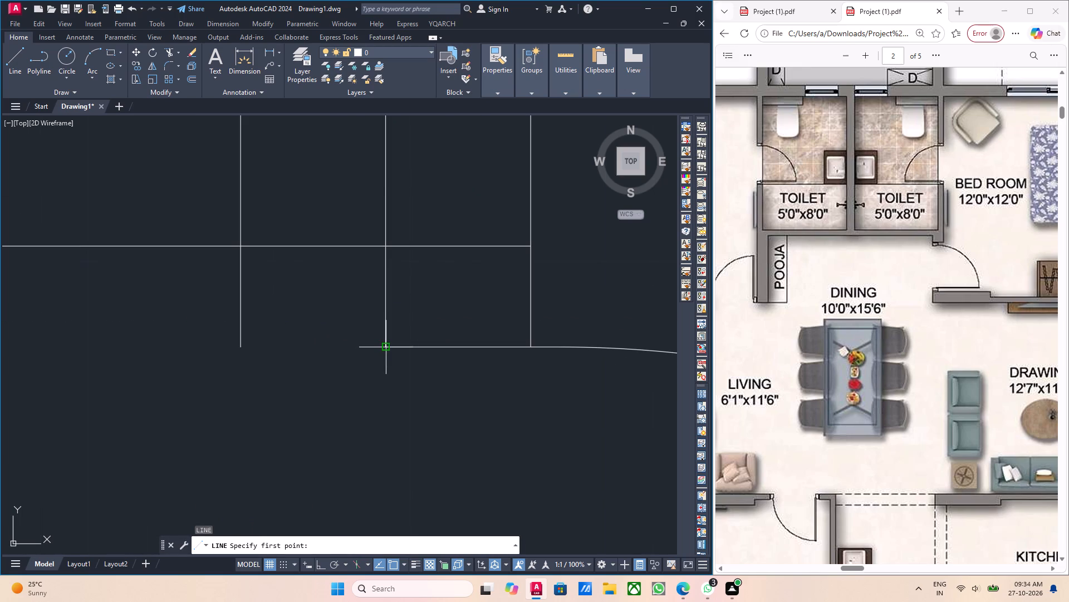
click(389, 344)
click(243, 347)
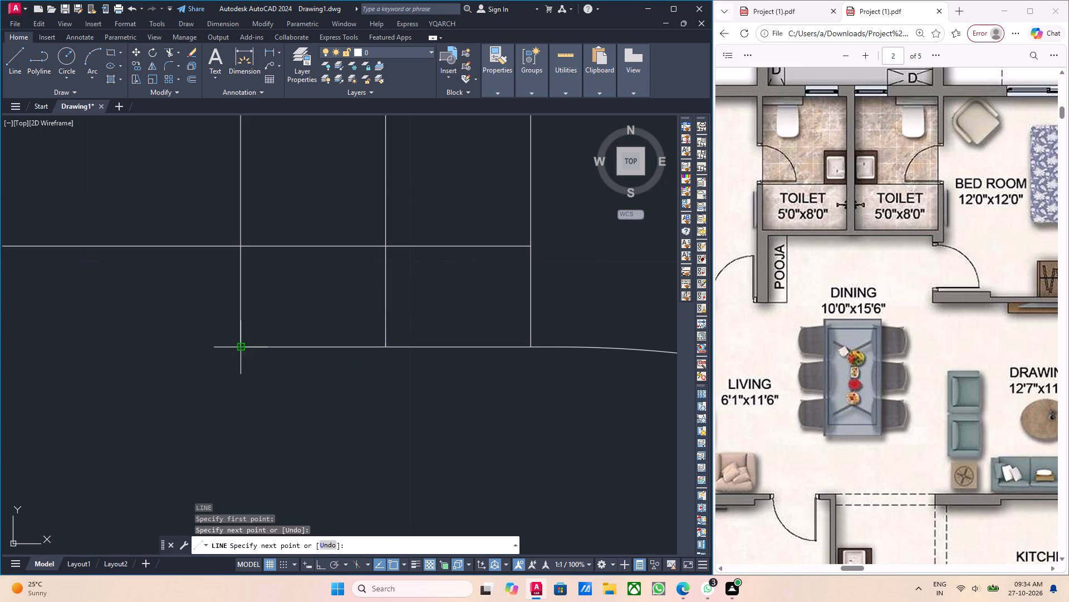
scroll(342, 334, down, 4)
key(Escape)
Trim the toilets' lower wall's bottom line between the offset line and the original vertical wall line.
middle_drag(350, 309, 354, 339)
scroll(350, 349, up, 2)
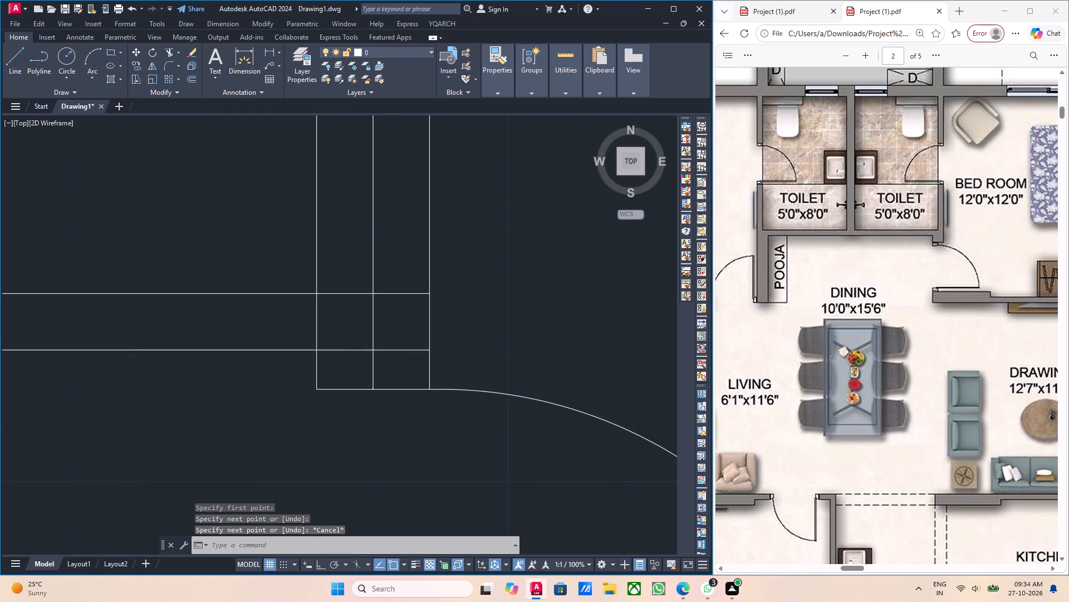
scroll(349, 363, up, 1)
middle_drag(349, 368, 351, 382)
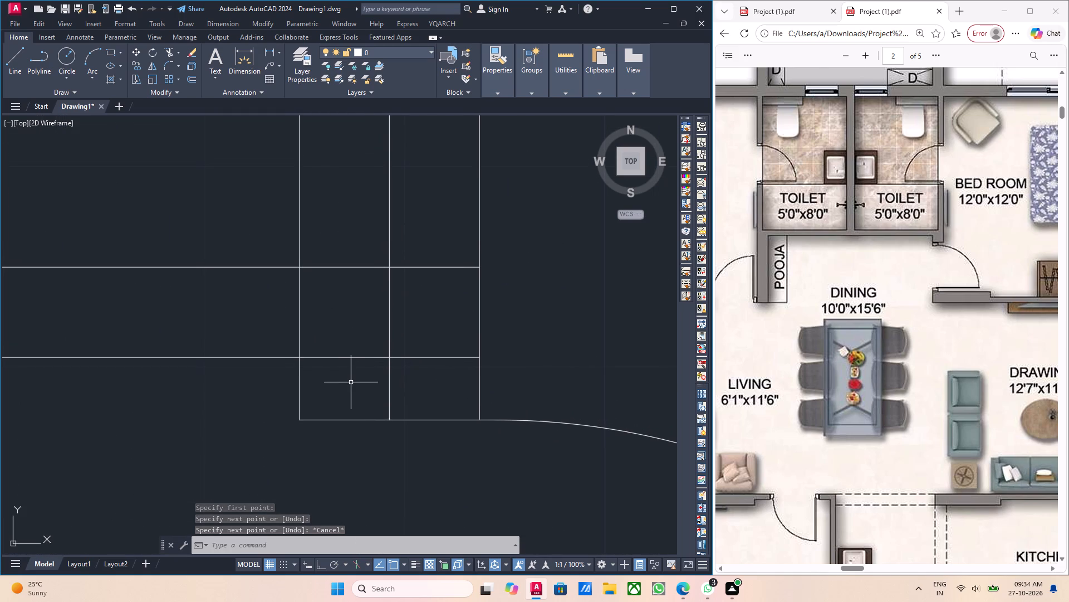
key(t)
key(r)
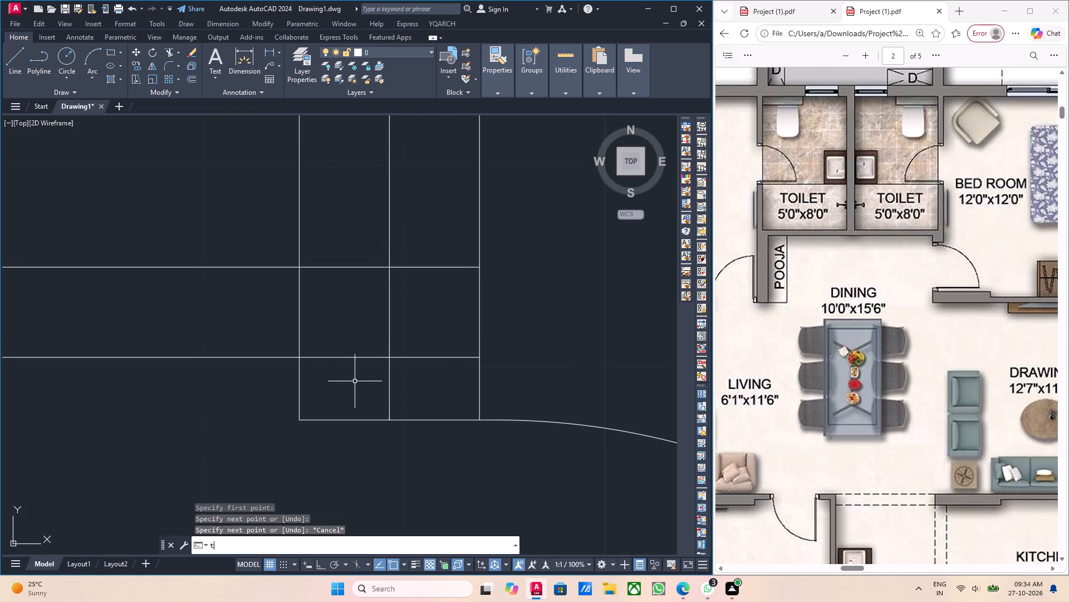
key(Return)
scroll(346, 383, up, 1)
click(349, 381)
click(340, 333)
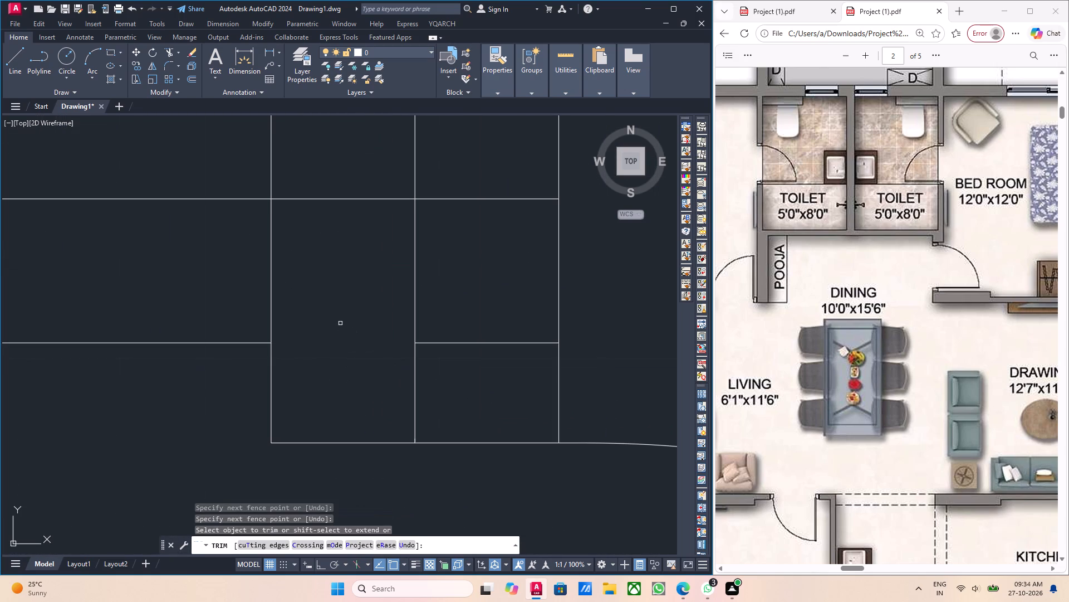
Trim the original vertical wall line below the toilets' lower wall, including the short stub left at the closing line.
scroll(341, 322, down, 2)
middle_click(351, 341)
middle_drag(334, 356, 328, 361)
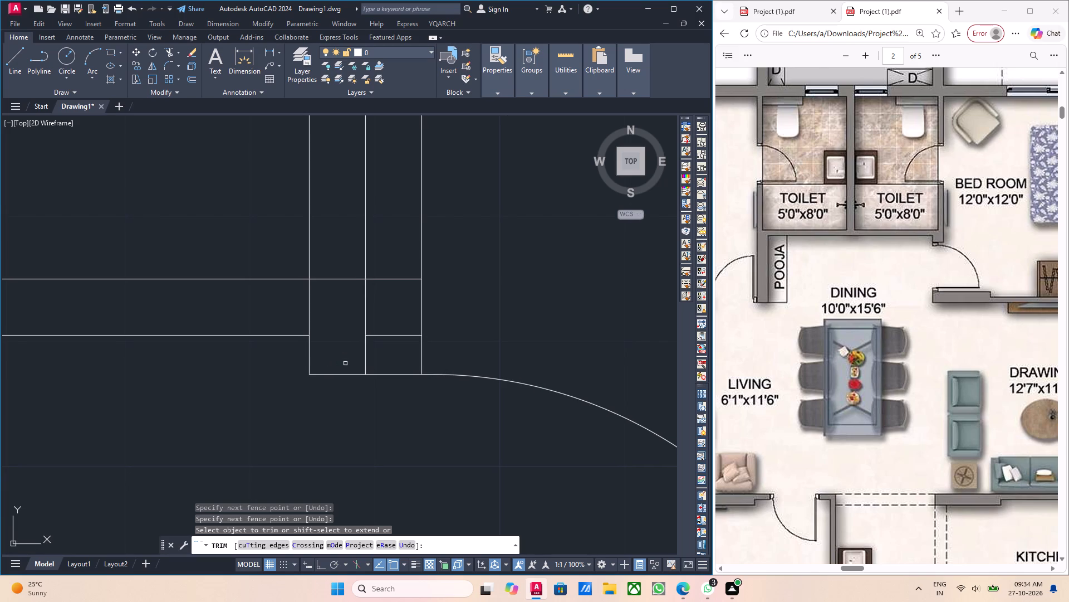
middle_click(349, 364)
click(374, 356)
click(346, 356)
scroll(364, 372, up, 7)
drag(366, 387, 356, 387)
click(347, 387)
Trim the remaining piece of the lower wall's bottom line between the original vertical line and the bedroom-side wall face.
scroll(402, 365, down, 3)
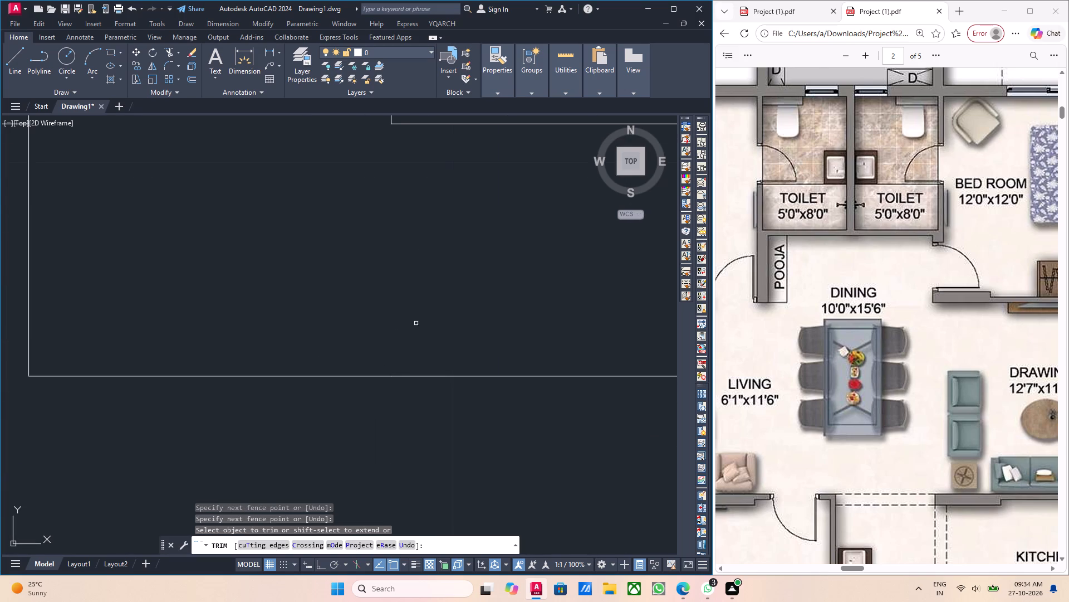
scroll(417, 315, down, 4)
middle_drag(416, 313, 413, 318)
click(431, 304)
click(422, 274)
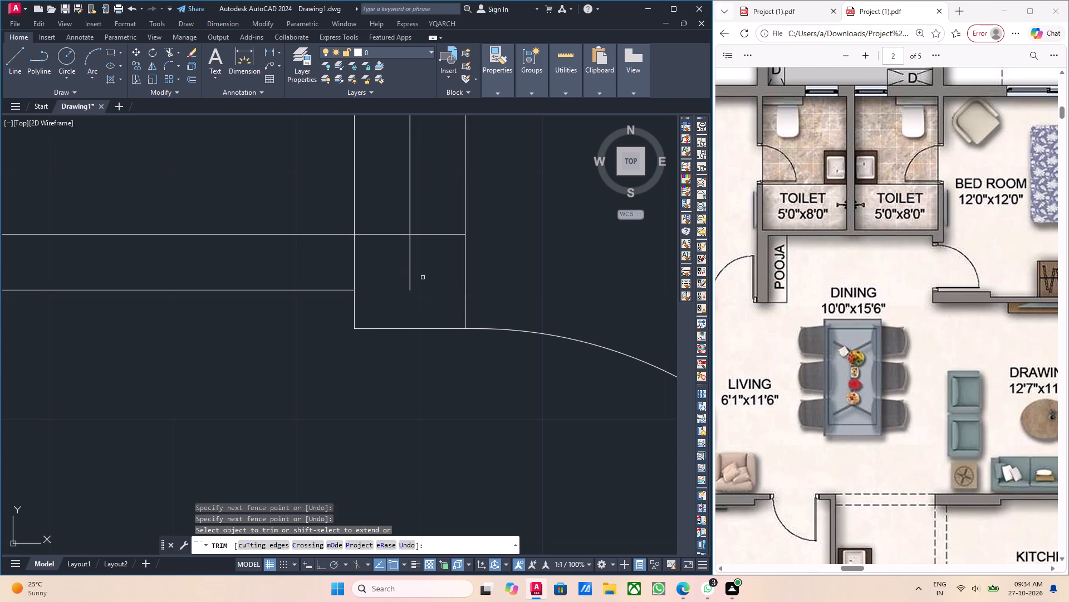
Trim the original and offset vertical lines of the toilet's bedroom-side wall where they run through the toilets' lower wall.
drag(431, 278, 426, 276)
click(386, 262)
drag(369, 266, 347, 263)
click(345, 261)
scroll(354, 262, down, 2)
scroll(367, 262, up, 1)
middle_drag(372, 269, 398, 289)
click(383, 285)
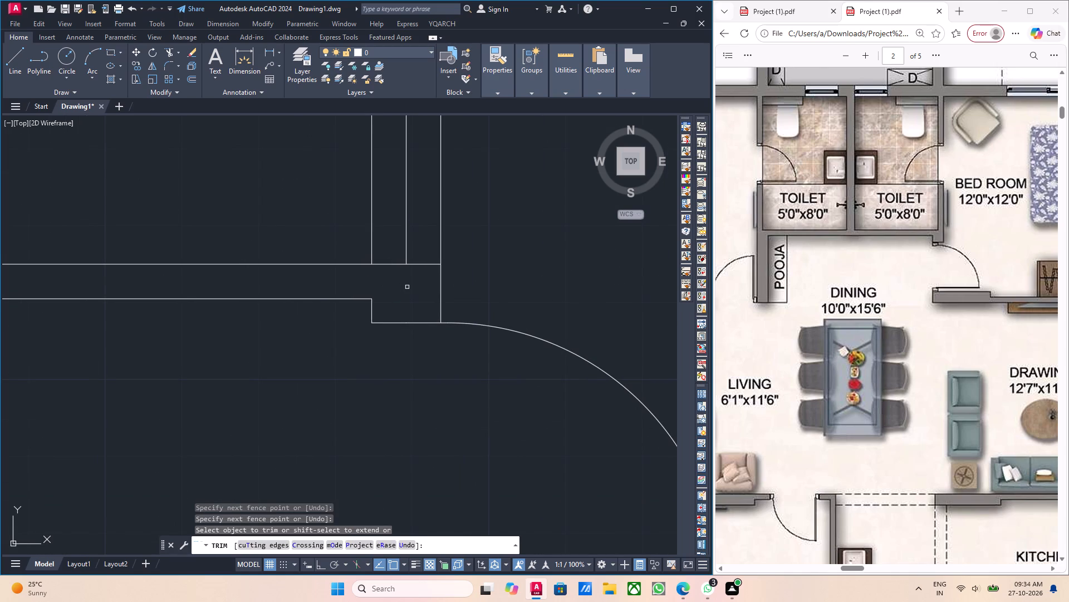
Trim the offset vertical line above the toilets' lower wall, inside the toilet, and finish the trimming.
middle_drag(409, 288, 413, 297)
middle_drag(414, 303, 414, 316)
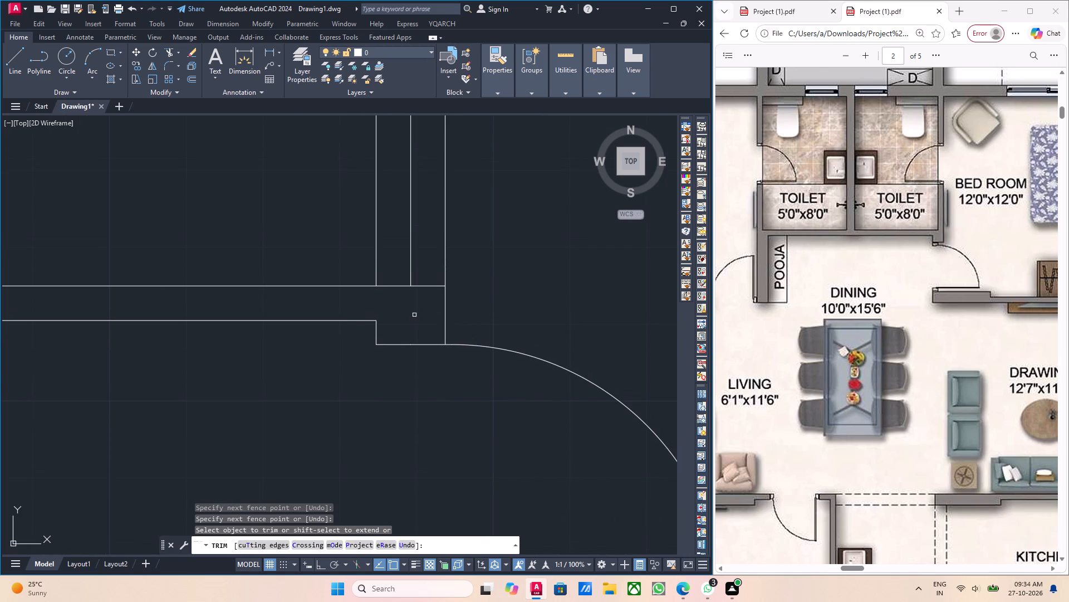
drag(391, 249, 376, 249)
click(345, 244)
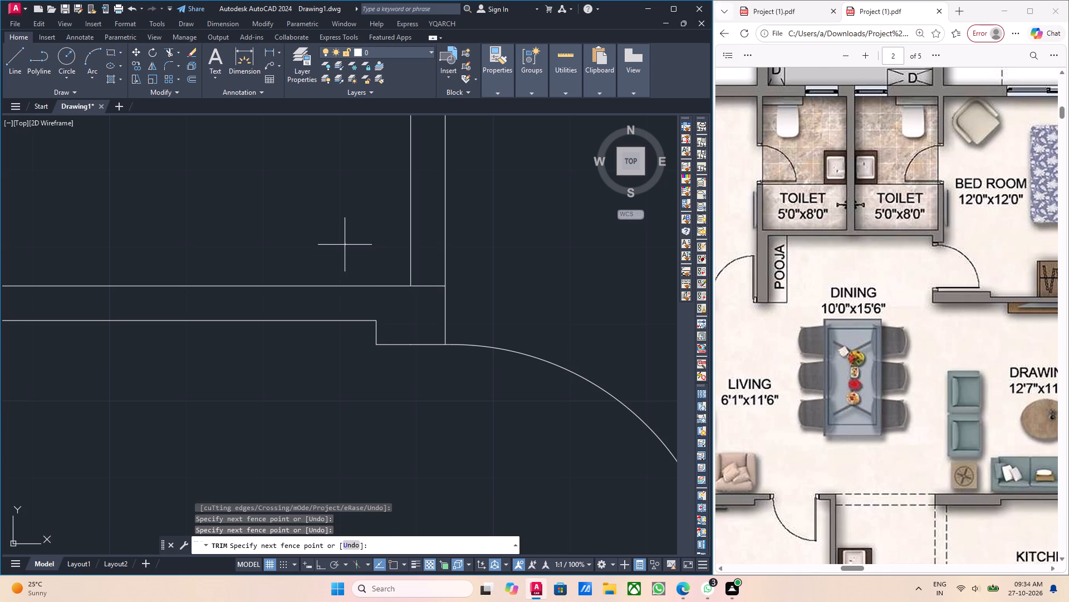
scroll(345, 245, down, 2)
middle_drag(347, 249, 362, 293)
scroll(362, 285, down, 1)
middle_click(366, 266)
key(Escape)
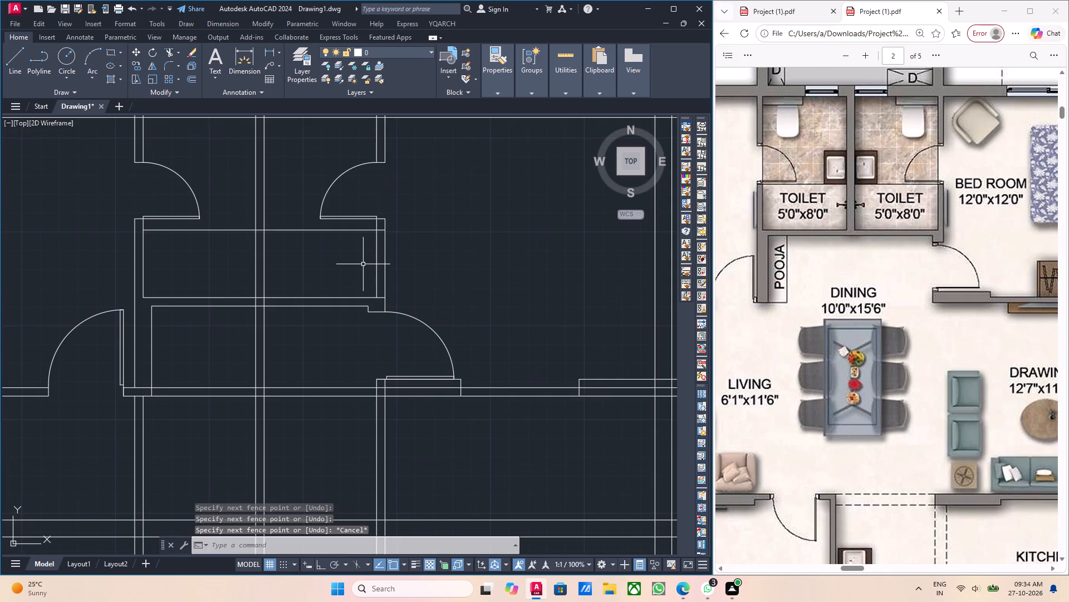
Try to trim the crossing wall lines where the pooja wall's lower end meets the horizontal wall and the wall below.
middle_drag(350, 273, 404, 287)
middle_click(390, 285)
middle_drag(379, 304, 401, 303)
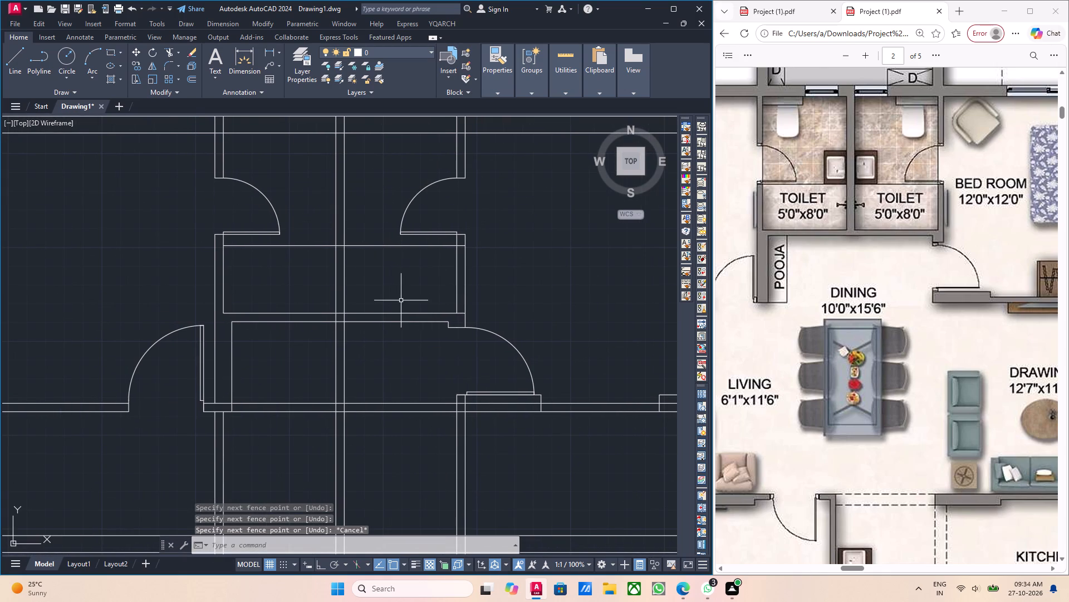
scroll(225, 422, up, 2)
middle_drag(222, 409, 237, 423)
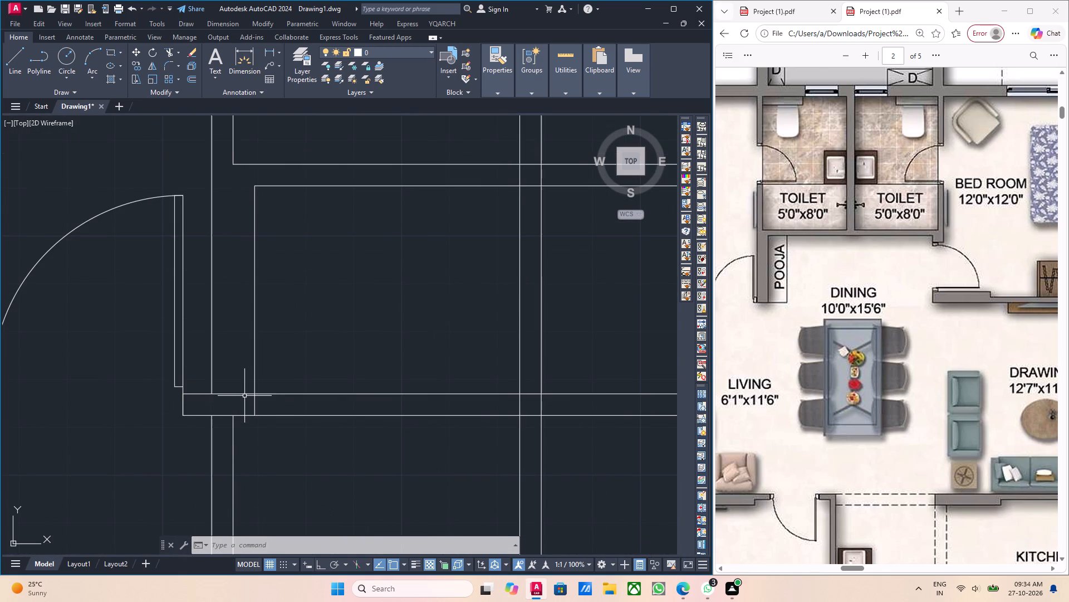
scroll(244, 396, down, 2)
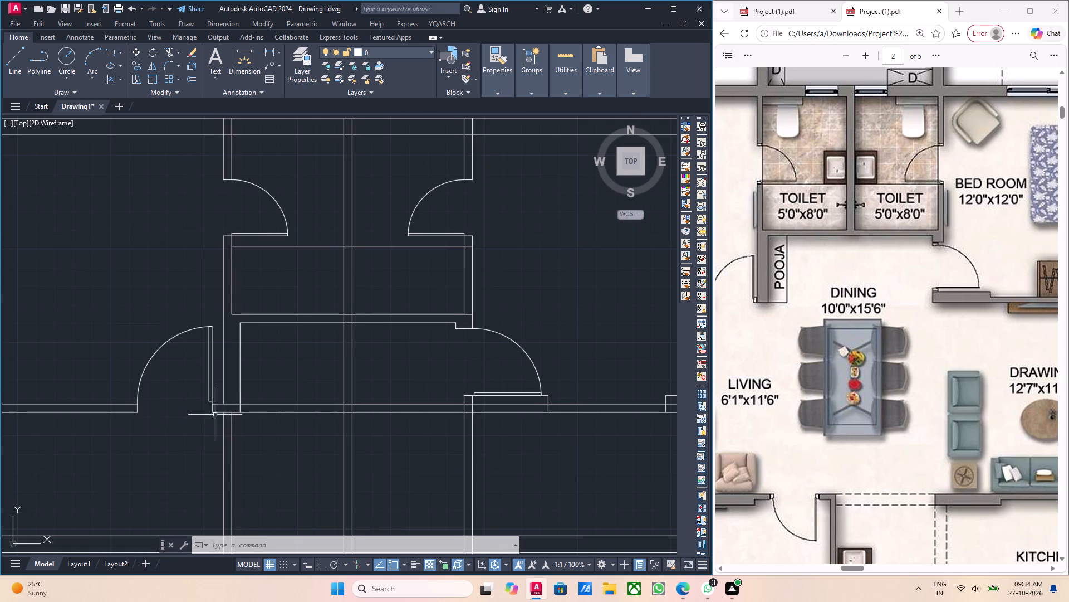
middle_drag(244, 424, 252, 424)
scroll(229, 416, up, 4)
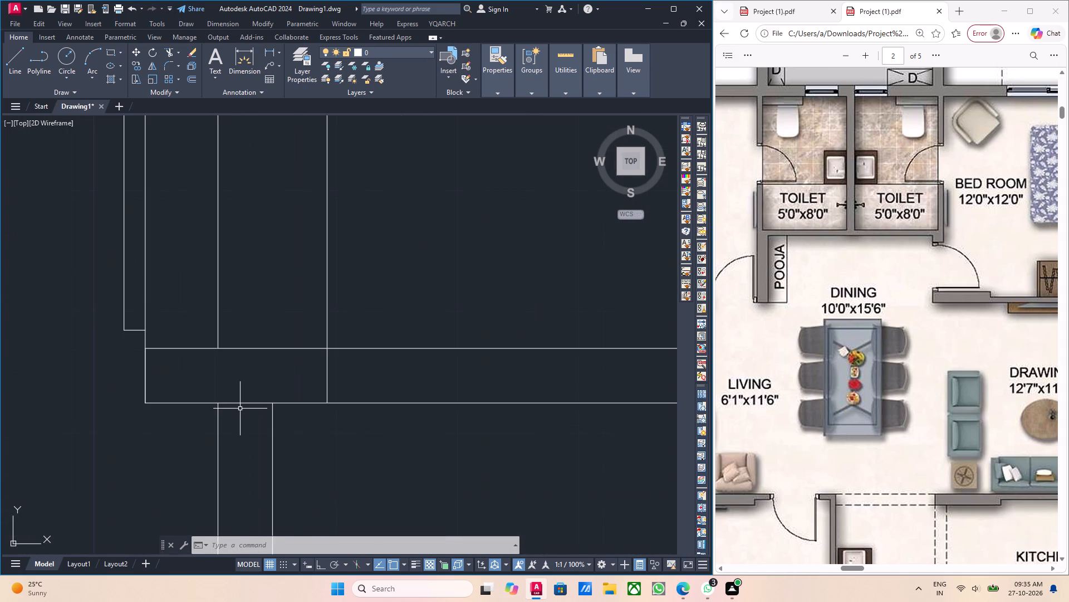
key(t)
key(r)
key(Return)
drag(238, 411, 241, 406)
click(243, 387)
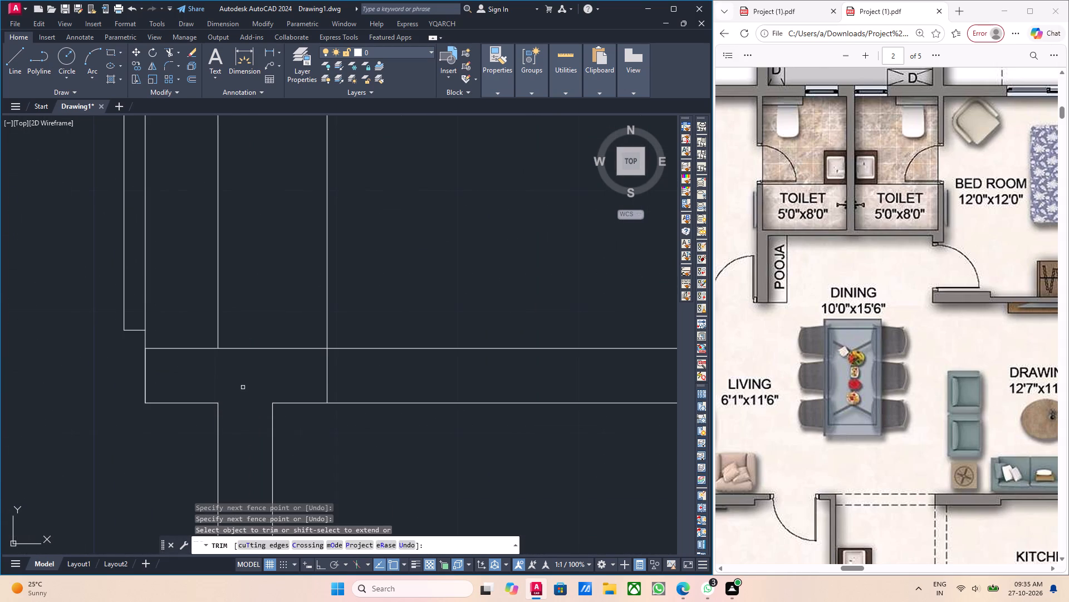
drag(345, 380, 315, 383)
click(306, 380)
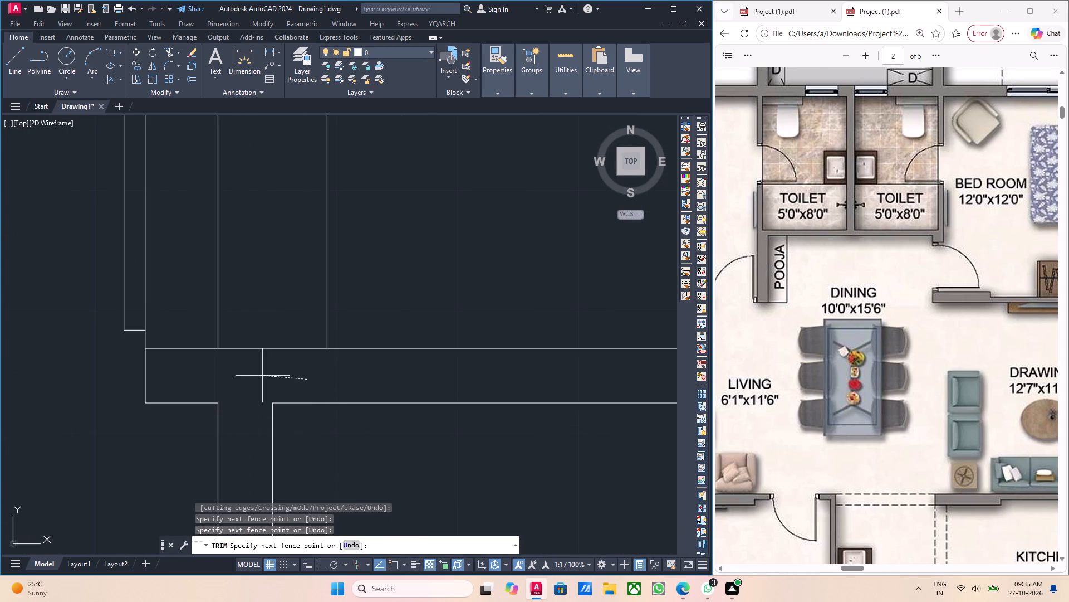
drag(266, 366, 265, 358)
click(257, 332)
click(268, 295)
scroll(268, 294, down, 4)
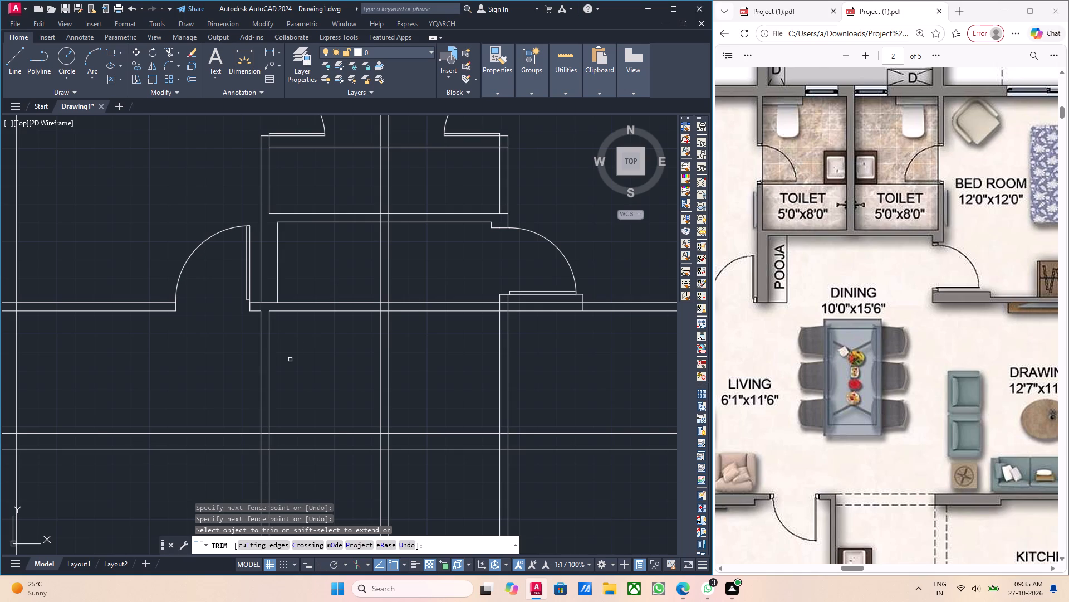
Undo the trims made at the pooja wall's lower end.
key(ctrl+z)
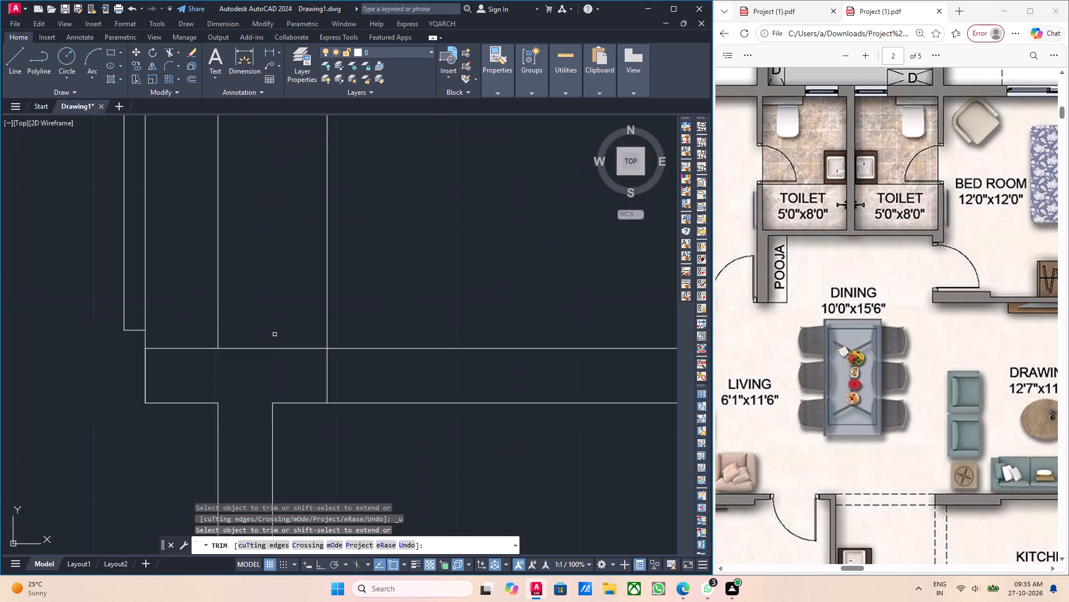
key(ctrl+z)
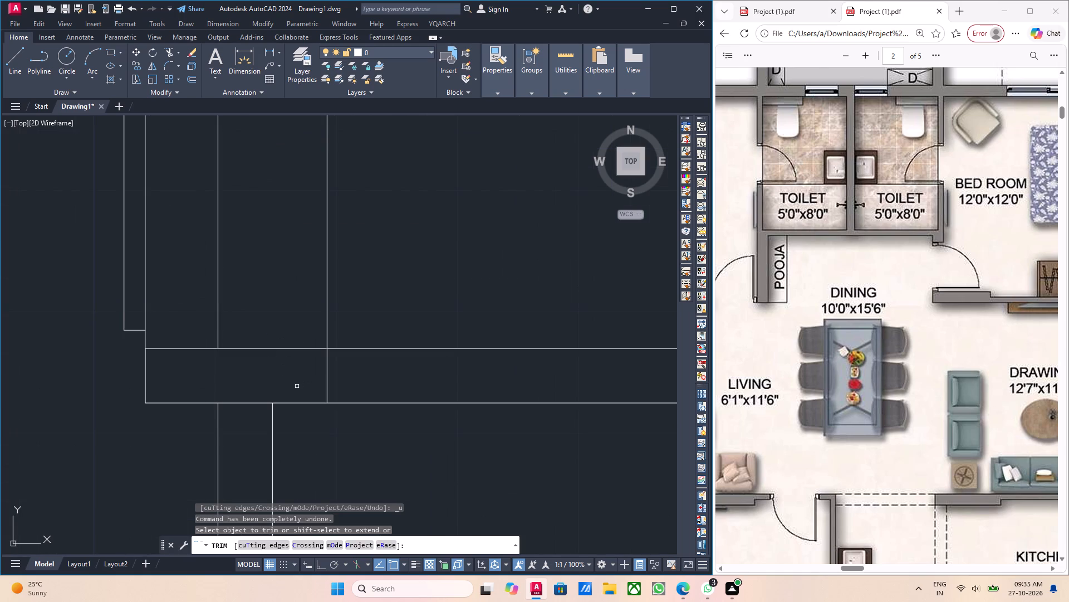
Trim both lines of the horizontal wall across the dining area, from the pooja wall to the bedroom-door wall, including the piece at the centre wall.
scroll(300, 384, down, 5)
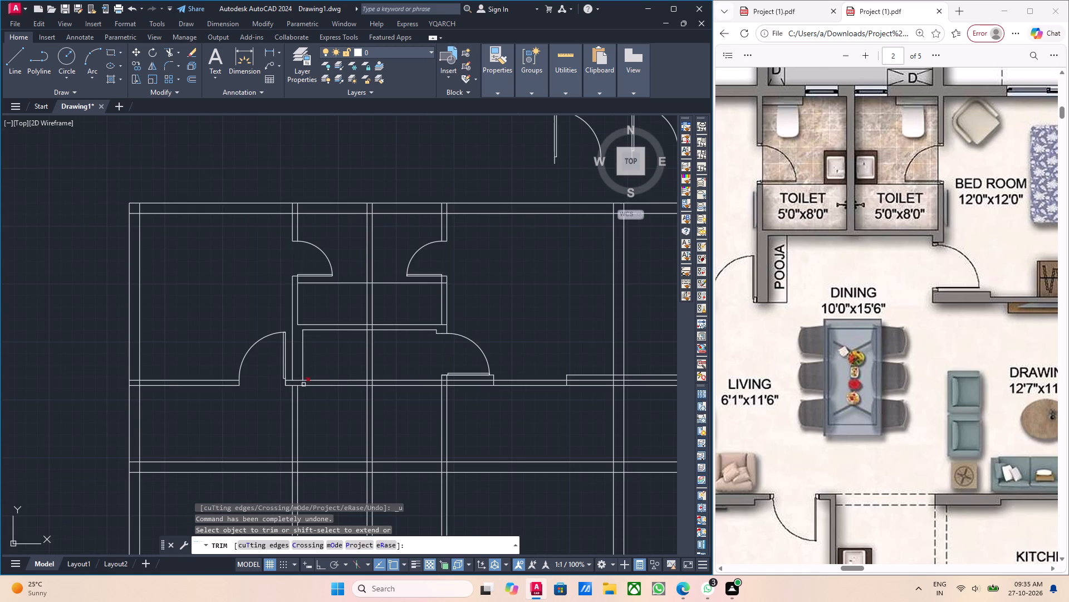
drag(341, 403, 340, 395)
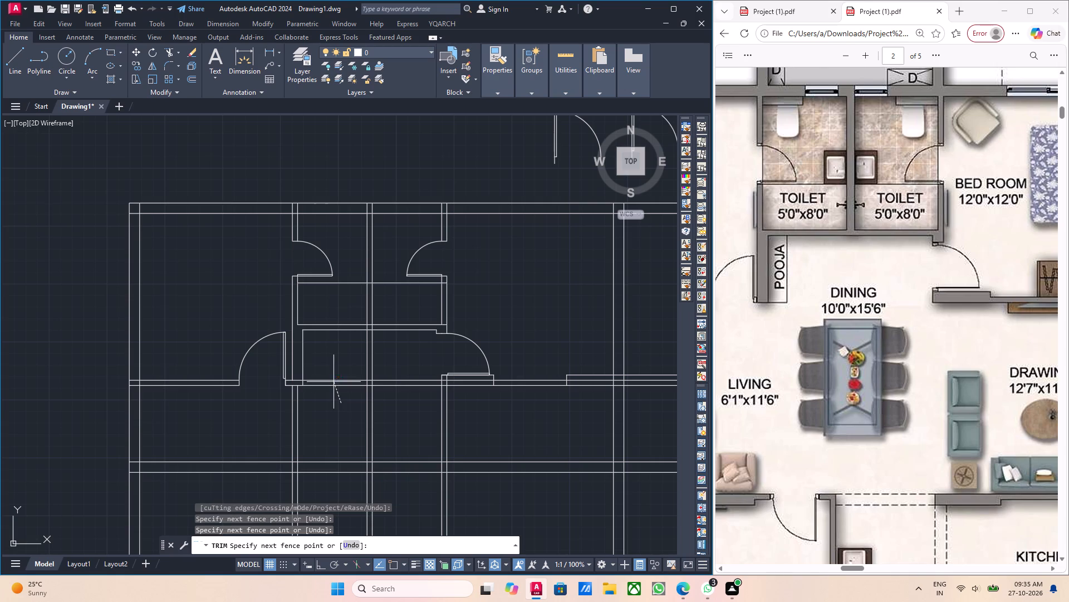
click(331, 374)
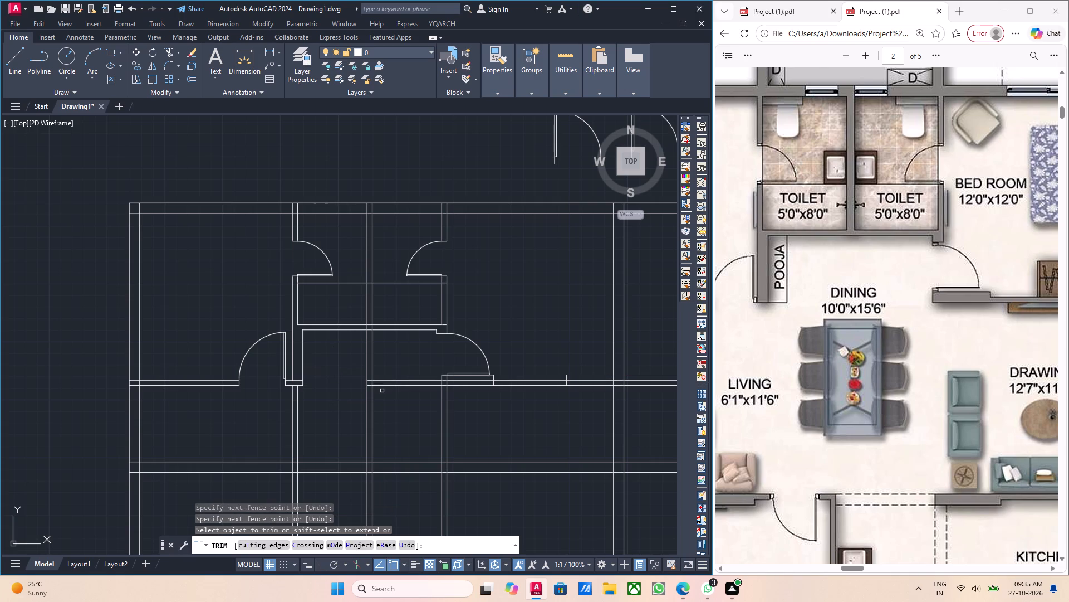
click(383, 393)
click(376, 377)
scroll(355, 388, up, 3)
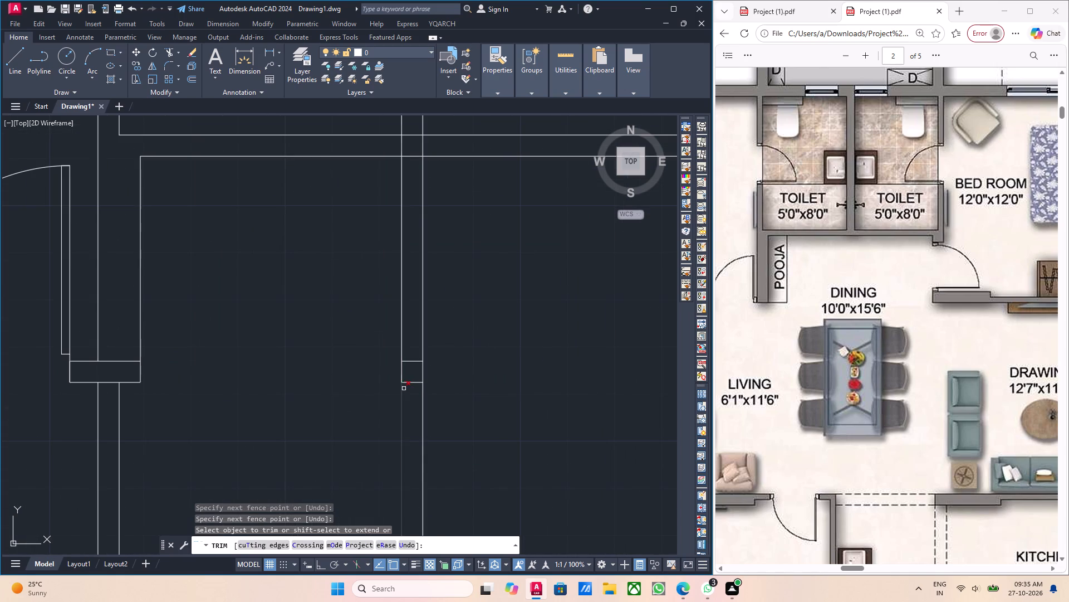
click(414, 389)
click(411, 360)
Trim both lines of the toilets' dividing wall where they extend below the toilets' lower wall into the dining area.
drag(459, 362, 433, 361)
click(365, 356)
drag(405, 352, 454, 356)
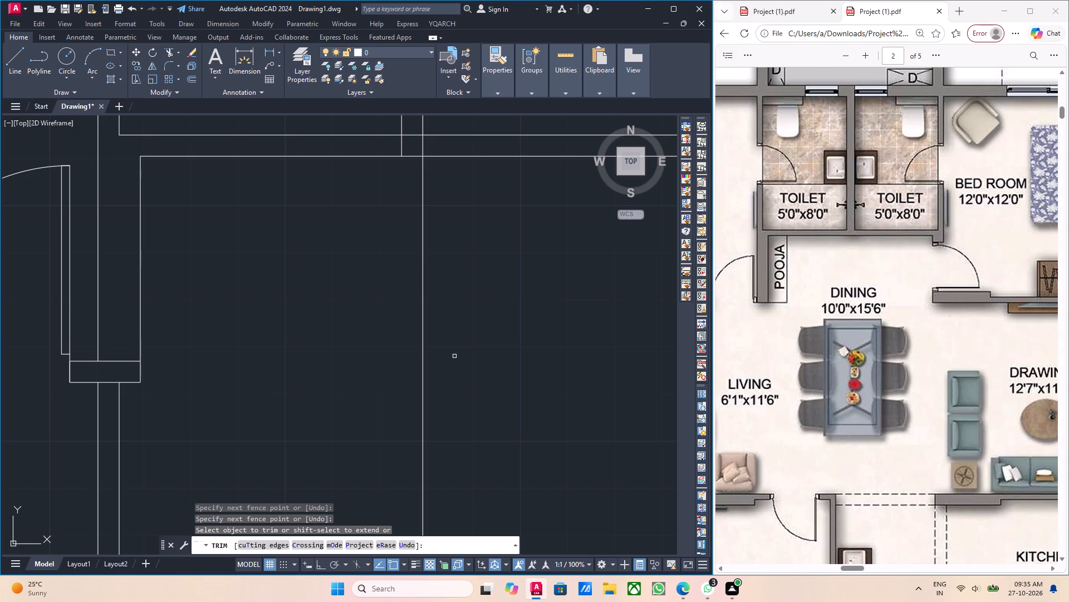
drag(454, 356, 370, 364)
scroll(379, 341, down, 3)
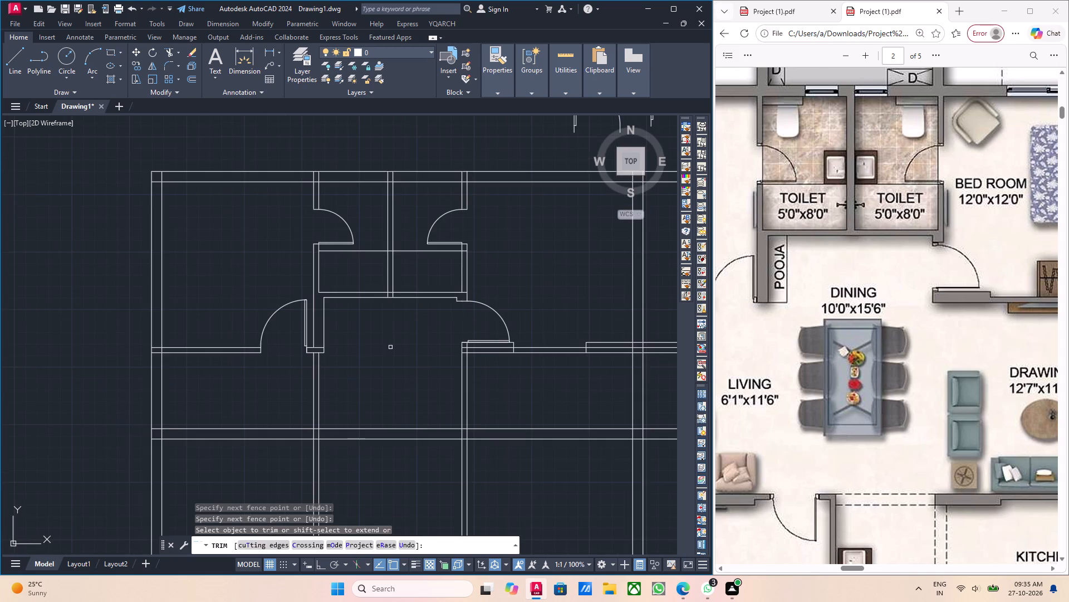
middle_drag(379, 351, 397, 356)
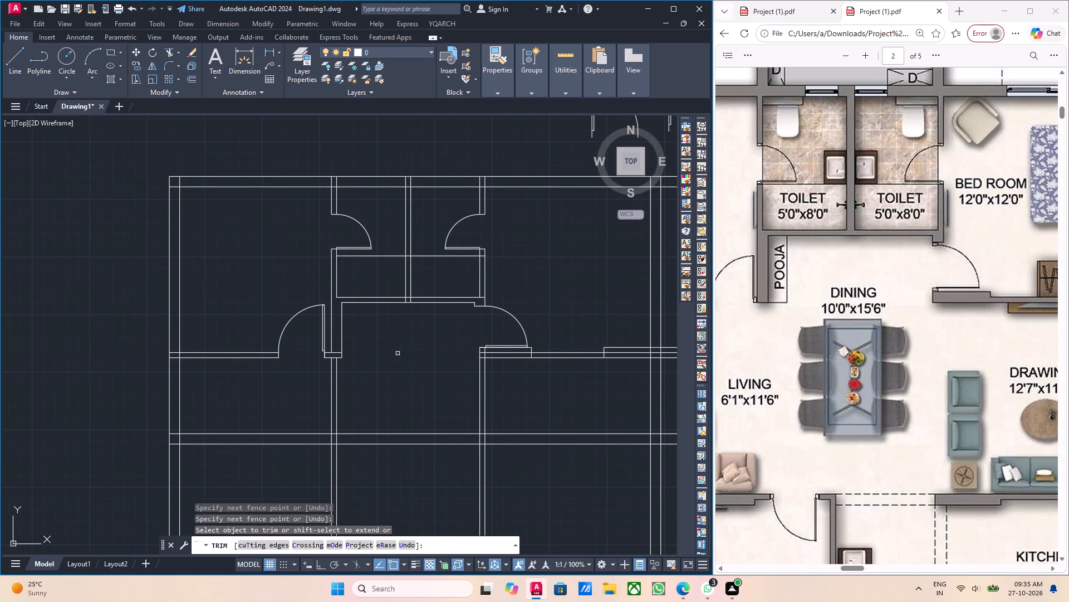
scroll(400, 351, down, 2)
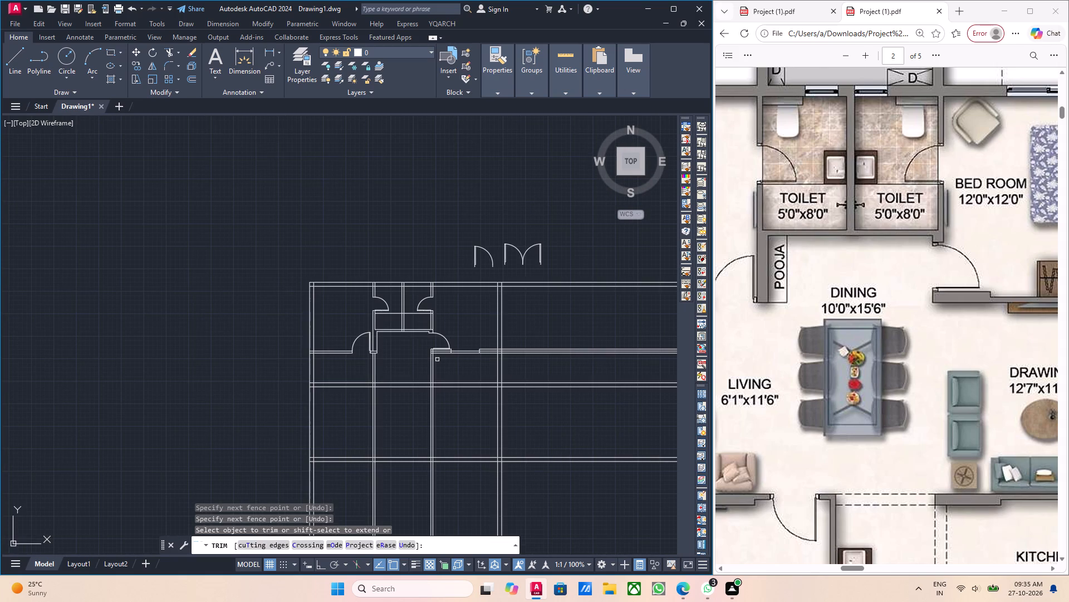
key(Escape)
Check the living and dining area in the PDF plan and trim the two vertical wall lines below the pooja wall's lower end.
scroll(389, 342, up, 2)
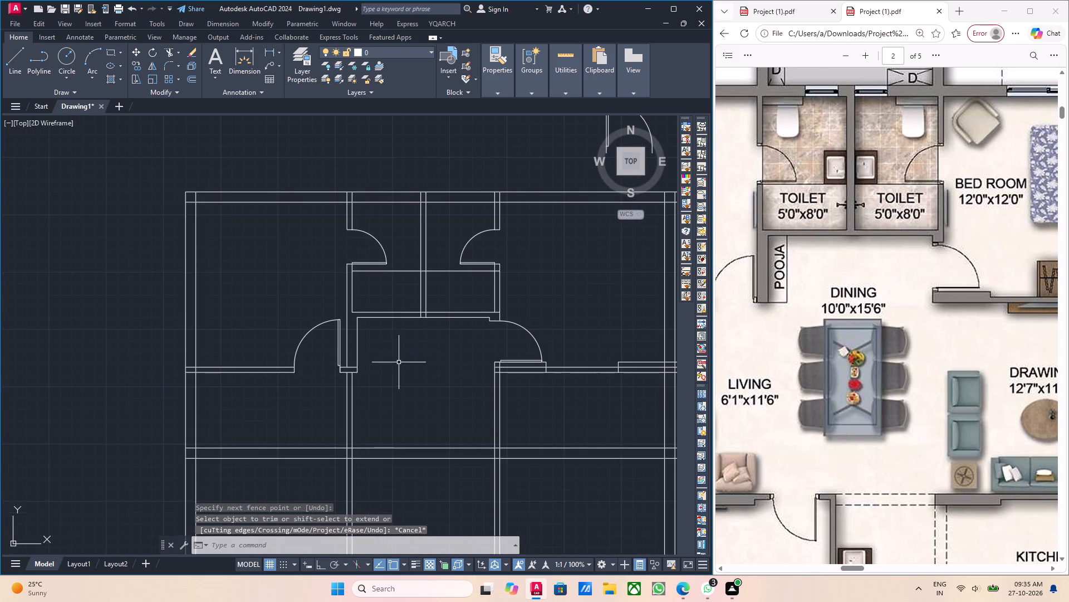
middle_drag(411, 407, 393, 386)
middle_drag(409, 393, 404, 410)
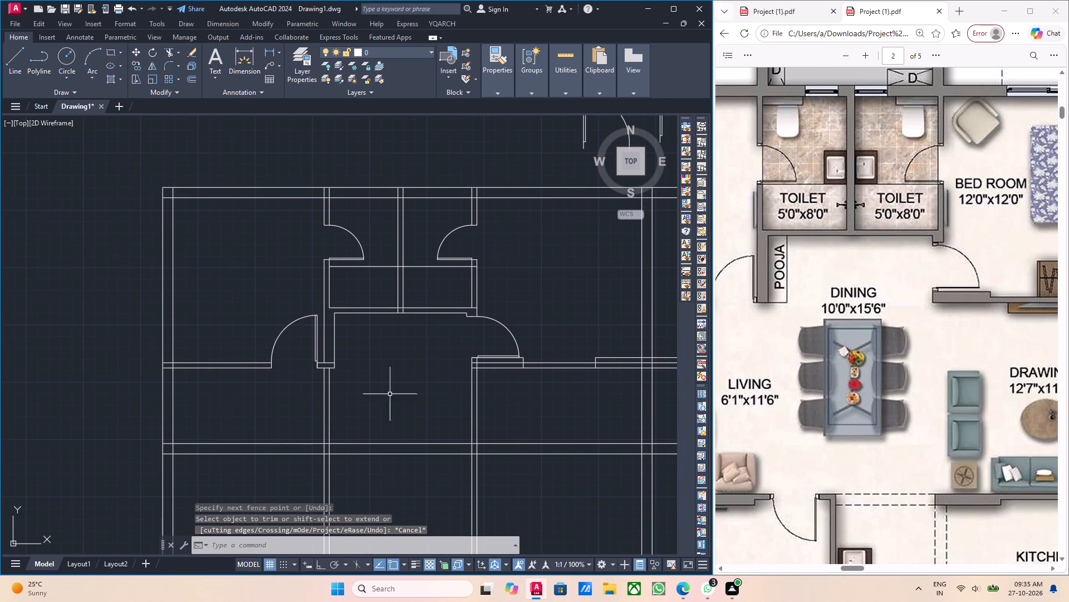
middle_drag(393, 389, 398, 401)
middle_drag(359, 412, 401, 420)
middle_drag(822, 379, 784, 377)
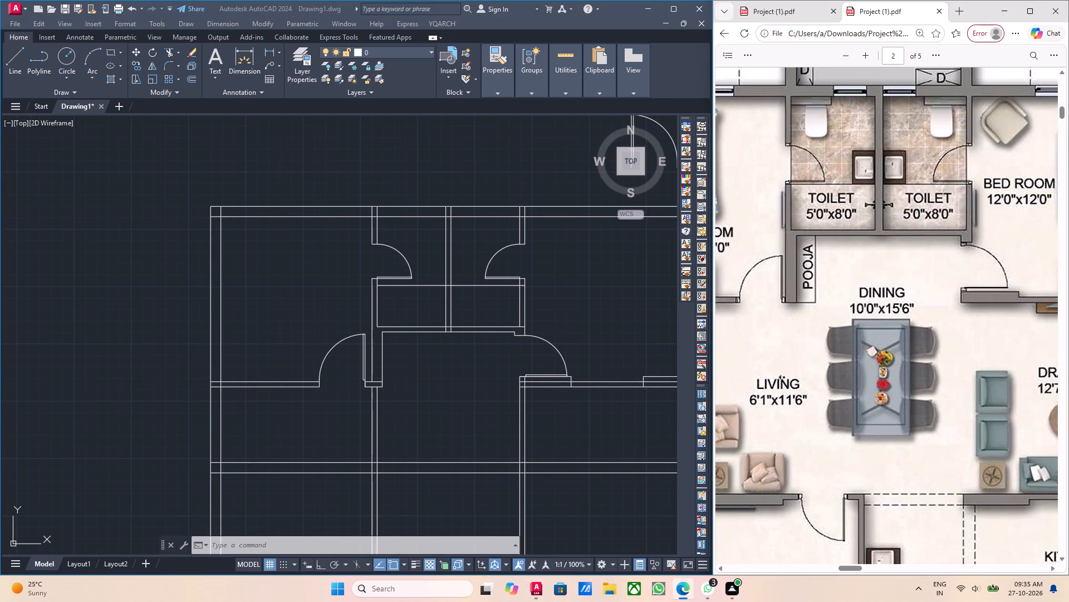
middle_drag(784, 377, 783, 377)
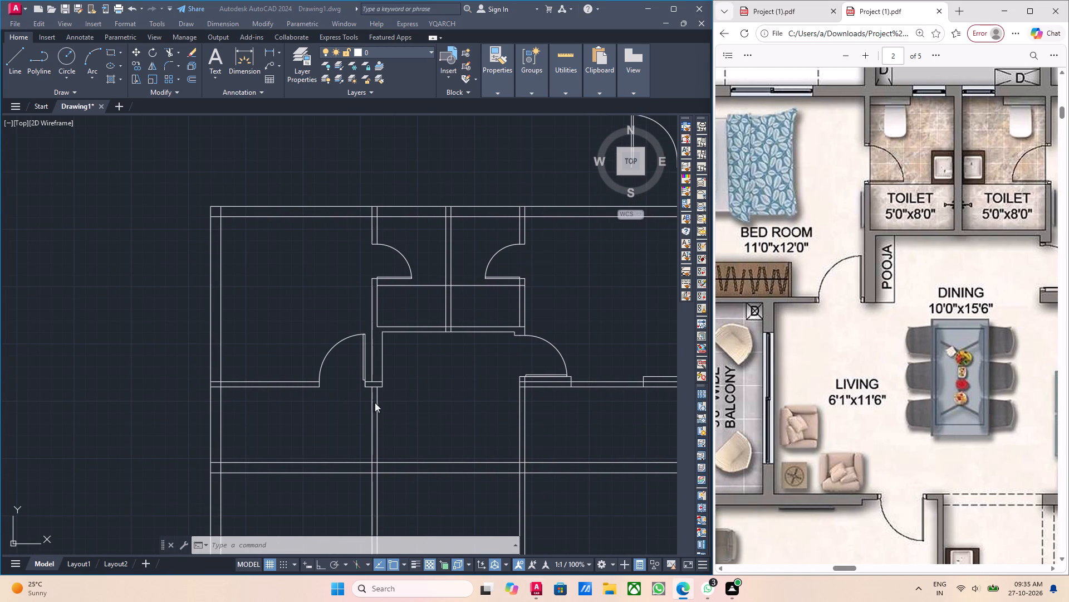
scroll(396, 405, up, 1)
key(Escape)
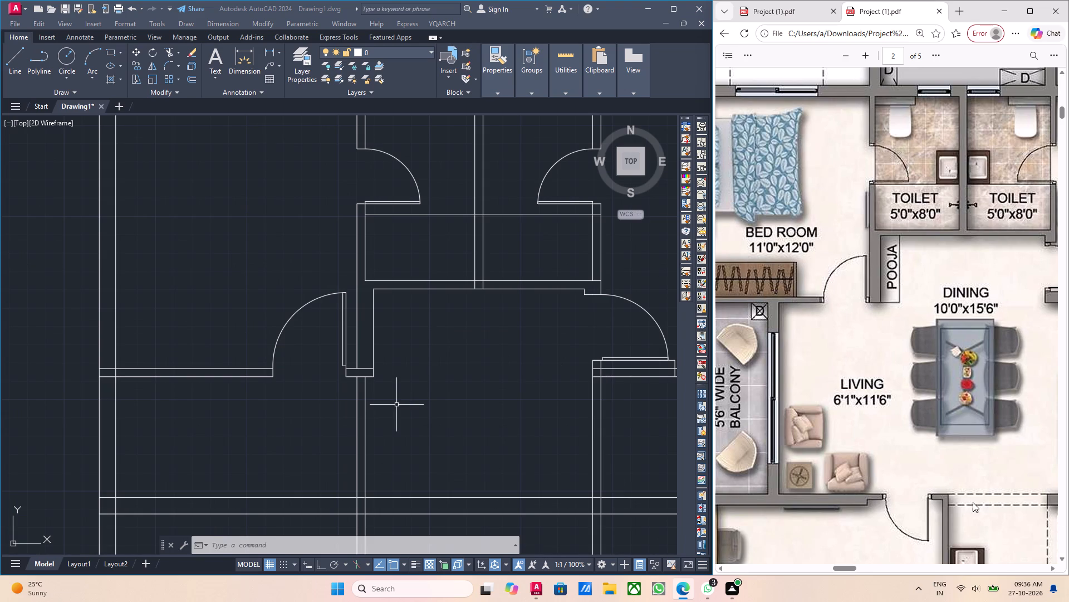
text(re)
key(Escape)
text(tr)
click(342, 543)
text(tr)
key(Return)
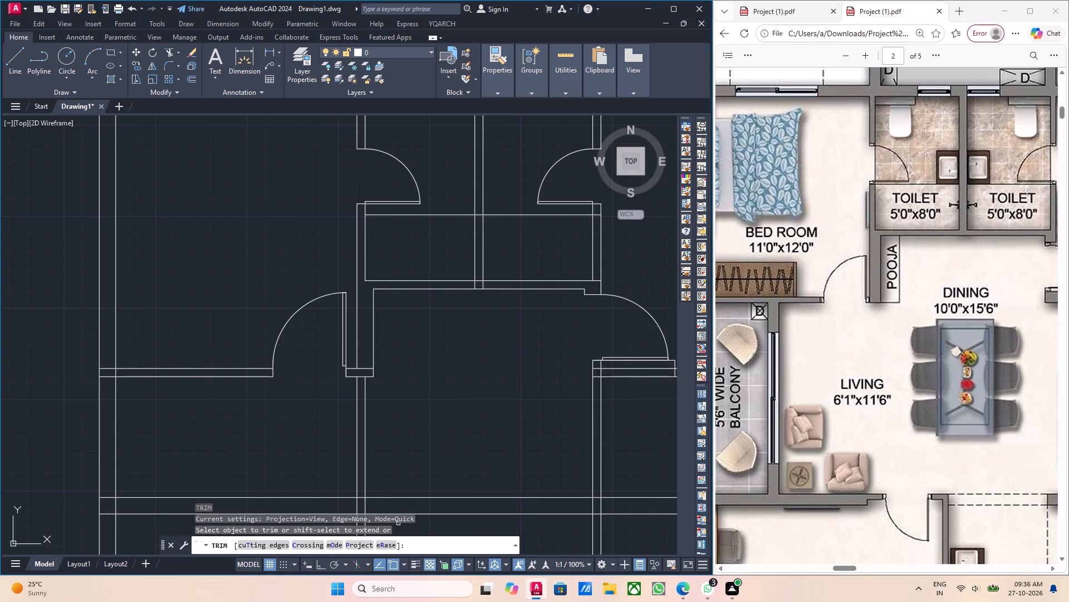
scroll(387, 452, up, 2)
click(382, 444)
click(307, 417)
scroll(330, 411, down, 2)
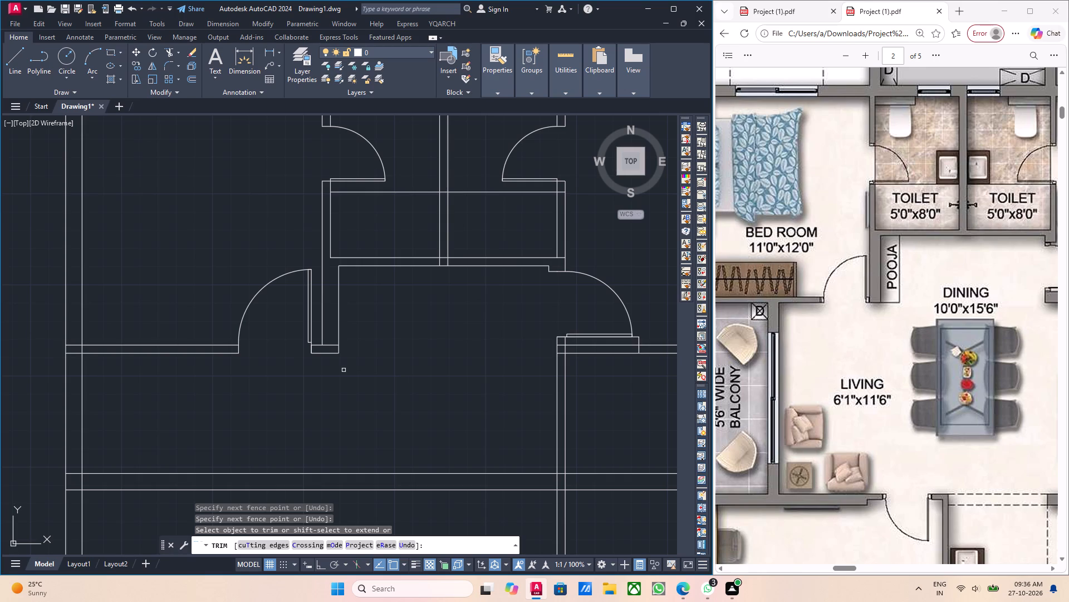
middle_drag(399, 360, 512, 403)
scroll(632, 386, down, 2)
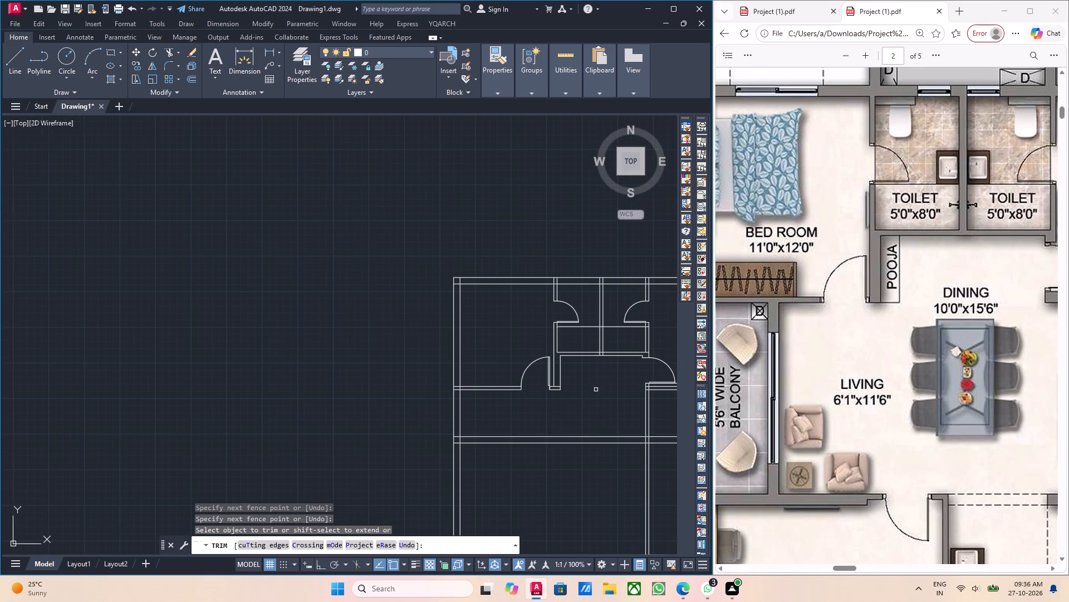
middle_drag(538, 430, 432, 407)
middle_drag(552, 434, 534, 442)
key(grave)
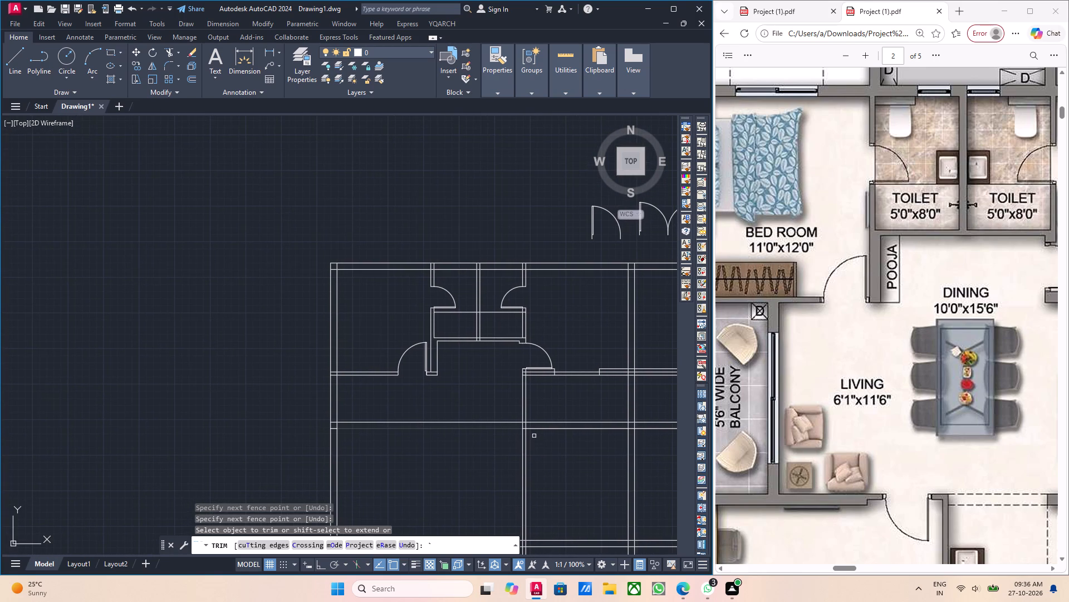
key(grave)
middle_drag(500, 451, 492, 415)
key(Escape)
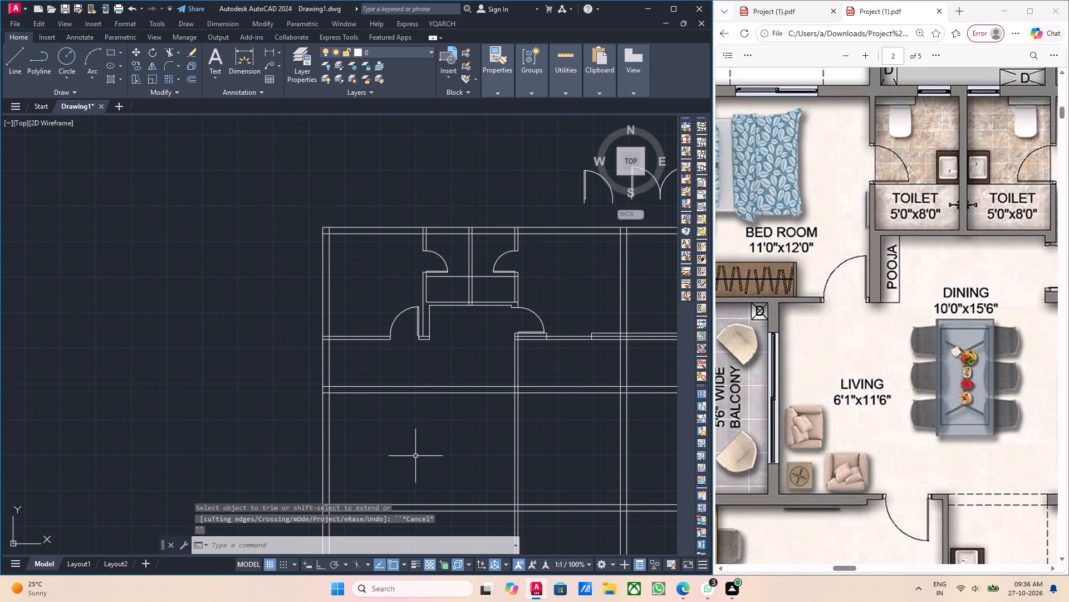
Compare the drawn wall grid with the balcony, living, dining and master bedroom layout in the PDF plan.
middle_drag(459, 472, 434, 452)
middle_drag(471, 472, 456, 440)
middle_drag(505, 434, 497, 436)
middle_drag(583, 434, 558, 428)
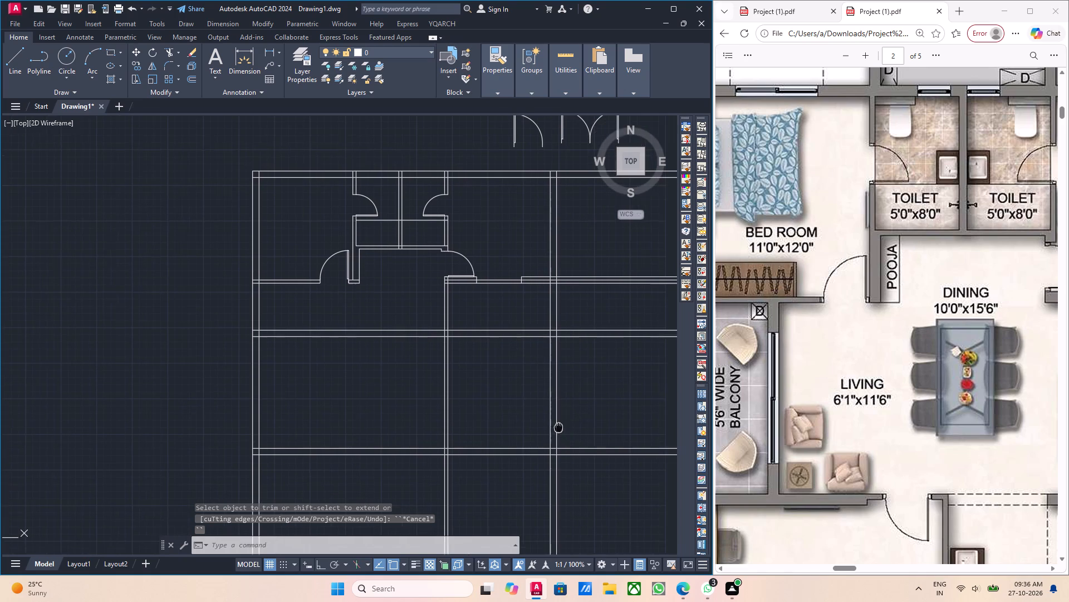
middle_drag(558, 428, 556, 428)
middle_click(597, 430)
middle_drag(607, 440, 479, 440)
middle_drag(553, 431, 496, 430)
scroll(505, 424, down, 2)
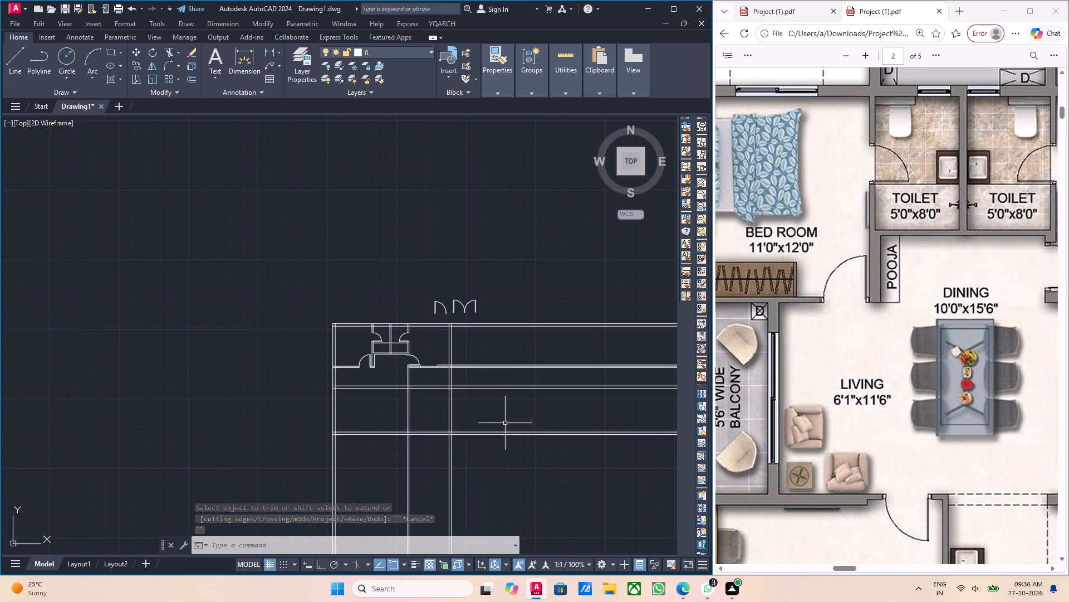
middle_drag(512, 411, 468, 399)
middle_drag(508, 407, 499, 406)
middle_drag(428, 400, 465, 391)
middle_drag(398, 397, 431, 405)
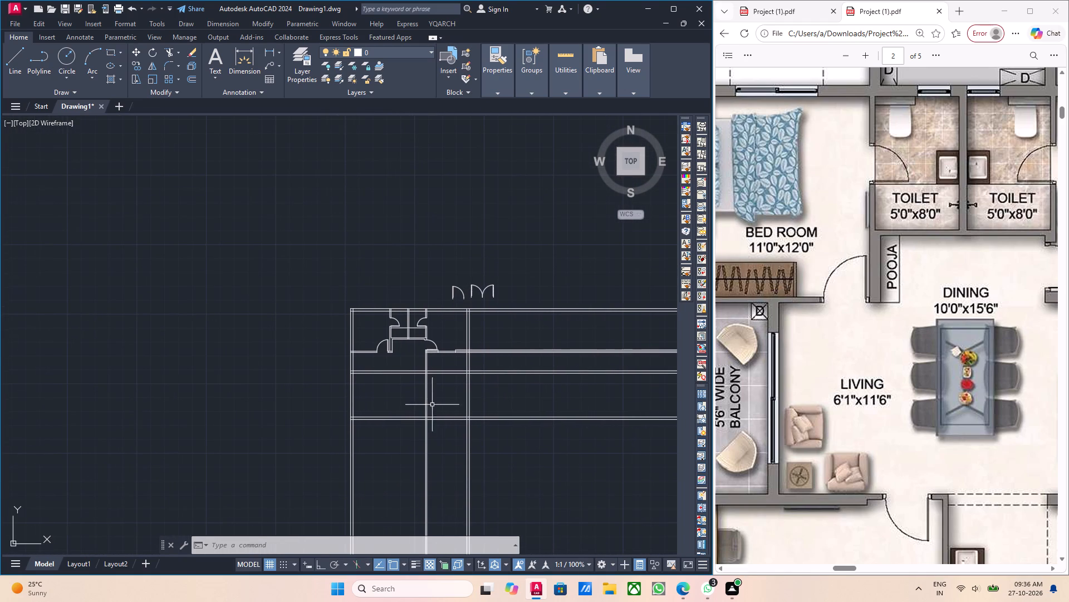
scroll(866, 365, down, 2)
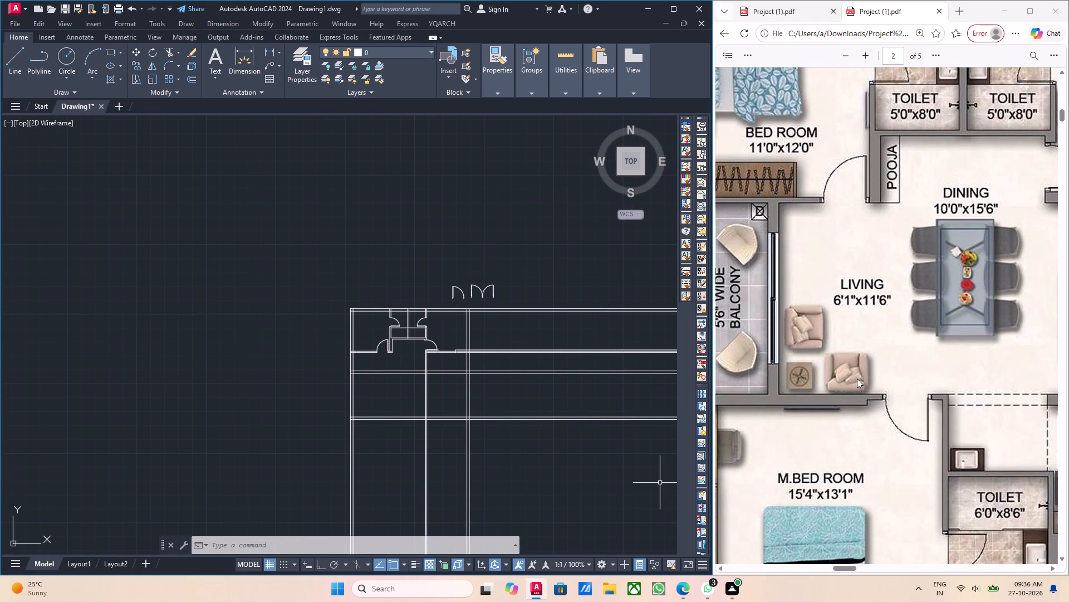
middle_drag(870, 370, 824, 367)
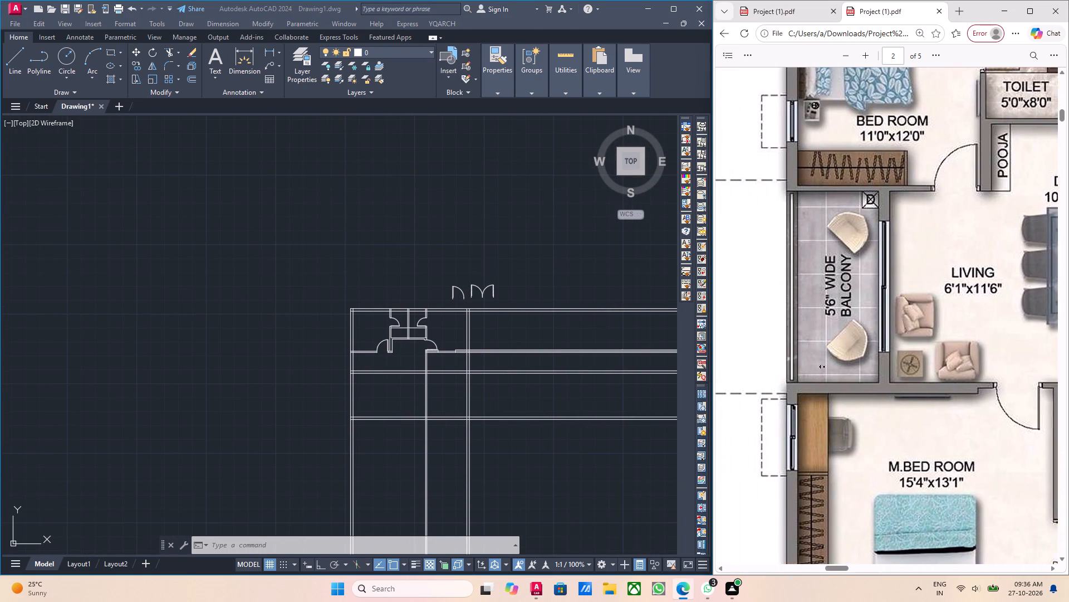
middle_drag(824, 367, 816, 367)
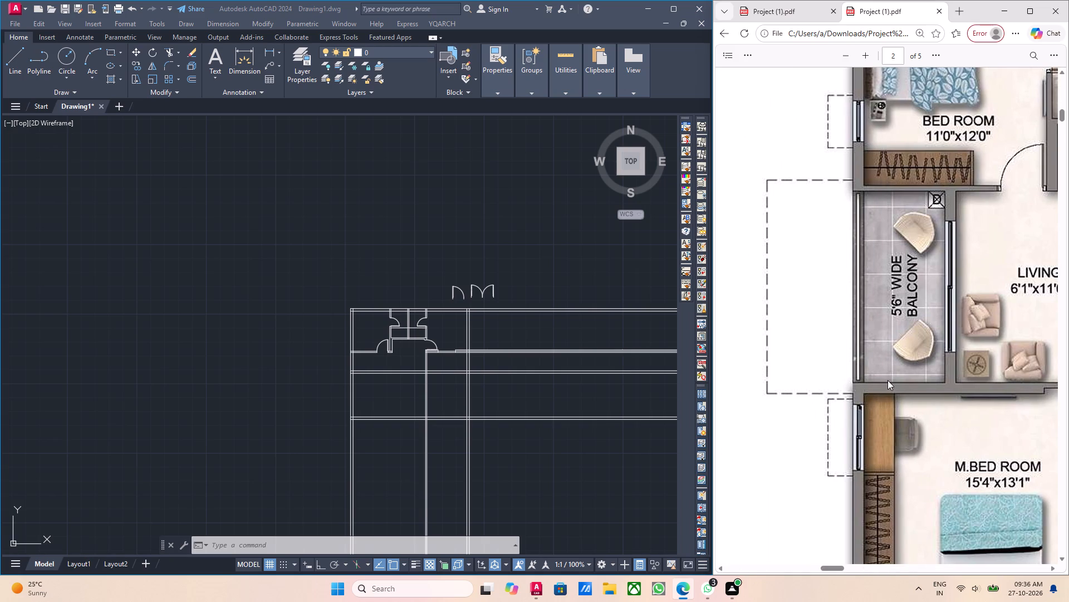
middle_drag(939, 396, 874, 400)
middle_drag(662, 400, 759, 404)
middle_drag(825, 420, 900, 425)
scroll(900, 424, down, 1)
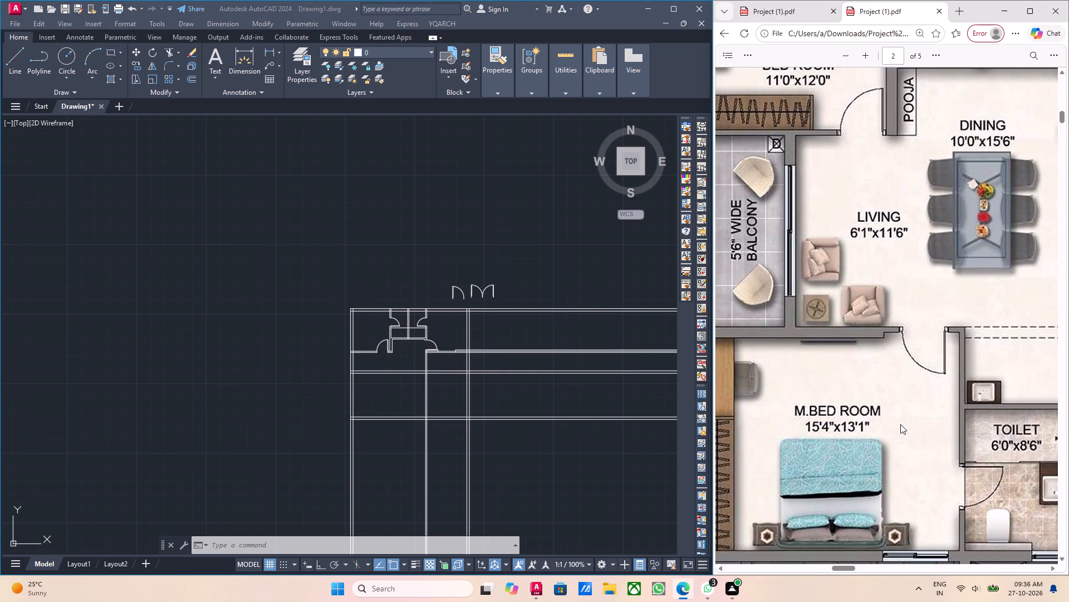
scroll(900, 424, down, 3)
scroll(899, 424, up, 2)
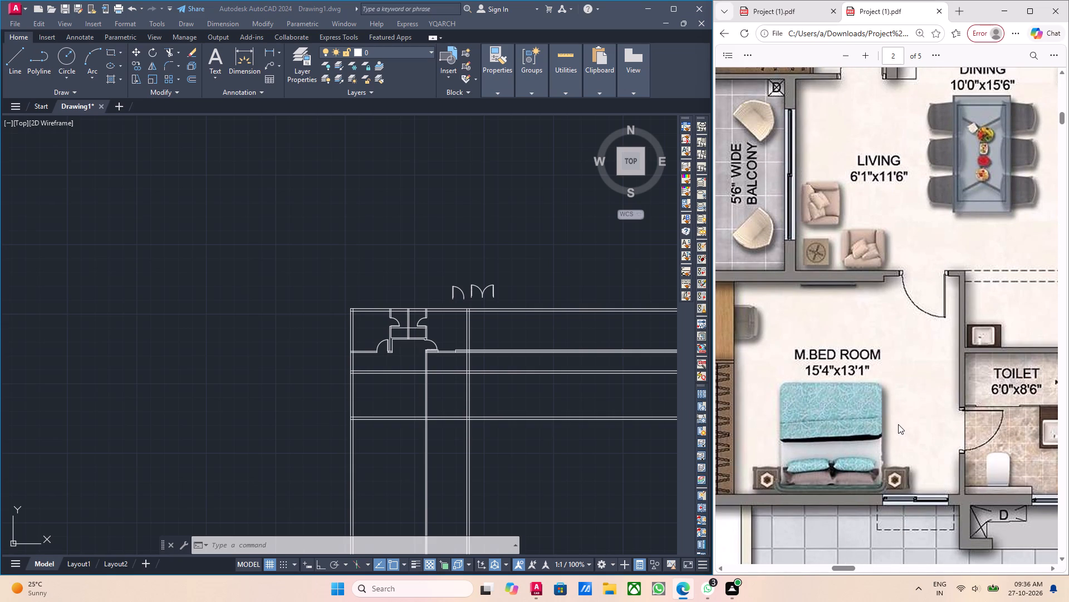
Undo the trim of the two vertical wall lines below the pooja wall's lower end.
key(ctrl+z)
key(ctrl+z)
key(ctrl+z)
key(Escape)
key(ctrl+z)
key(ctrl+z)
key(ctrl+z)
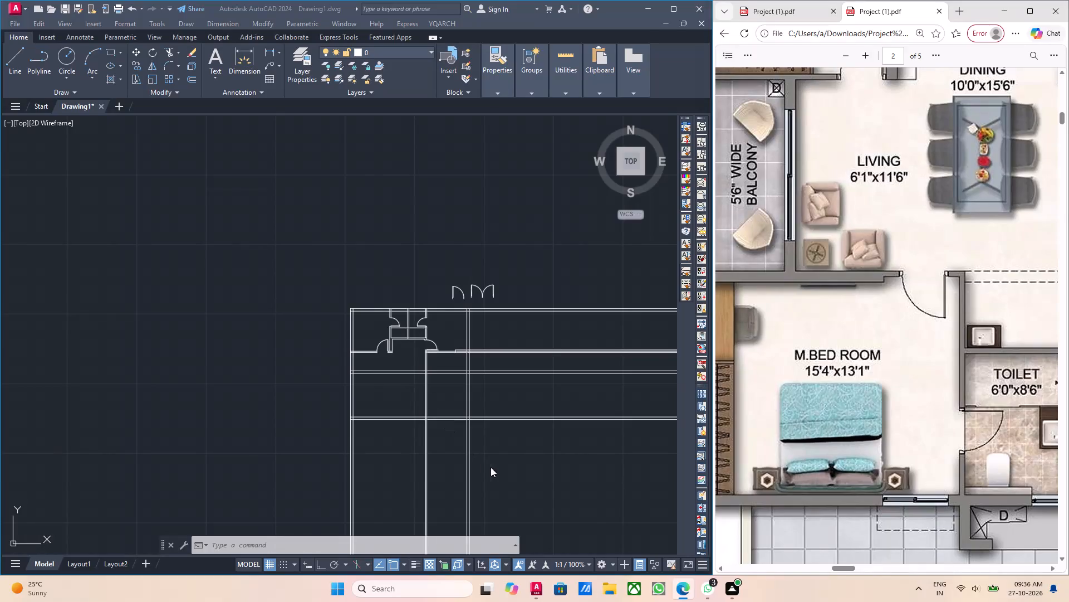
click(491, 467)
key(Escape)
key(ctrl+z)
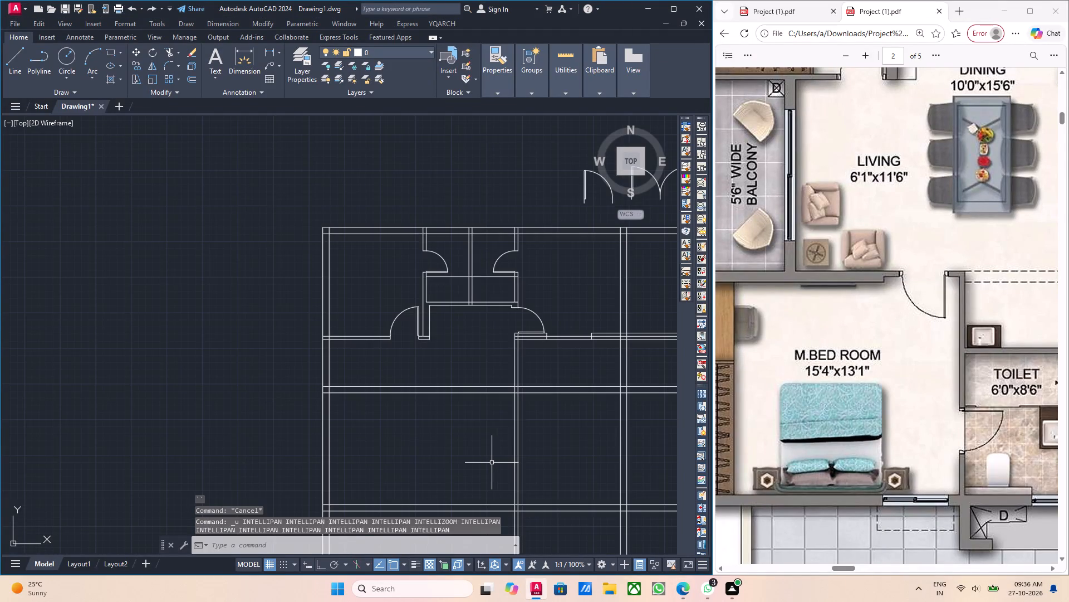
key(ctrl+z)
key(ctrl+z)
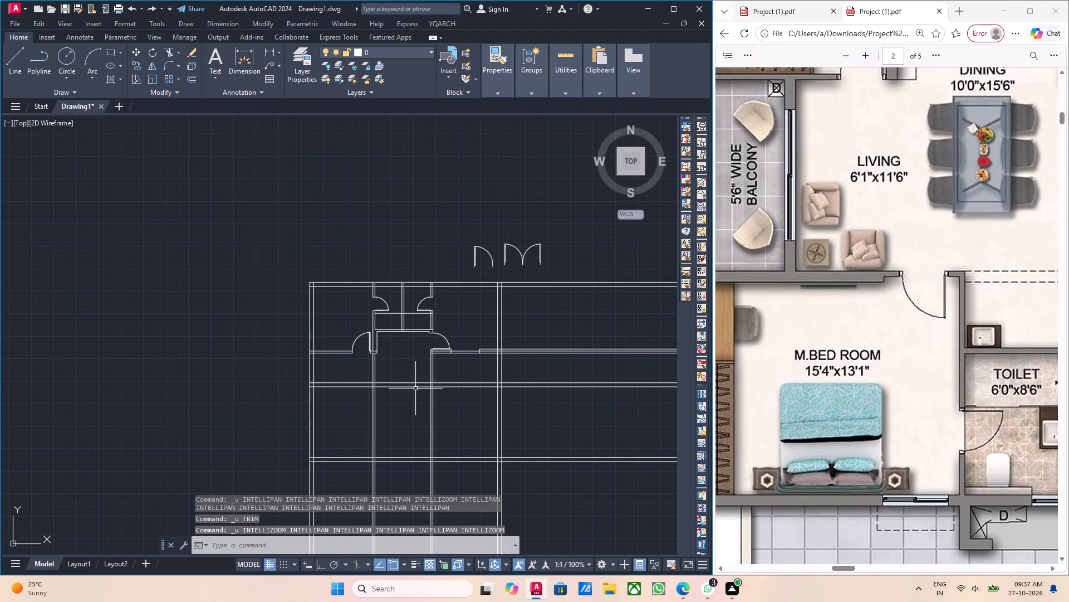
Add a vertical linear dimension from the bedroom's lower wall to the next horizontal wall below, starting at the outer wall's inner face.
scroll(838, 435, up, 2)
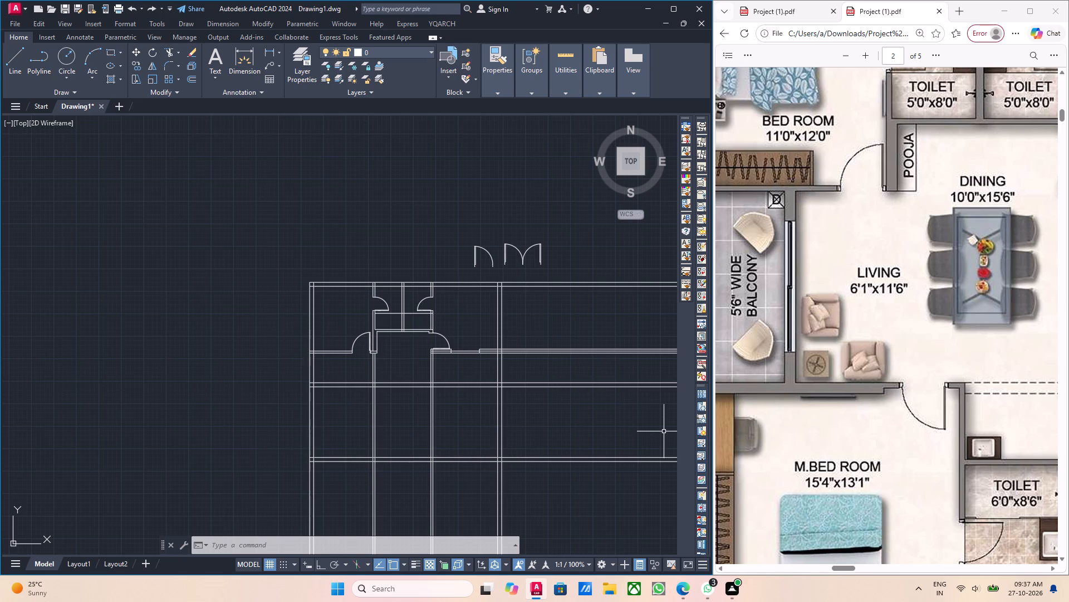
scroll(336, 368, up, 2)
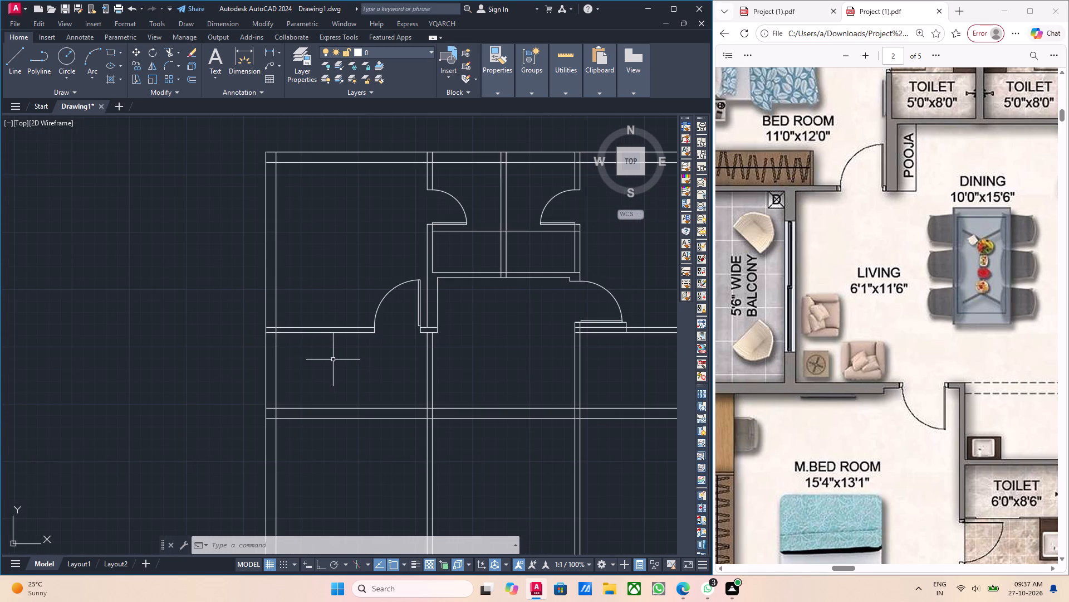
click(271, 51)
click(277, 406)
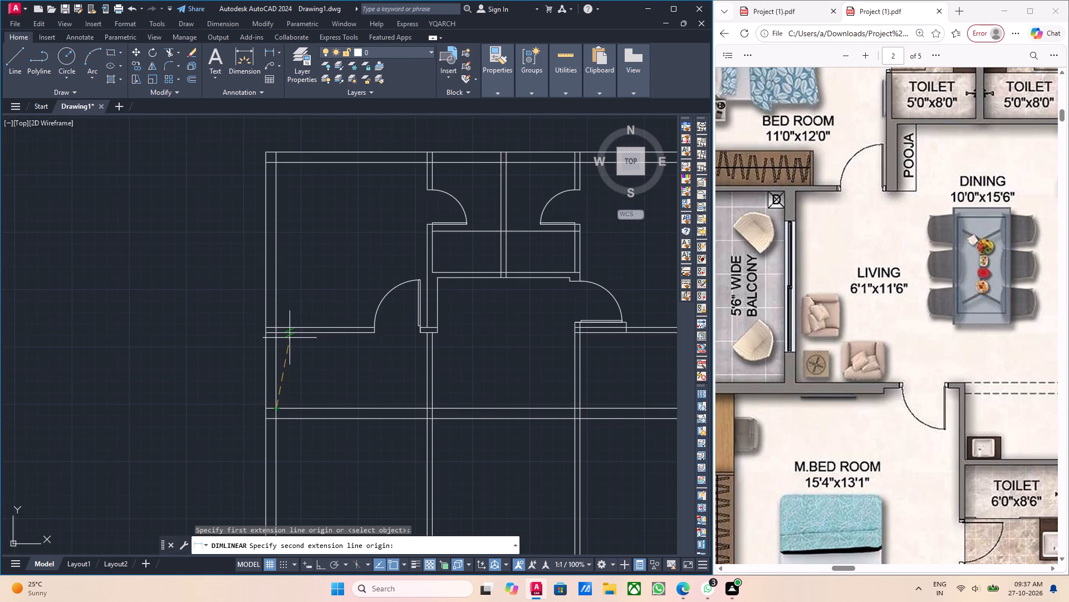
click(277, 331)
click(325, 338)
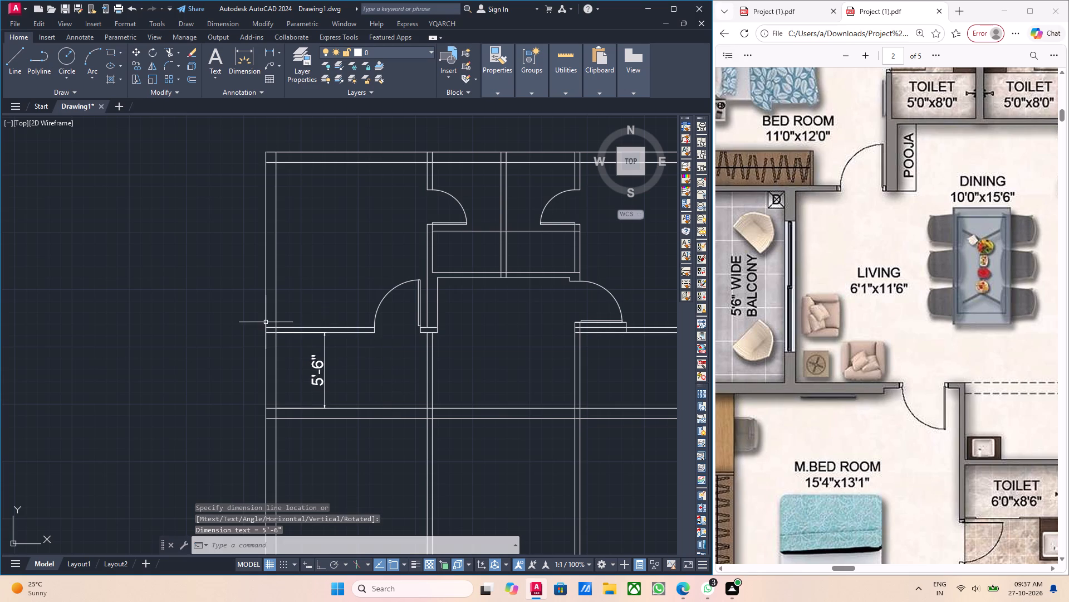
Draw the wardrobe rectangle, about 1'-2" deep, from the bedroom's inner corner at the outer wall along its lower wall toward the door.
scroll(285, 303, up, 1)
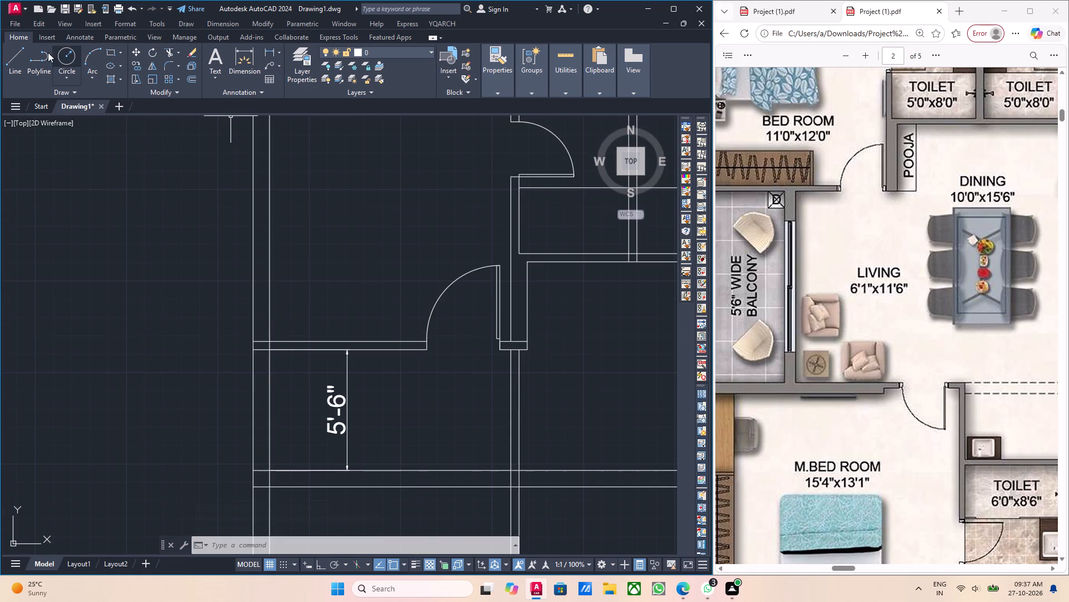
click(112, 51)
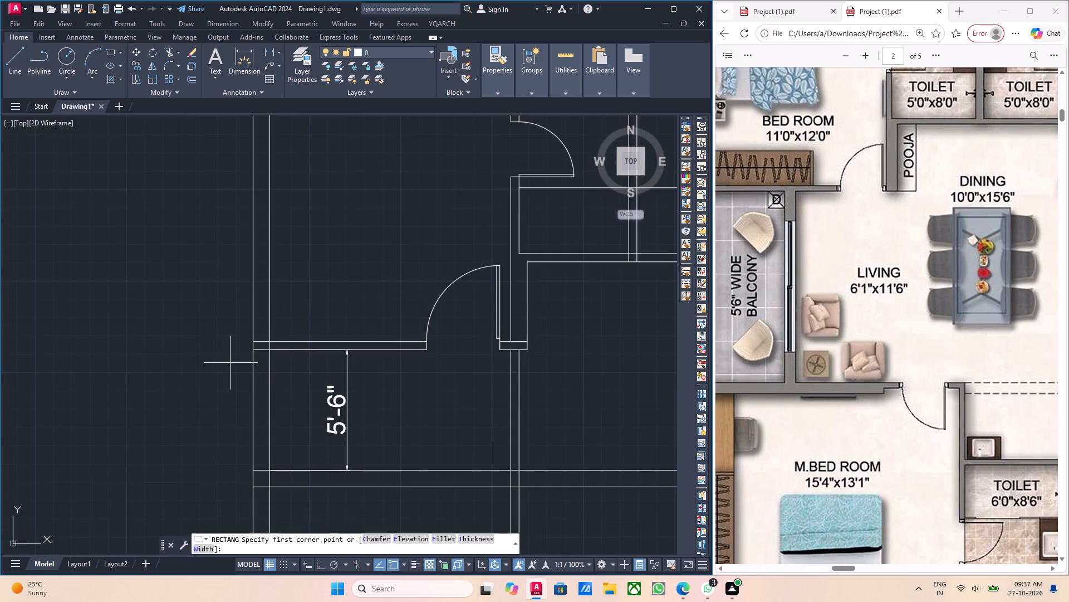
scroll(254, 378, up, 2)
click(289, 288)
middle_drag(568, 269, 475, 265)
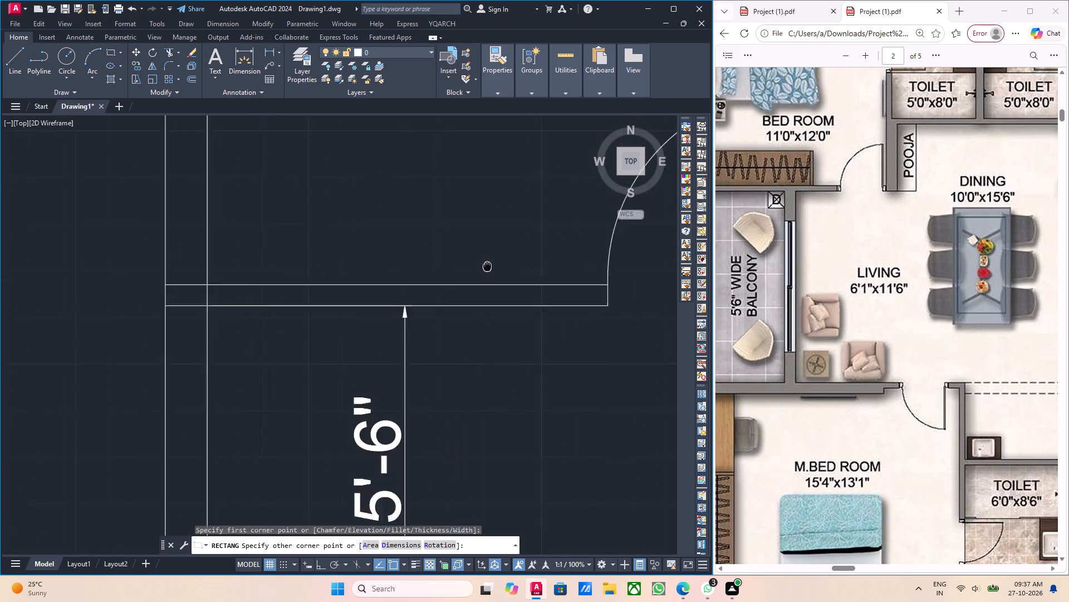
middle_drag(475, 265, 316, 292)
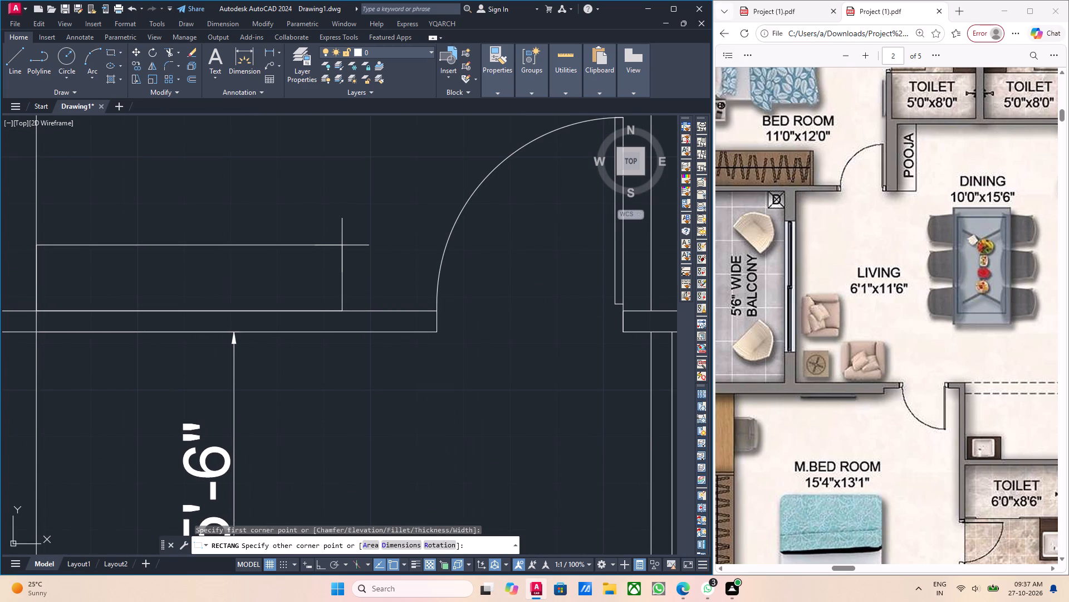
click(342, 245)
Add a linear dimension for the wardrobe rectangle's depth at its end nearest the bedroom door.
scroll(275, 283, down, 1)
middle_drag(278, 285, 284, 287)
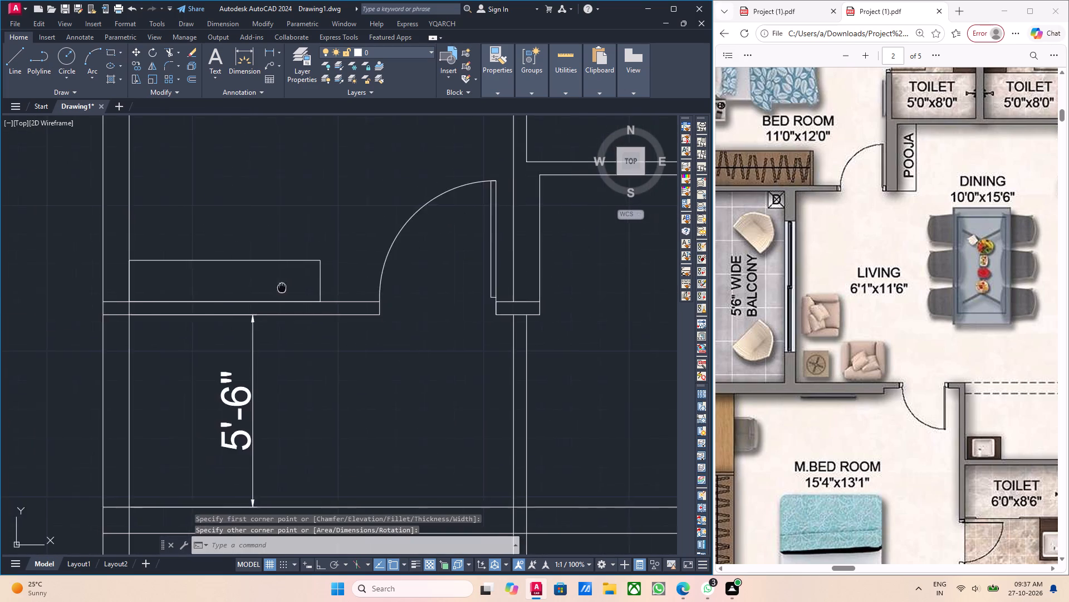
middle_drag(284, 287, 370, 287)
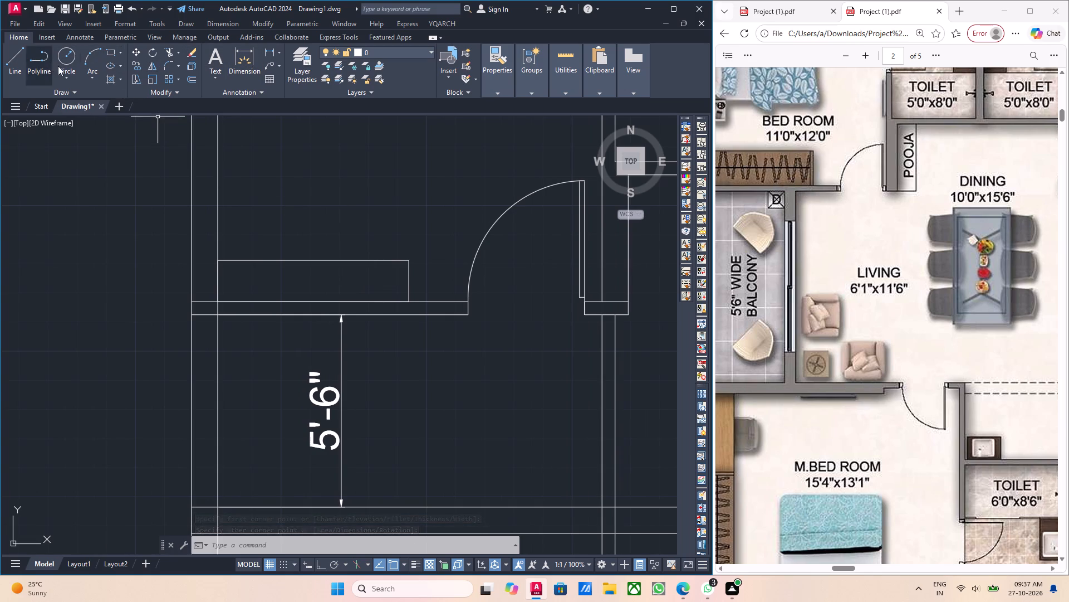
click(272, 51)
click(407, 301)
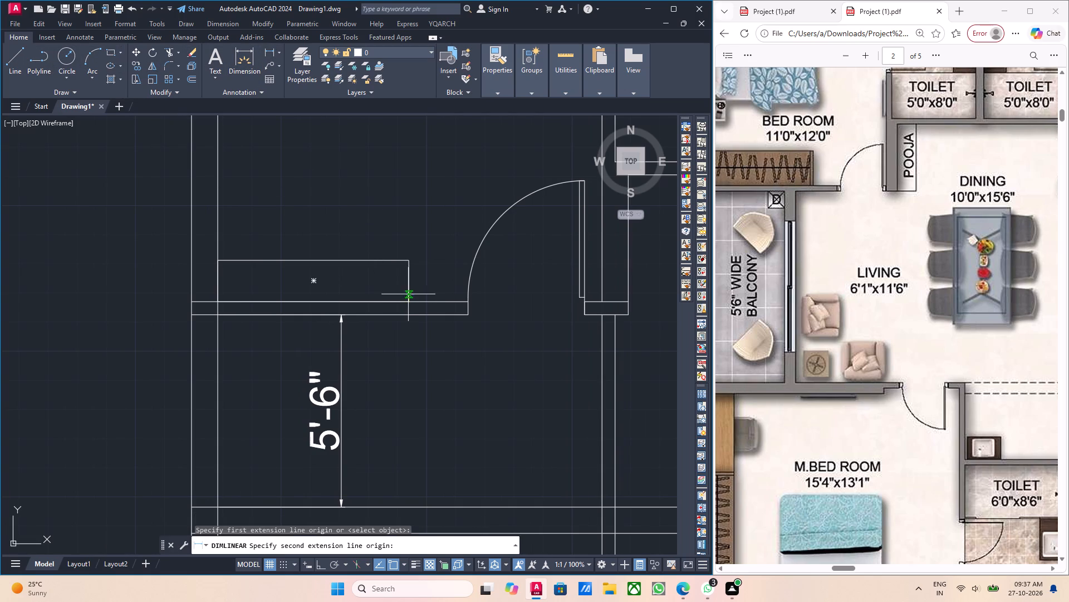
click(406, 264)
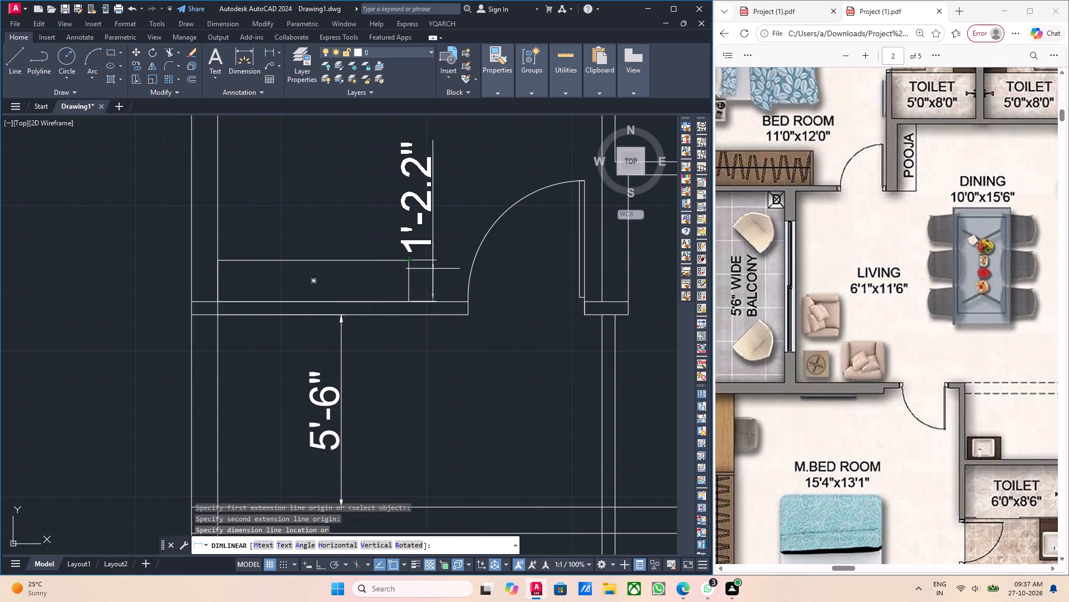
click(440, 269)
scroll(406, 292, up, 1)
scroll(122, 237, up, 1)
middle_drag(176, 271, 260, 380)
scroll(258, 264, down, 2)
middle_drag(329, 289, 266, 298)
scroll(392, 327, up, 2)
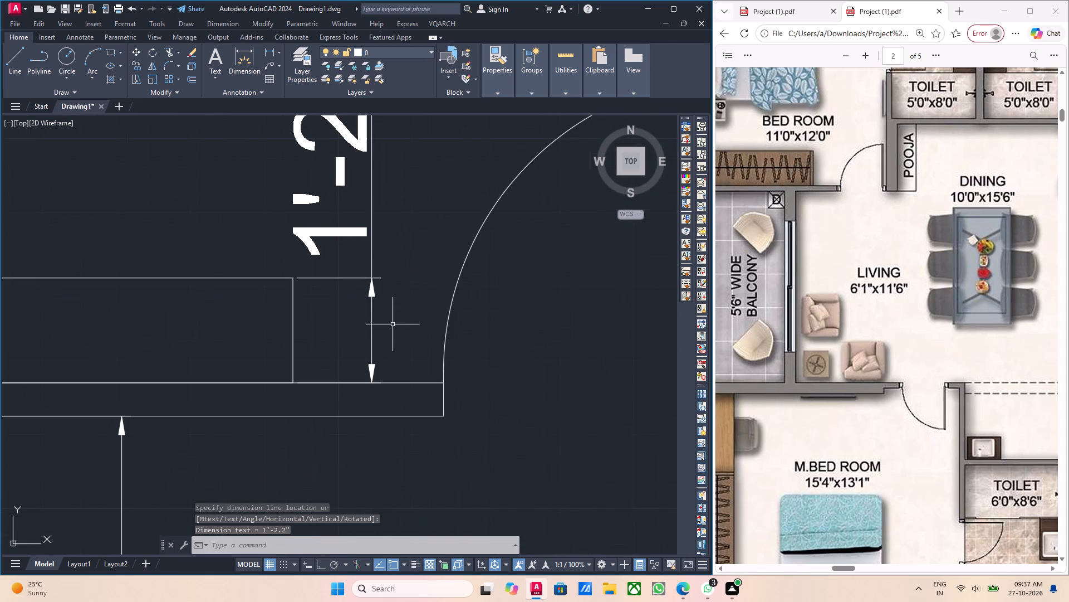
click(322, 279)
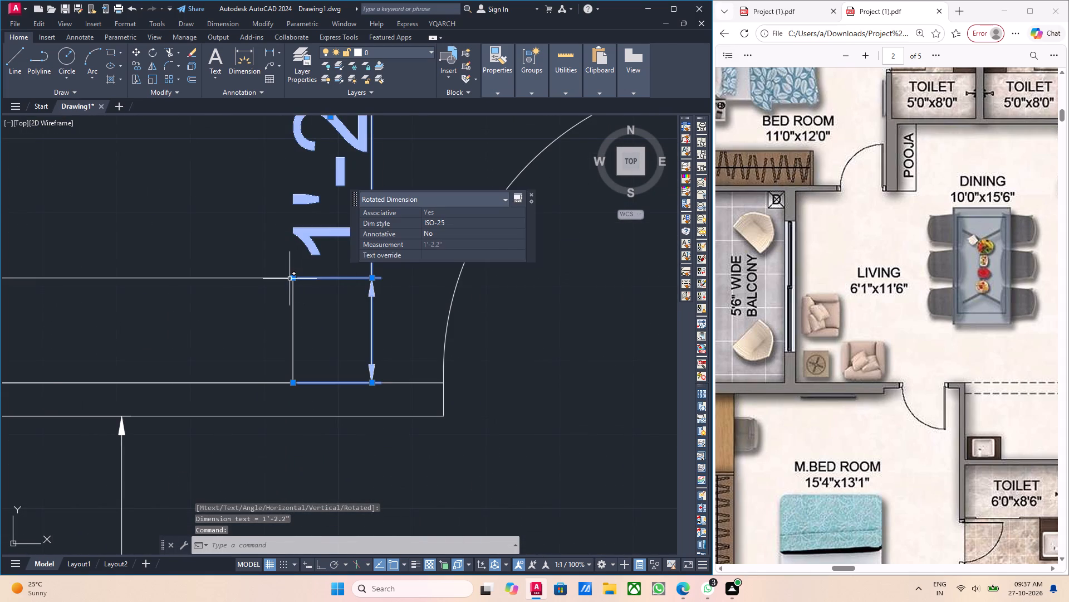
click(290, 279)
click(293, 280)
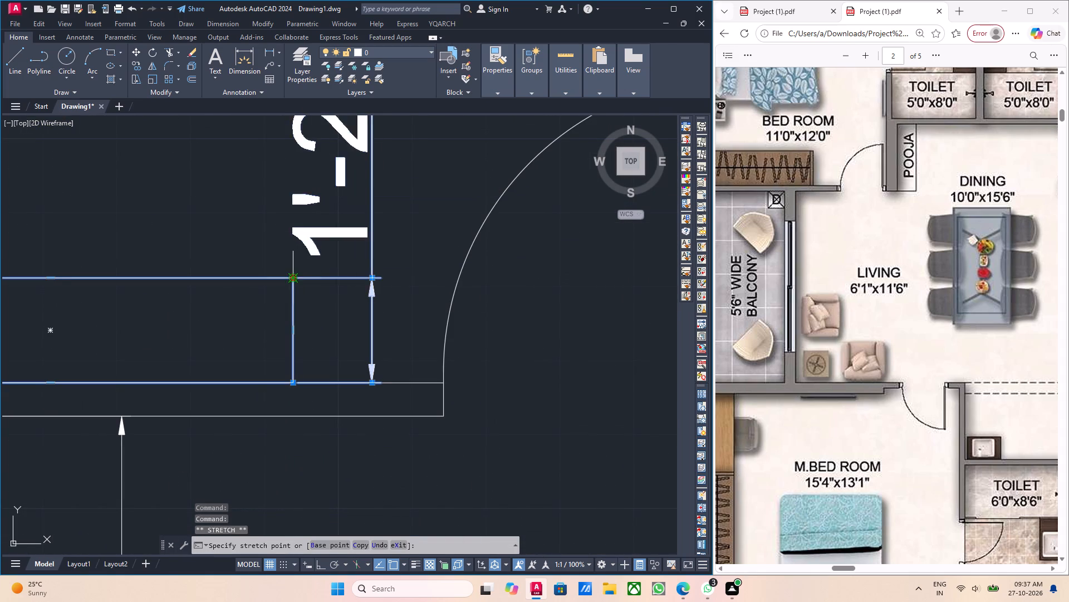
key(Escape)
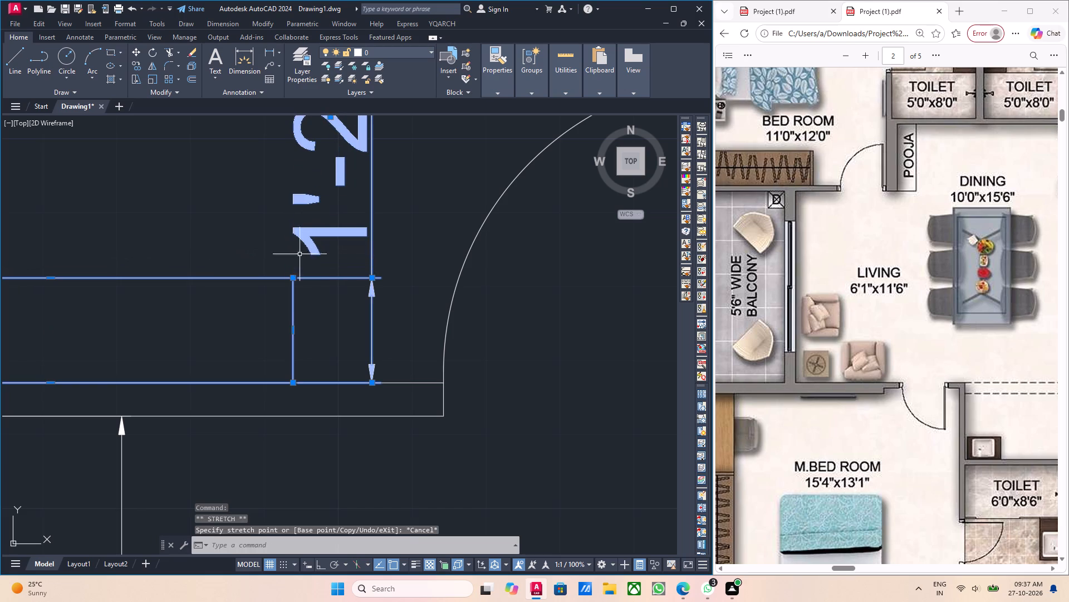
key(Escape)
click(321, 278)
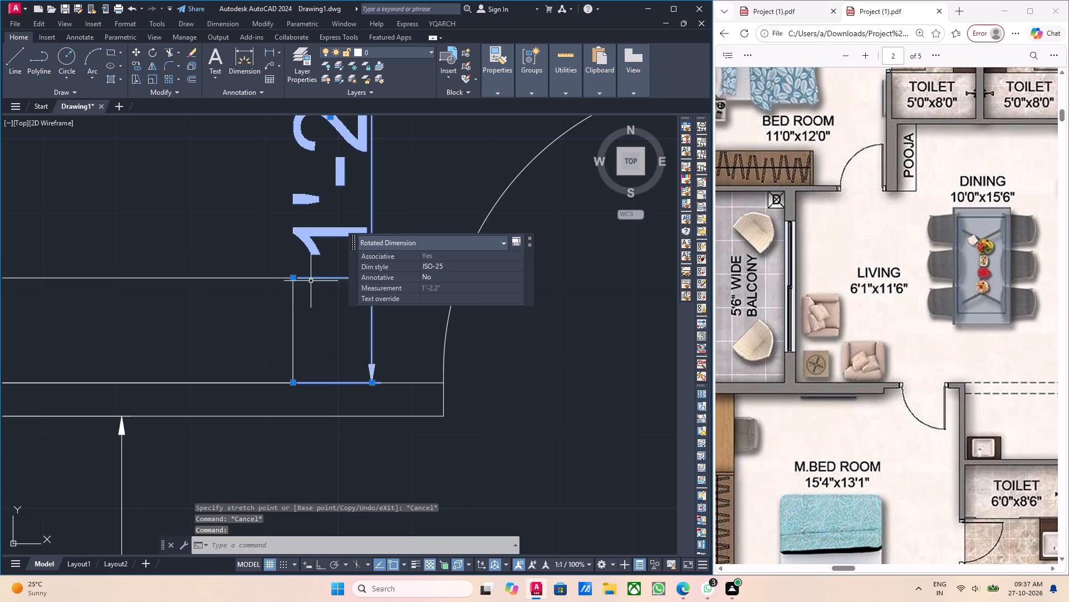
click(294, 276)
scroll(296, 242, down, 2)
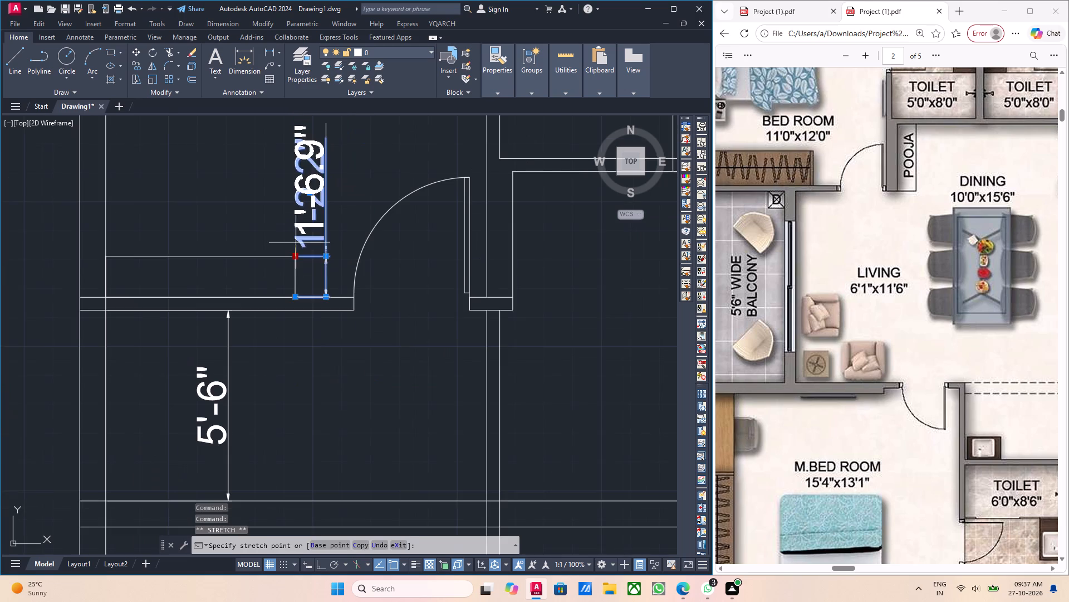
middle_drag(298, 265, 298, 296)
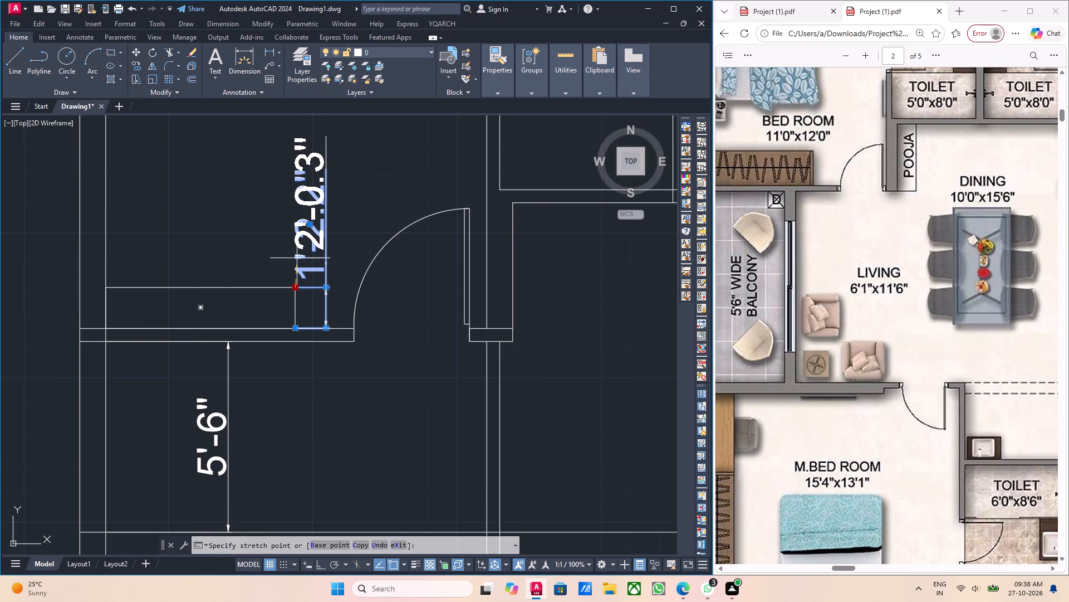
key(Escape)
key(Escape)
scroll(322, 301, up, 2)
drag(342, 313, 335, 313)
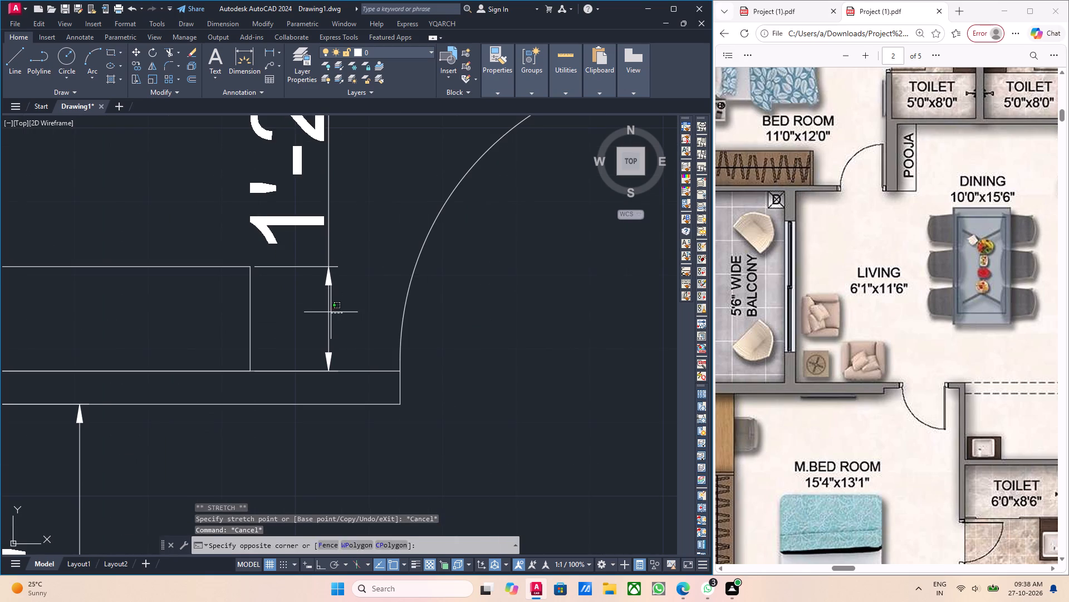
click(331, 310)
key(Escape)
Stretch the wardrobe rectangle's room-side long edge away from the bedroom's lower wall to a depth of 2'-1".
drag(256, 318, 249, 314)
click(237, 308)
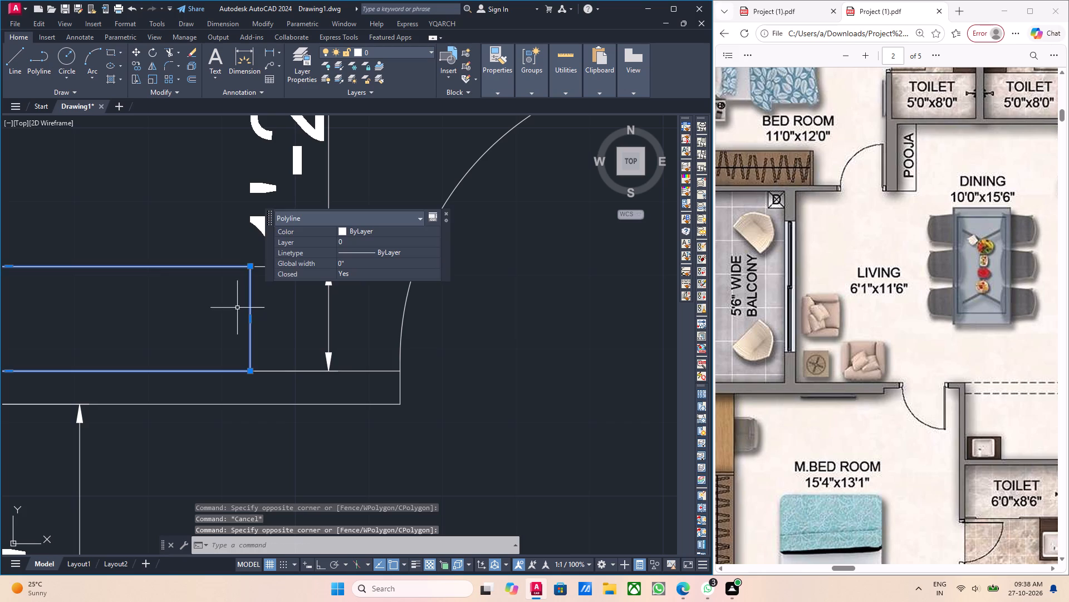
scroll(248, 275, down, 3)
middle_drag(199, 283, 280, 296)
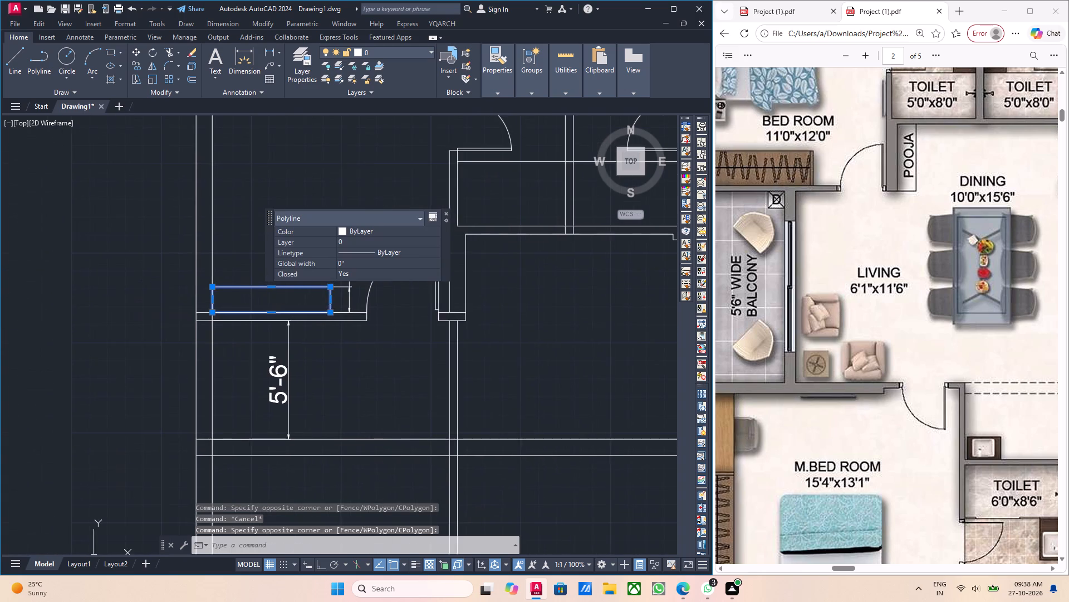
scroll(276, 295, up, 1)
middle_drag(276, 292, 277, 345)
click(270, 334)
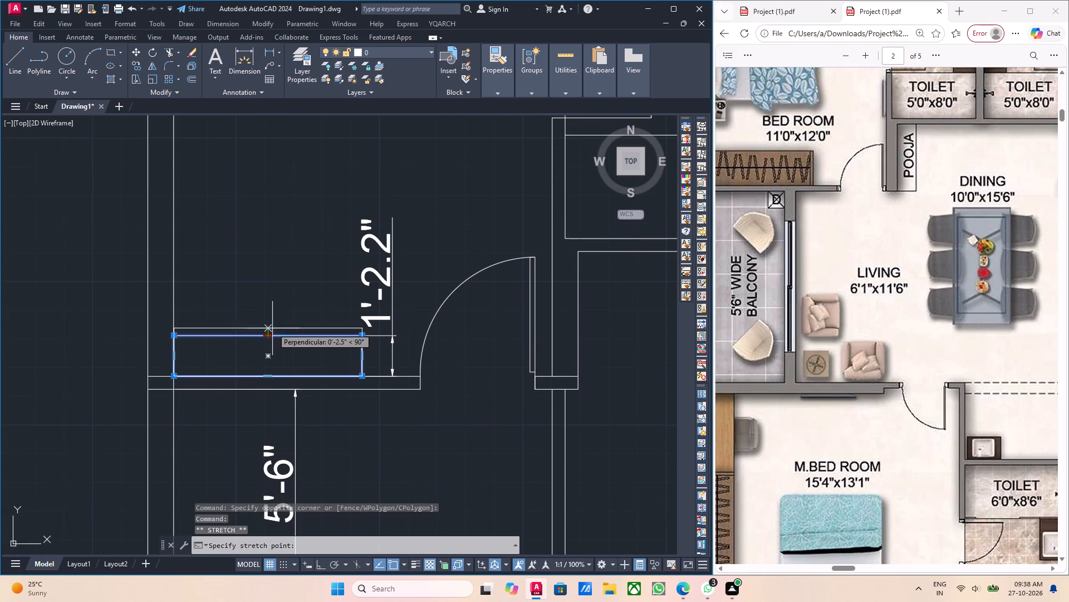
click(273, 317)
middle_drag(289, 328, 289, 396)
middle_drag(311, 399, 311, 412)
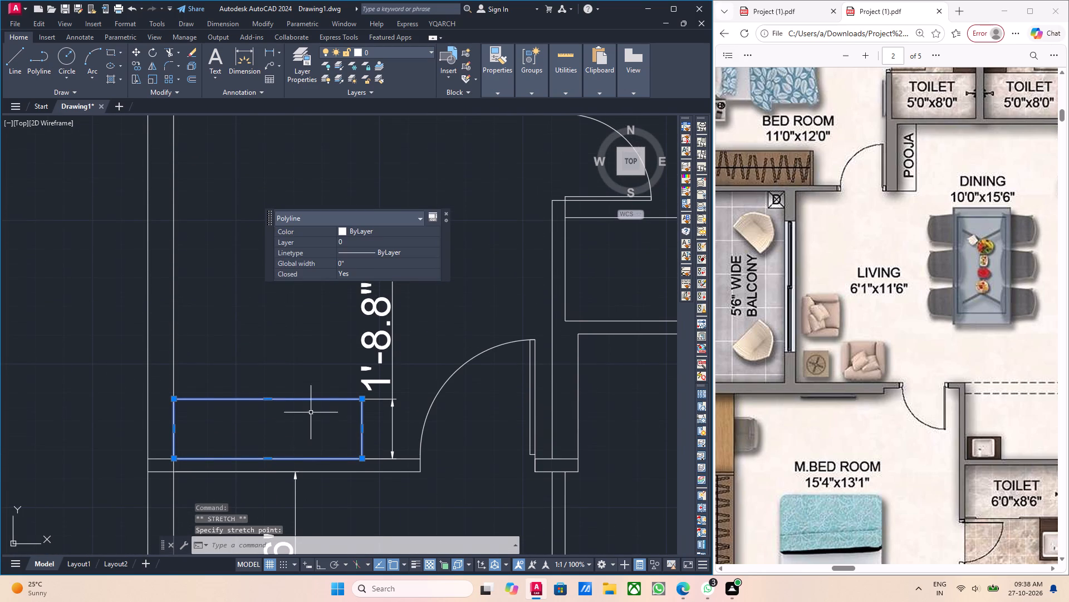
click(269, 398)
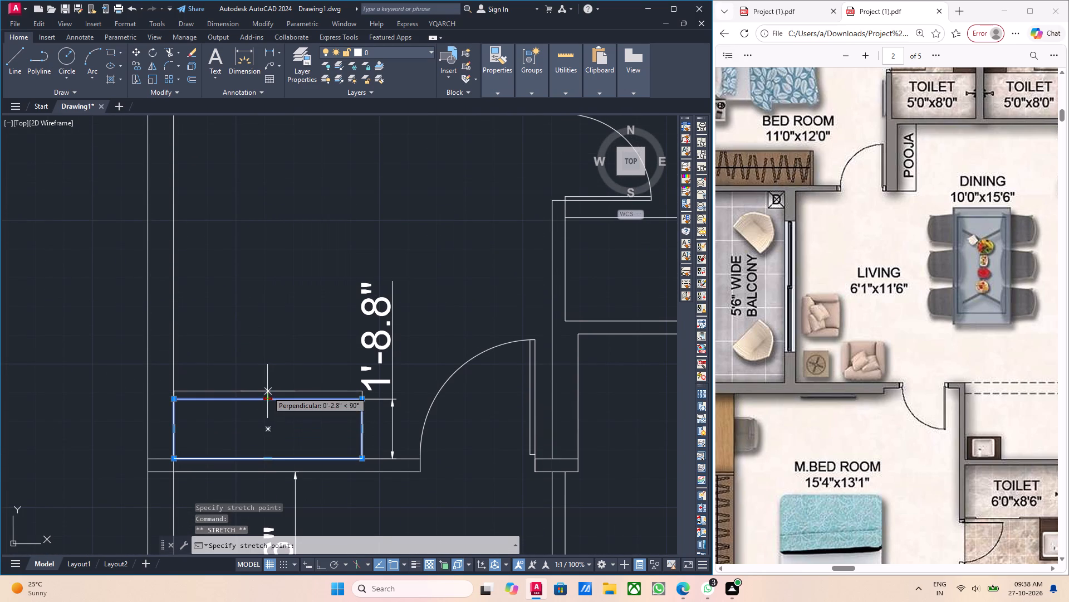
click(267, 391)
middle_drag(274, 397, 274, 423)
middle_drag(282, 414, 272, 454)
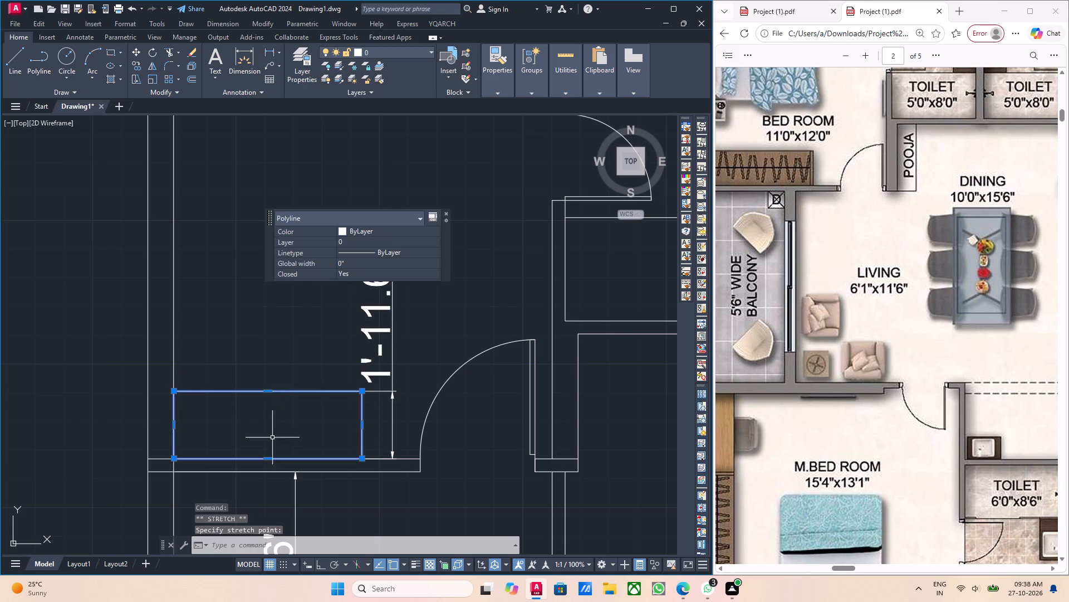
scroll(276, 421, up, 1)
middle_drag(277, 425, 277, 477)
click(263, 424)
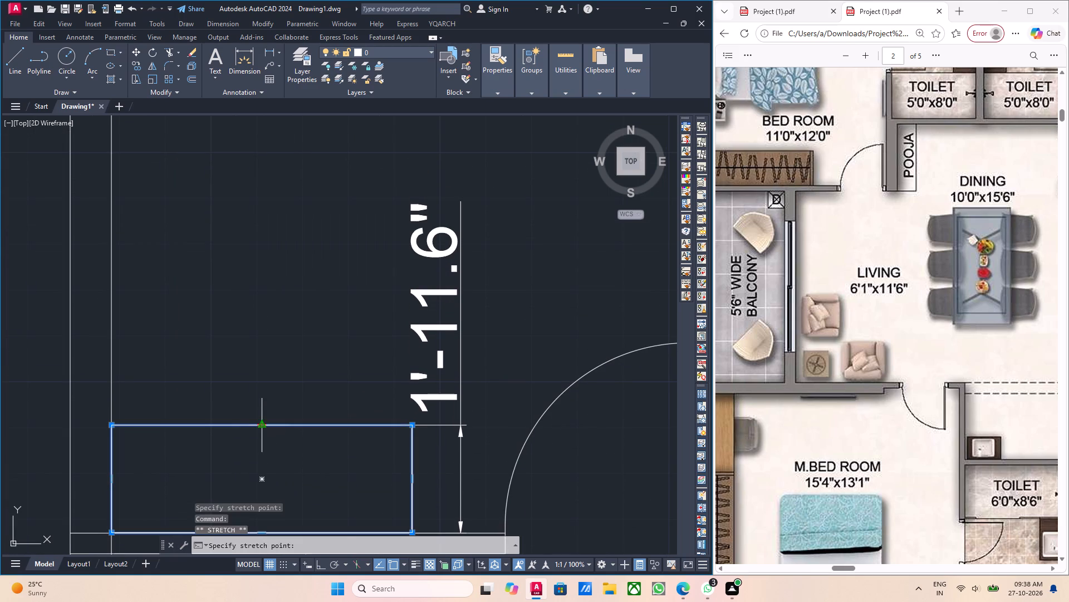
click(266, 419)
middle_drag(269, 423, 265, 469)
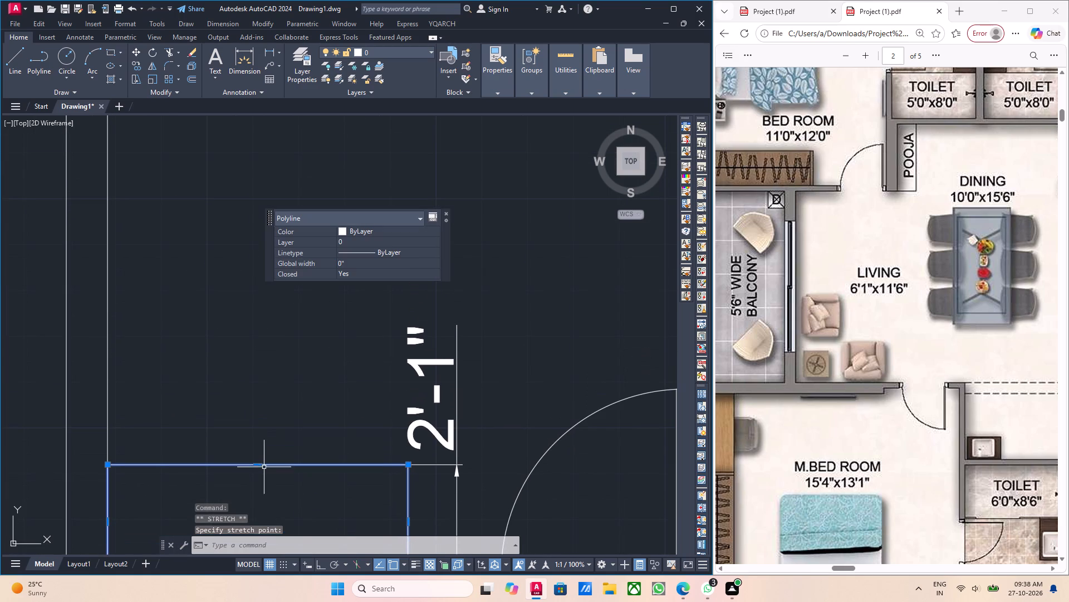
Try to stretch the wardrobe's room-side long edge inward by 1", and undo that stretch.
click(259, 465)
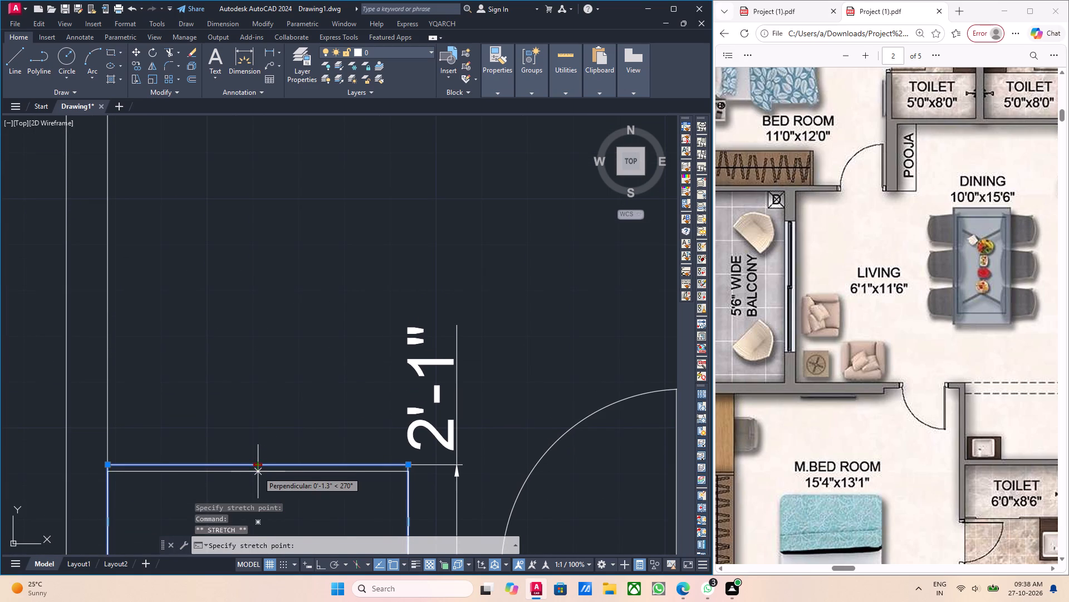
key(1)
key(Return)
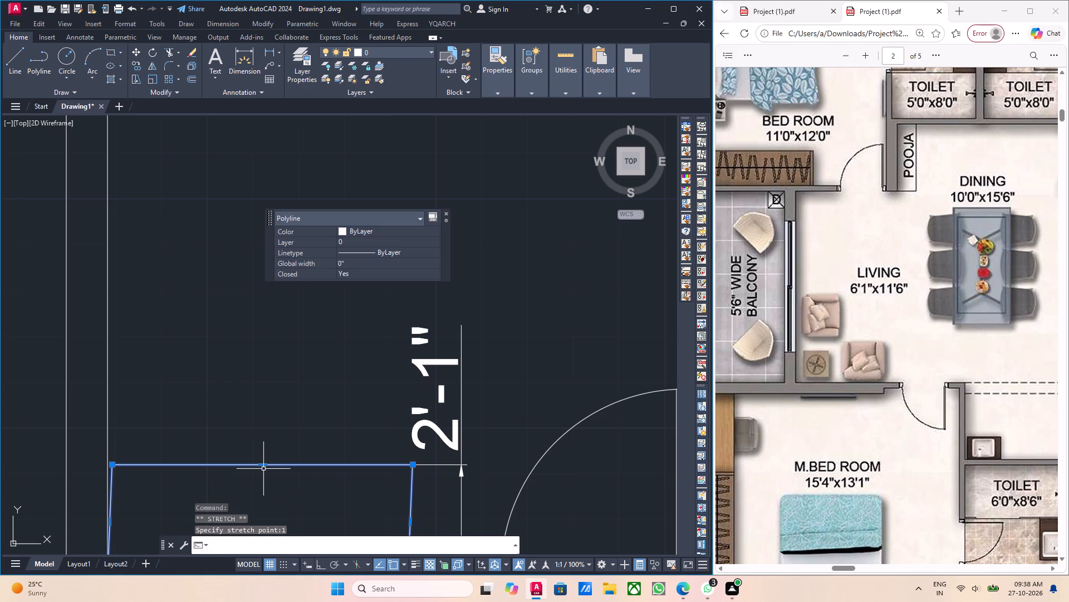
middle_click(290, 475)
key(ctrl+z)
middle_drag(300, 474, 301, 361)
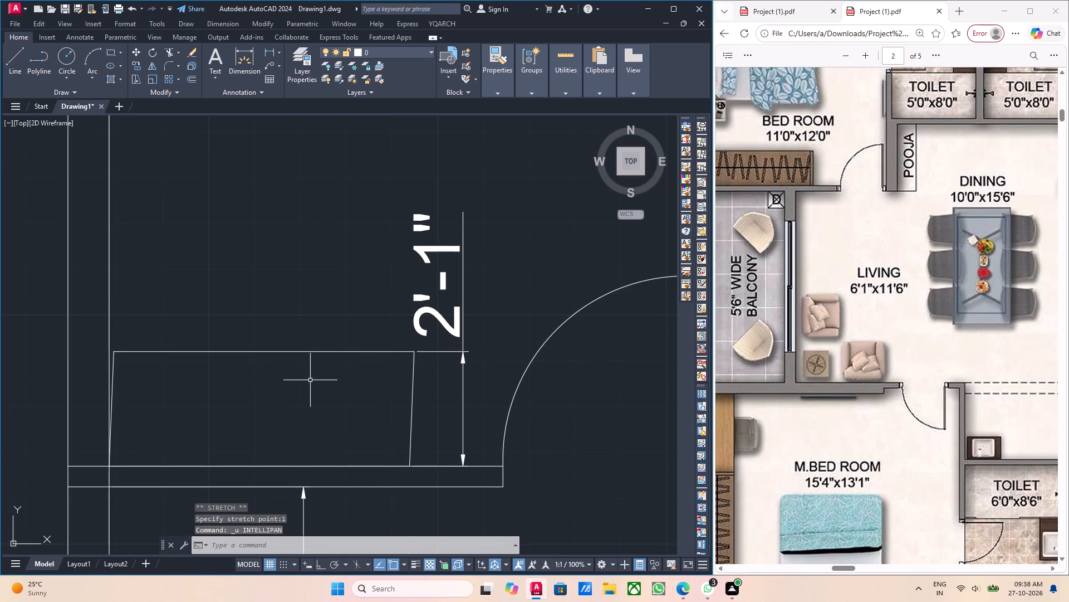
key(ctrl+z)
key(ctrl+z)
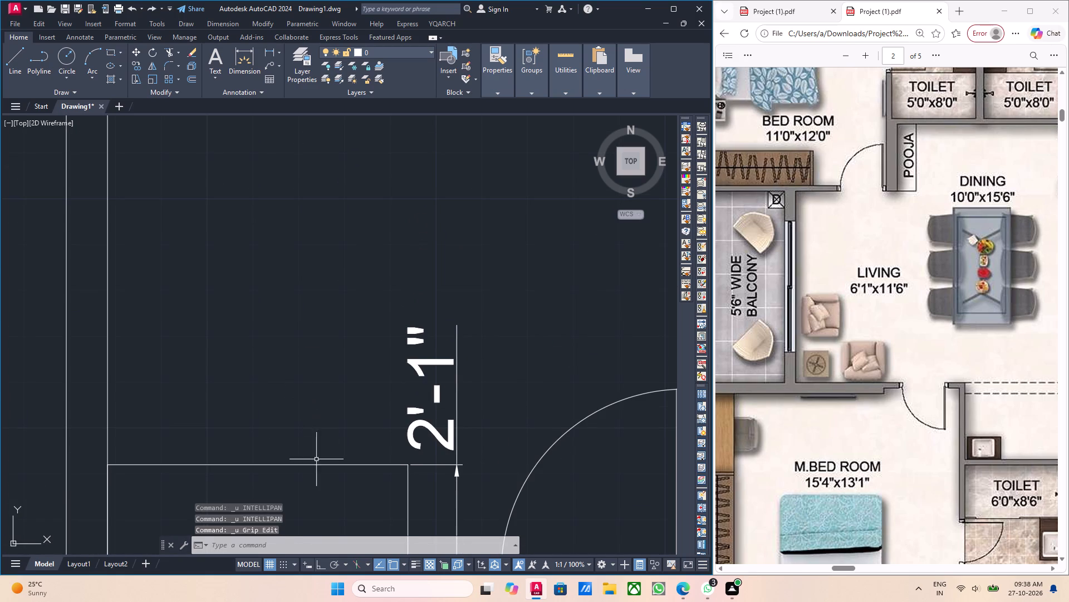
Stretch the wardrobe's room-side long edge 1" straight toward the bedroom's lower wall, making the depth 2'.
middle_drag(317, 467, 324, 423)
drag(311, 441, 300, 434)
click(260, 399)
middle_drag(302, 445, 331, 377)
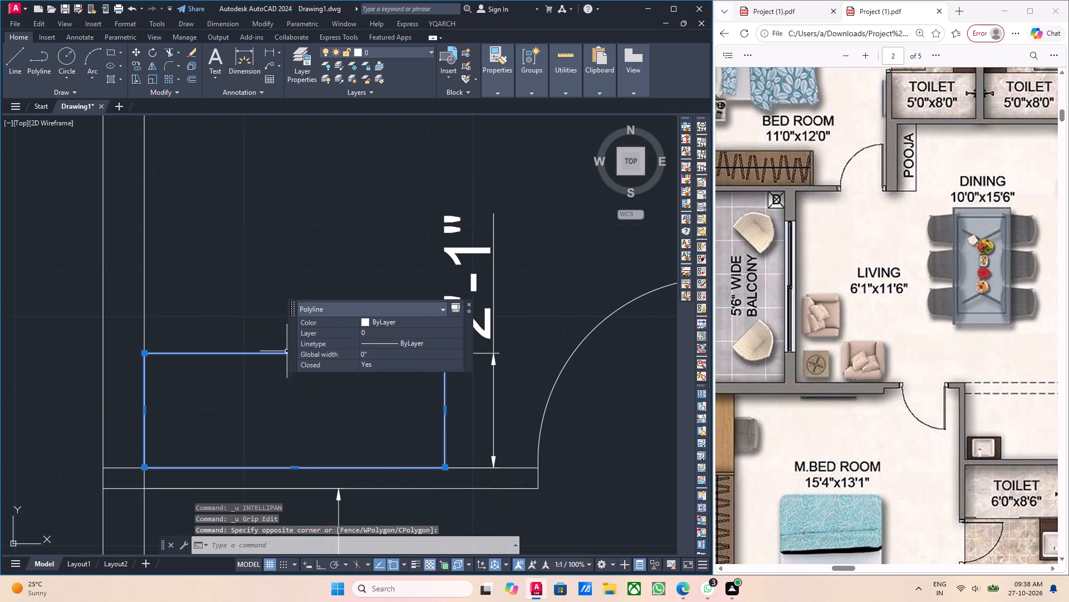
click(468, 302)
middle_drag(259, 363, 268, 426)
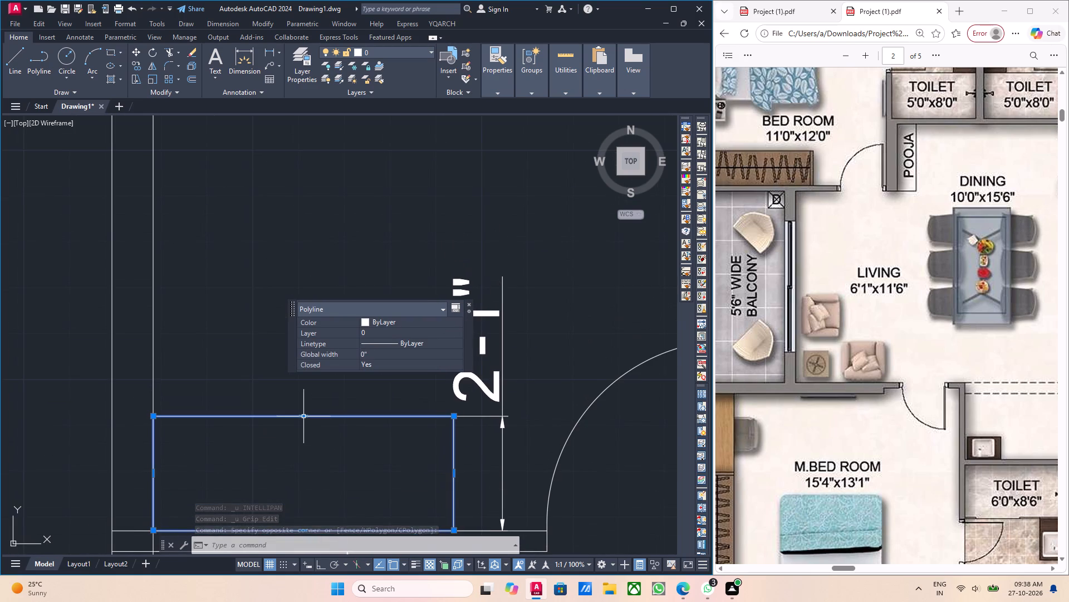
click(304, 416)
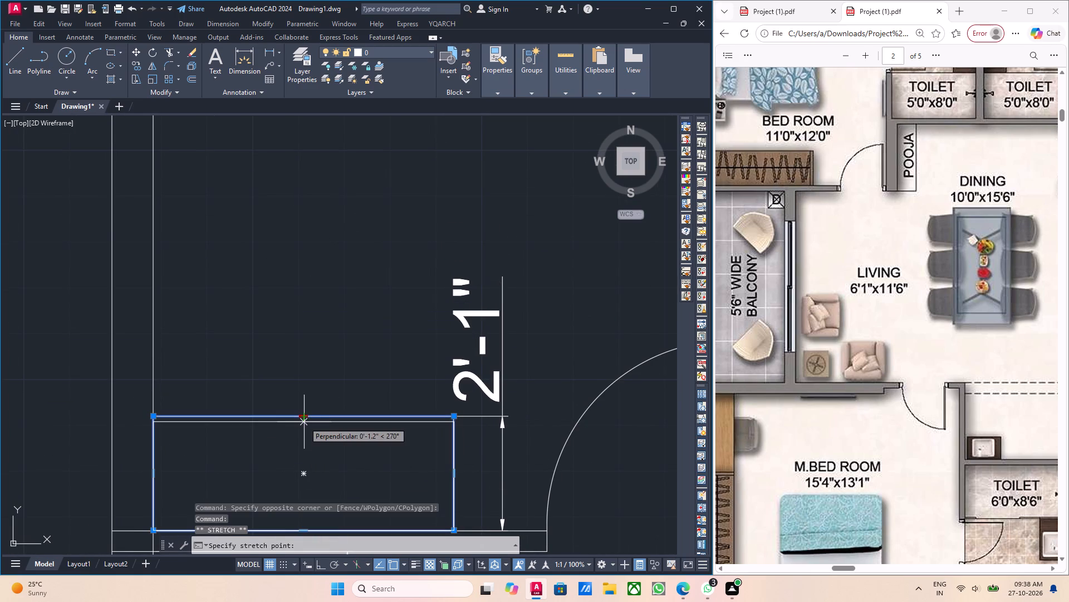
key(1)
key(Return)
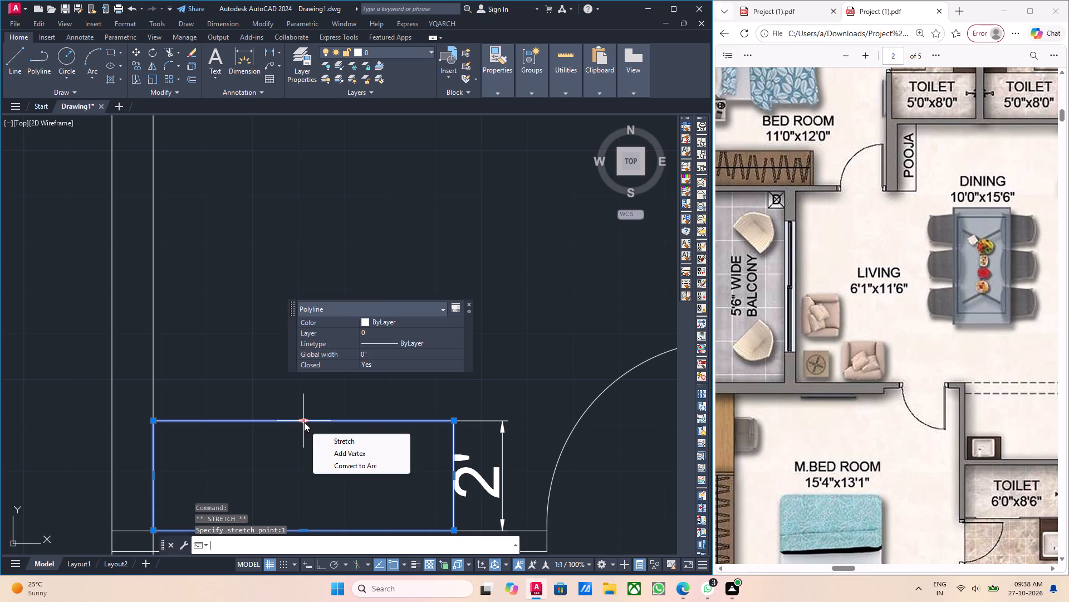
click(221, 332)
scroll(271, 375, down, 1)
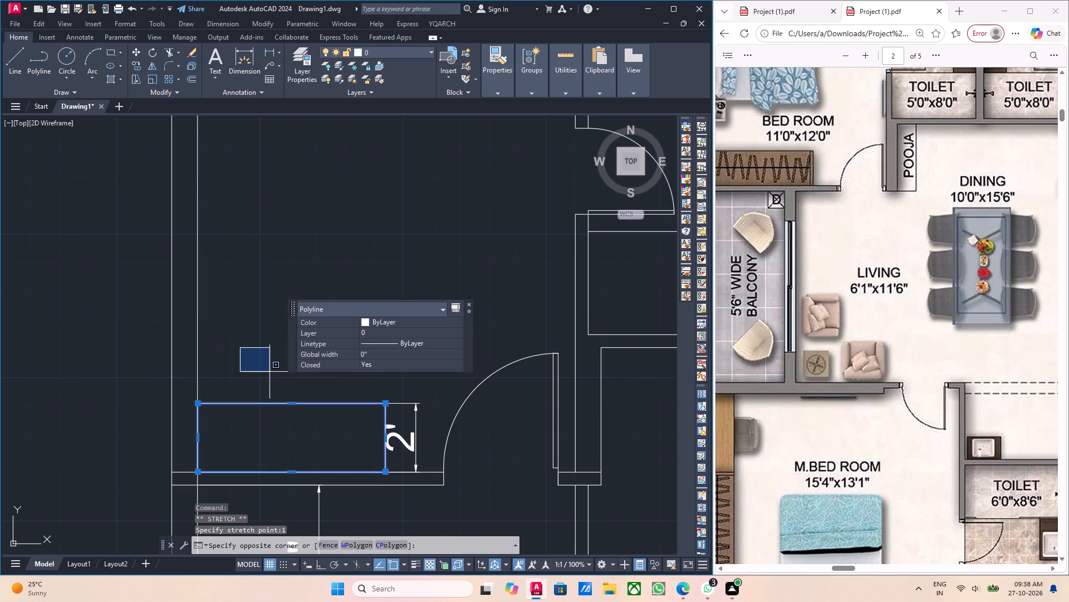
click(271, 371)
key(Escape)
key(Escape)
Erase the wardrobe's depth dimension beside its door-side end.
scroll(400, 460, up, 2)
drag(405, 448, 408, 449)
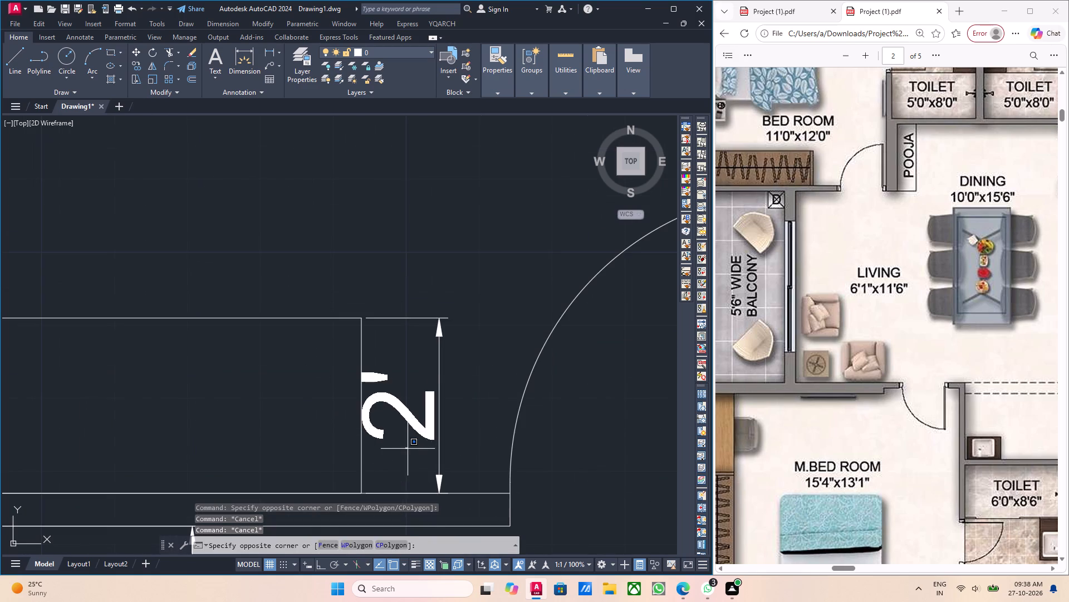
drag(408, 449, 389, 414)
click(383, 401)
middle_click(450, 443)
key(Delete)
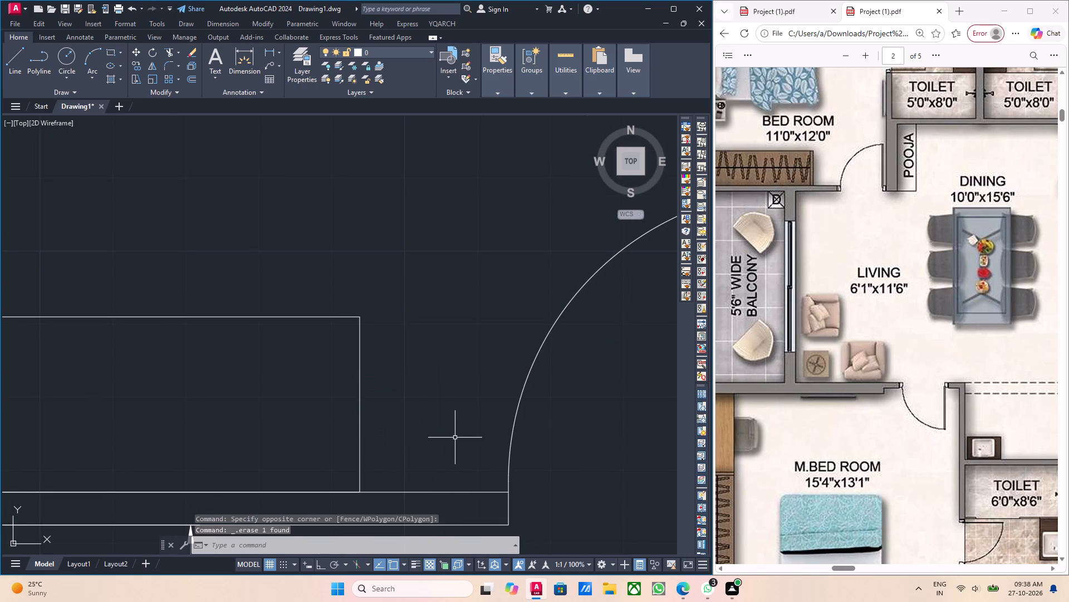
Stretch the wardrobe's short end toward the bedroom door, making the rectangle about 5'-10" long.
middle_drag(505, 433, 509, 457)
scroll(429, 421, up, 1)
scroll(421, 422, down, 3)
middle_drag(425, 418, 494, 399)
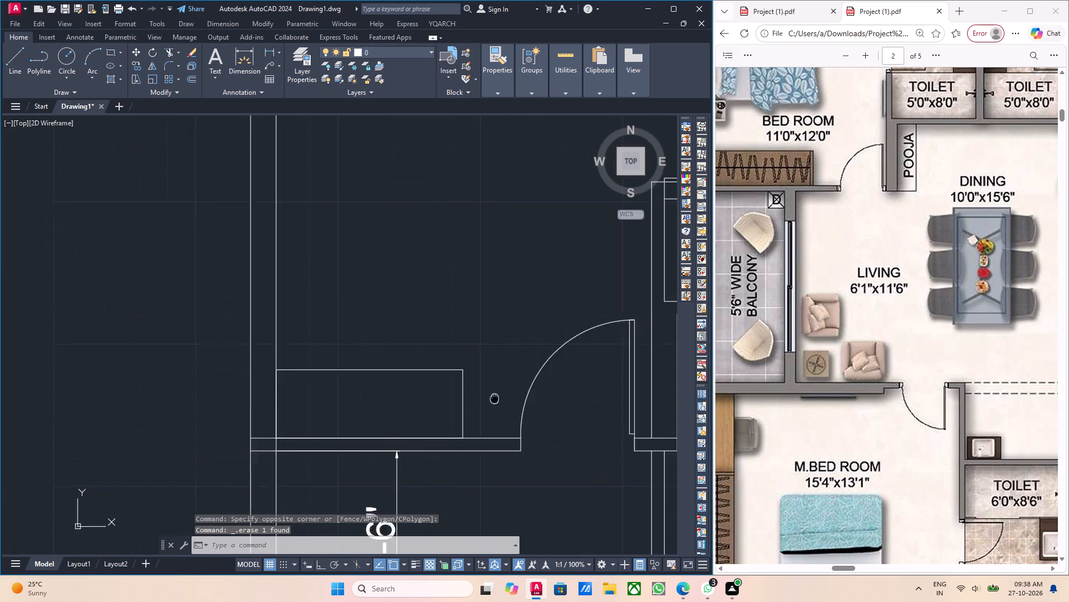
middle_drag(494, 399, 506, 394)
click(488, 407)
click(439, 407)
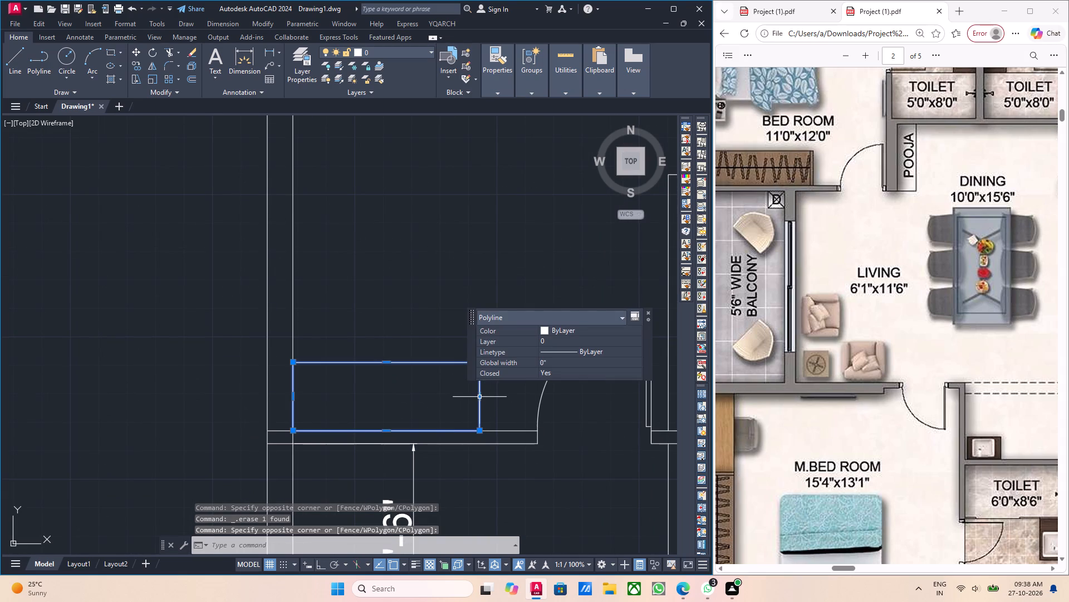
click(480, 397)
click(492, 397)
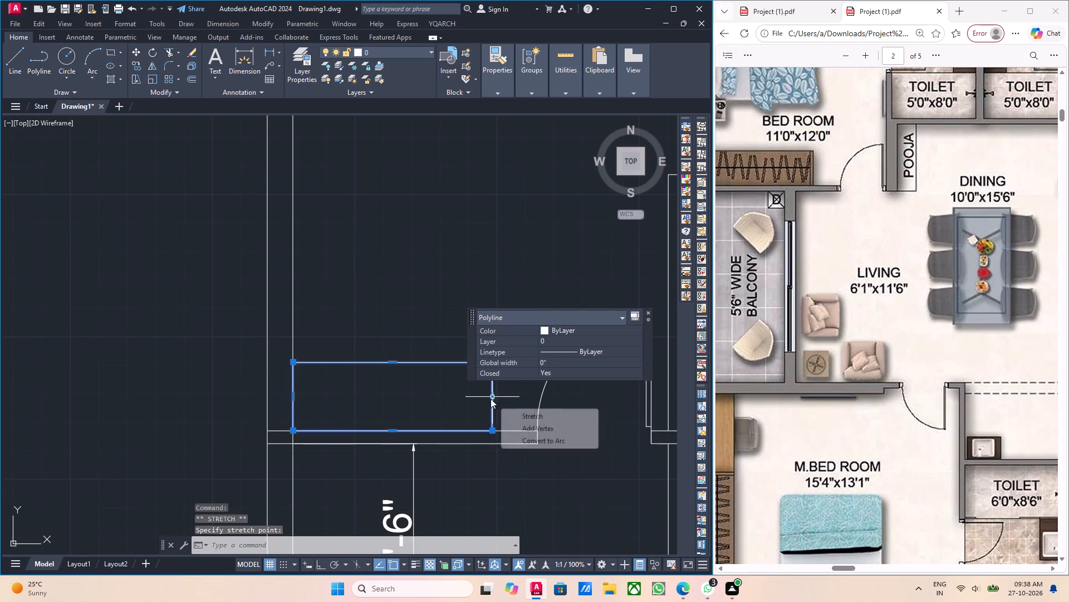
key(Escape)
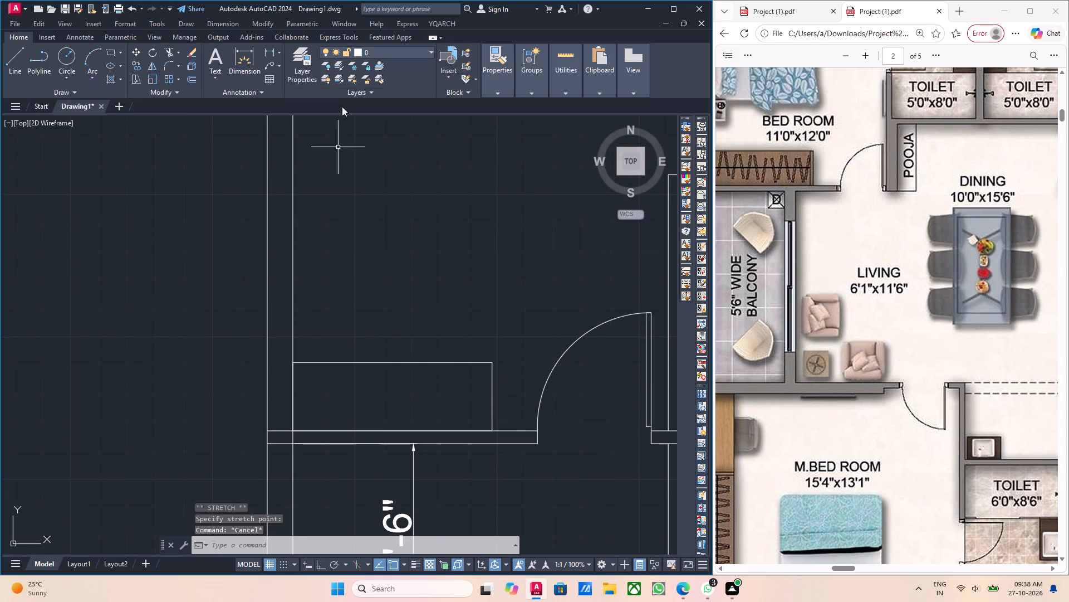
Add a horizontal linear dimension for the wardrobe's length above its room-side edge.
click(267, 48)
drag(295, 362, 313, 365)
click(494, 362)
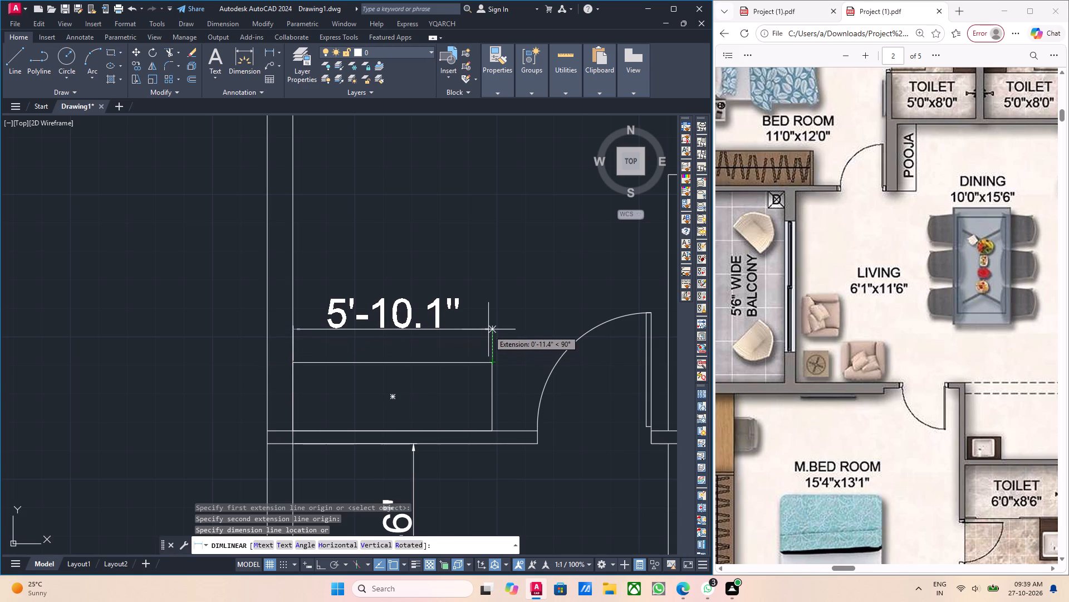
click(488, 329)
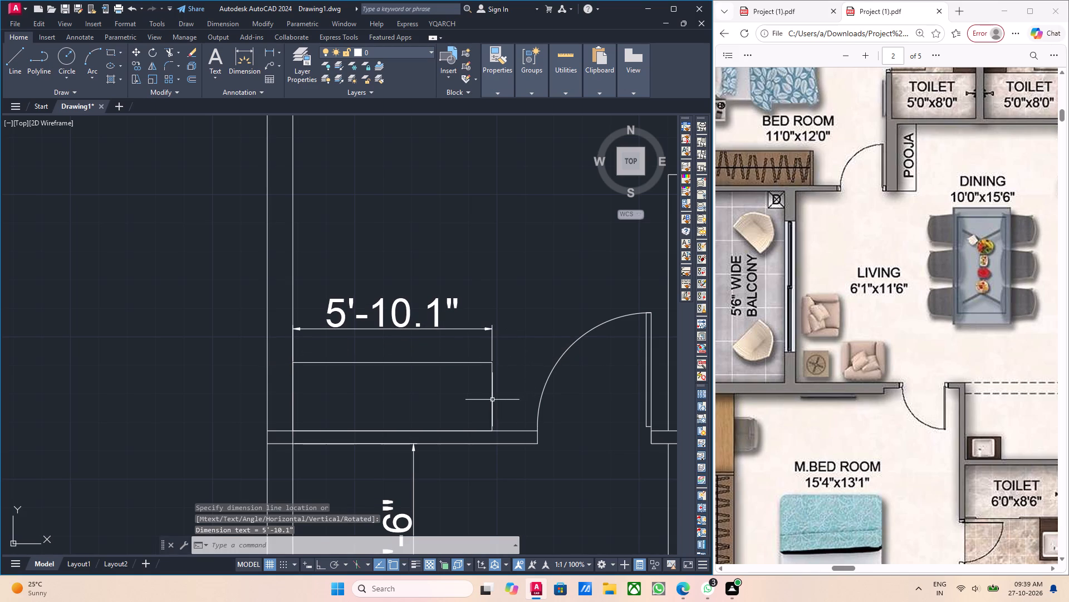
Stretch the wardrobe's door-side end 2" farther toward the bedroom door.
click(490, 401)
click(494, 401)
click(493, 400)
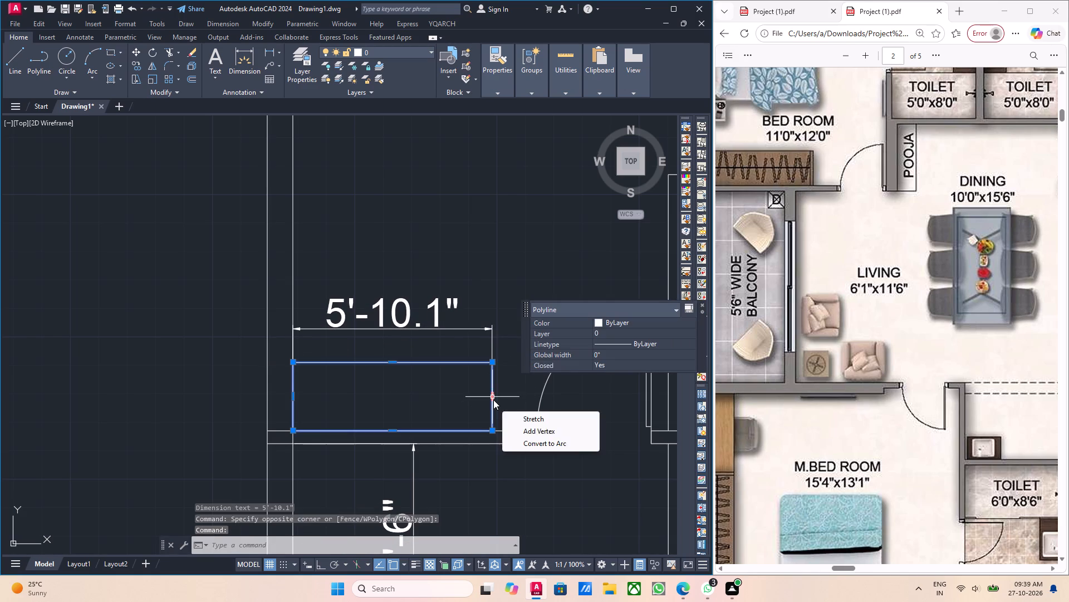
click(493, 400)
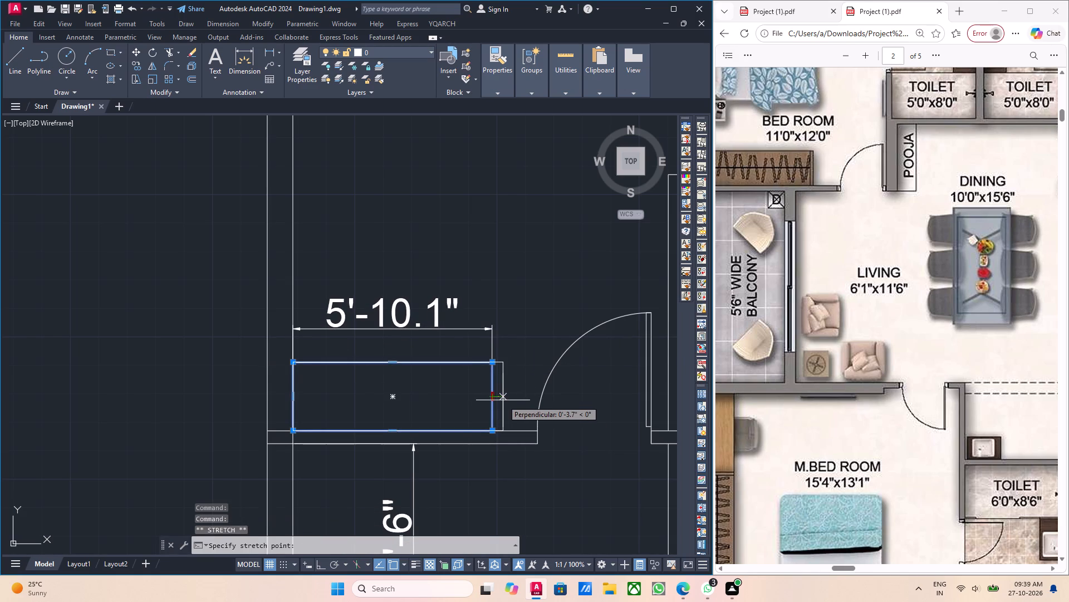
key(2)
key(Return)
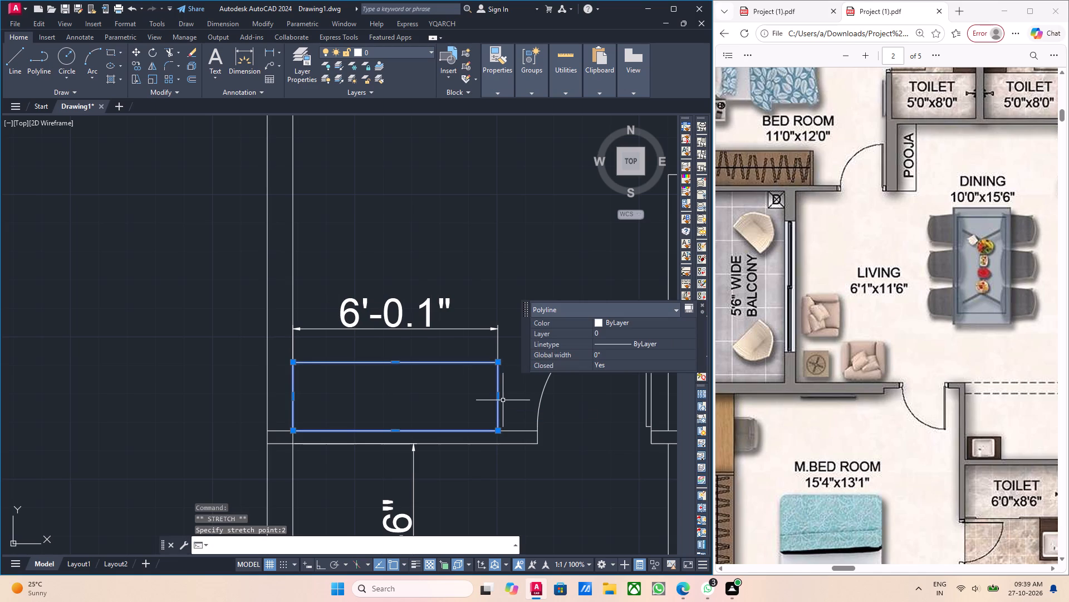
click(405, 265)
key(Escape)
key(Escape)
Stretch the wardrobe's door-side end back by 0.1", making the length 6'.
scroll(505, 400, up, 2)
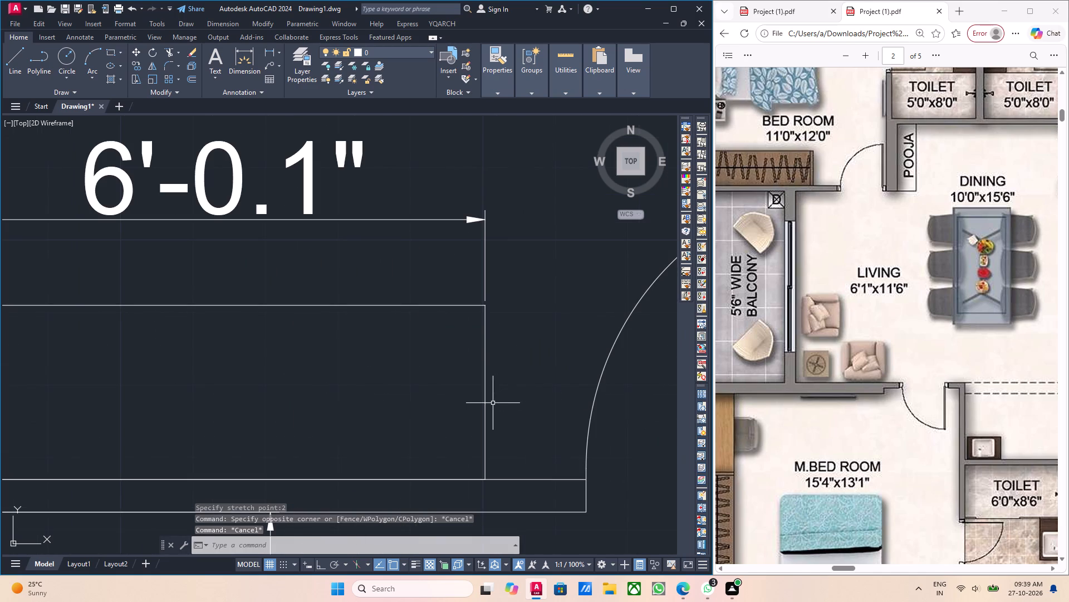
click(487, 400)
click(486, 393)
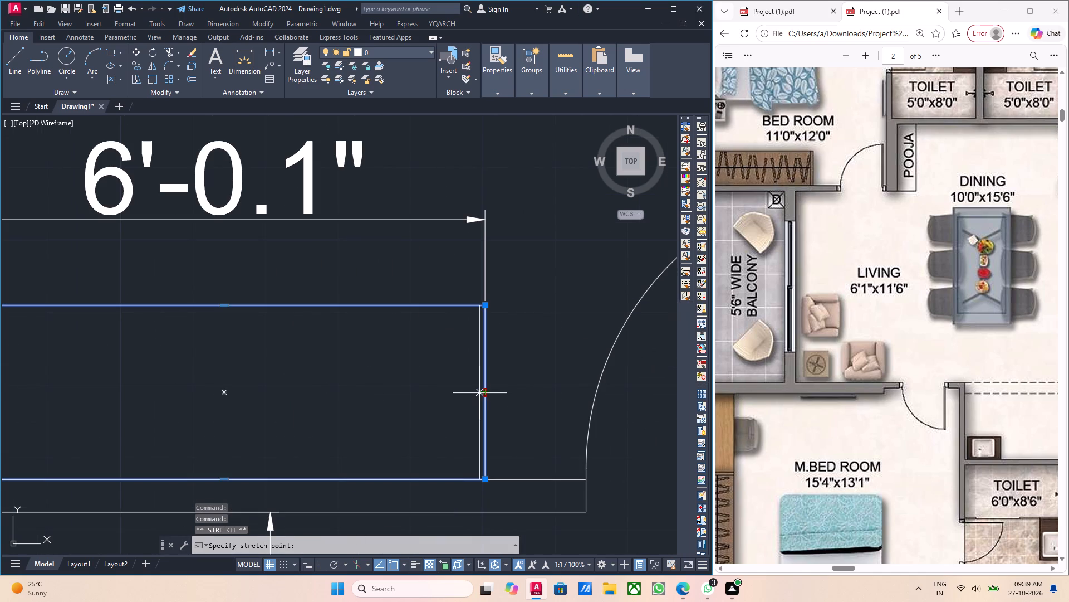
text(0.1)
key(Return)
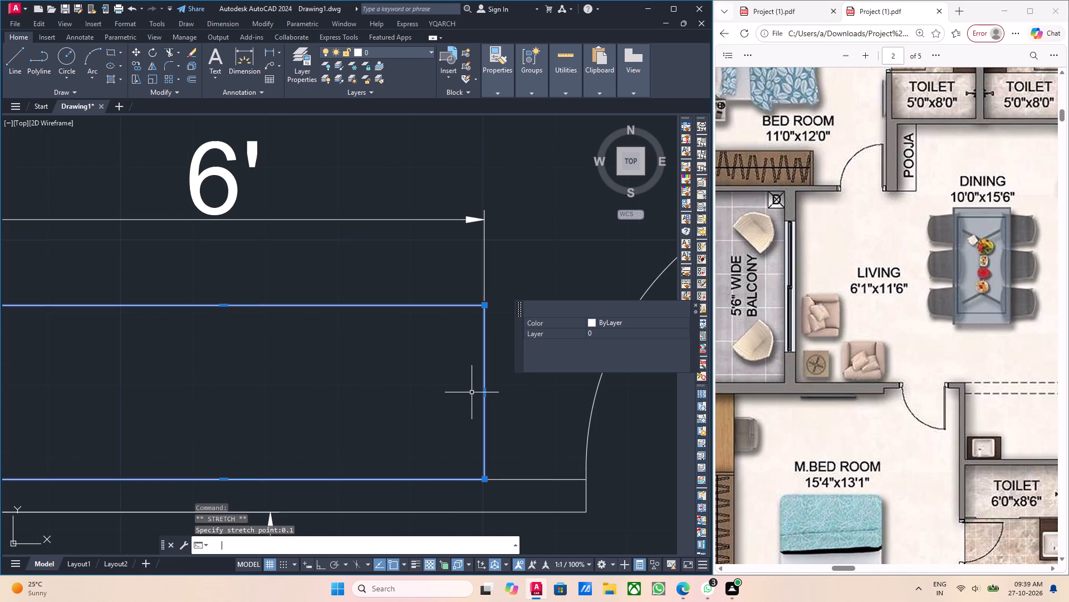
key(Escape)
Erase the wardrobe's length dimension above its room-side edge.
scroll(416, 359, down, 3)
scroll(413, 359, up, 1)
middle_click(413, 360)
key(Escape)
drag(411, 328, 411, 327)
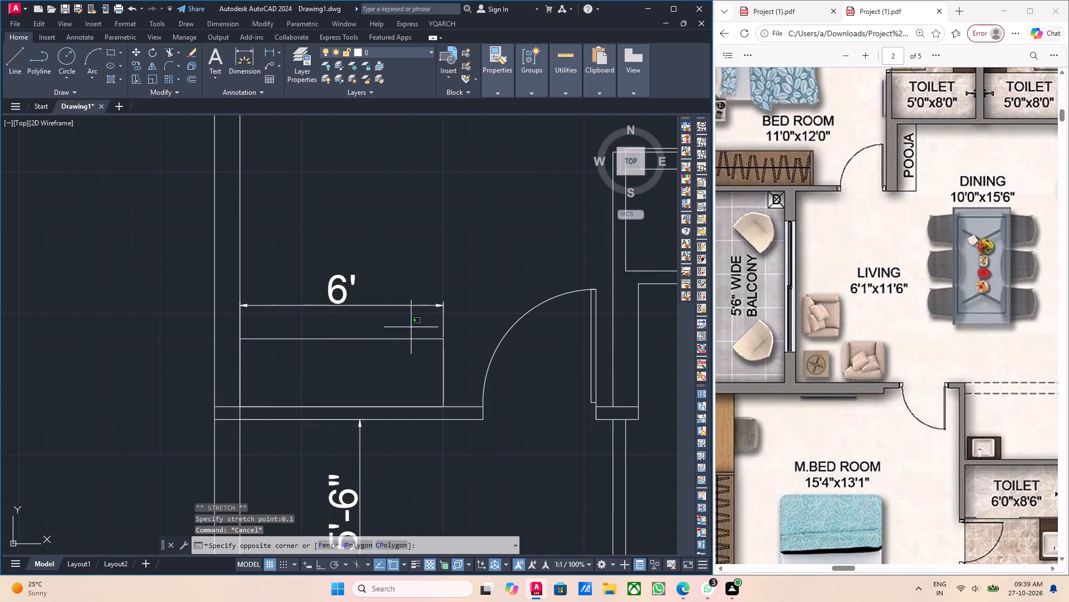
drag(411, 327, 389, 313)
click(346, 283)
key(Delete)
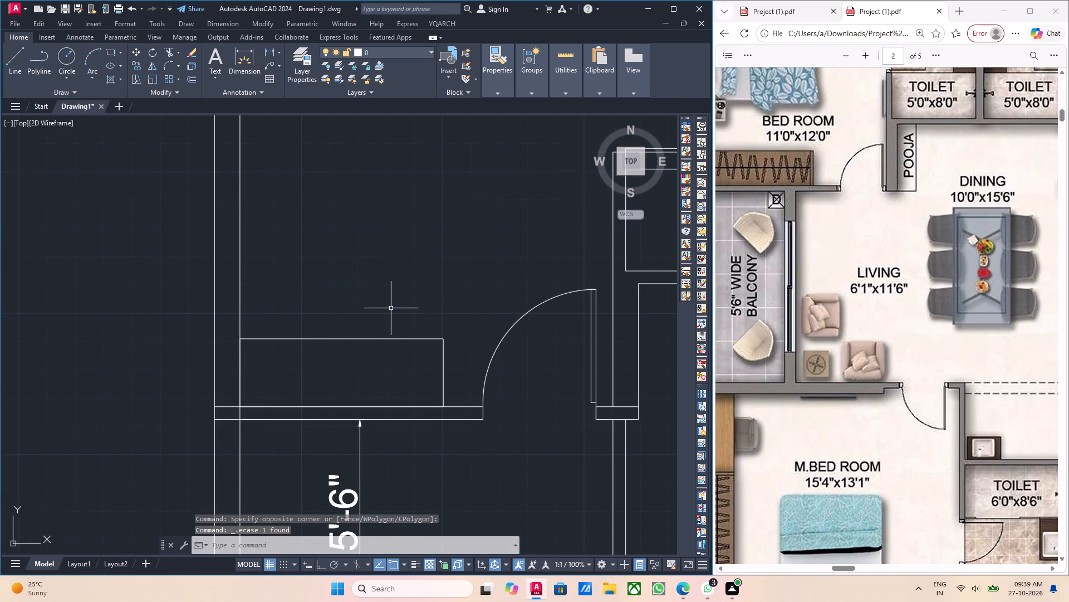
middle_drag(336, 413, 406, 404)
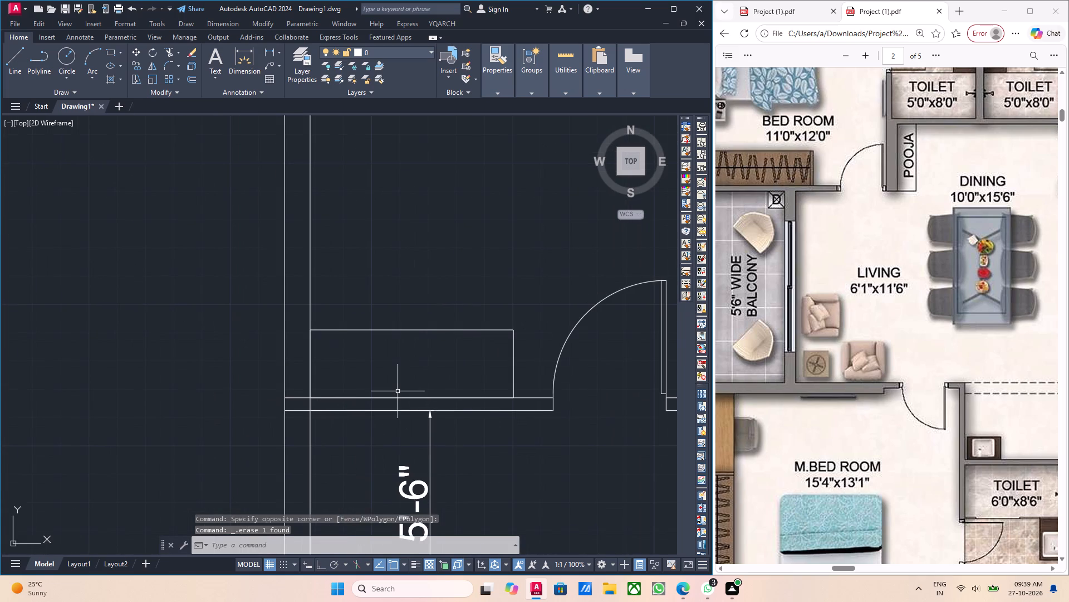
Draw a lengthwise centre line inside the bedroom wardrobe, from the midpoint of its door-side end to the wall-side end.
middle_drag(371, 407, 534, 423)
scroll(486, 408, up, 1)
middle_drag(479, 414, 383, 402)
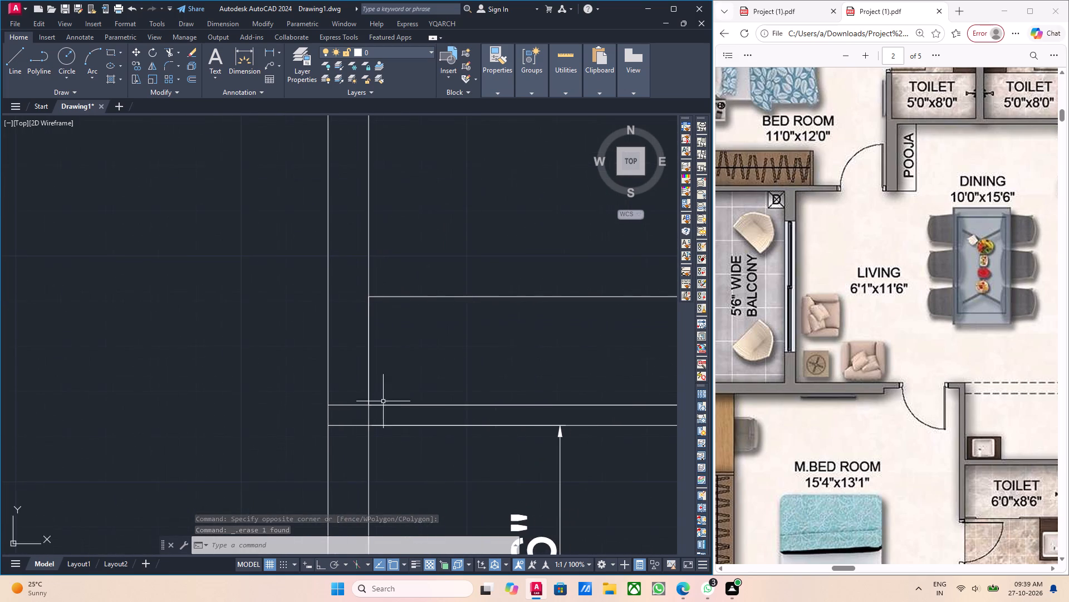
middle_drag(374, 387, 345, 385)
middle_drag(453, 385, 255, 387)
middle_drag(445, 371, 439, 371)
key(l)
key(Return)
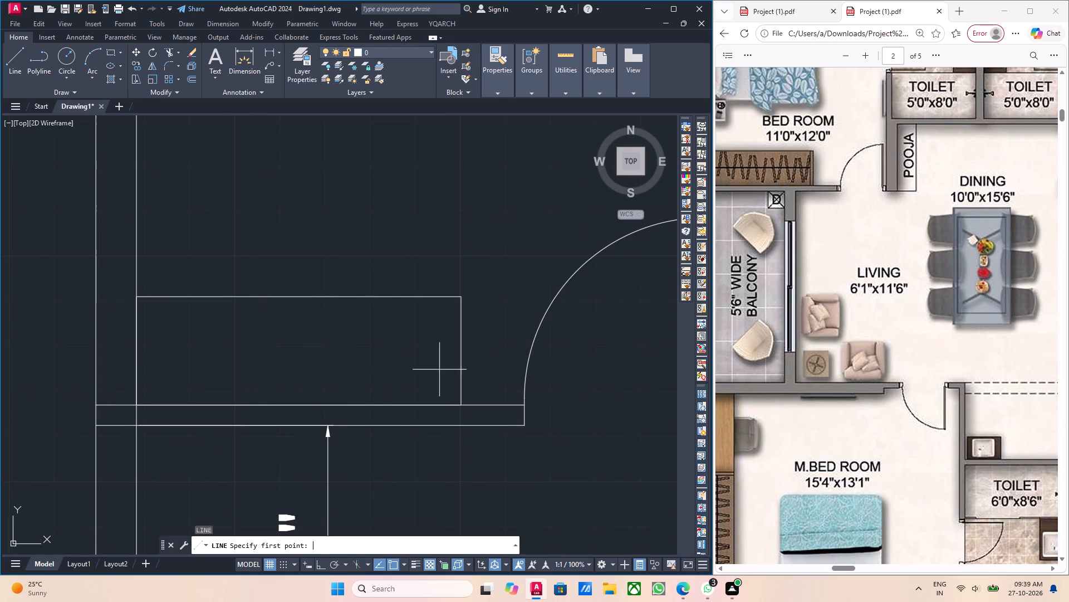
click(460, 352)
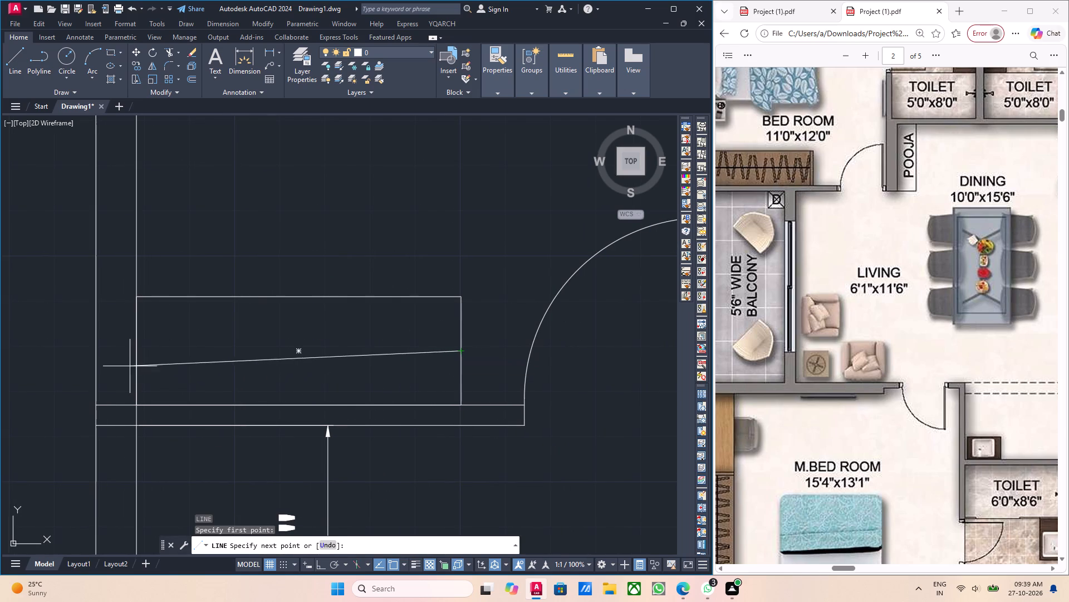
click(135, 350)
key(Escape)
Draw a narrow upright rectangle inside the wardrobe at its wall-side end, spanning nearly the full depth as a hanger.
middle_drag(242, 388, 326, 396)
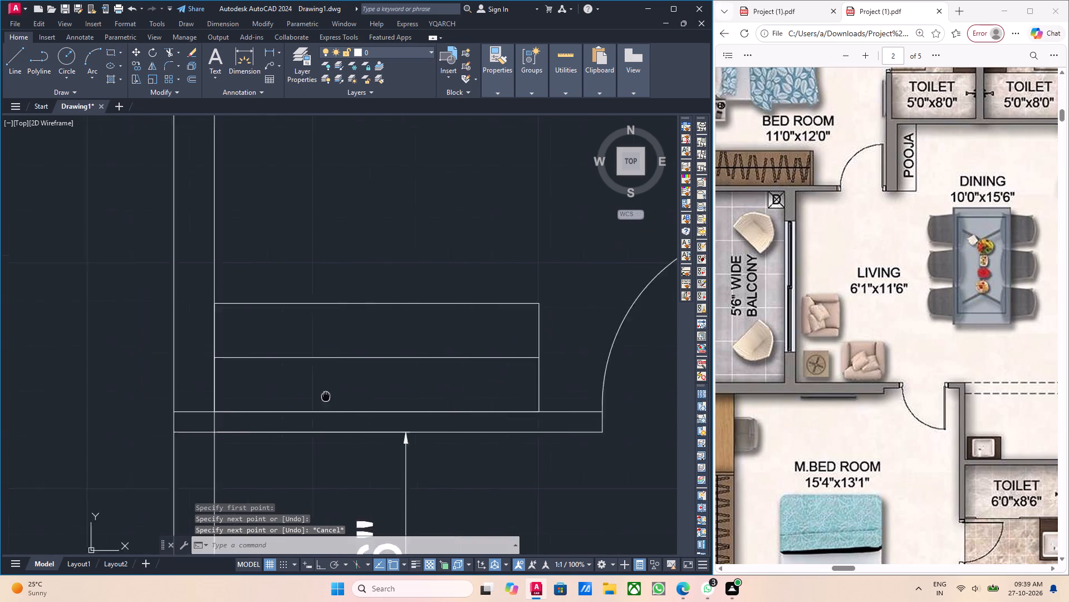
middle_drag(326, 396, 354, 411)
middle_drag(266, 401, 325, 372)
middle_drag(358, 391, 415, 389)
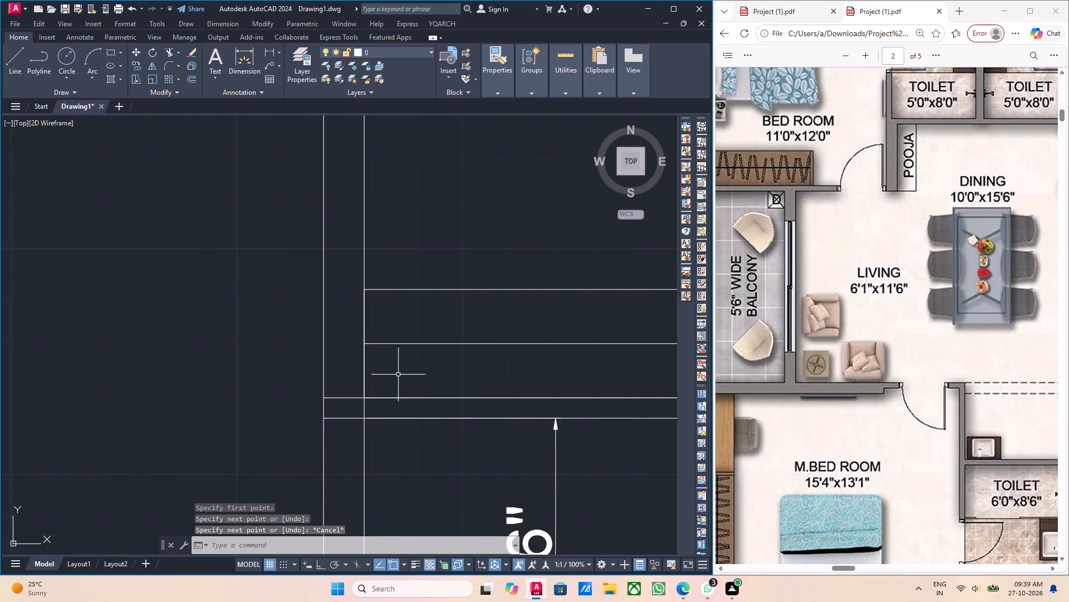
middle_click(403, 370)
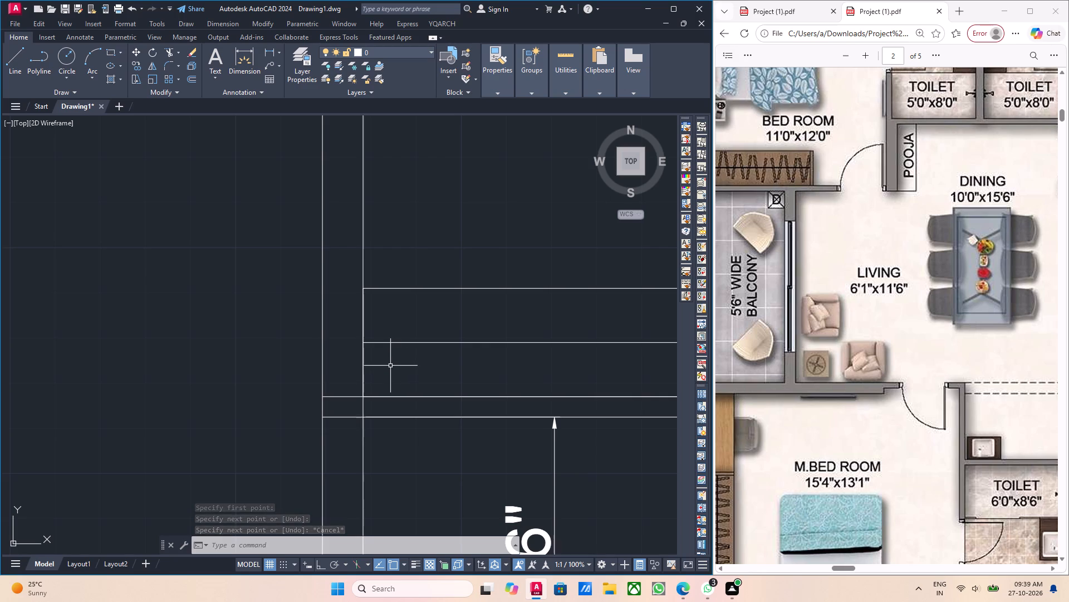
text(re)
key(x)
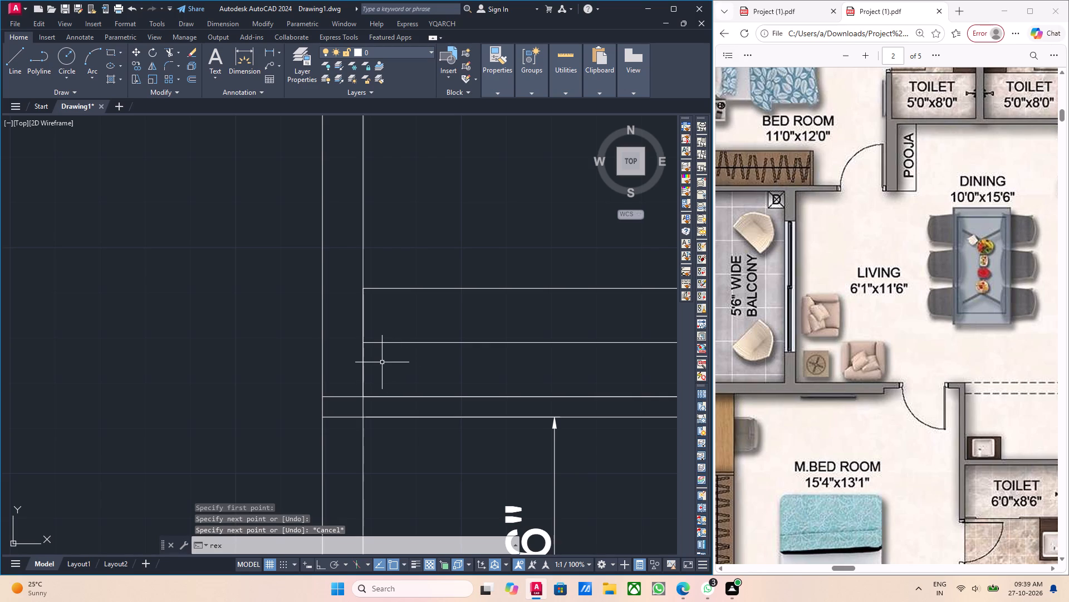
key(BackSpace)
key(c)
key(Return)
scroll(379, 352, up, 2)
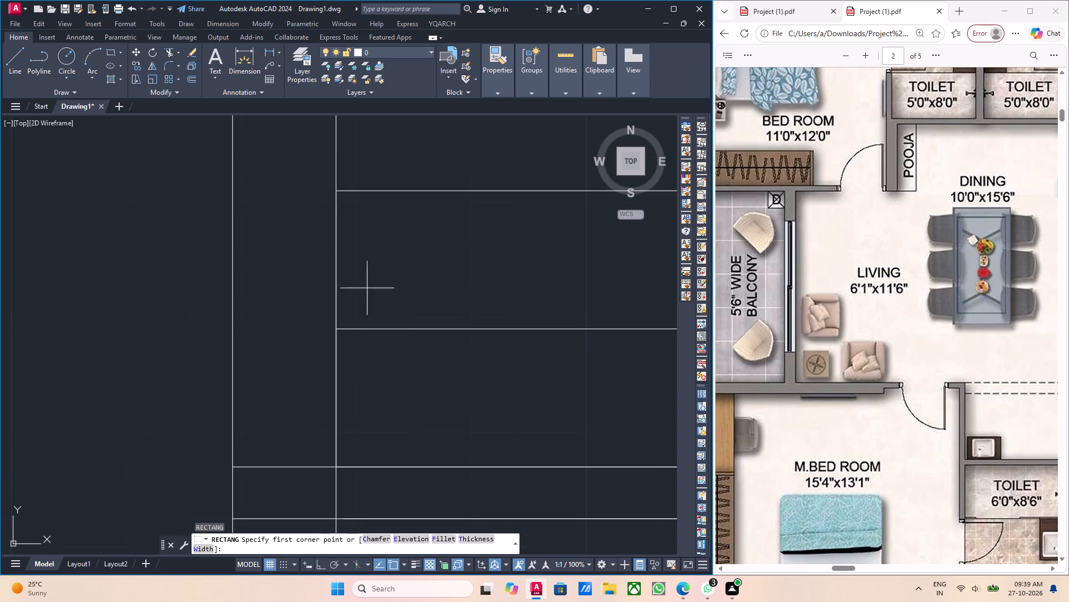
click(347, 202)
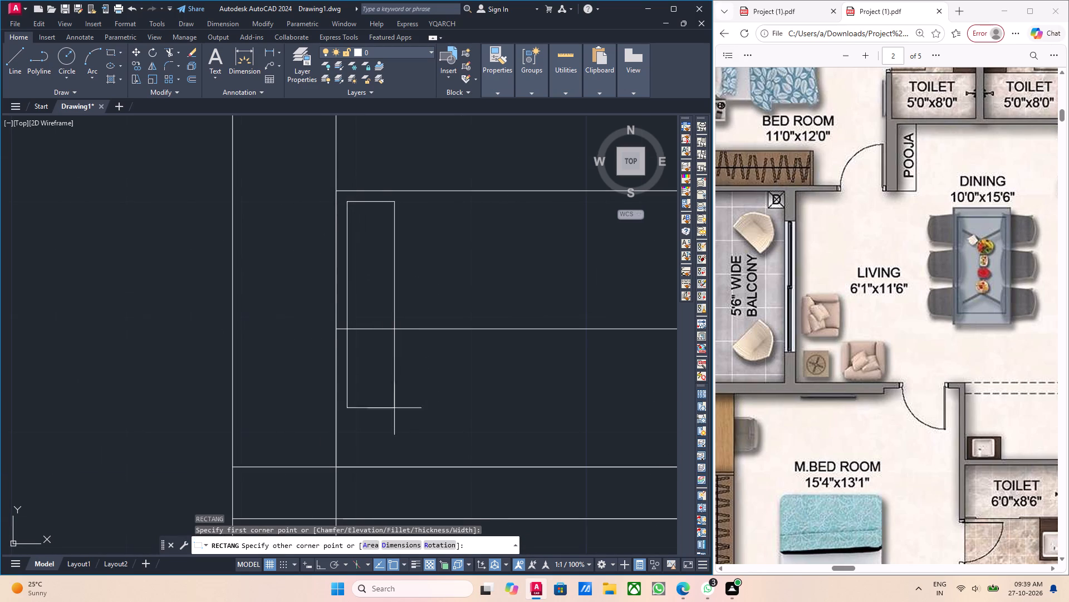
click(360, 454)
key(grave)
key(Escape)
Copy the narrow hanger rectangle a short distance along the wardrobe's centre line toward the door.
scroll(351, 383, up, 3)
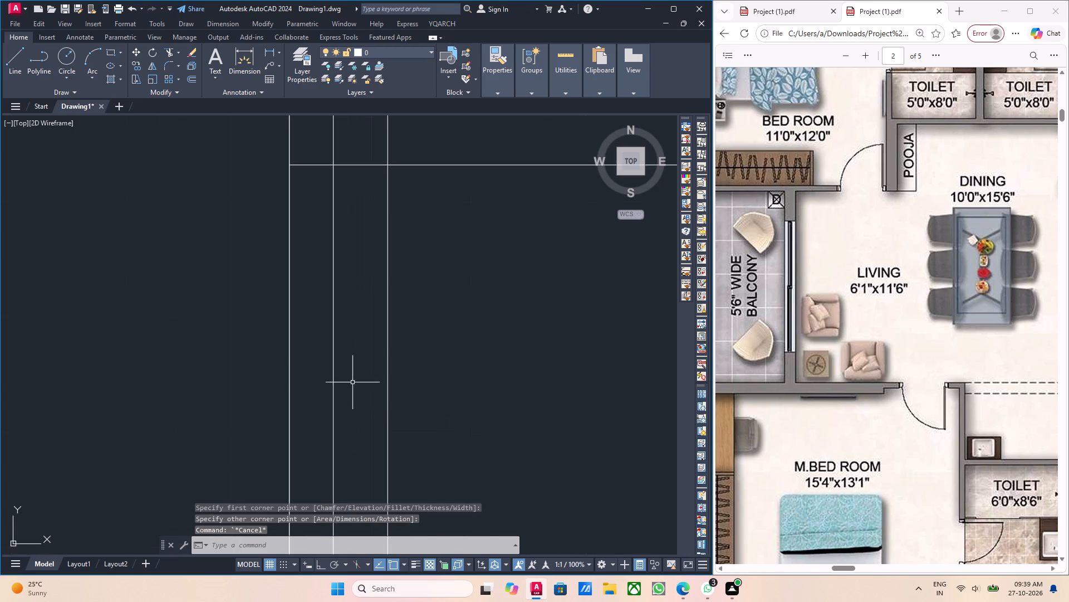
drag(394, 387, 364, 389)
click(347, 384)
middle_drag(436, 389, 379, 390)
middle_drag(452, 394, 415, 389)
key(c)
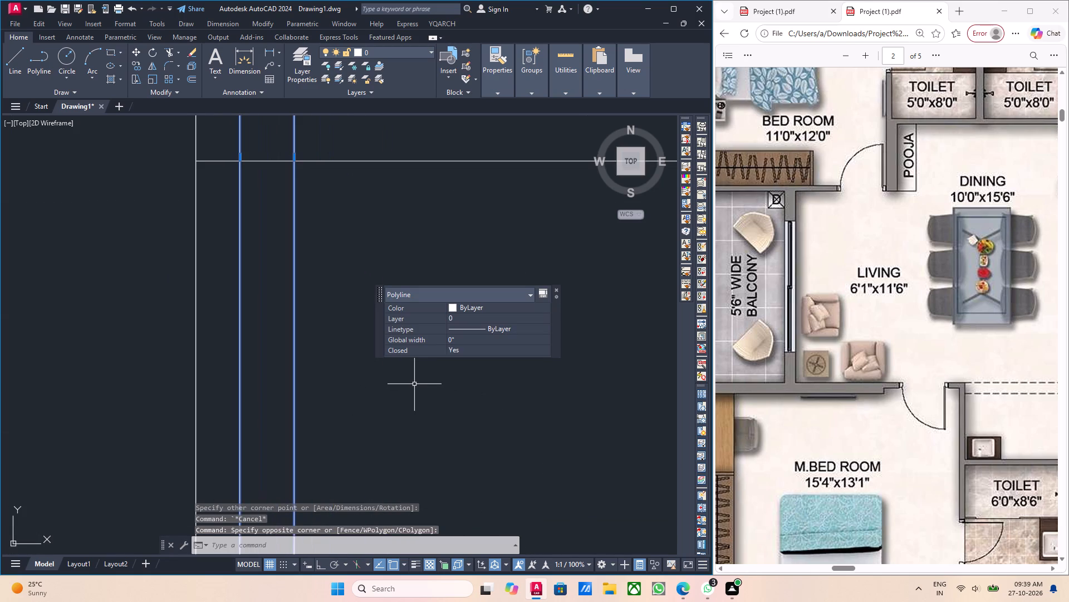
key(o)
key(Return)
scroll(310, 247, down, 2)
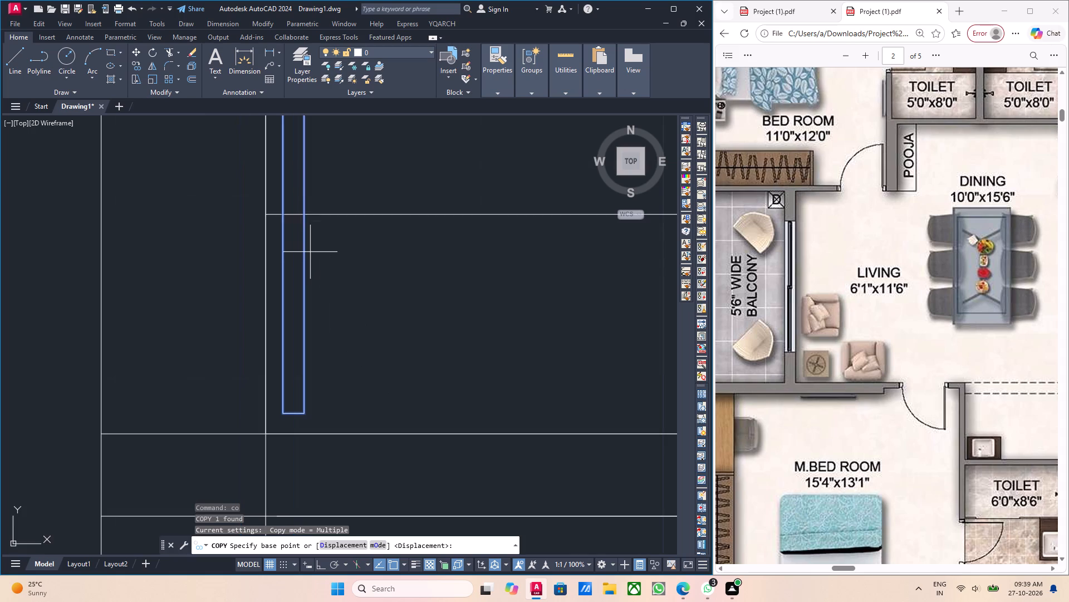
middle_drag(320, 311, 320, 344)
click(301, 243)
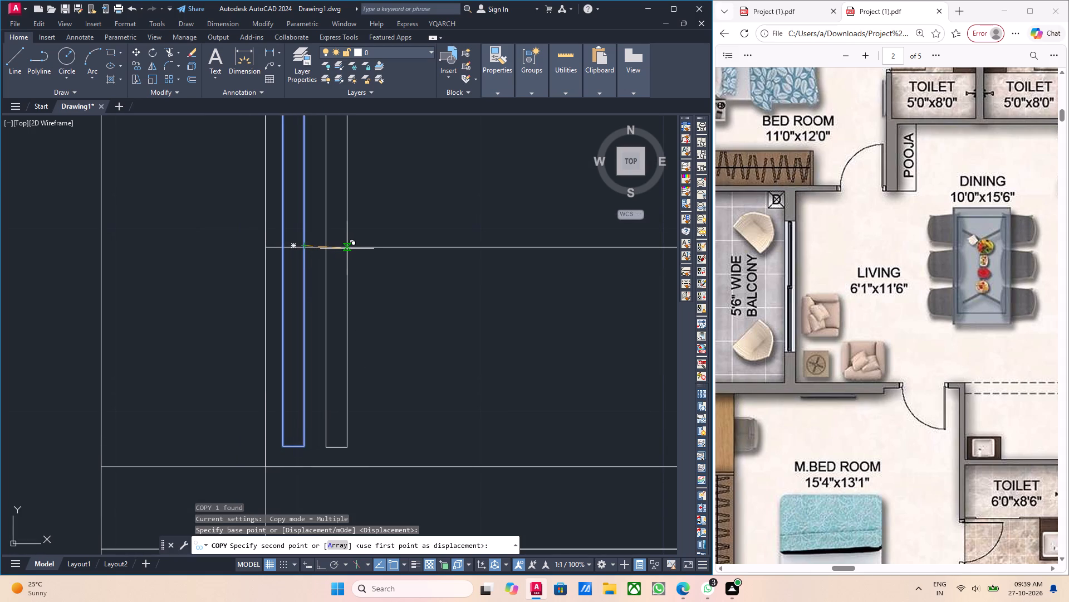
click(354, 250)
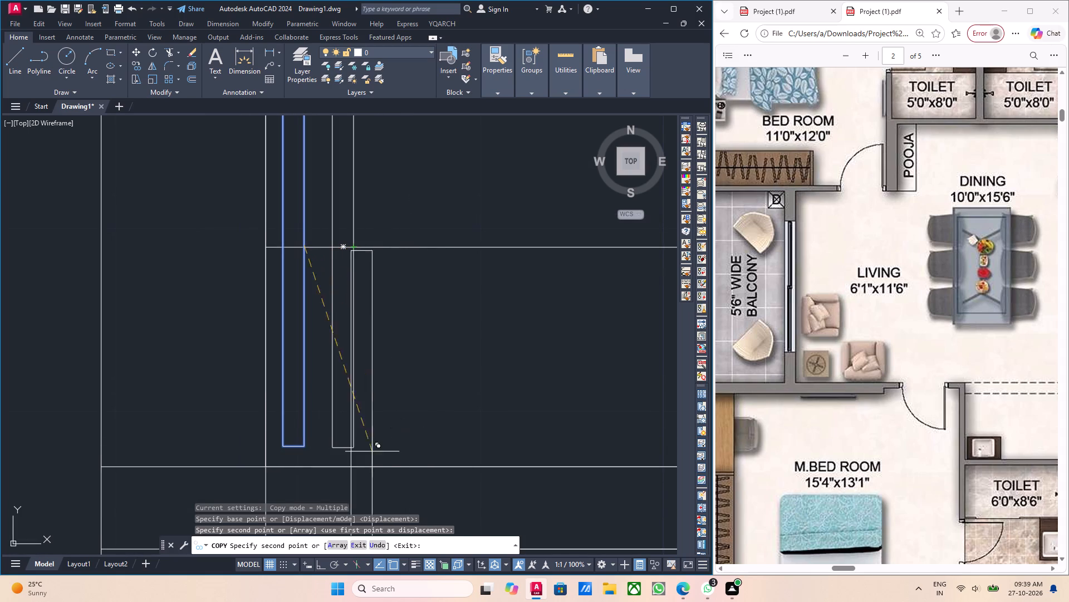
Array the hanger rectangle as 20 items fitted along the centre line up to the wardrobe's door-side end.
click(338, 546)
click(361, 542)
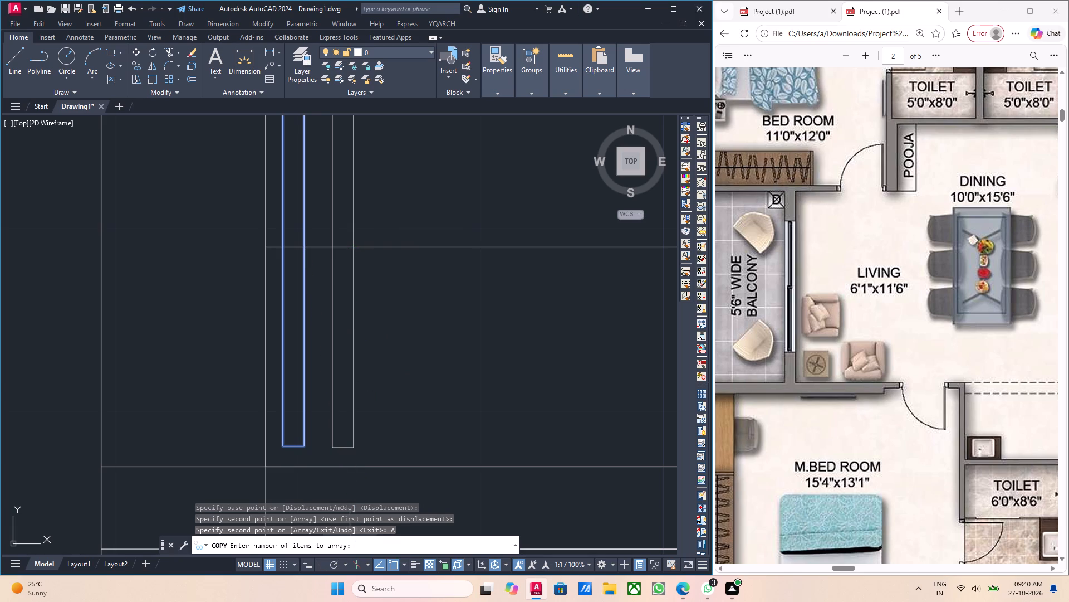
text(20)
key(Return)
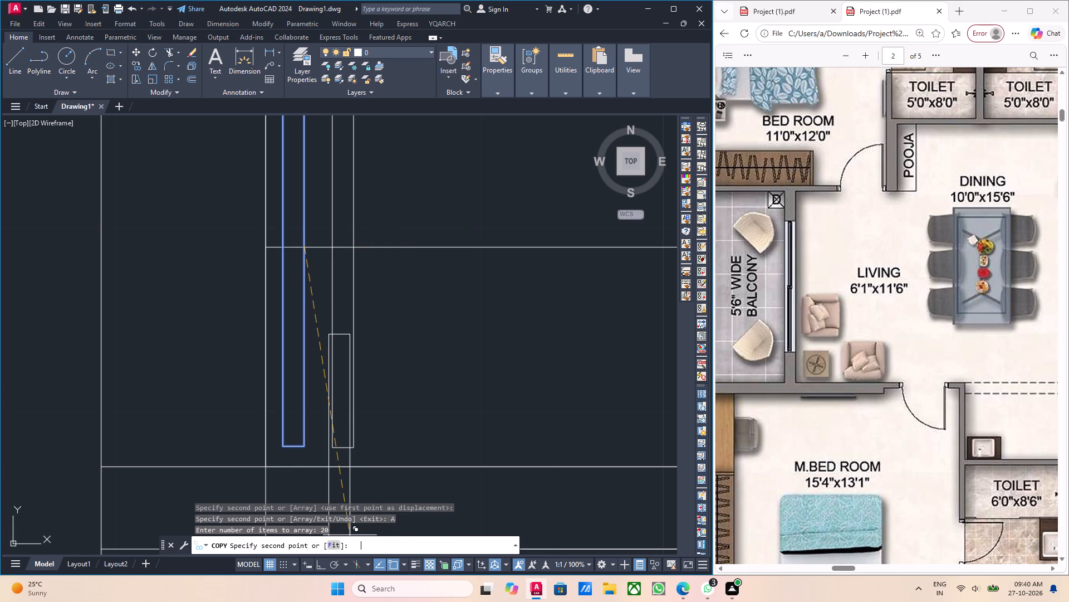
scroll(435, 341, down, 5)
middle_drag(437, 319, 399, 373)
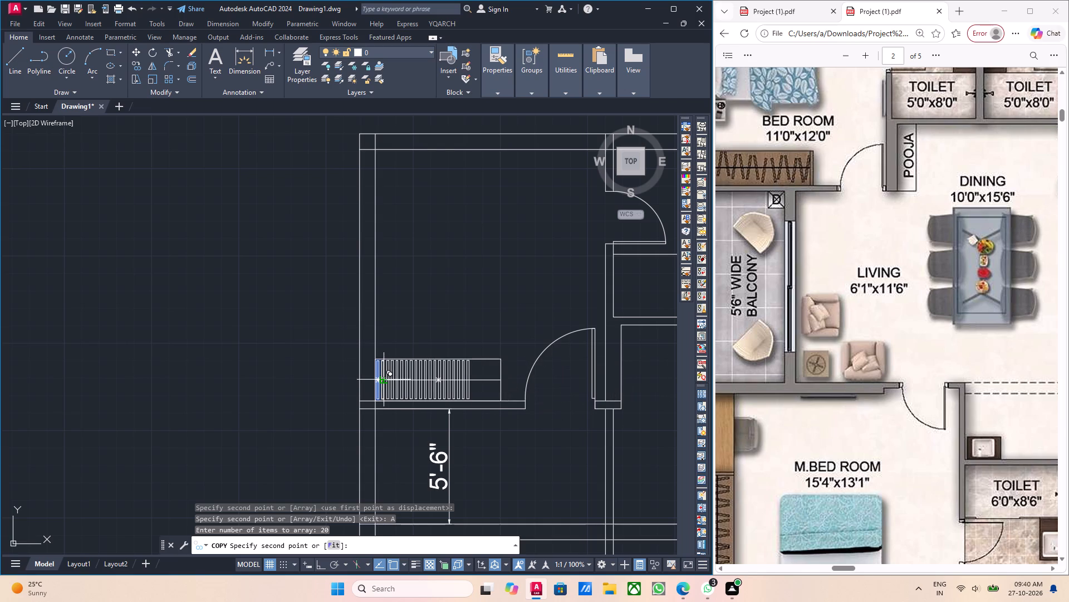
click(331, 550)
scroll(457, 396, up, 2)
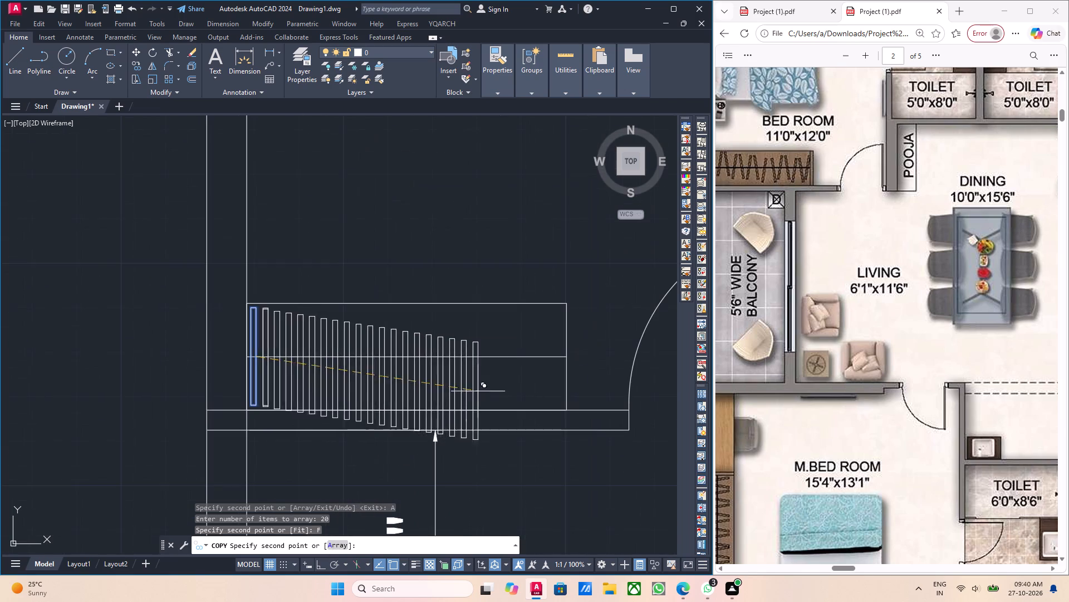
click(563, 360)
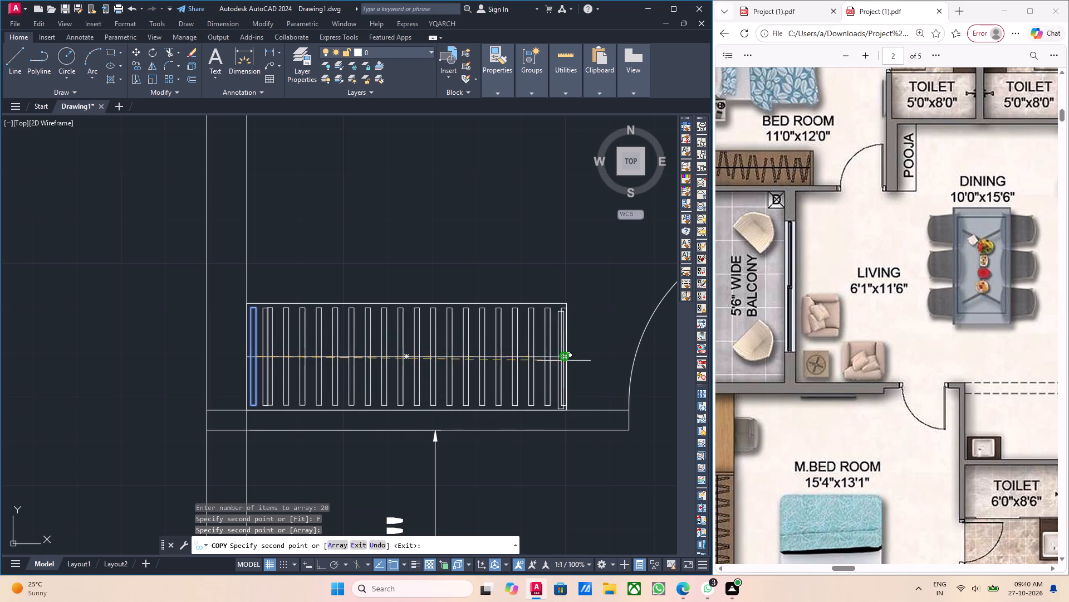
key(Escape)
Erase the arrayed hanger rectangle that overlaps the single copy near the wardrobe's wall-side end.
middle_drag(283, 359, 341, 421)
scroll(342, 417, up, 3)
middle_drag(339, 411, 370, 391)
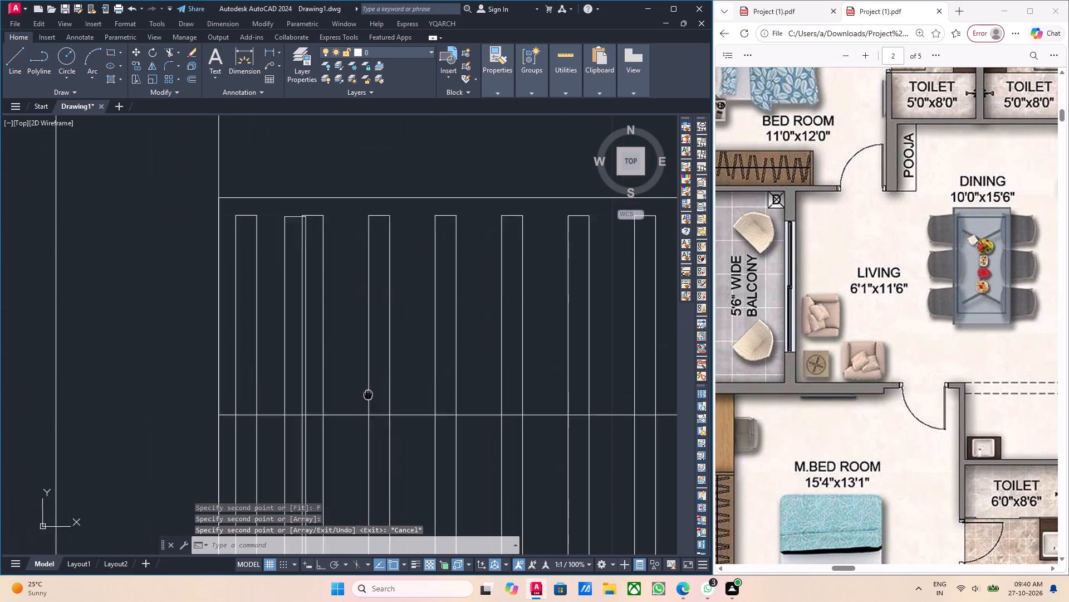
middle_drag(370, 391, 372, 387)
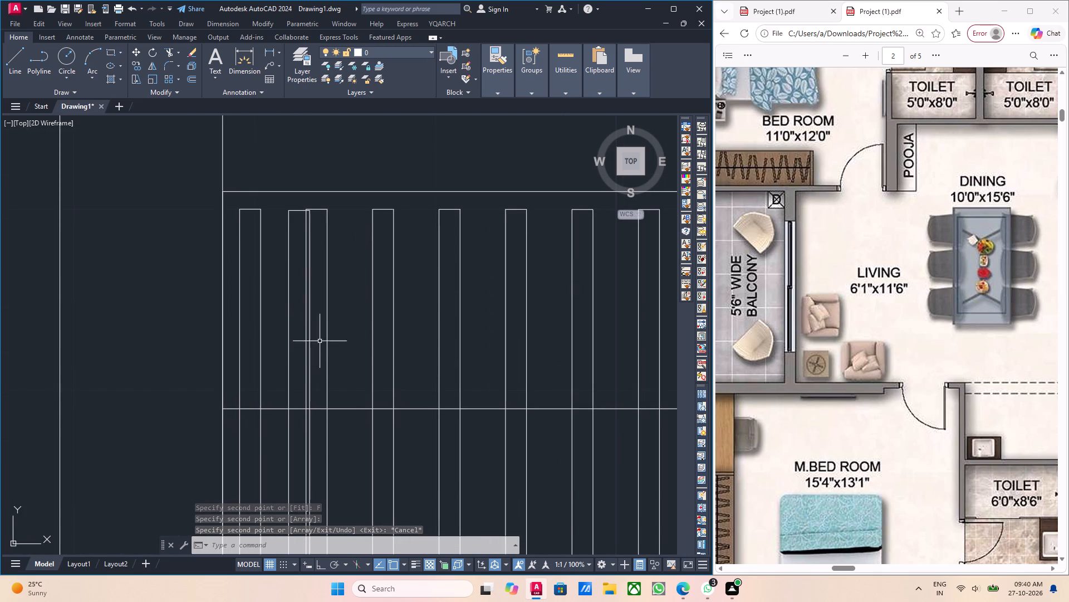
click(327, 270)
key(Escape)
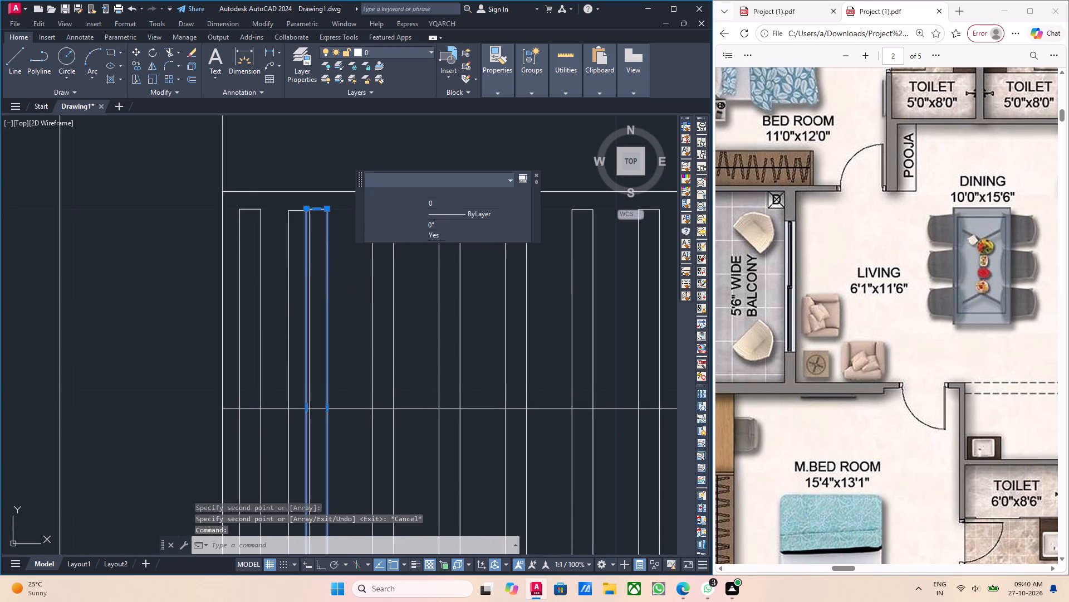
click(325, 292)
click(329, 297)
drag(351, 315, 340, 312)
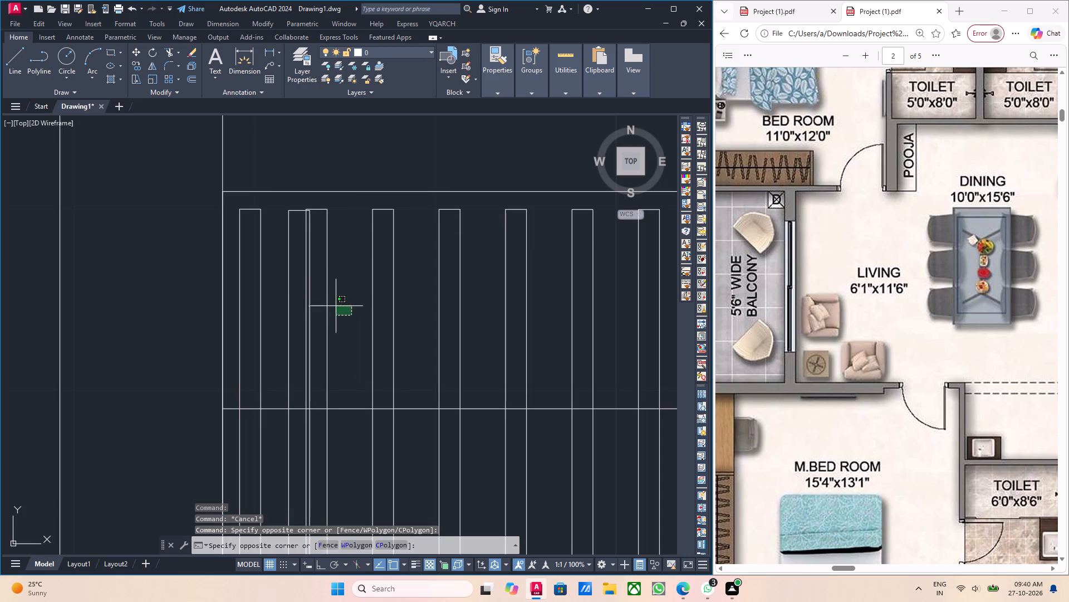
click(323, 298)
key(Delete)
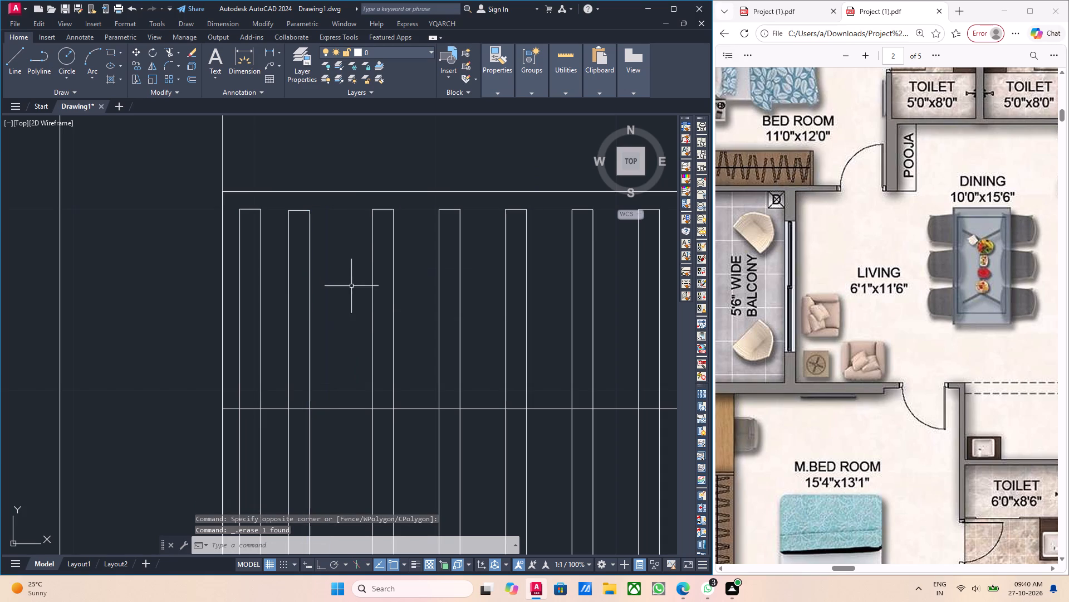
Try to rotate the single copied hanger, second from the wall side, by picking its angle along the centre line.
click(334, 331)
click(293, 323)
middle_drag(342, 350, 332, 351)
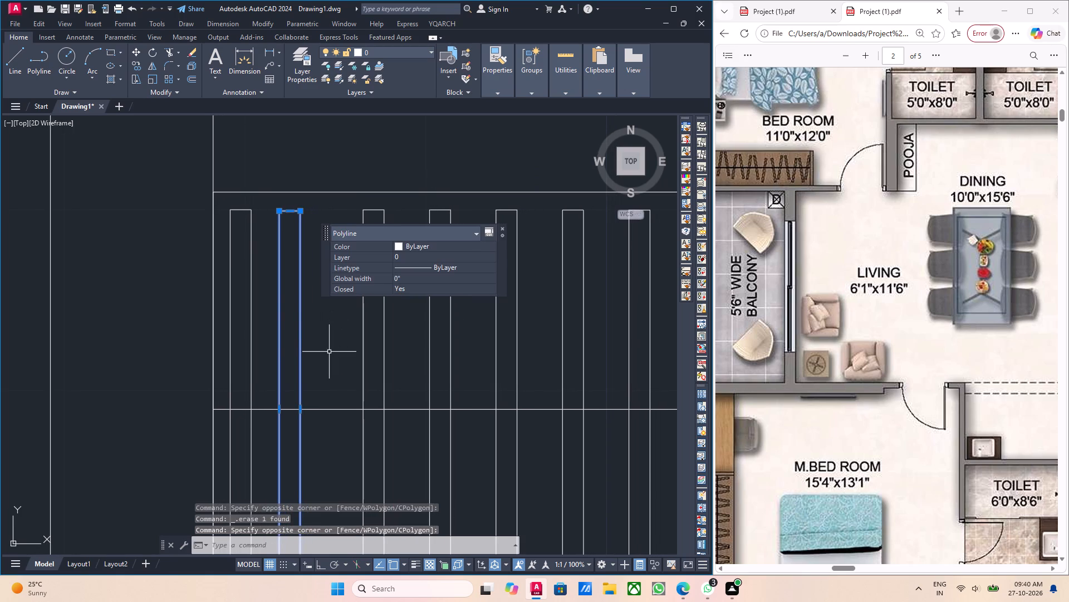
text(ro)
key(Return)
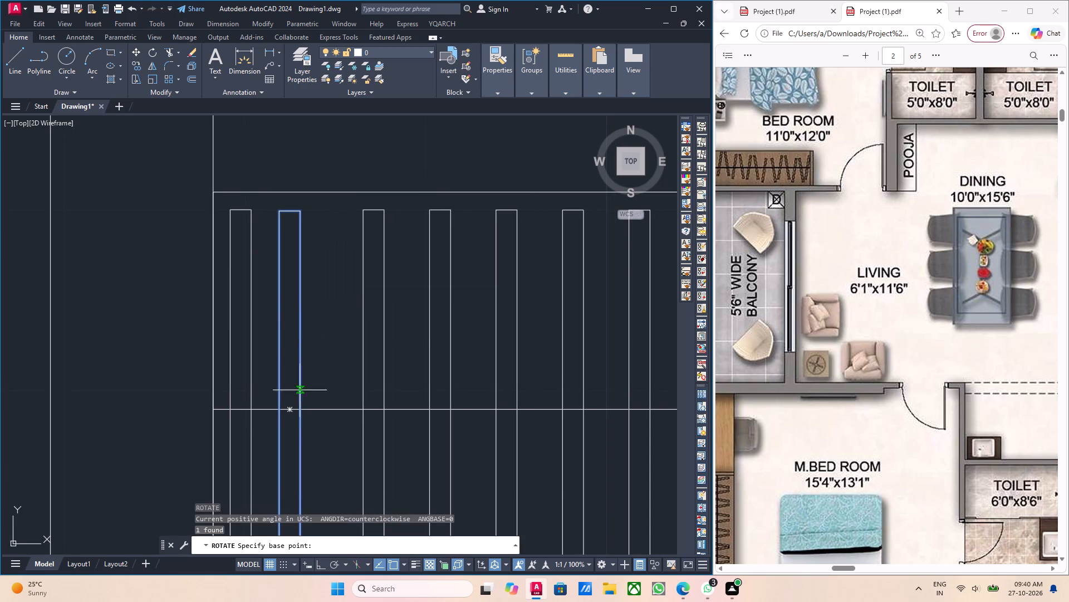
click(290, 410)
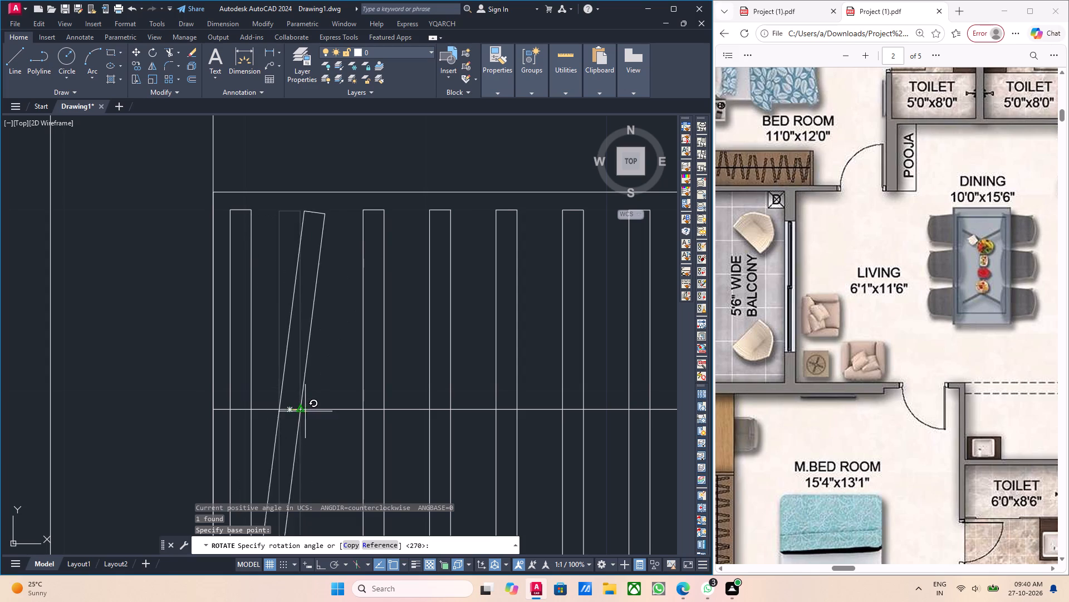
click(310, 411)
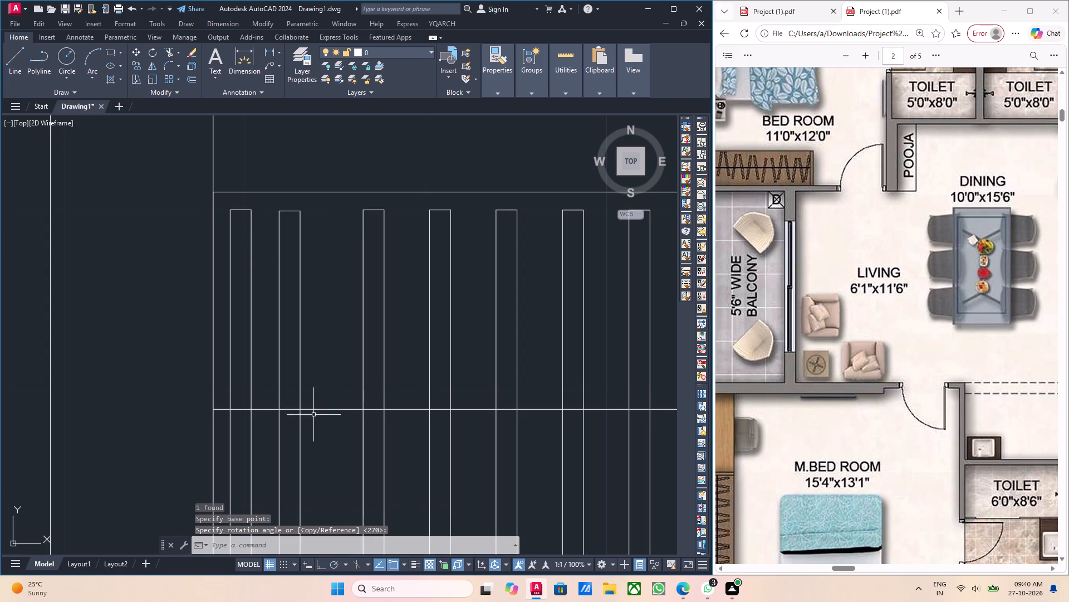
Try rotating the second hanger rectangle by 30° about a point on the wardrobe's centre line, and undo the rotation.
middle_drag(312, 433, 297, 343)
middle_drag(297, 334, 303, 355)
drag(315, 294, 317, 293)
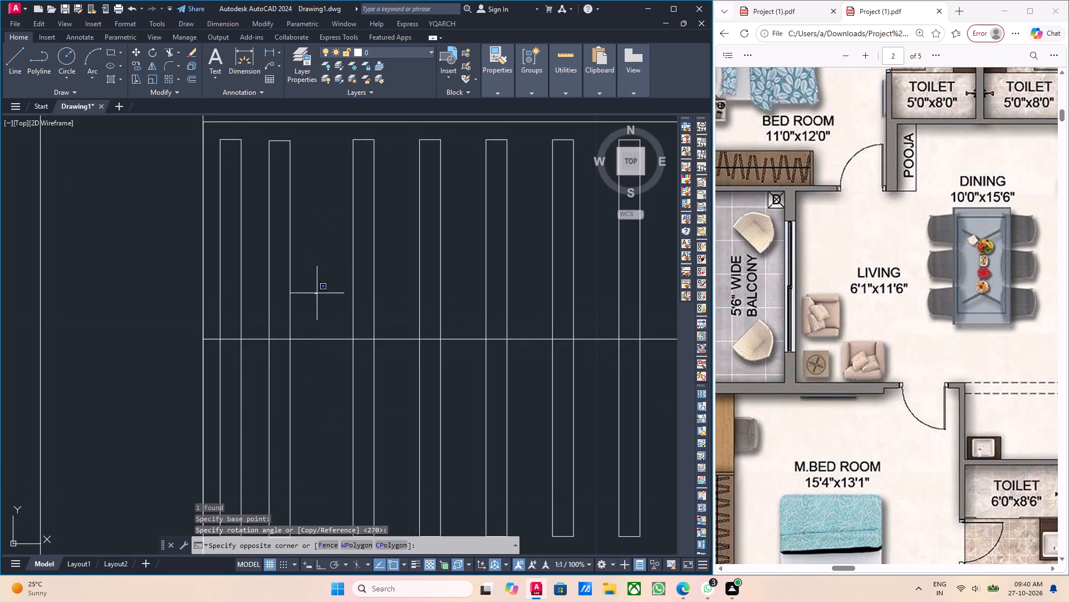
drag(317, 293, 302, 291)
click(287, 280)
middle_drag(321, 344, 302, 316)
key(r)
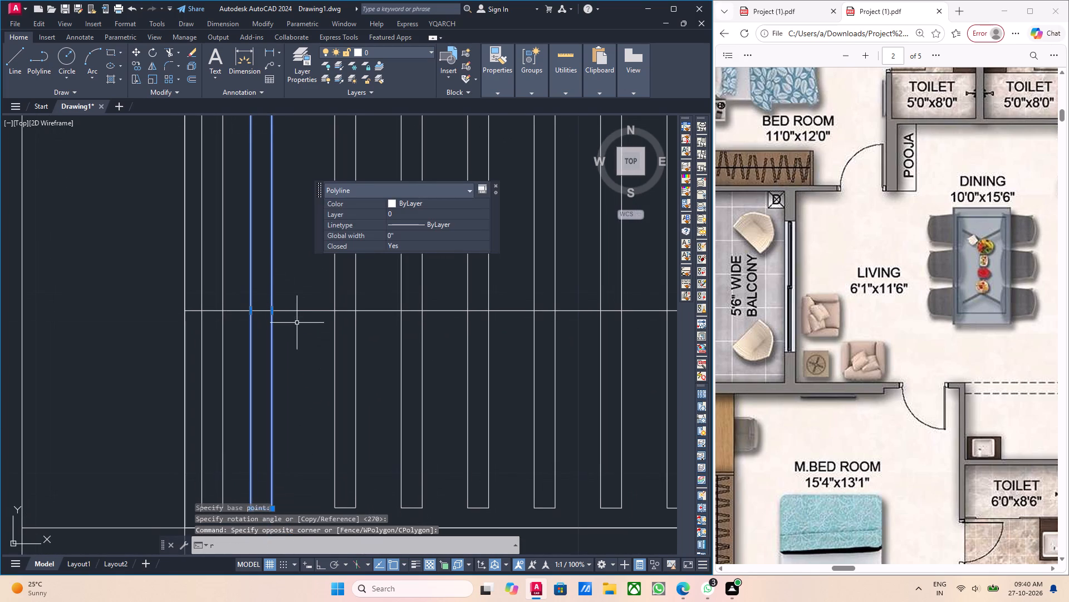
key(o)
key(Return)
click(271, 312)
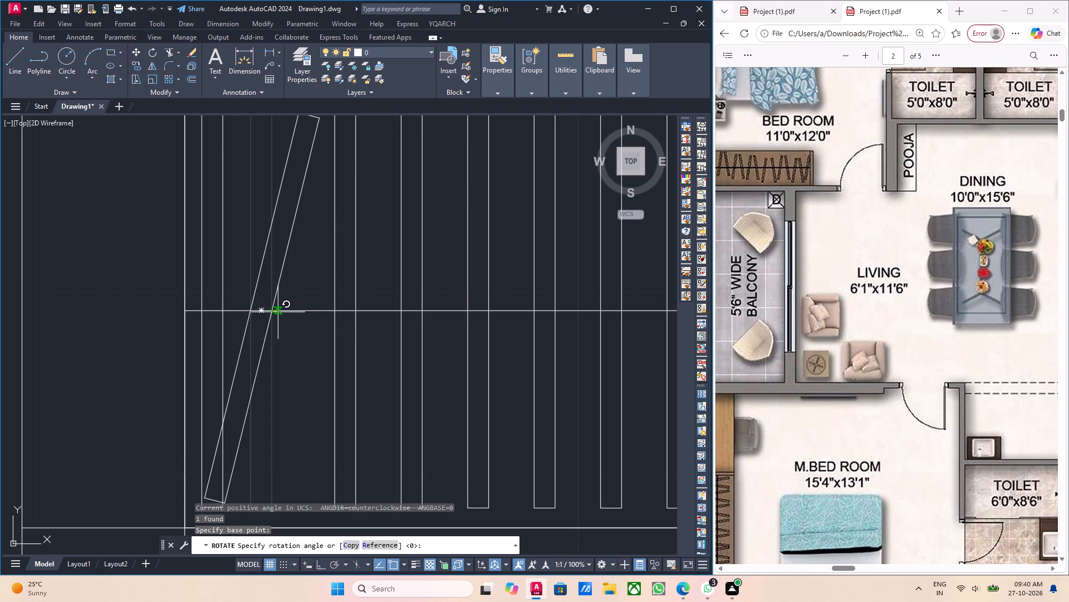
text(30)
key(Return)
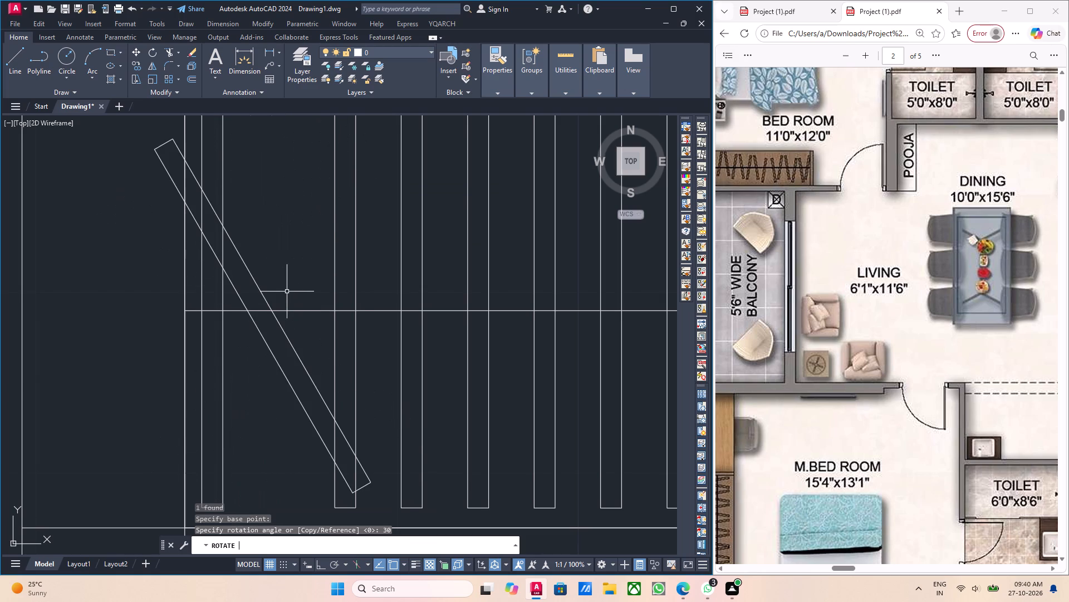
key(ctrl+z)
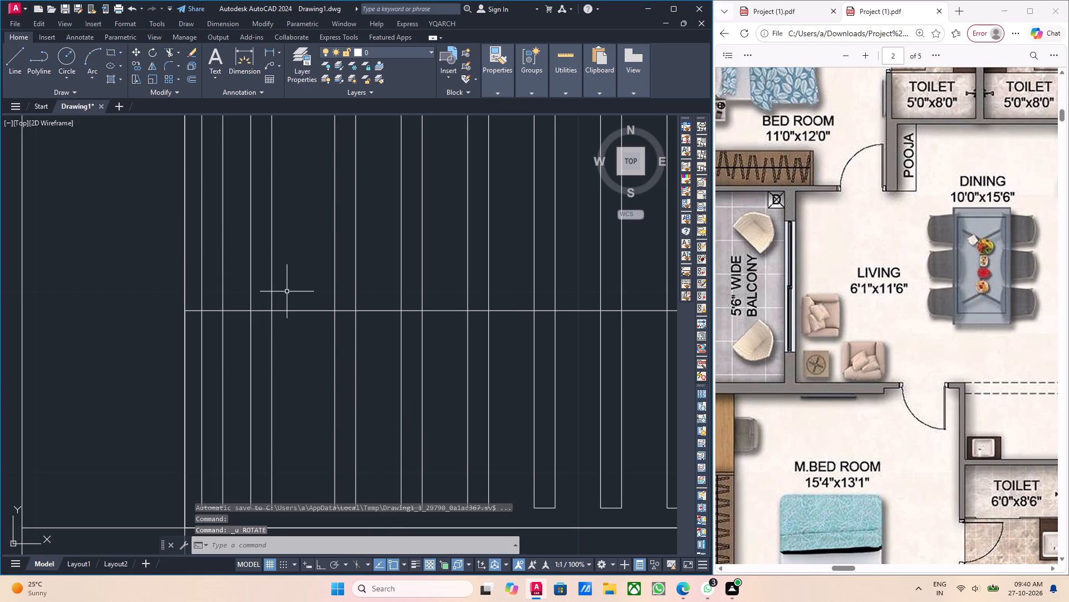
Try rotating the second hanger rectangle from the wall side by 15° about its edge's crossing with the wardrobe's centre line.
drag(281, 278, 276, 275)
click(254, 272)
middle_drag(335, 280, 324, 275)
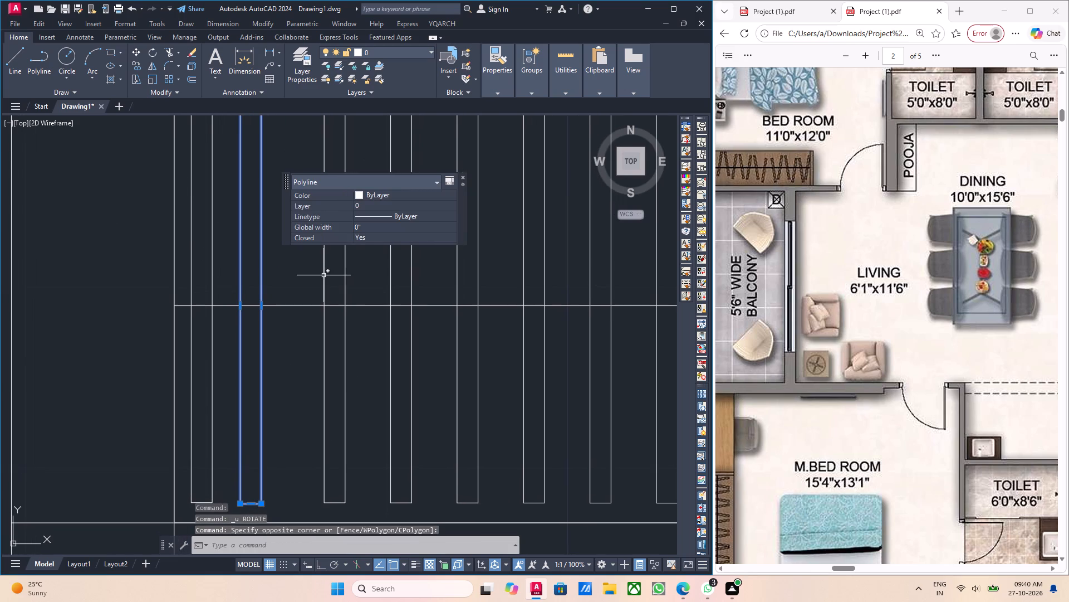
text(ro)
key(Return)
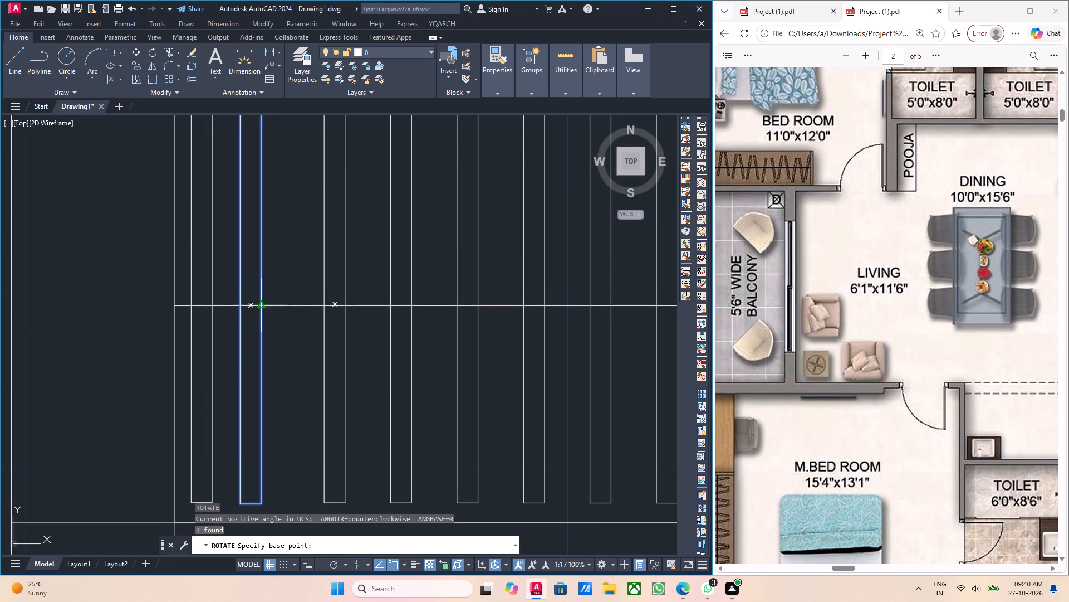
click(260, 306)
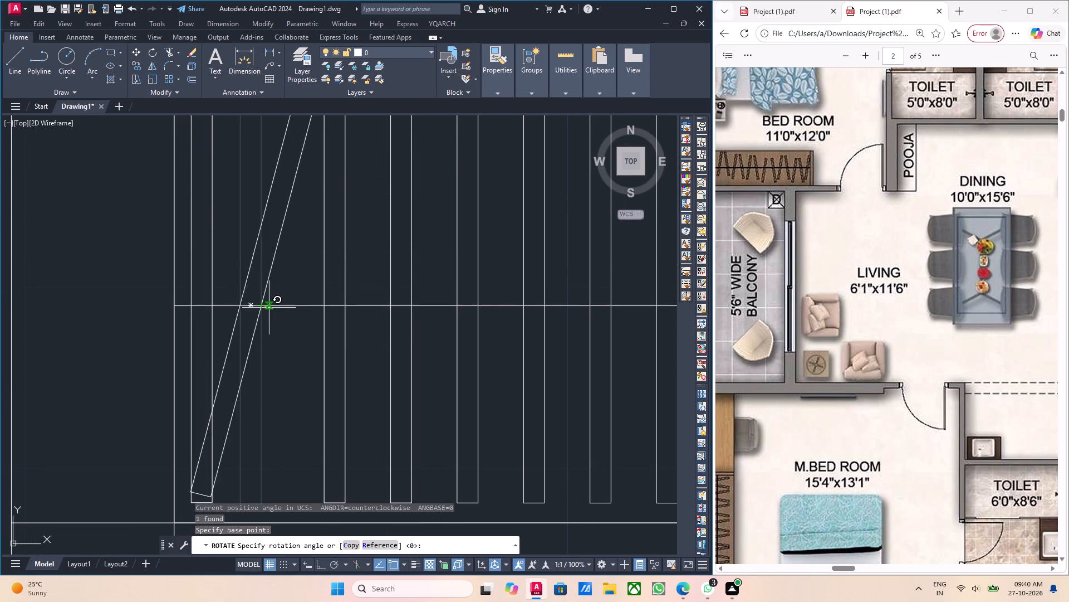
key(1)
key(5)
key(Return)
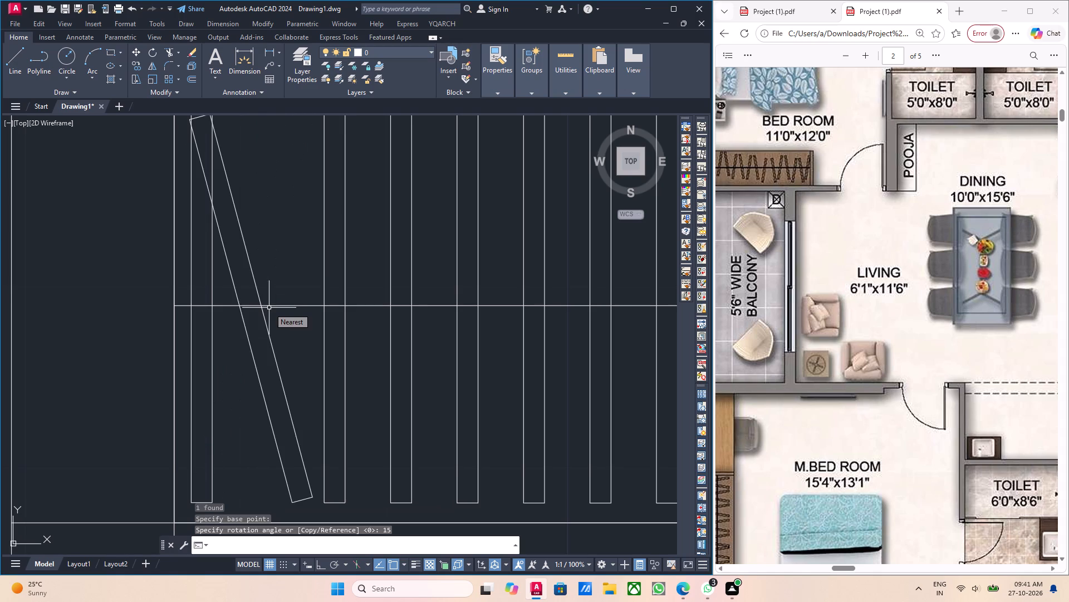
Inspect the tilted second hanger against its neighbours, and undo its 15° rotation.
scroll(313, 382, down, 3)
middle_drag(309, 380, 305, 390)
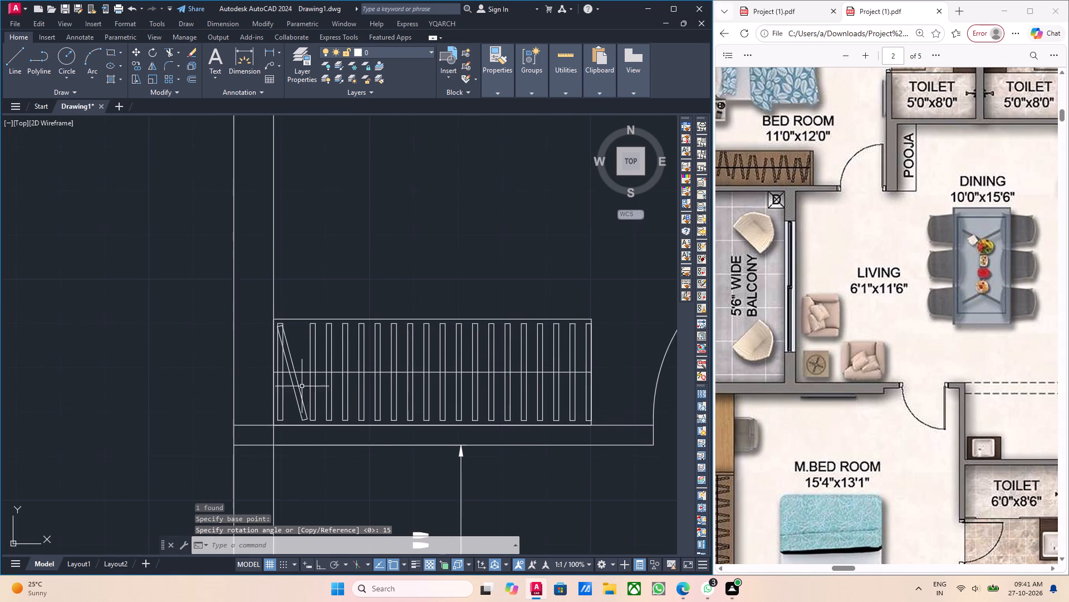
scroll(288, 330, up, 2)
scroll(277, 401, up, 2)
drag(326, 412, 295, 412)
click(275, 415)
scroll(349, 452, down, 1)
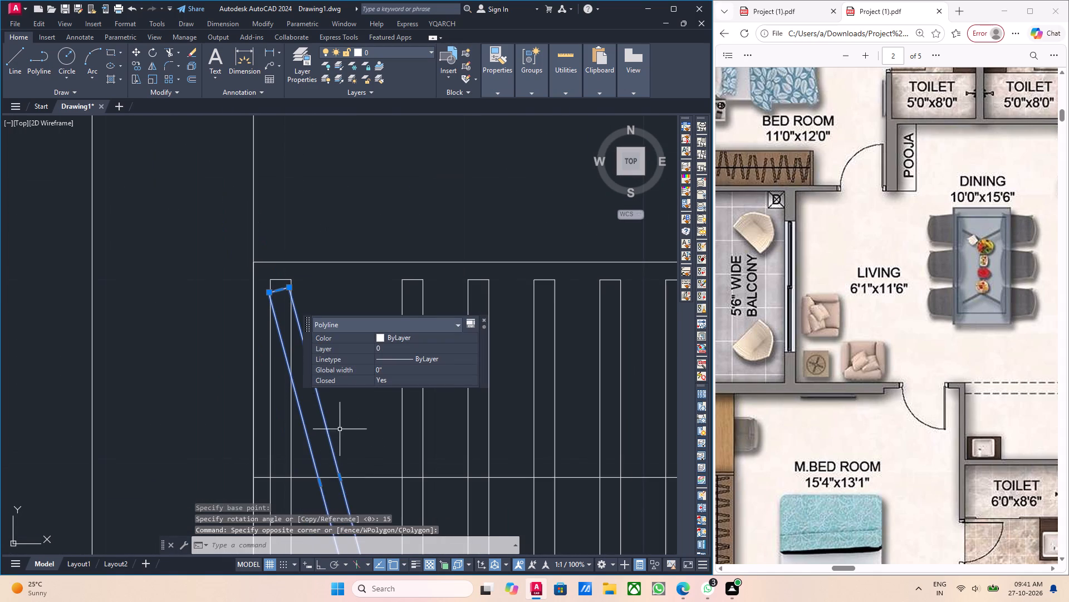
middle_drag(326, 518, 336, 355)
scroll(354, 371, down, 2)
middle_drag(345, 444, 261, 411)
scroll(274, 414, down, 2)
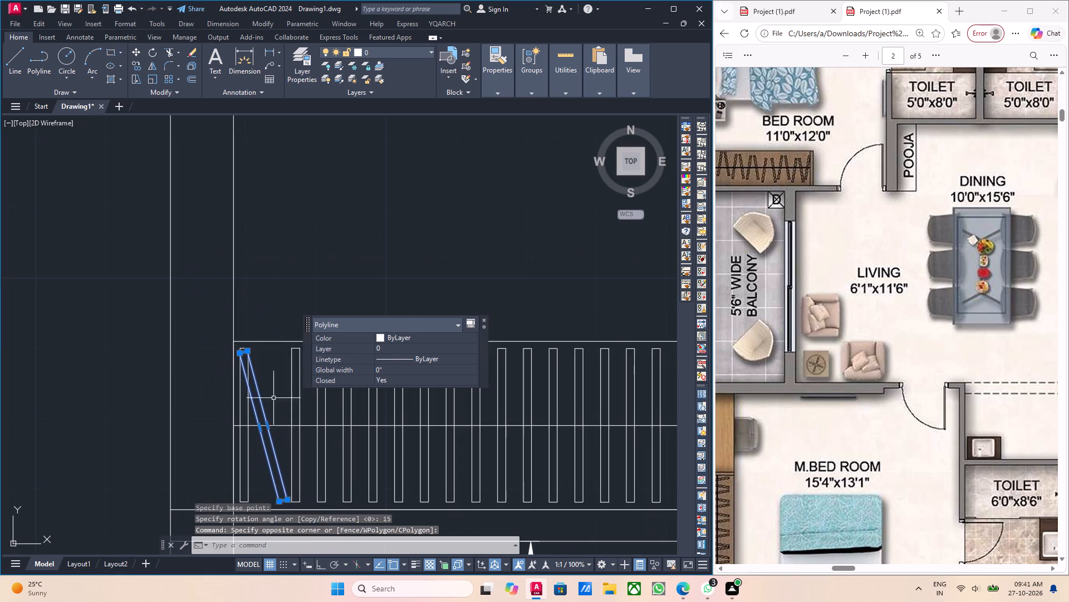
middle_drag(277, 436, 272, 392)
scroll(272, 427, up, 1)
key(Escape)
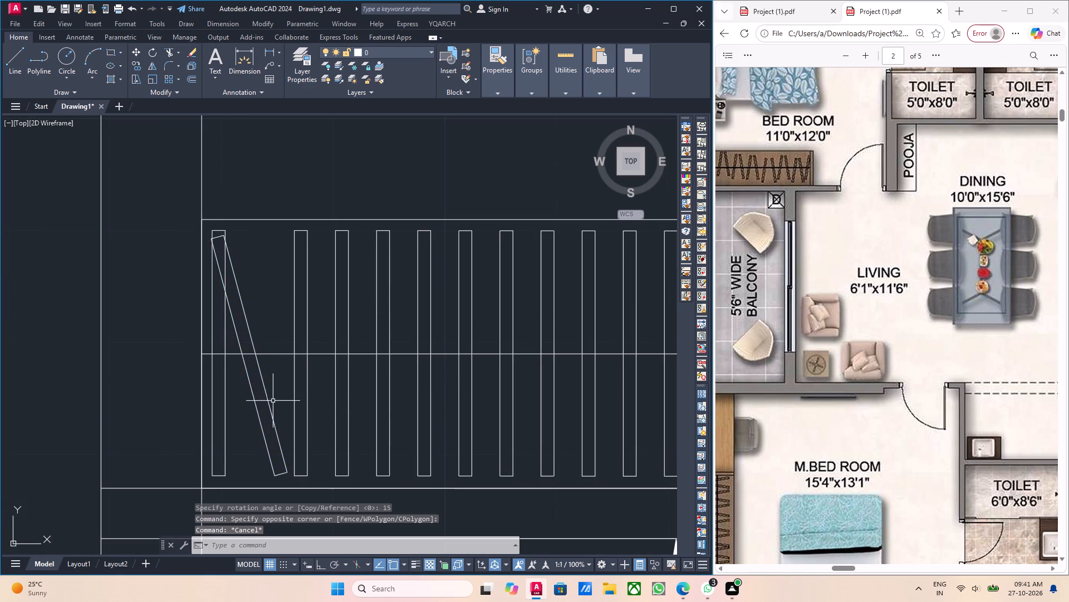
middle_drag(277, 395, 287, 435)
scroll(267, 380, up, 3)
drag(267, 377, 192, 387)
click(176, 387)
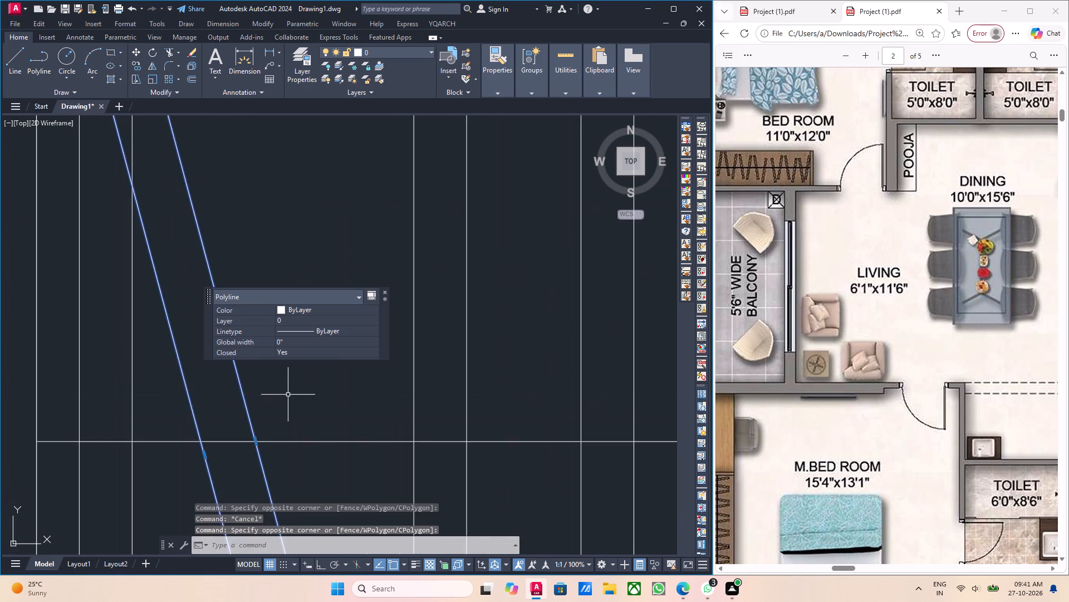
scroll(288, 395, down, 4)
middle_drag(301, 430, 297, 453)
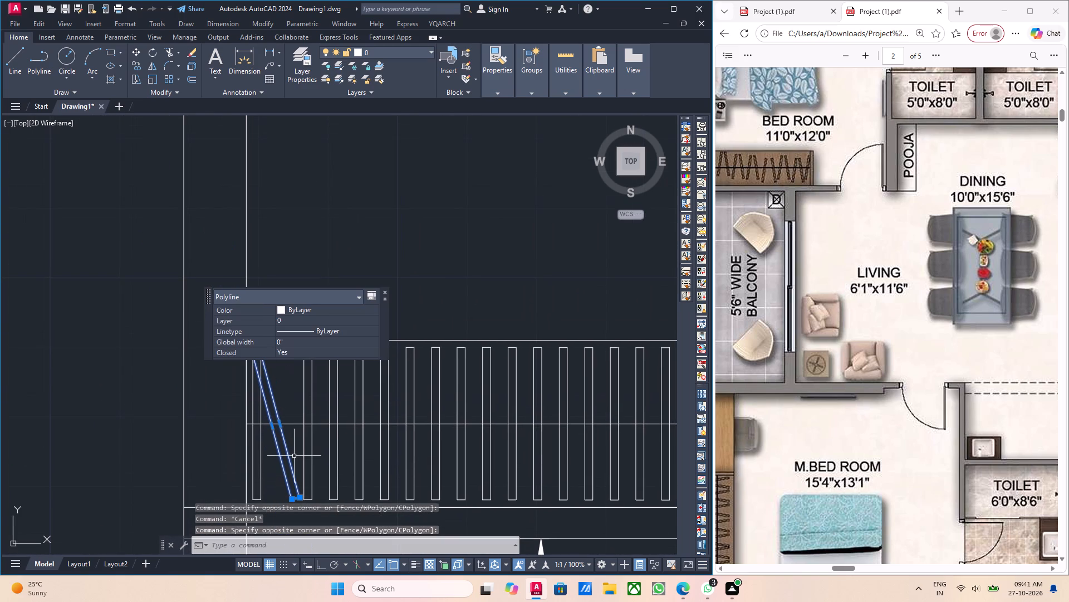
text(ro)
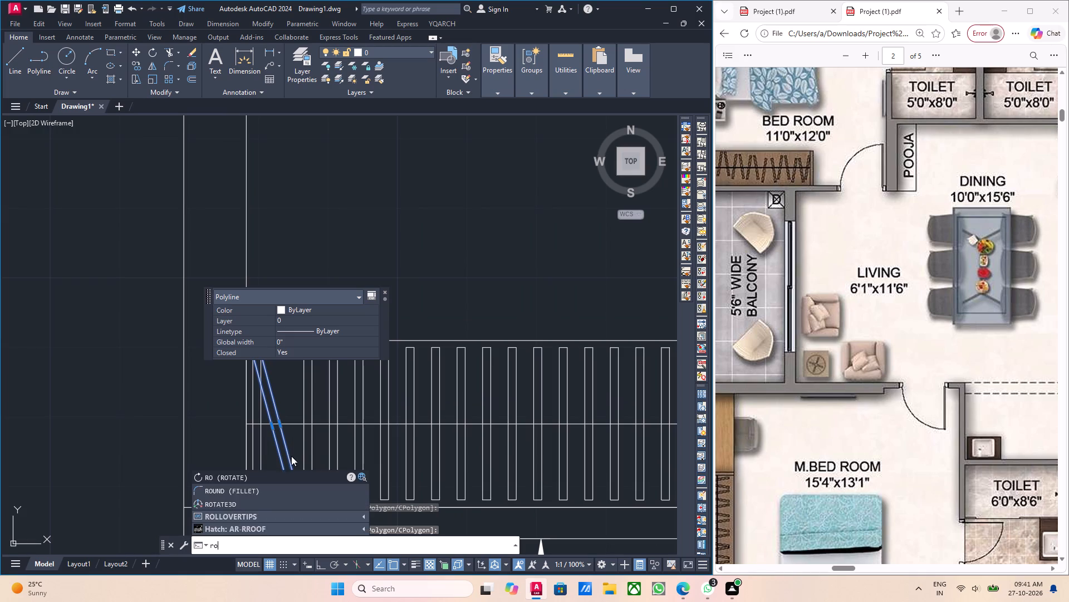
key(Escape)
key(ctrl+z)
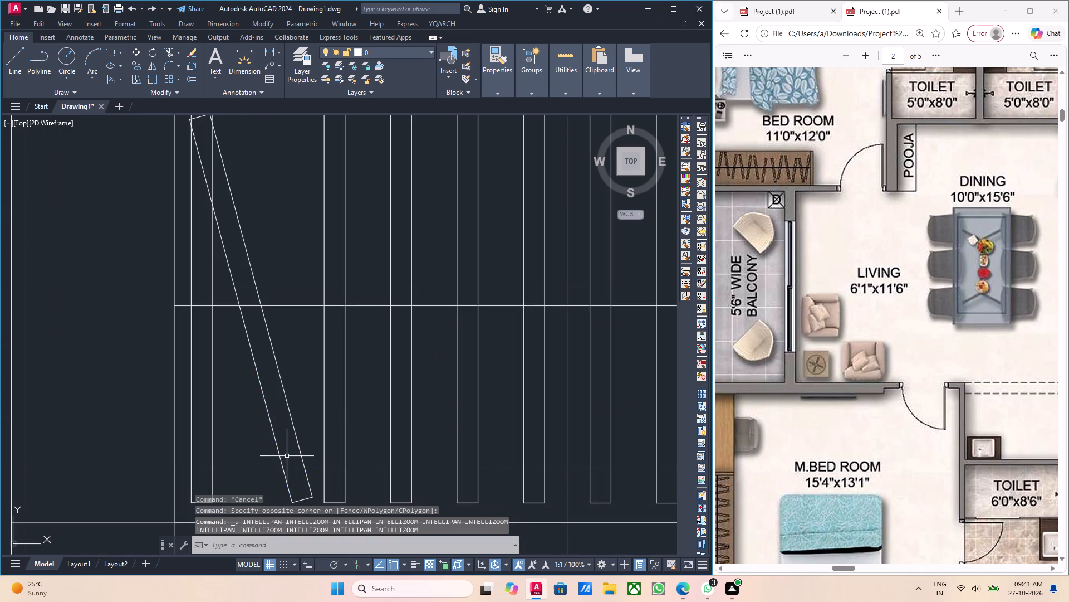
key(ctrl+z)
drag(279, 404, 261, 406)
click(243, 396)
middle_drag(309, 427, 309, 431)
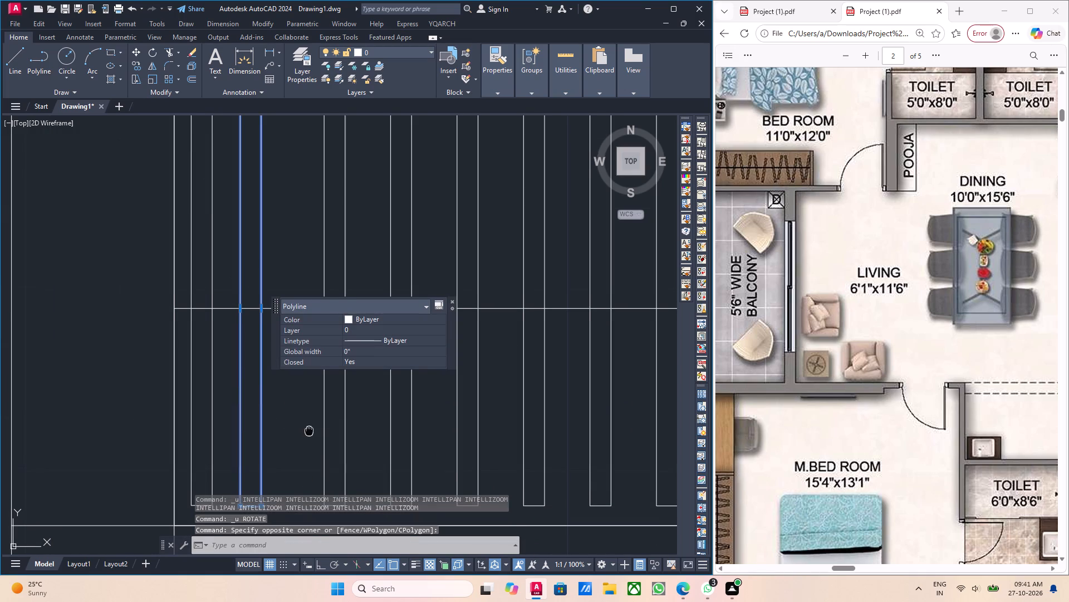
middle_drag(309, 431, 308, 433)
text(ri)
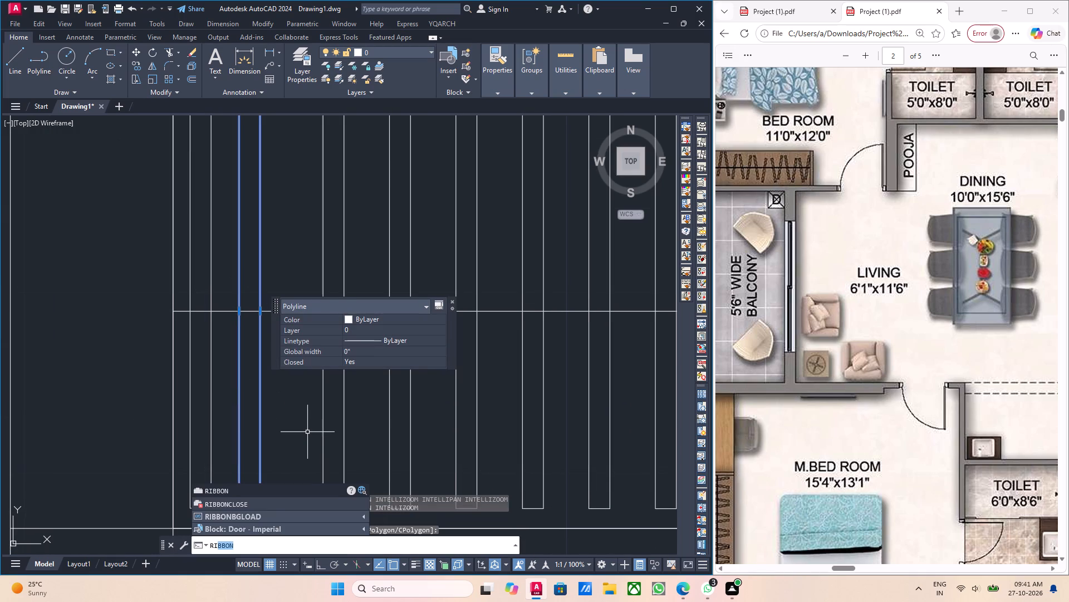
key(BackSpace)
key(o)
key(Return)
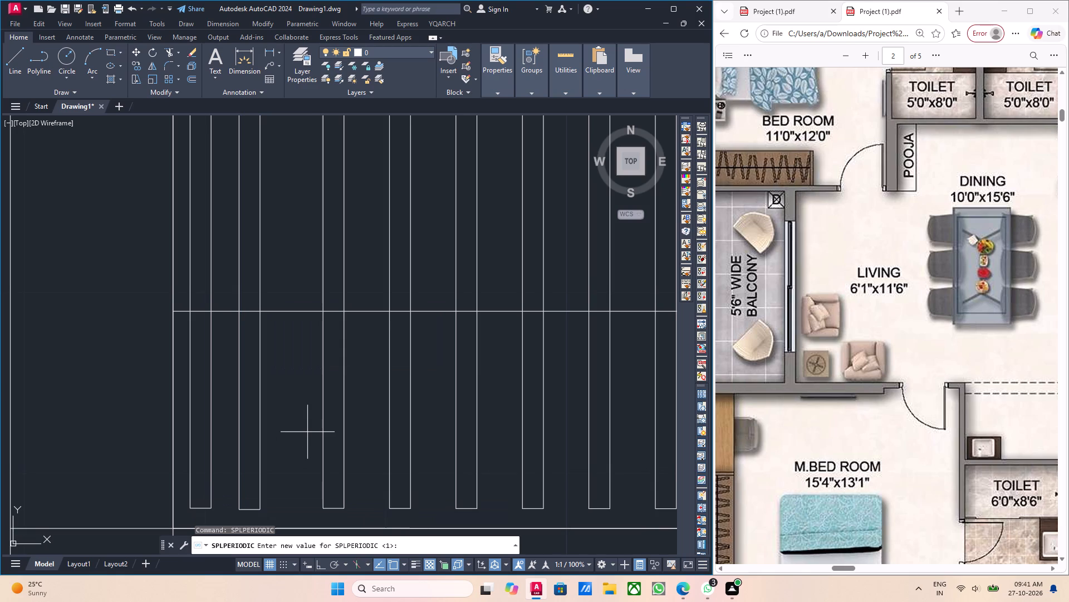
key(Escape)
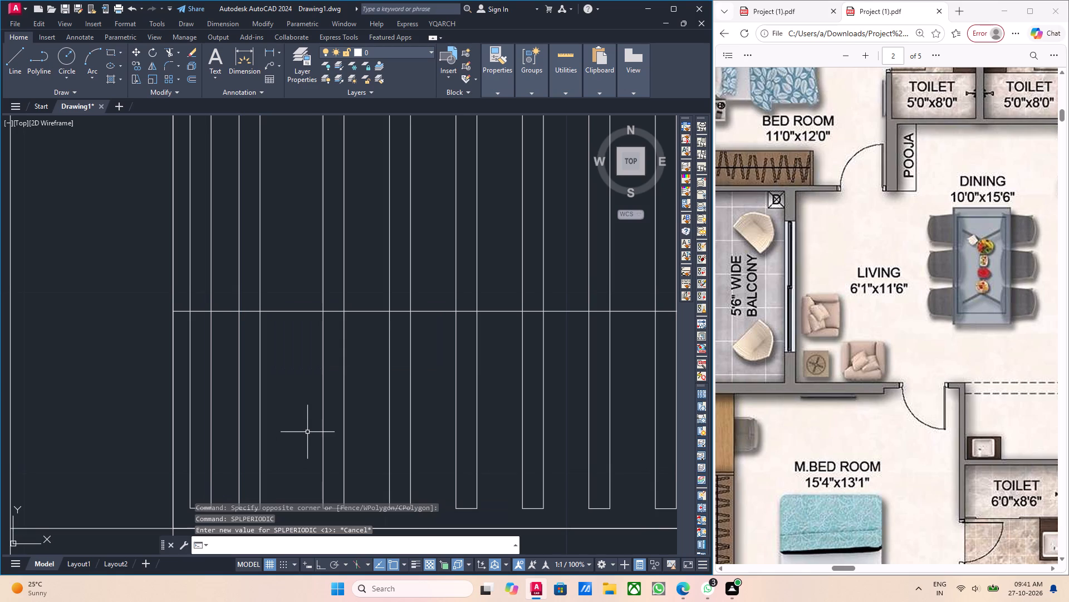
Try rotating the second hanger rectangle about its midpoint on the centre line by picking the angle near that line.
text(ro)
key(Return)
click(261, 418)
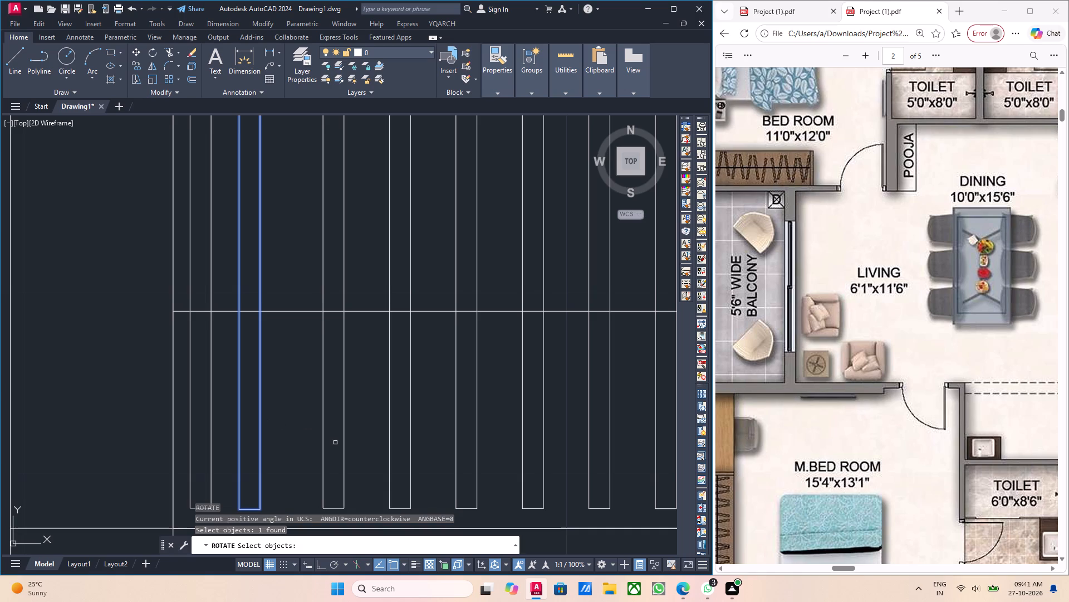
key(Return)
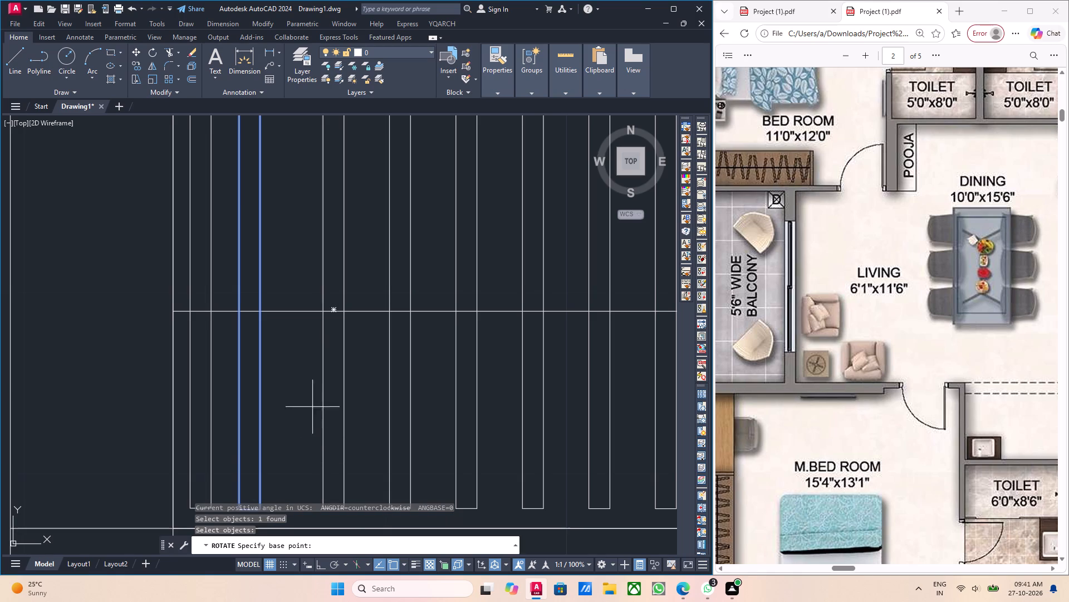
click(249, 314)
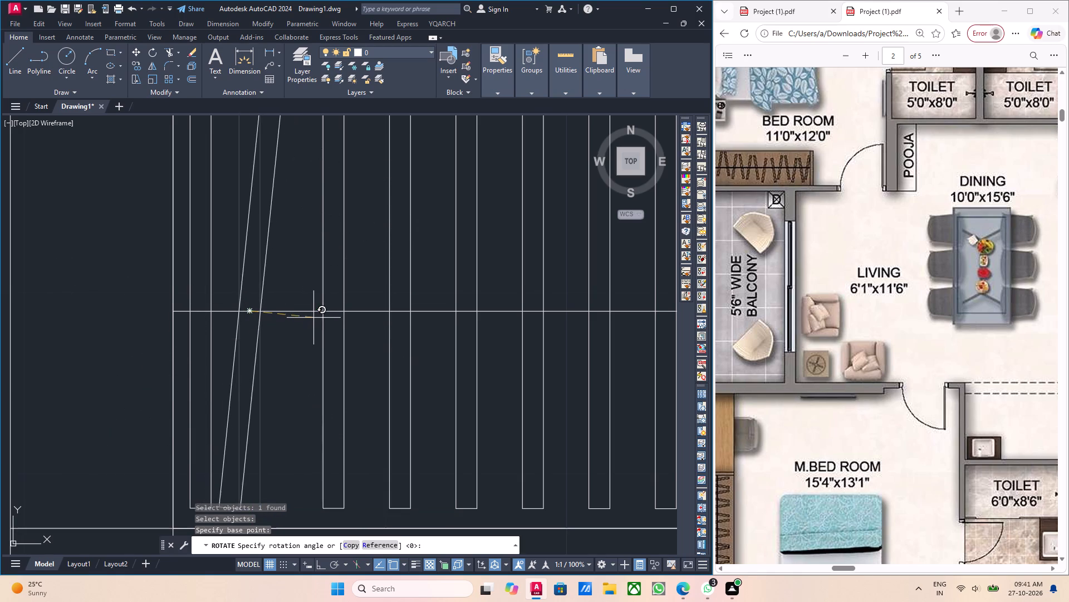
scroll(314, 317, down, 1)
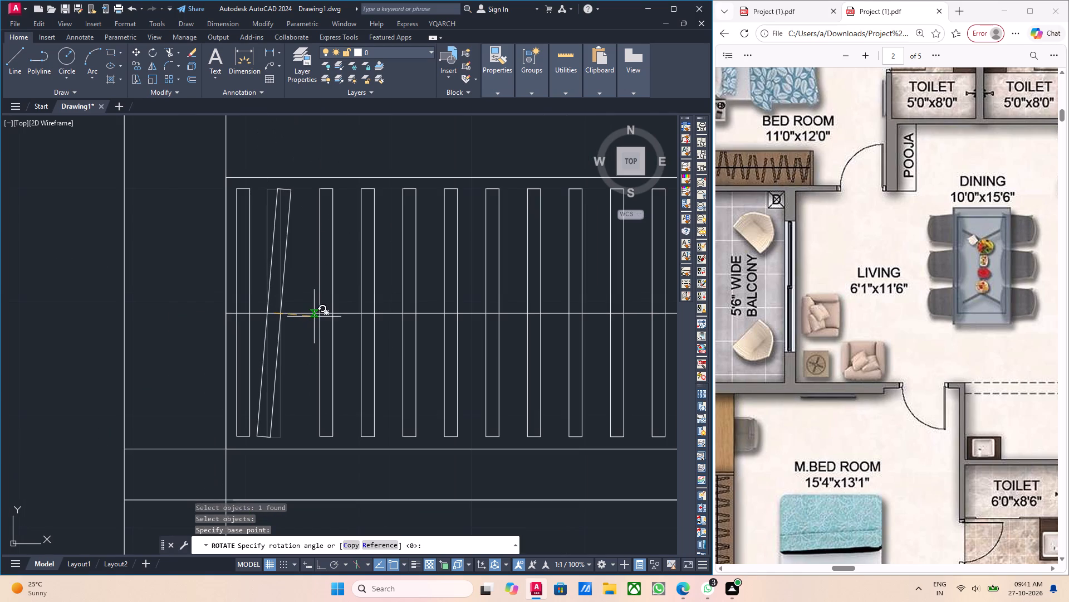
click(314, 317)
Rotate the second hanger rectangle about 5° clockwise around its midpoint on the wardrobe's centre line.
click(285, 375)
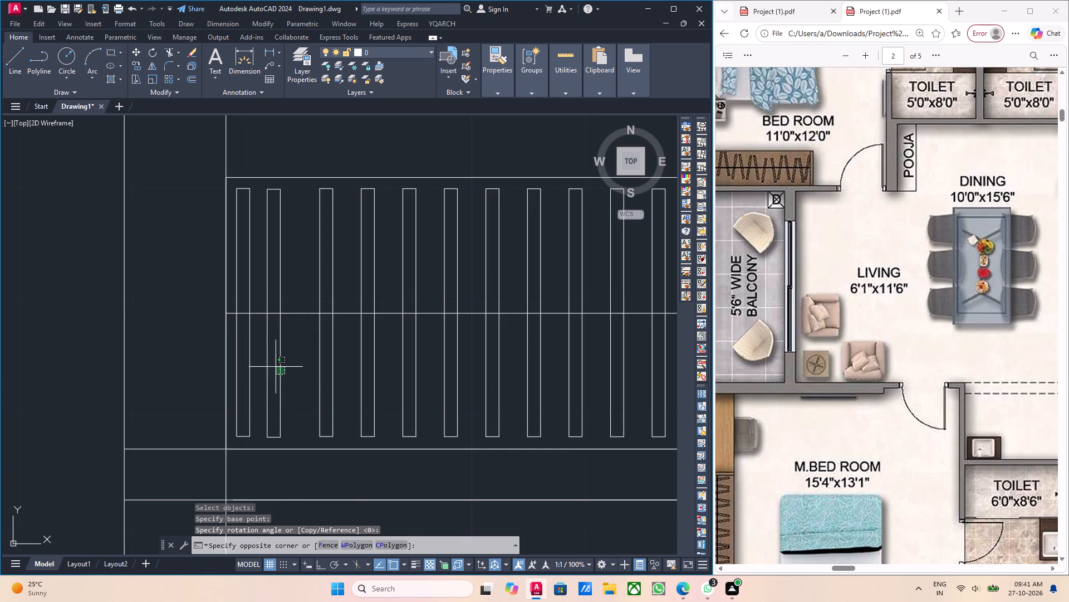
click(272, 365)
middle_drag(317, 389, 309, 365)
middle_drag(318, 359, 317, 353)
middle_drag(317, 363, 316, 359)
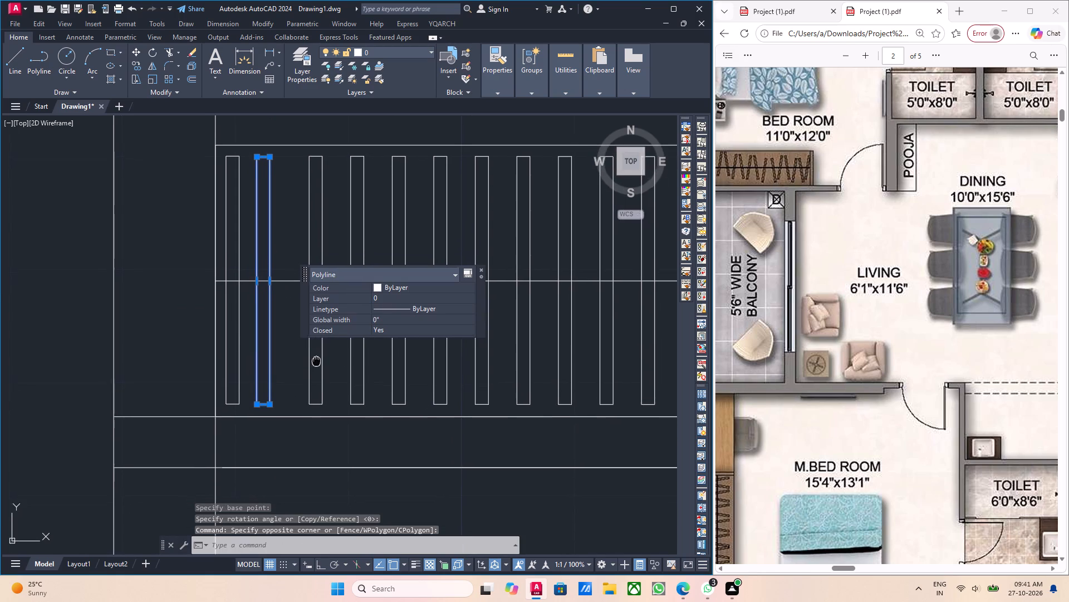
middle_drag(316, 359, 310, 355)
key(r)
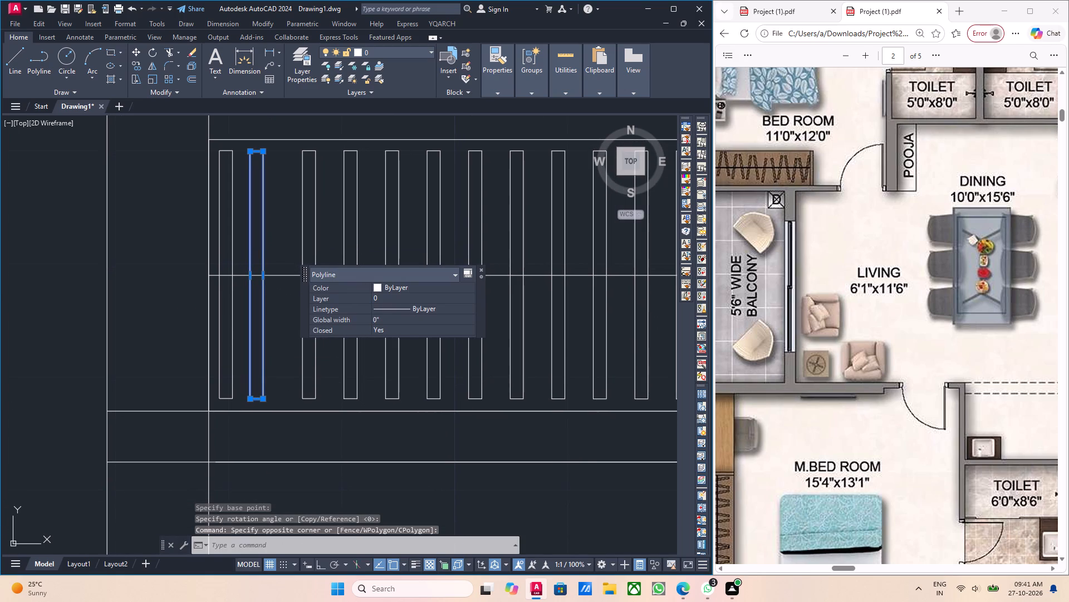
key(o)
key(Return)
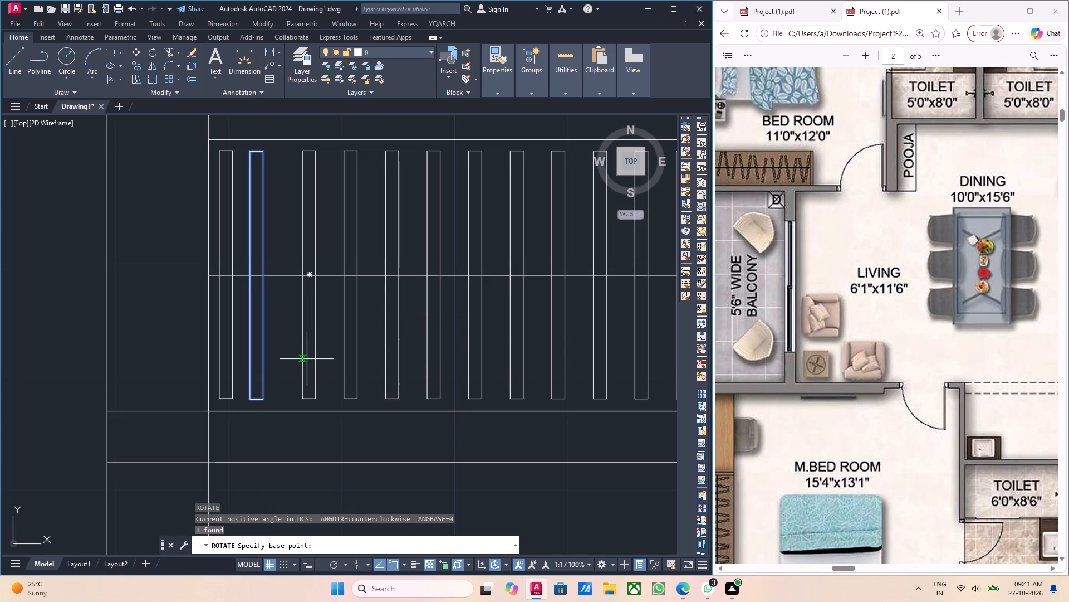
click(254, 274)
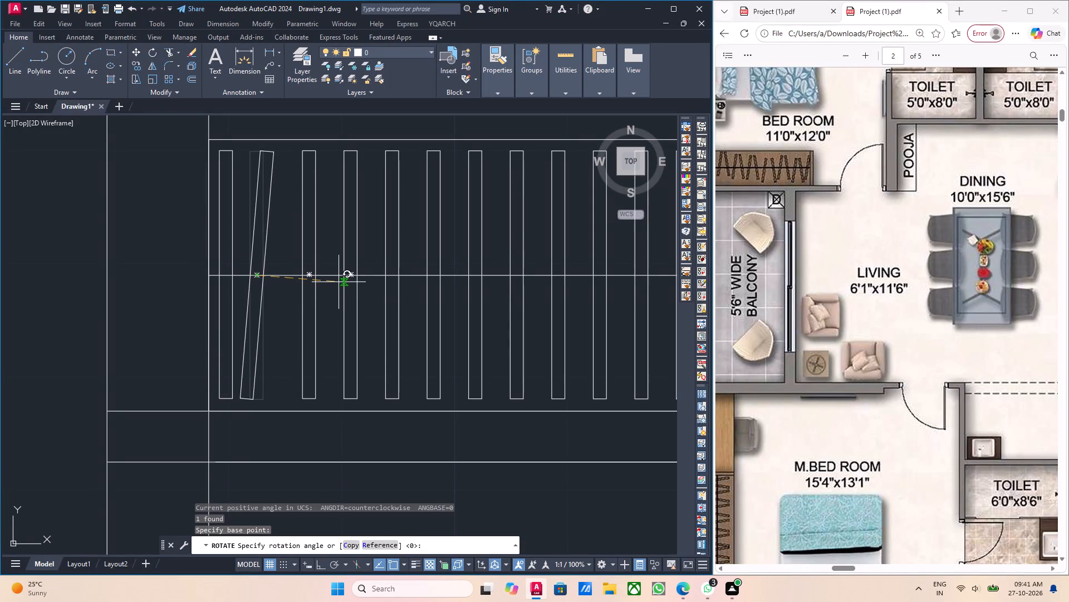
click(367, 286)
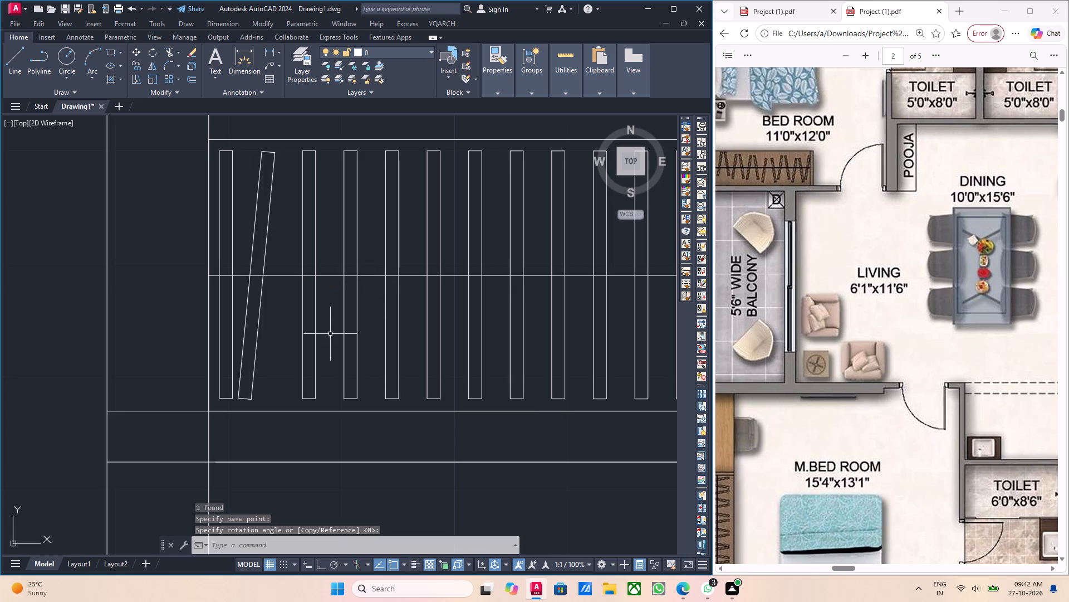
Rotate the fourth hanger rectangle from the wall side about 8° counter-clockwise around its midpoint on the centre line.
middle_drag(350, 342, 355, 361)
click(370, 368)
click(350, 356)
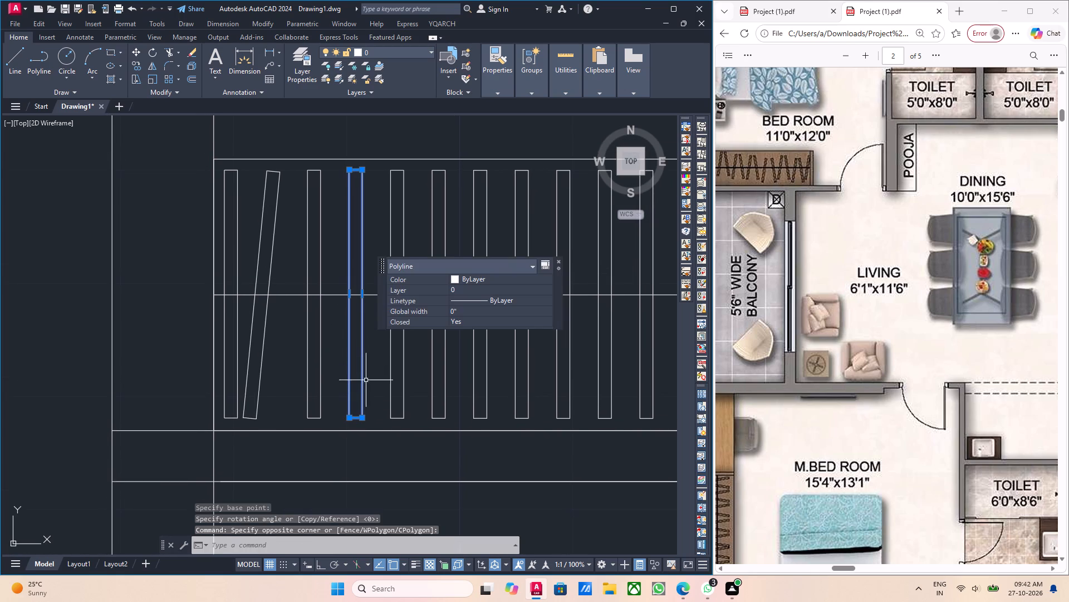
middle_click(395, 401)
key(r)
key(o)
key(Return)
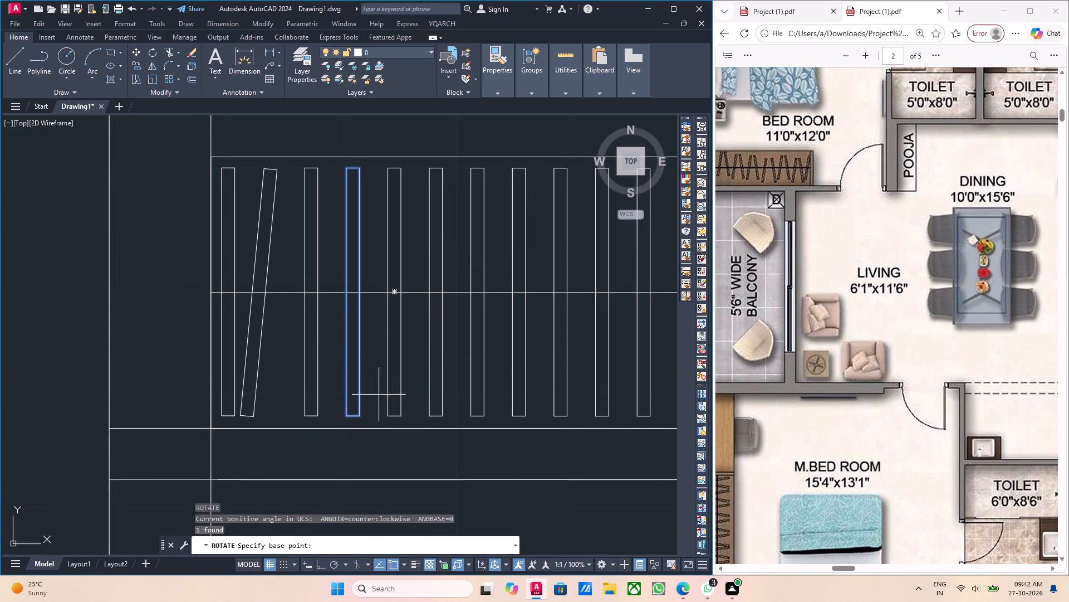
click(355, 291)
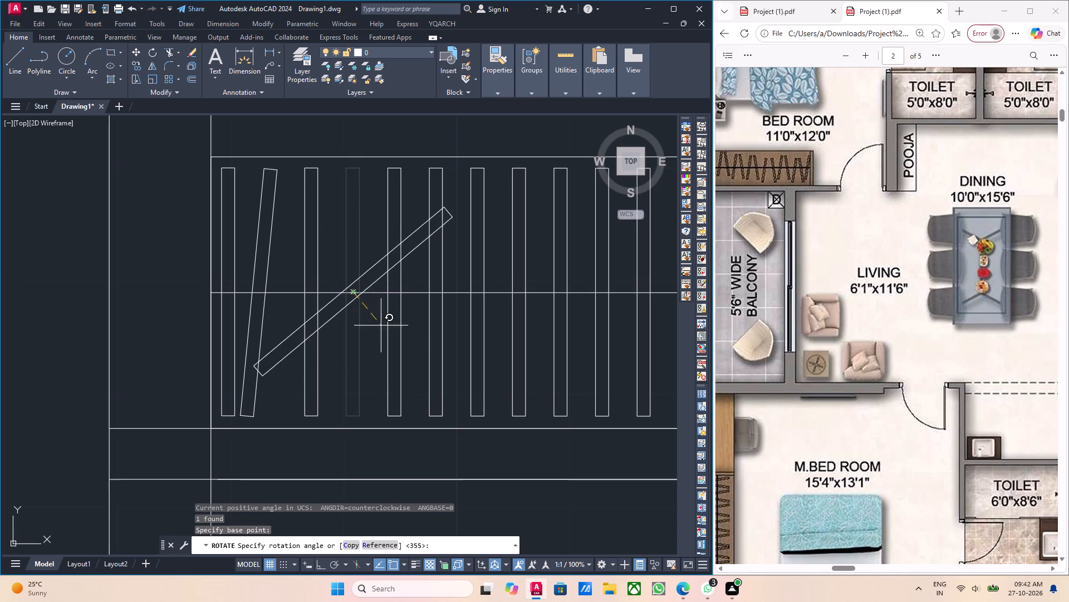
click(583, 258)
Rotate the sixth hanger rectangle from the wall side about 9° clockwise around its midpoint on the wardrobe's centre line.
scroll(433, 339, down, 1)
middle_drag(423, 353, 423, 357)
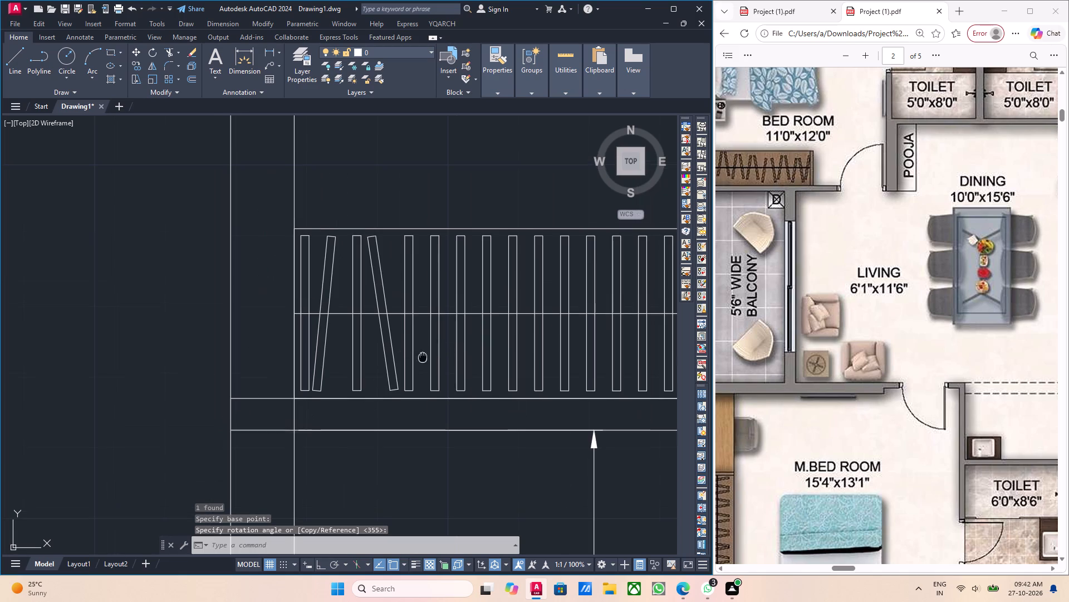
middle_drag(423, 357, 411, 399)
scroll(411, 400, down, 1)
scroll(420, 404, up, 1)
middle_drag(420, 404, 414, 370)
drag(423, 358, 418, 357)
click(401, 352)
middle_drag(419, 376, 403, 385)
key(r)
key(o)
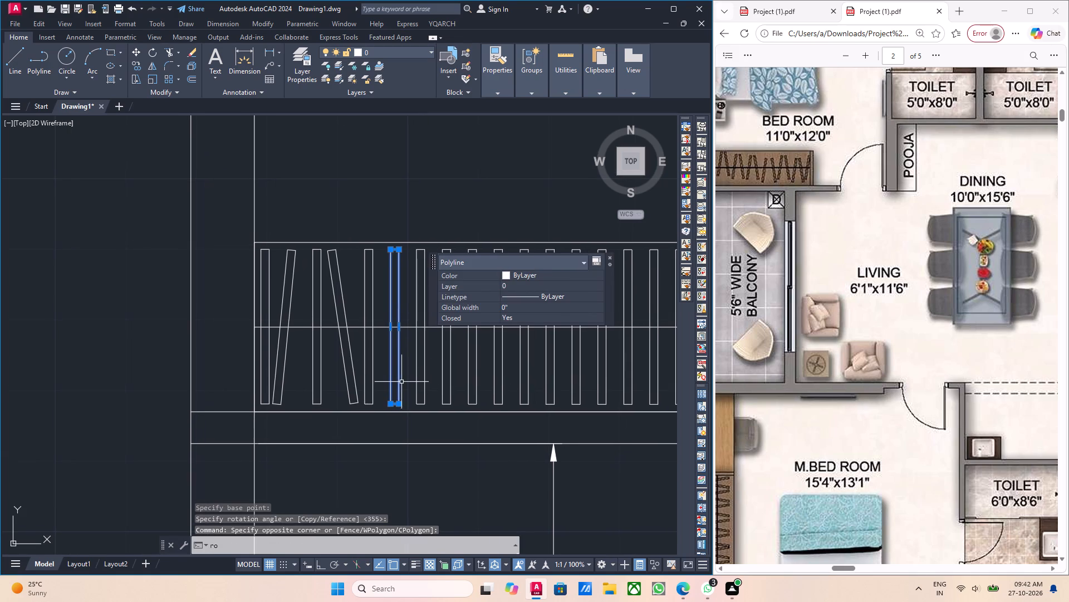
key(Return)
drag(395, 323, 411, 332)
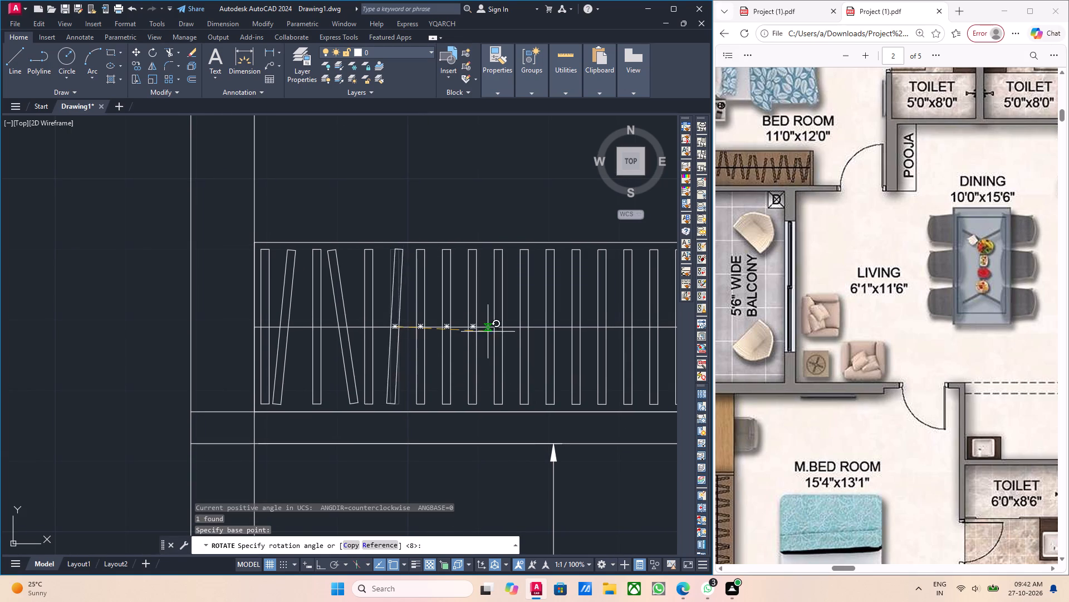
click(517, 347)
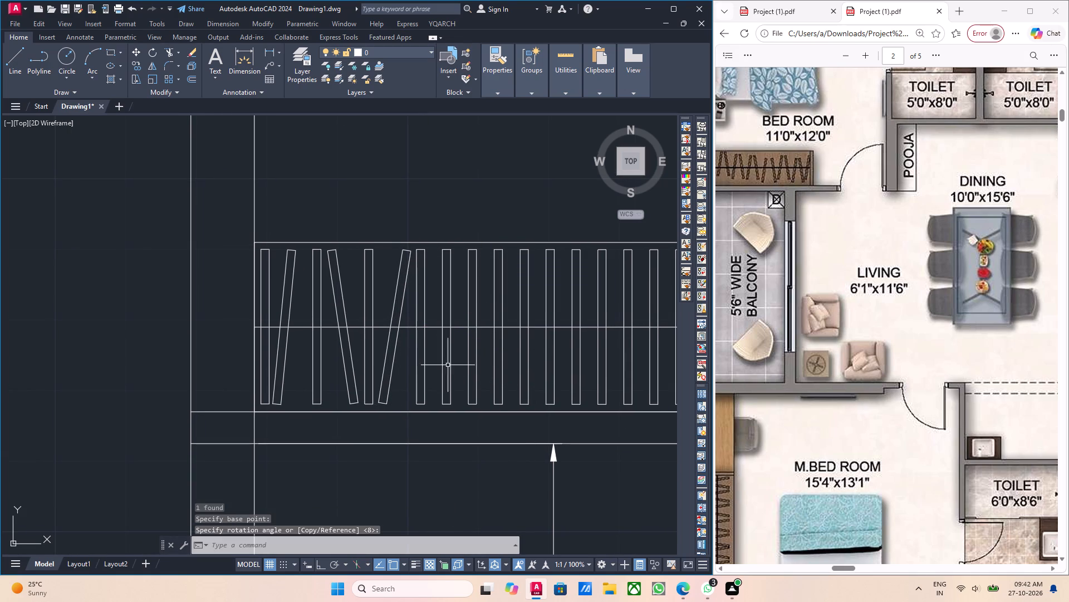
Rotate the eighth hanger rectangle from the wall side about 7° clockwise around its midpoint on the centre line.
click(449, 365)
middle_drag(486, 387, 473, 371)
text(ro)
key(Return)
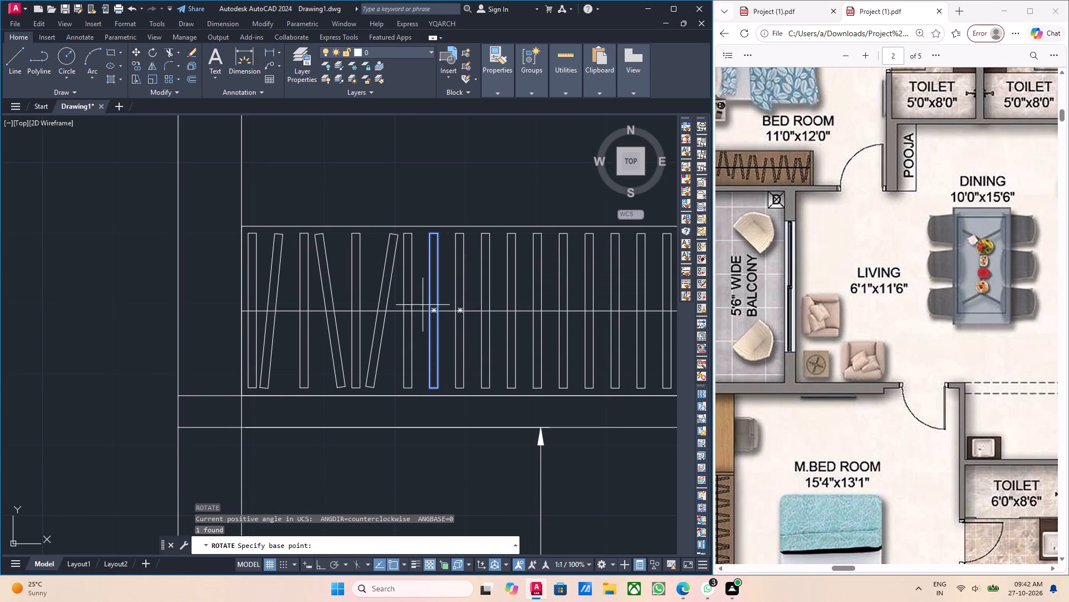
click(437, 309)
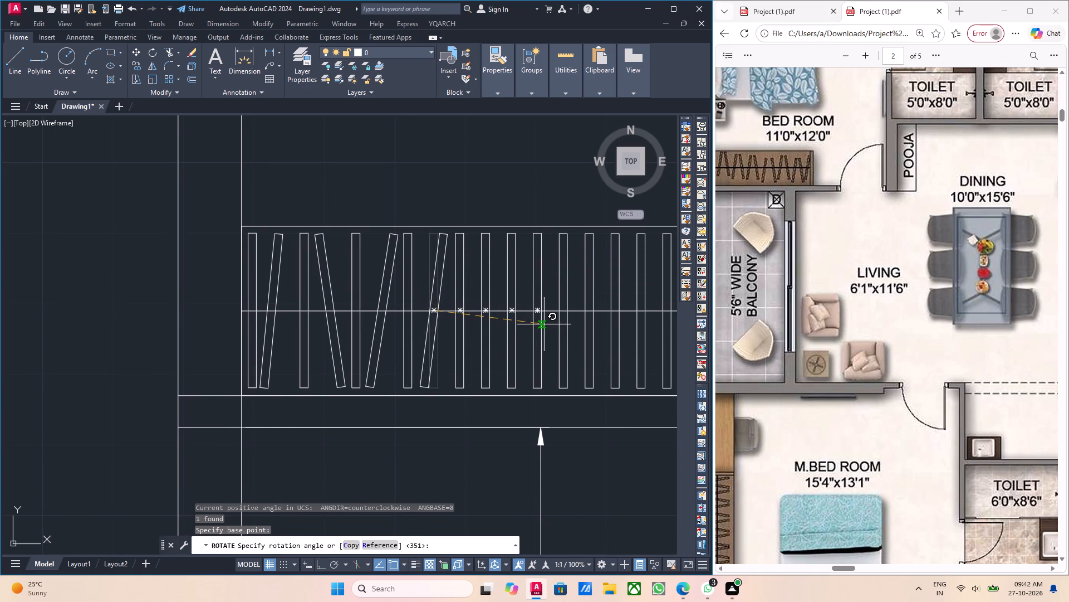
click(544, 324)
Rotate the tenth hanger rectangle from the wall side about 6° clockwise around its midpoint on the centre line.
middle_drag(485, 391, 412, 395)
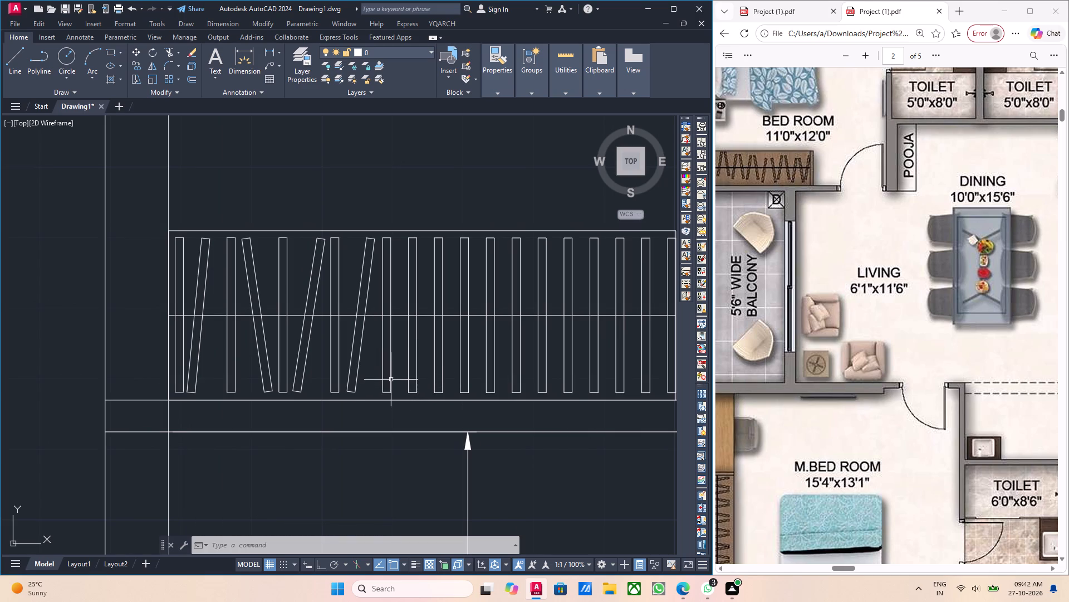
click(418, 363)
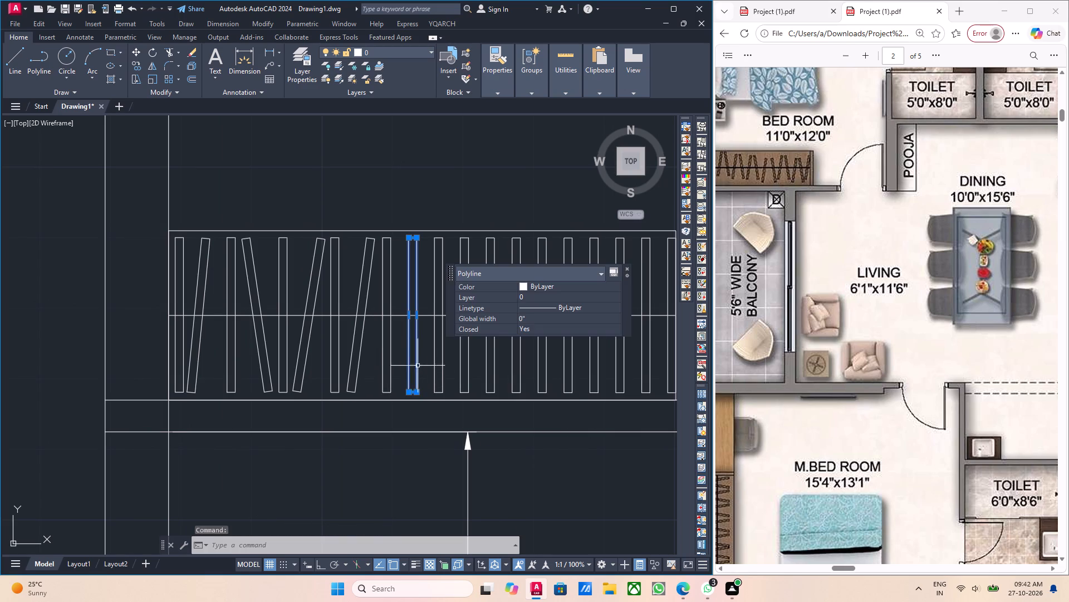
key(r)
key(i)
key(BackSpace)
key(o)
key(Return)
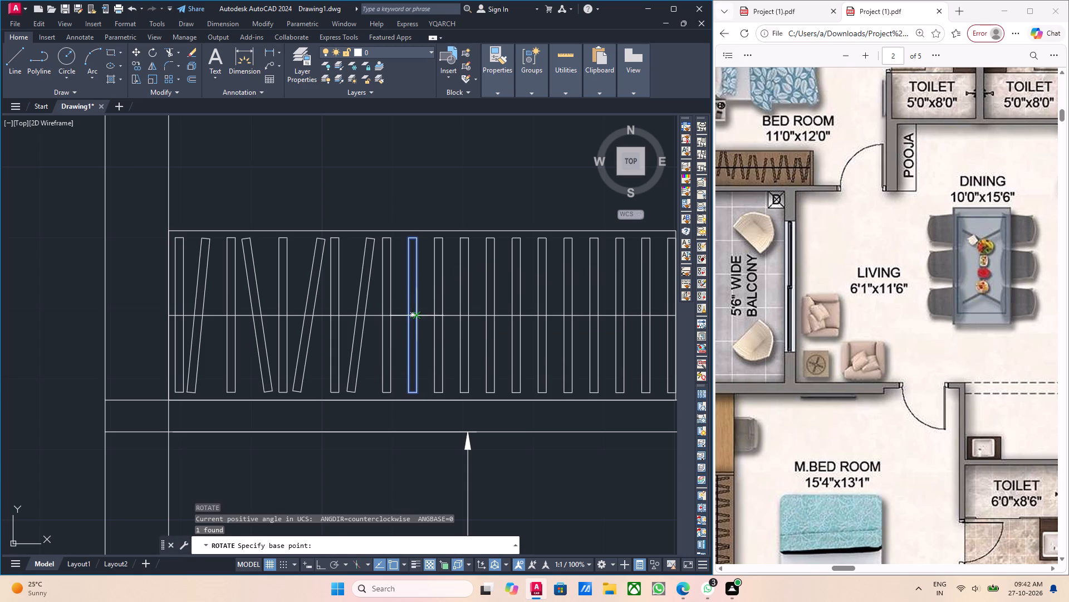
click(416, 317)
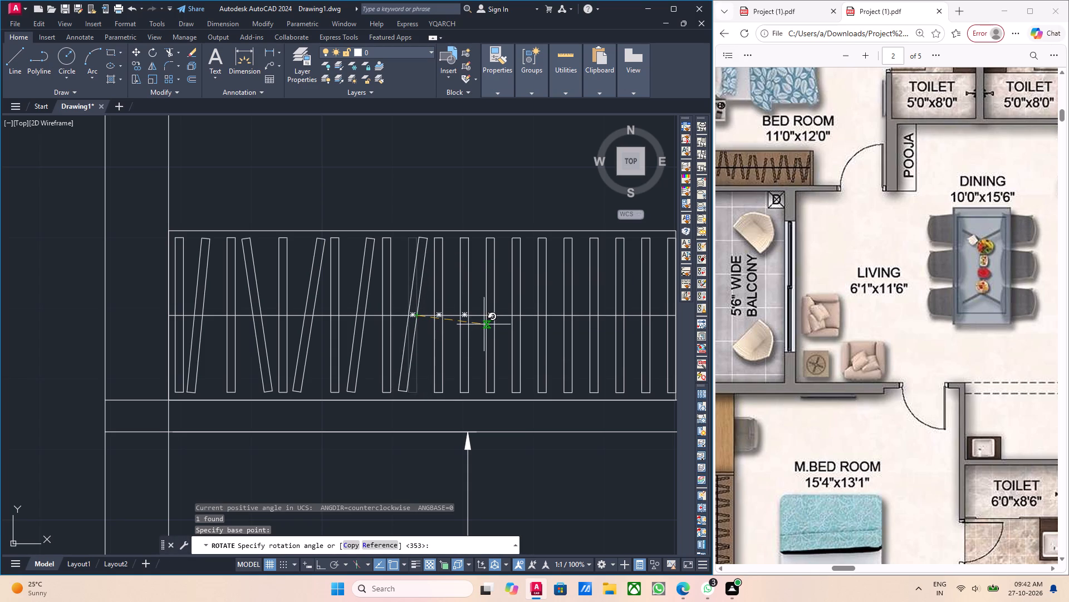
click(486, 323)
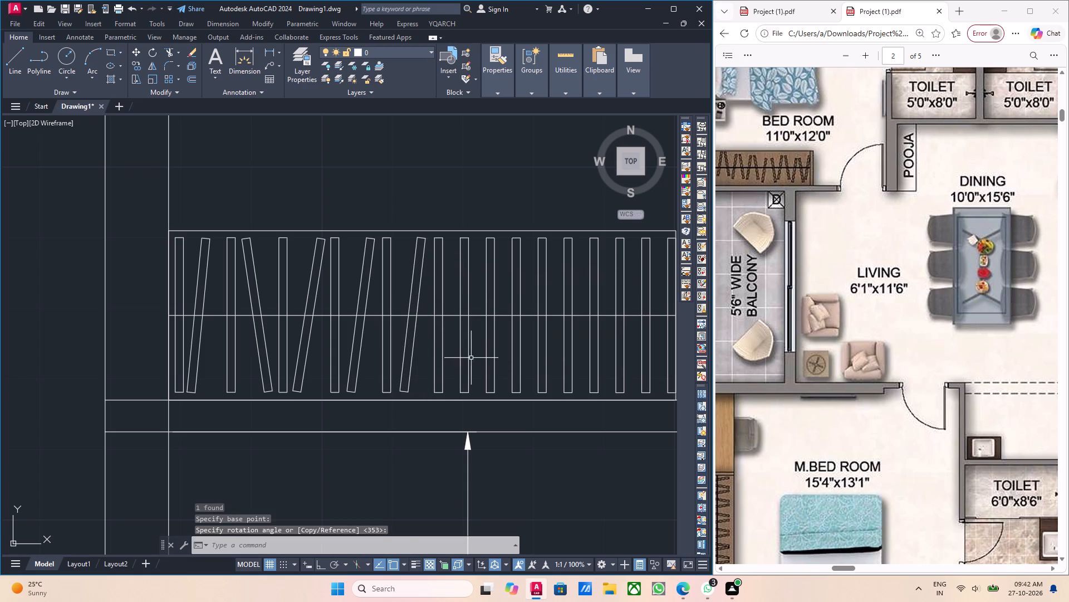
Rotate the twelfth hanger rectangle from the wall side about 7° counter-clockwise around its midpoint on the centre line.
click(473, 360)
click(460, 350)
middle_click(482, 357)
text(ro)
key(Return)
click(463, 311)
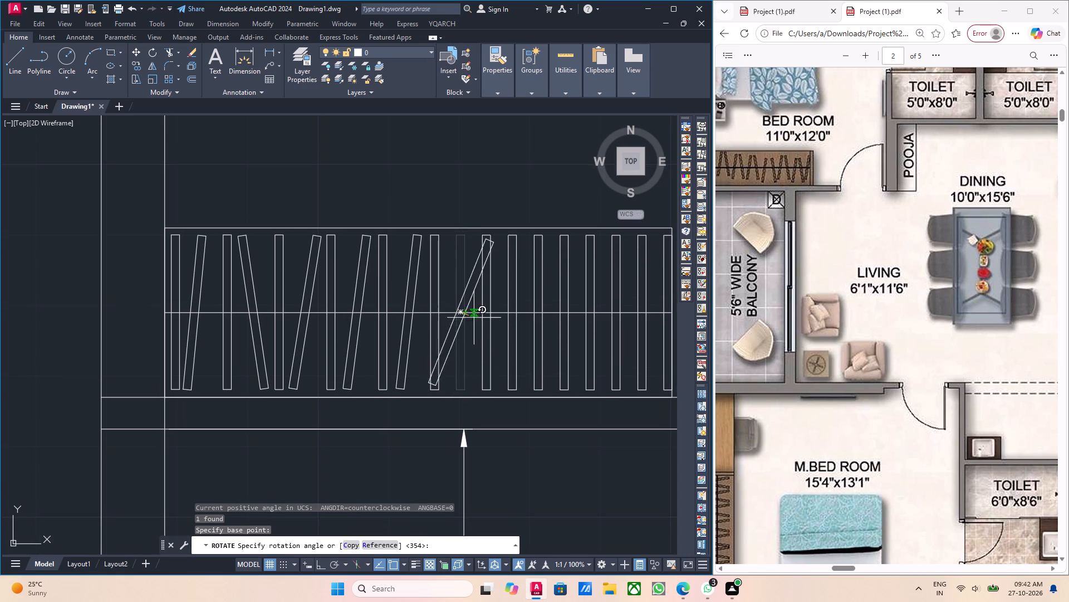
click(566, 299)
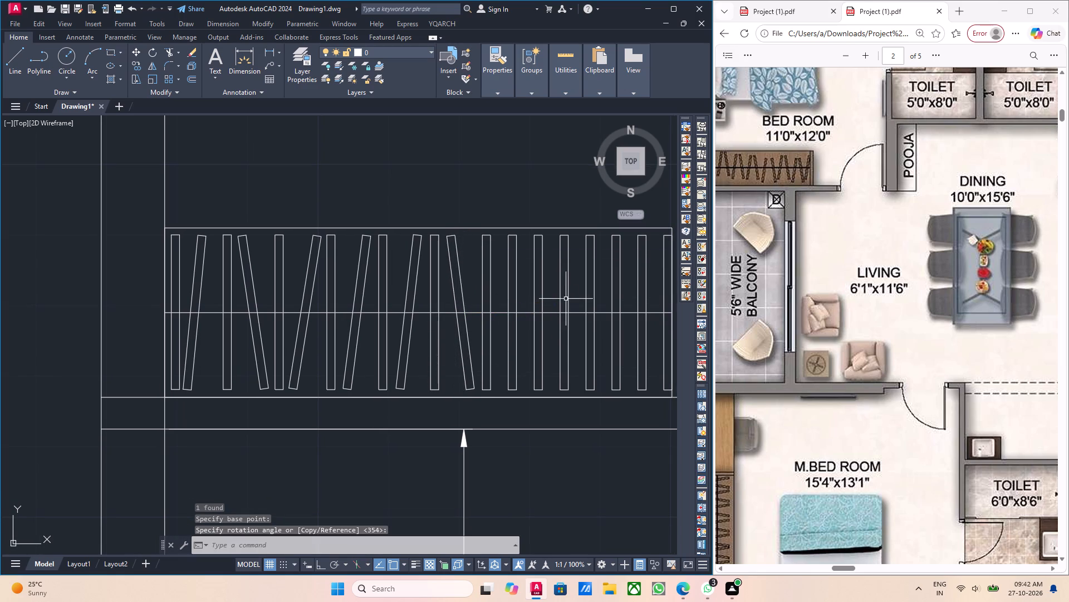
Rotate the fourteenth hanger rectangle from the wall side about 12° clockwise around its midpoint on the centre line.
click(526, 352)
click(505, 352)
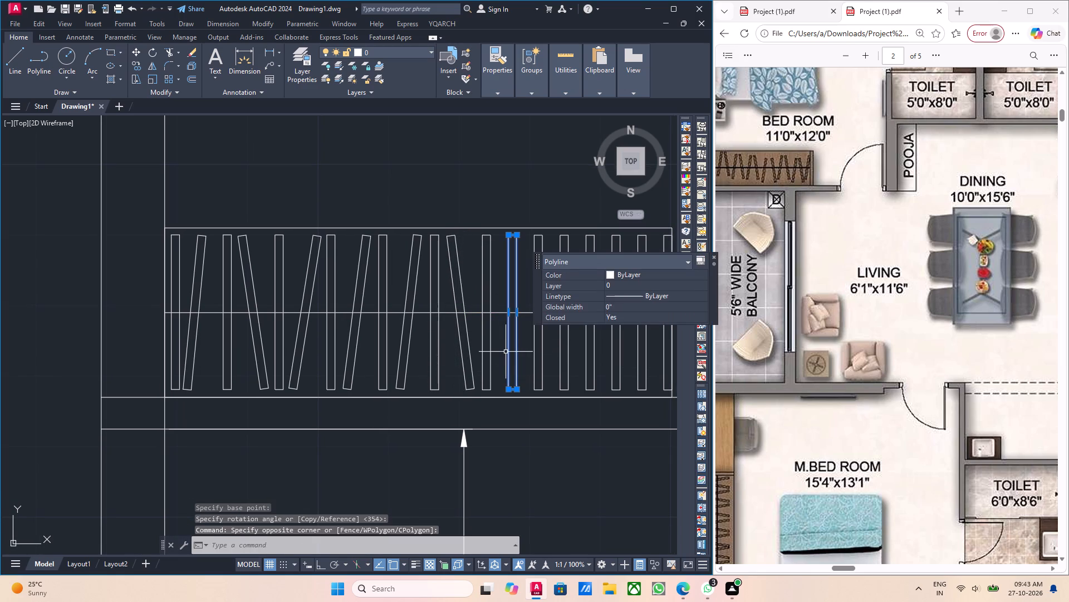
key(r)
key(o)
key(Return)
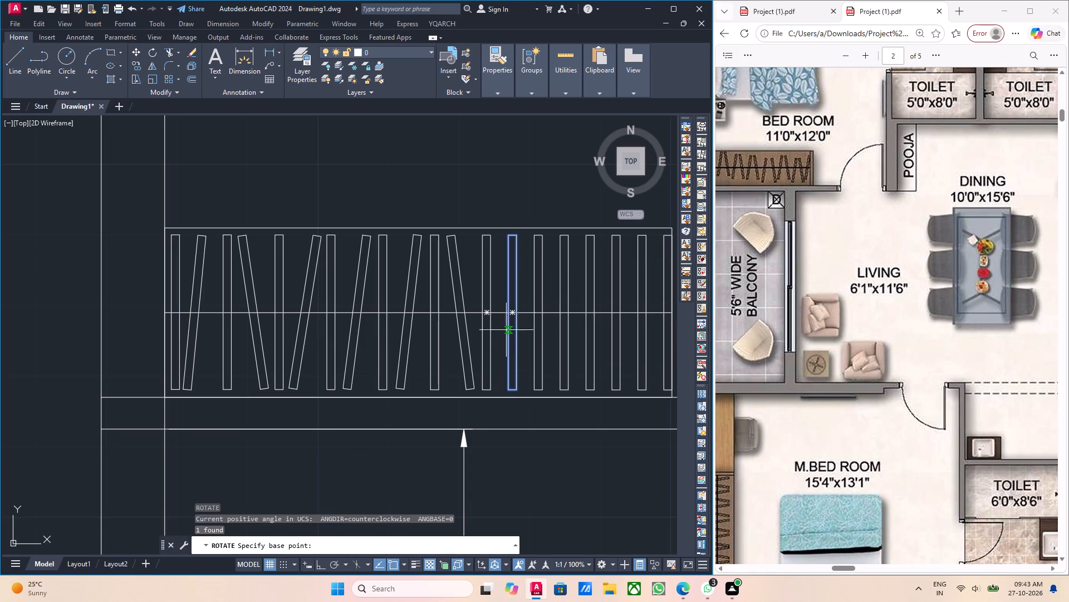
click(514, 309)
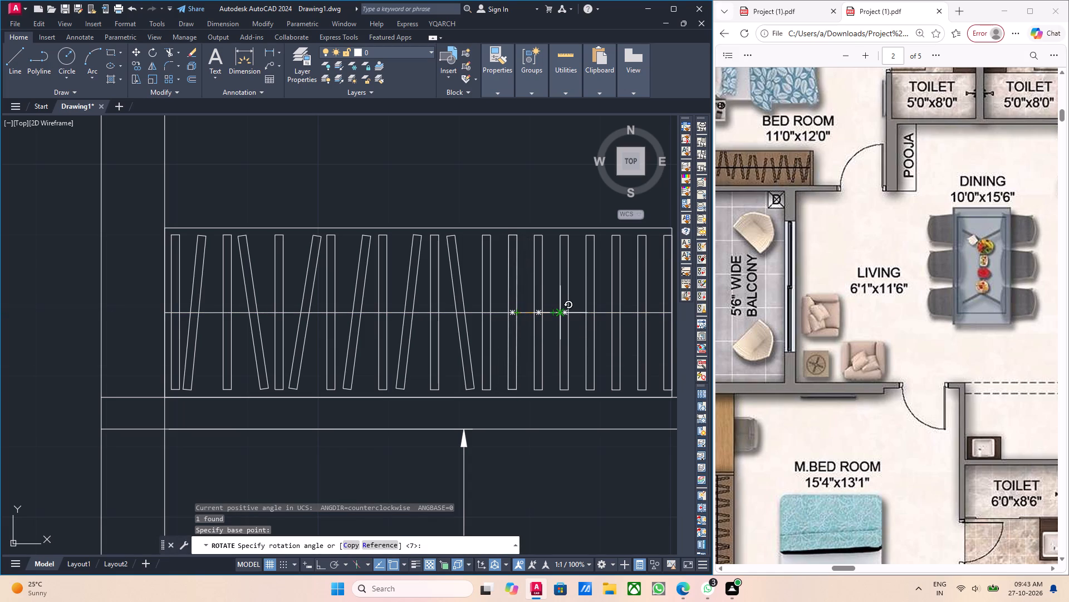
click(554, 322)
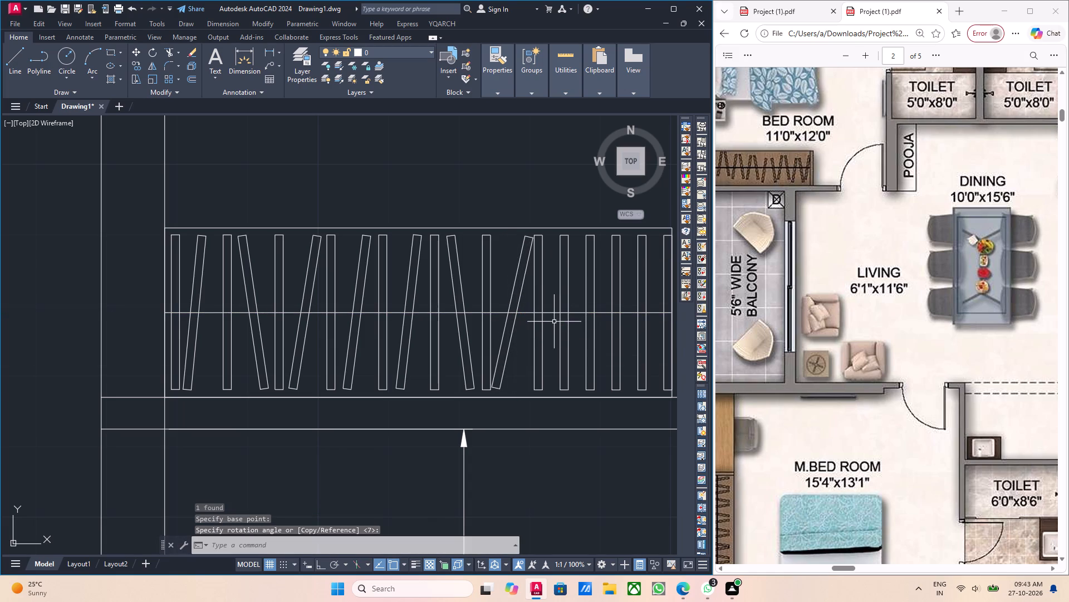
Rotate the sixteenth hanger rectangle from the wall side about 7° counter-clockwise around a point just below the centre line.
middle_drag(558, 350, 543, 336)
click(555, 337)
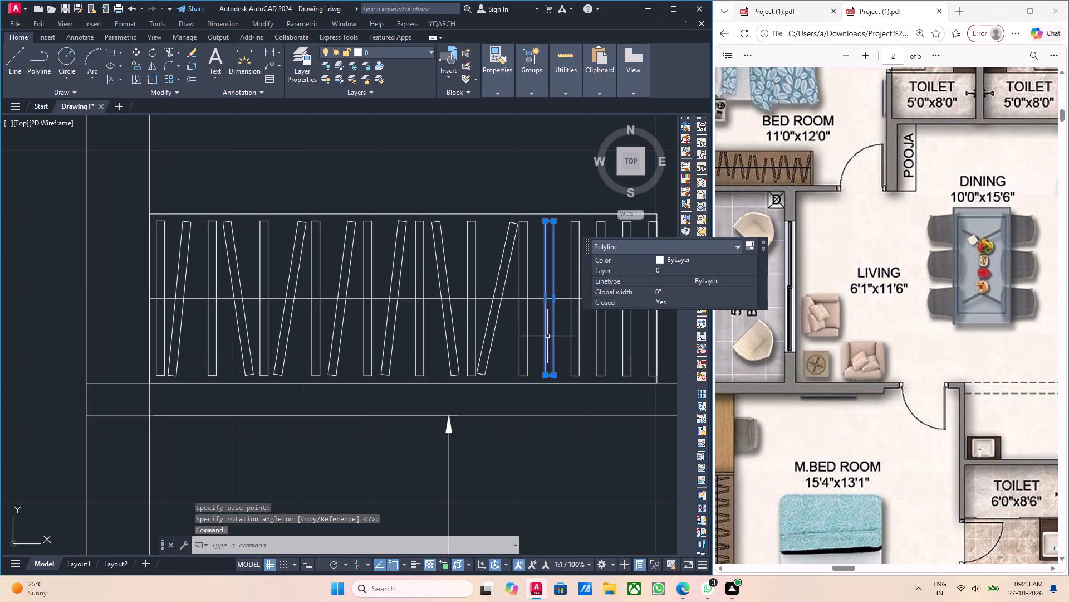
key(r)
key(o)
key(Return)
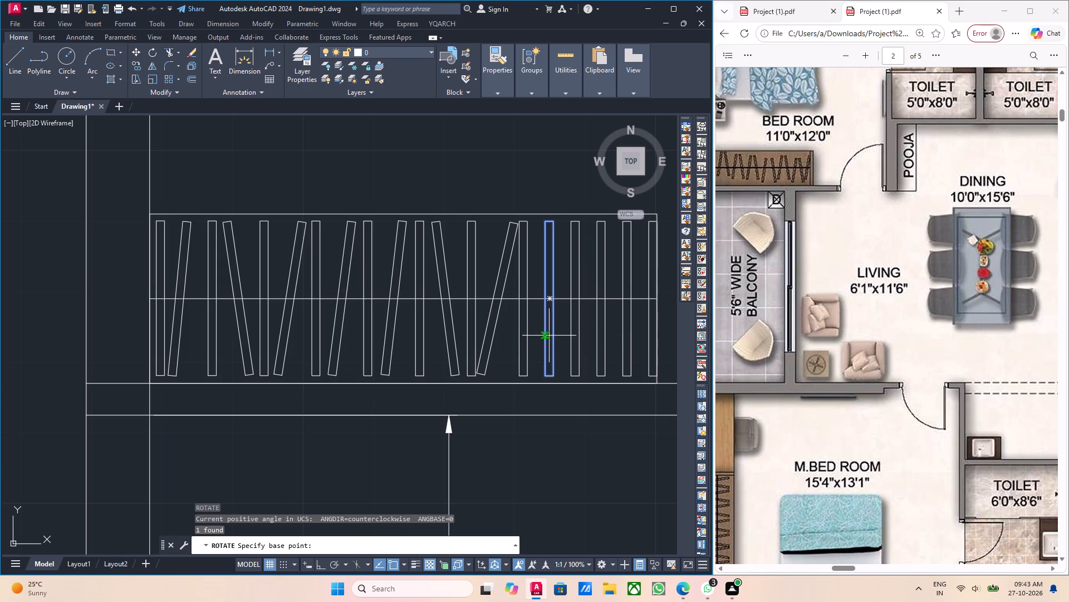
click(551, 307)
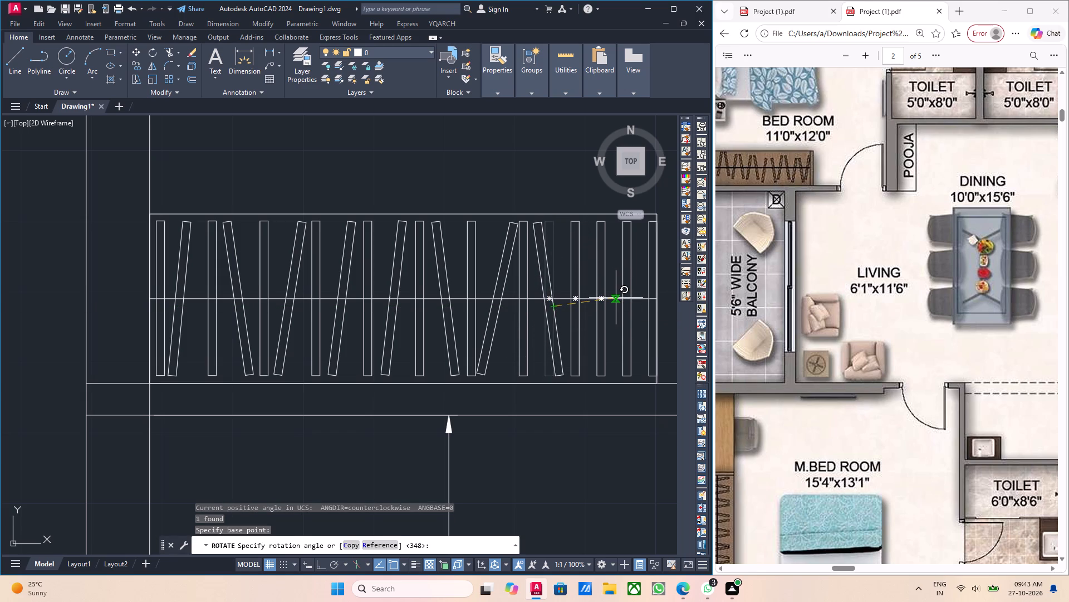
click(616, 299)
Rotate the eighteenth hanger rectangle from the wall side slightly clockwise around a point on its edge below the centre line.
middle_drag(607, 338, 551, 342)
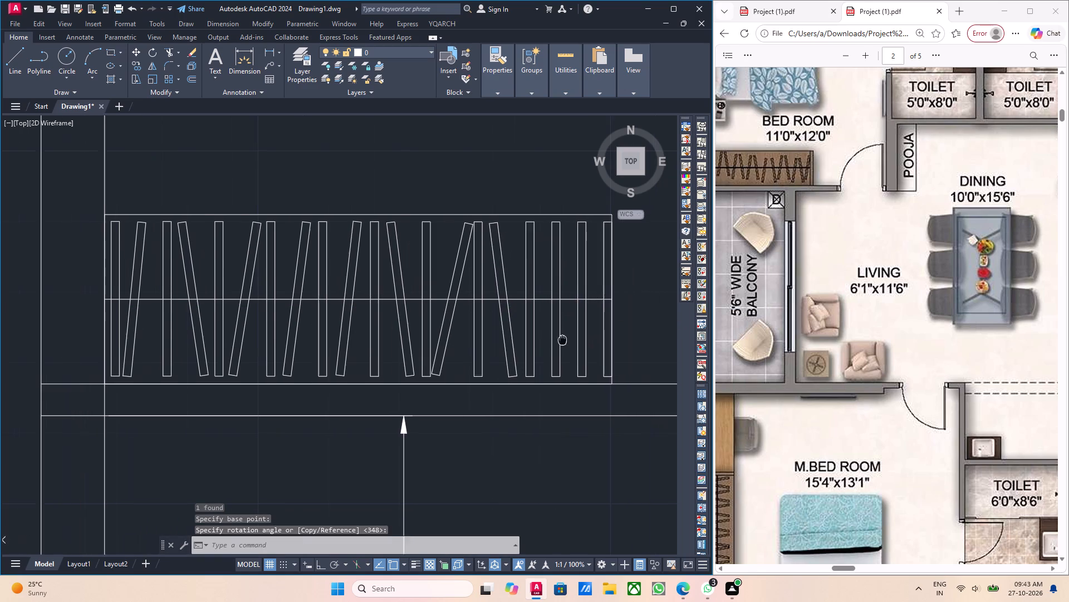
middle_drag(551, 342, 518, 358)
click(515, 356)
key(r)
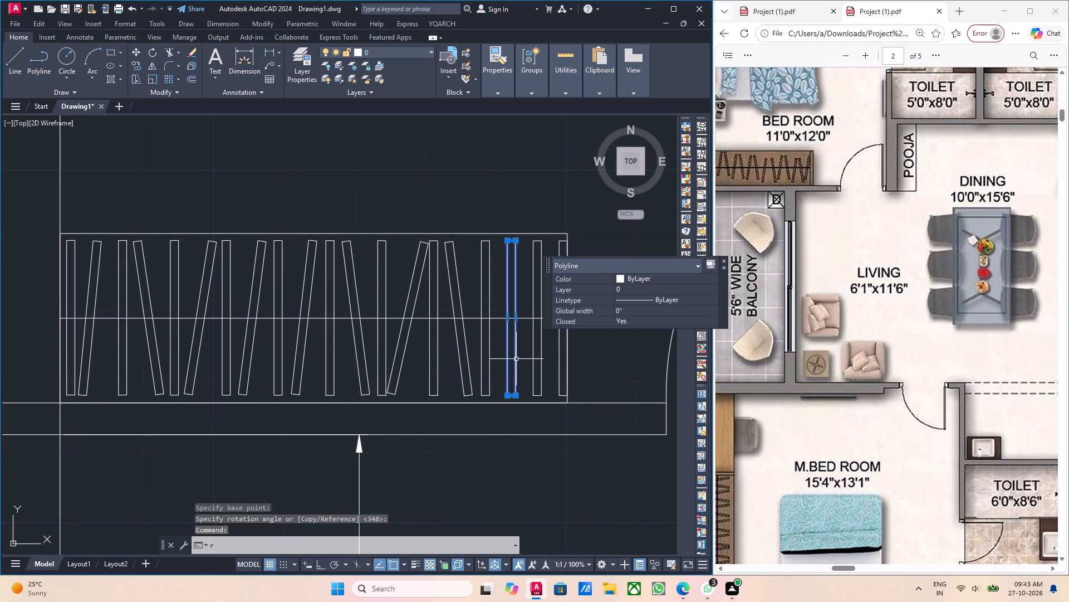
key(o)
key(Return)
click(521, 352)
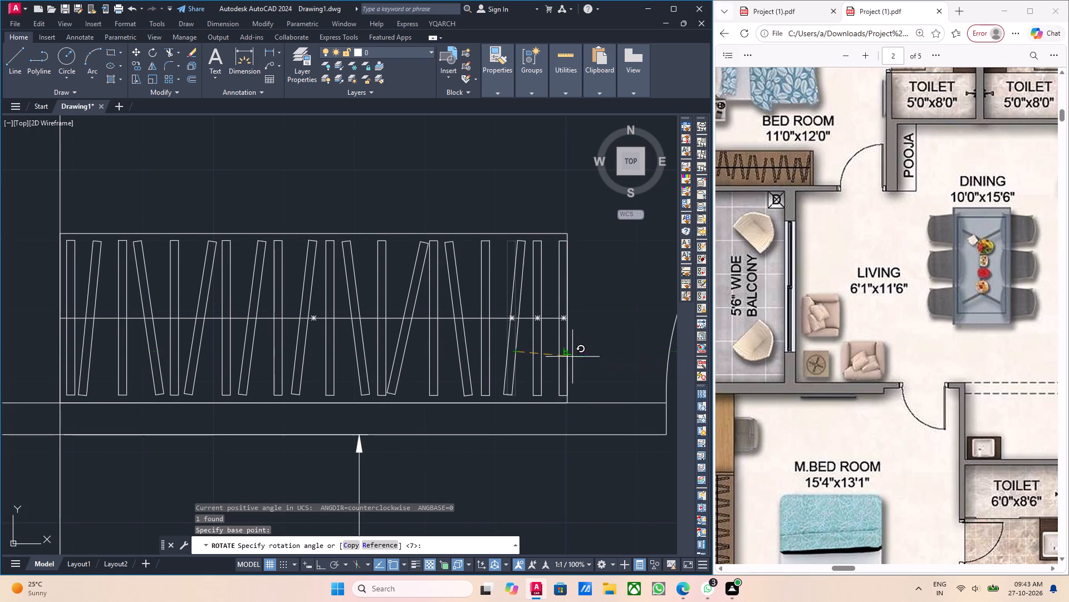
click(574, 359)
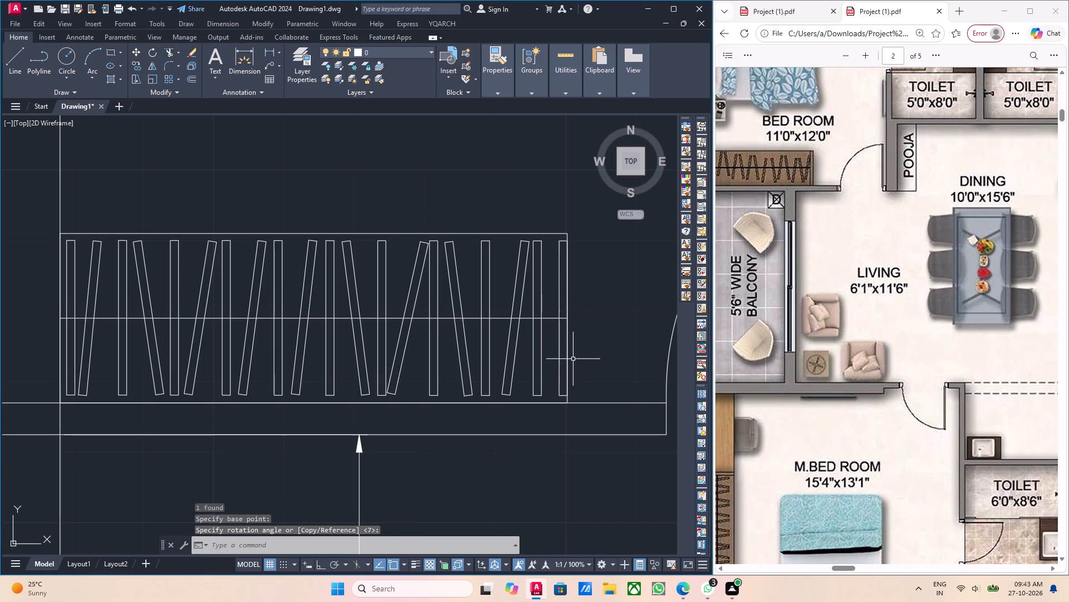
key(Escape)
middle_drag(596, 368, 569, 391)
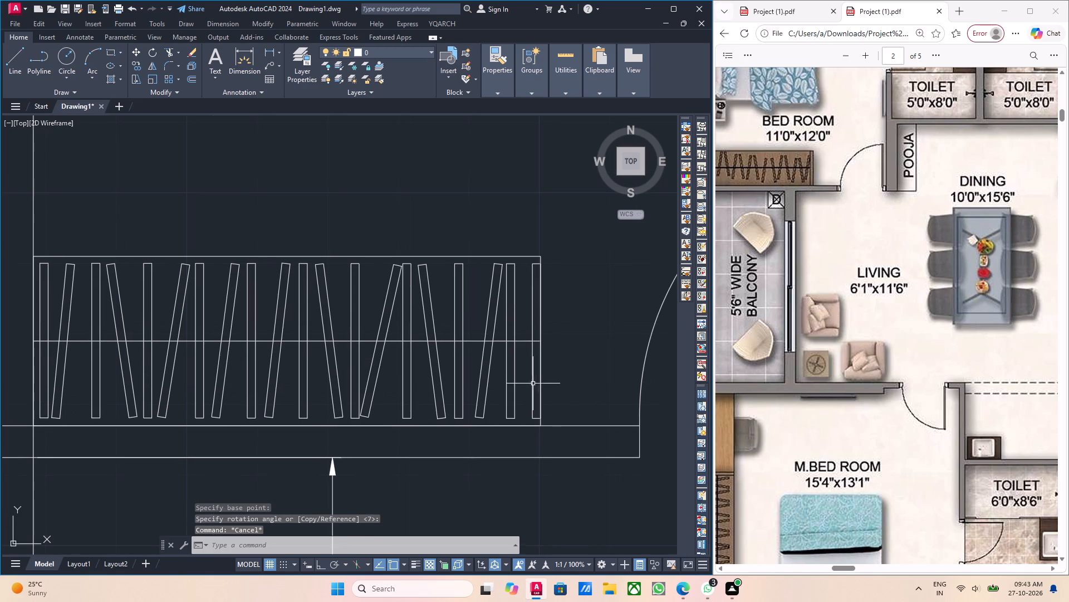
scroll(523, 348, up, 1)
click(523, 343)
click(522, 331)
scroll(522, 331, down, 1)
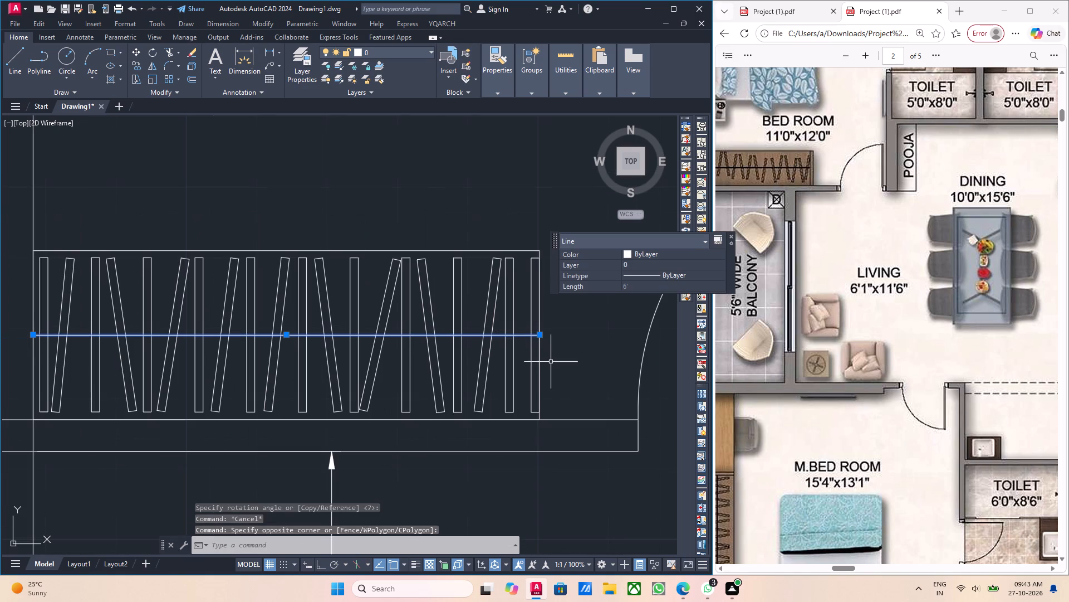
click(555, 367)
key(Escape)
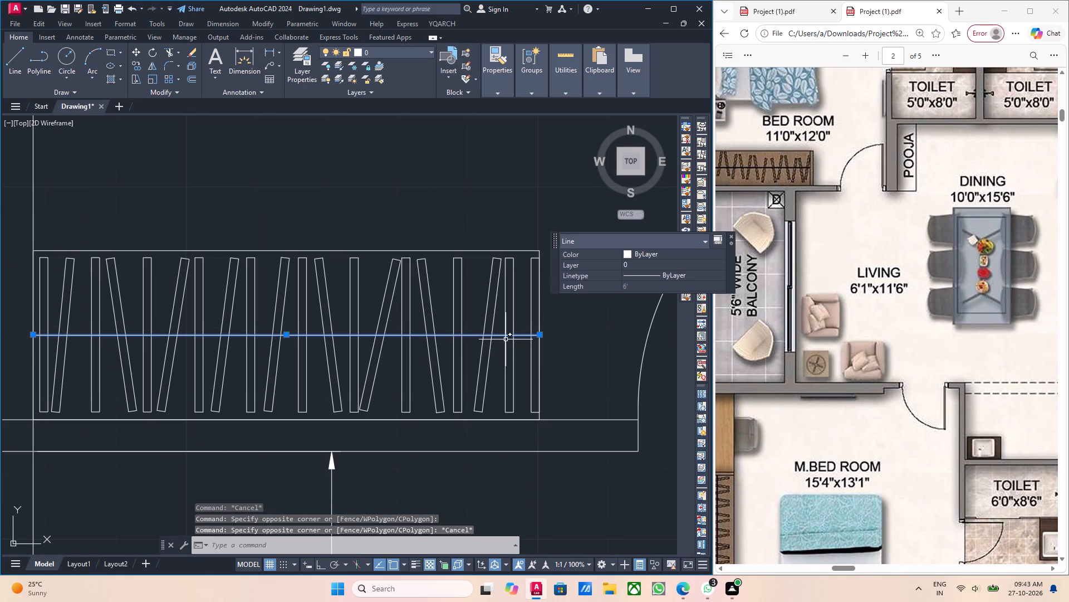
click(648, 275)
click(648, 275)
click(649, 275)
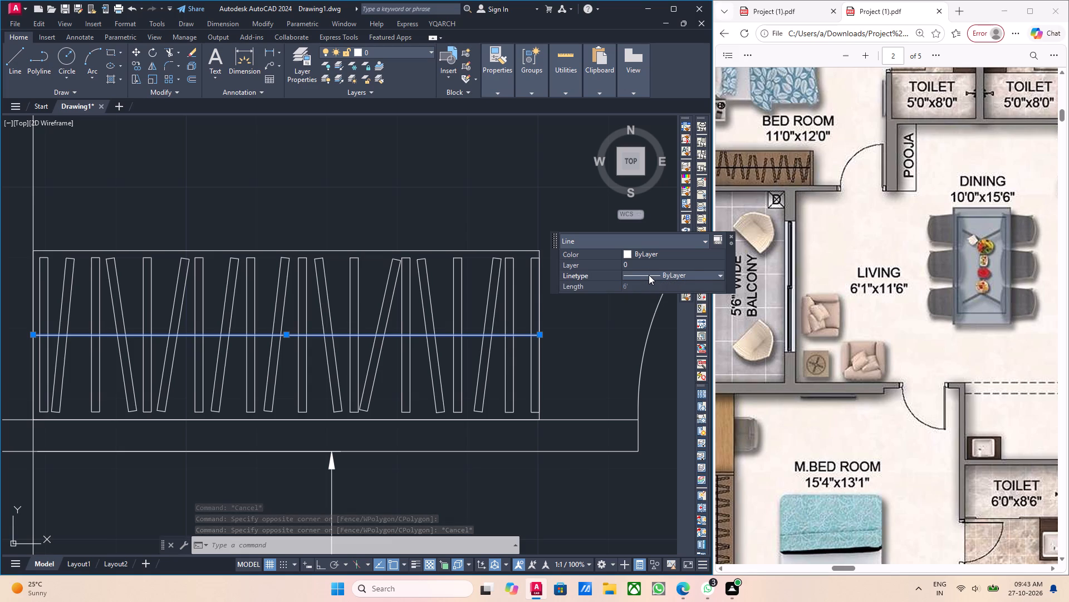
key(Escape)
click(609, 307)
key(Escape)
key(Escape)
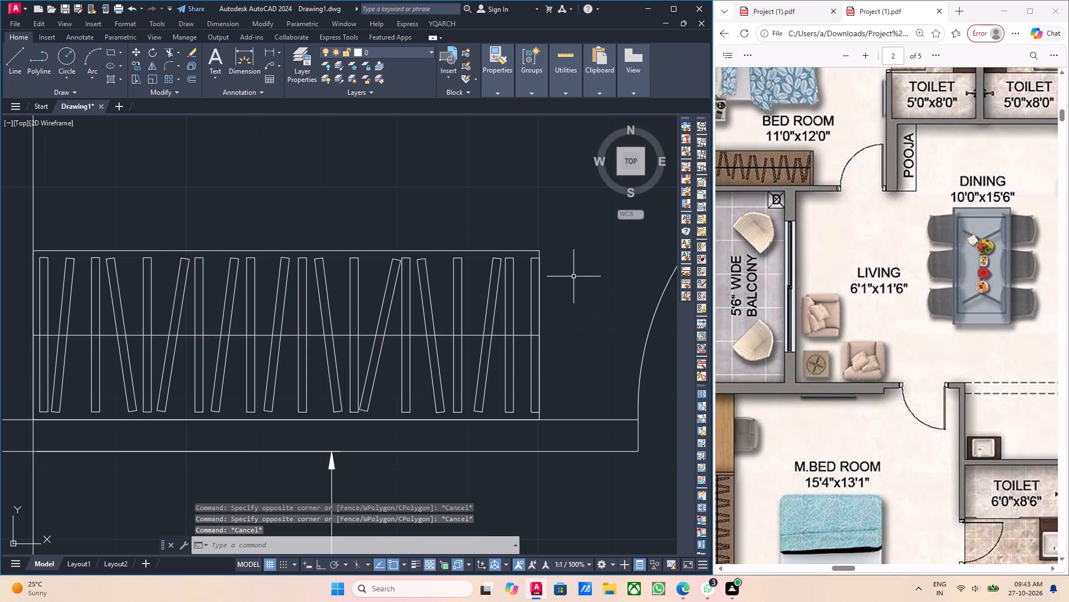
Inspect the wardrobe's tilted hangers and centre line, and how the wardrobe sits in the bedroom beside the door.
scroll(577, 276, down, 3)
scroll(609, 292, up, 1)
middle_drag(609, 291, 568, 333)
scroll(557, 335, down, 1)
scroll(501, 333, up, 3)
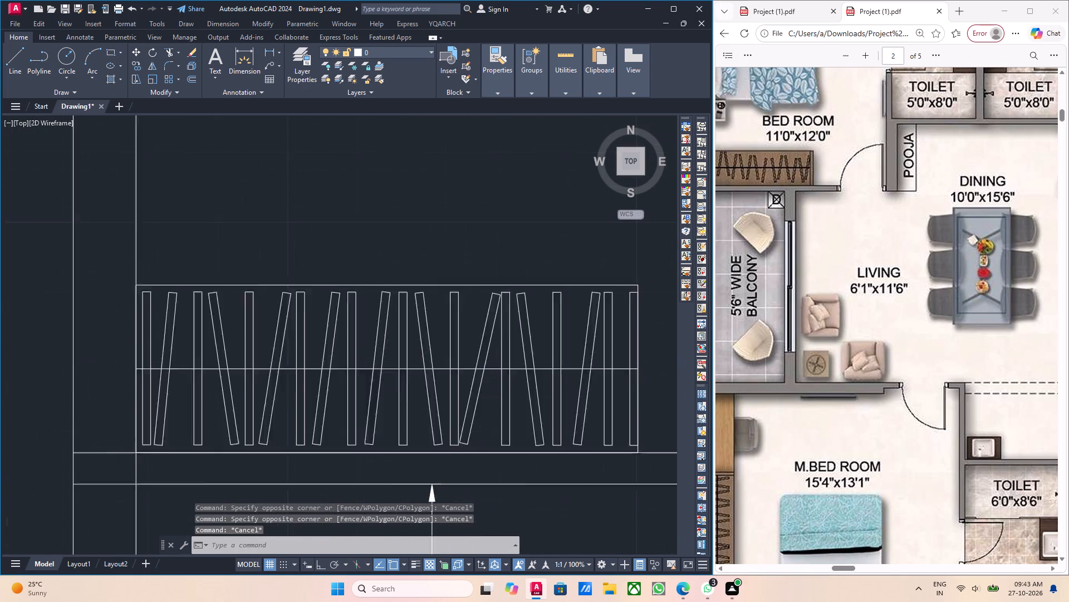
scroll(500, 334, up, 3)
drag(497, 429, 485, 411)
click(471, 382)
scroll(475, 384, down, 4)
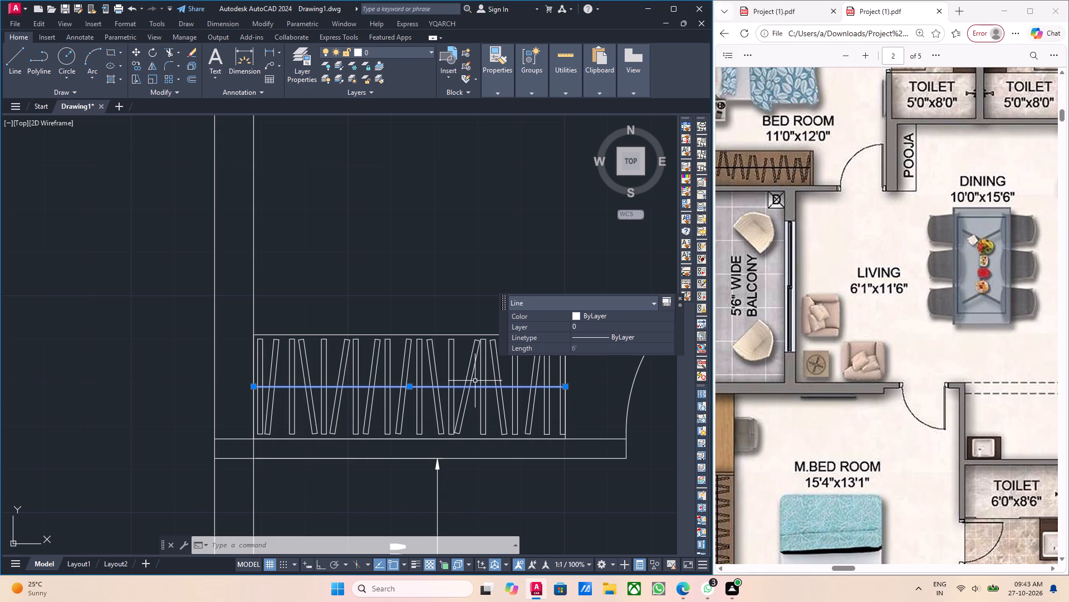
middle_drag(440, 263, 381, 284)
key(Escape)
scroll(297, 377, up, 2)
scroll(322, 412, down, 4)
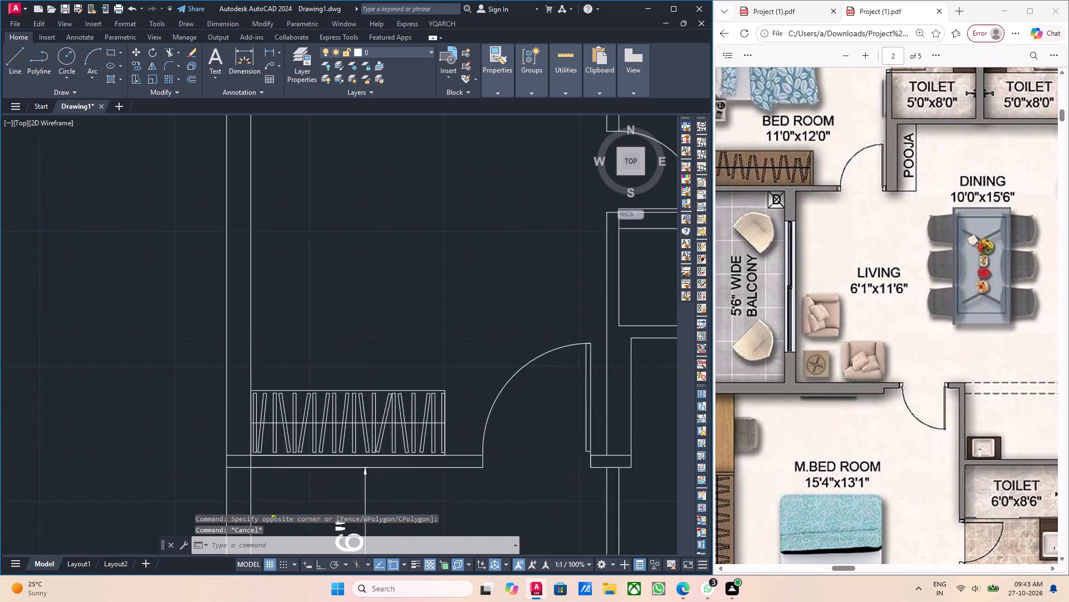
middle_drag(396, 427, 389, 411)
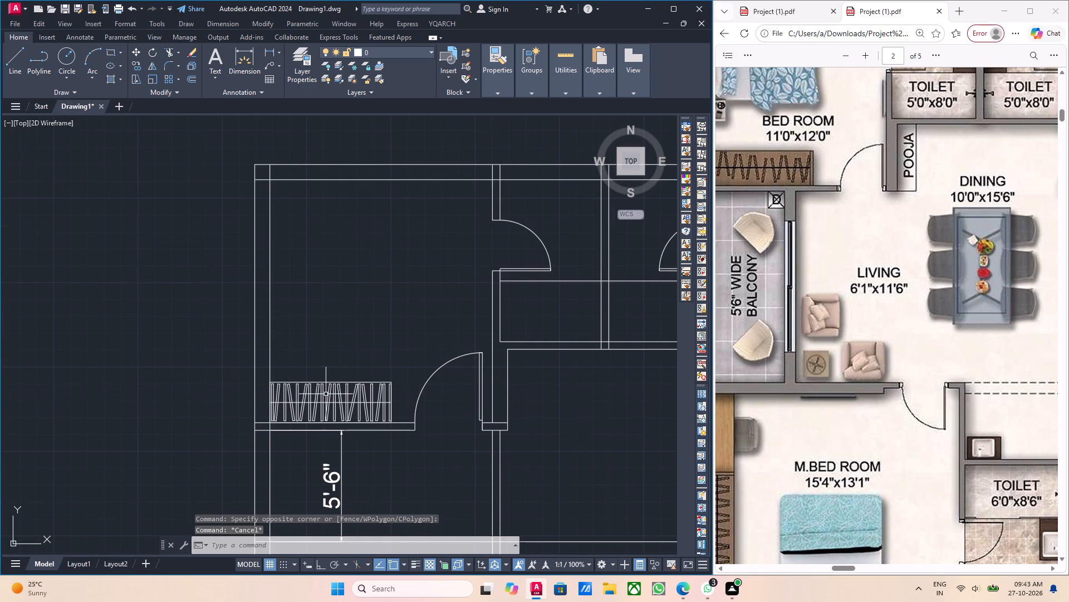
scroll(358, 394, up, 1)
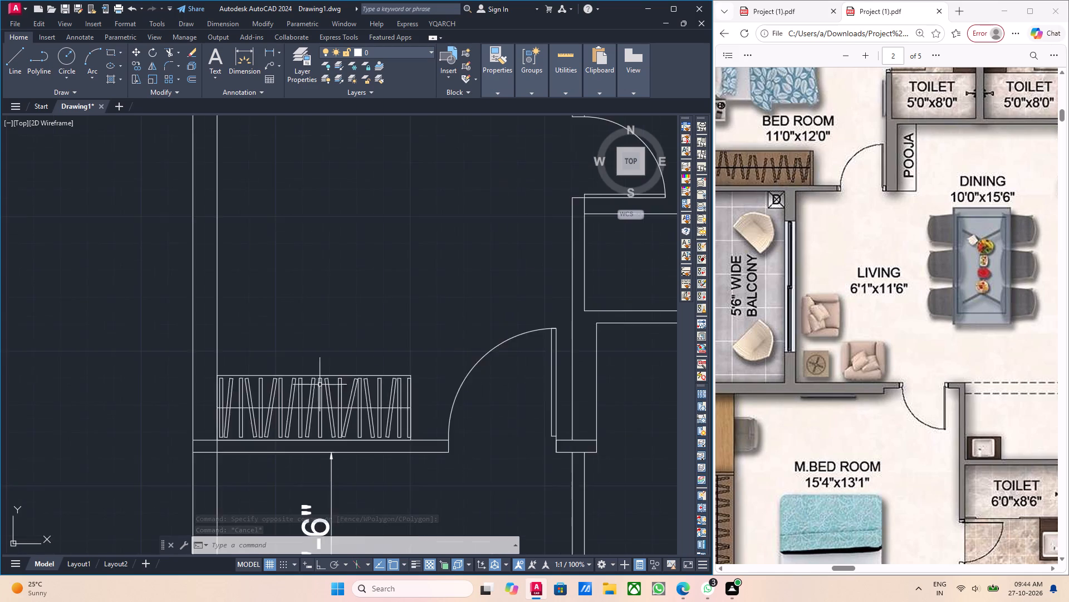
Compare the bedroom wardrobe and its hanger pattern with the 11'0"x12'0" bedroom in the PDF floor plan.
scroll(319, 385, up, 2)
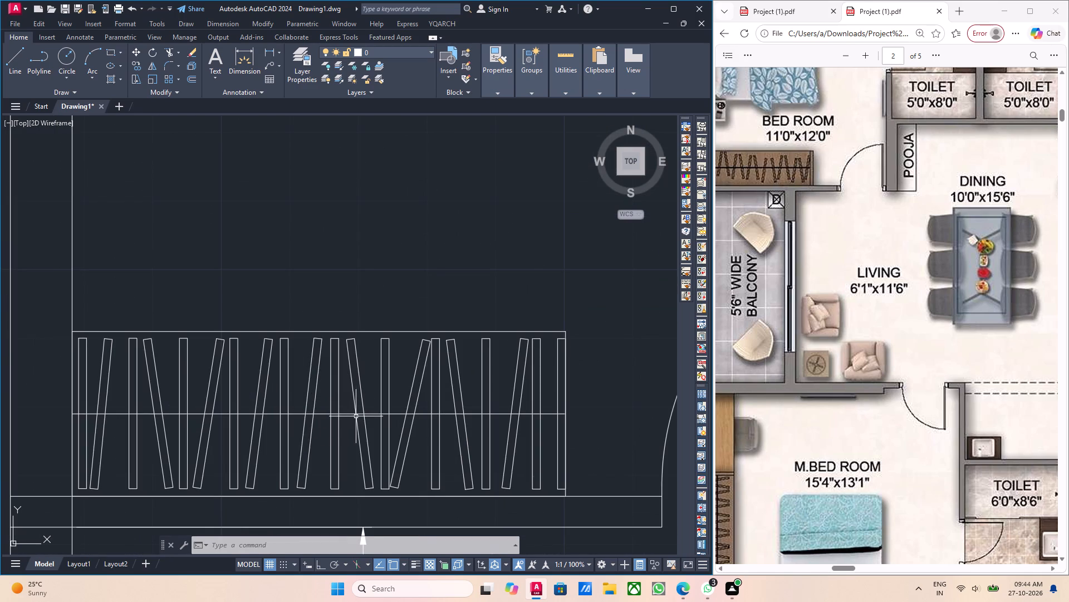
scroll(274, 347, down, 2)
middle_drag(336, 372, 323, 416)
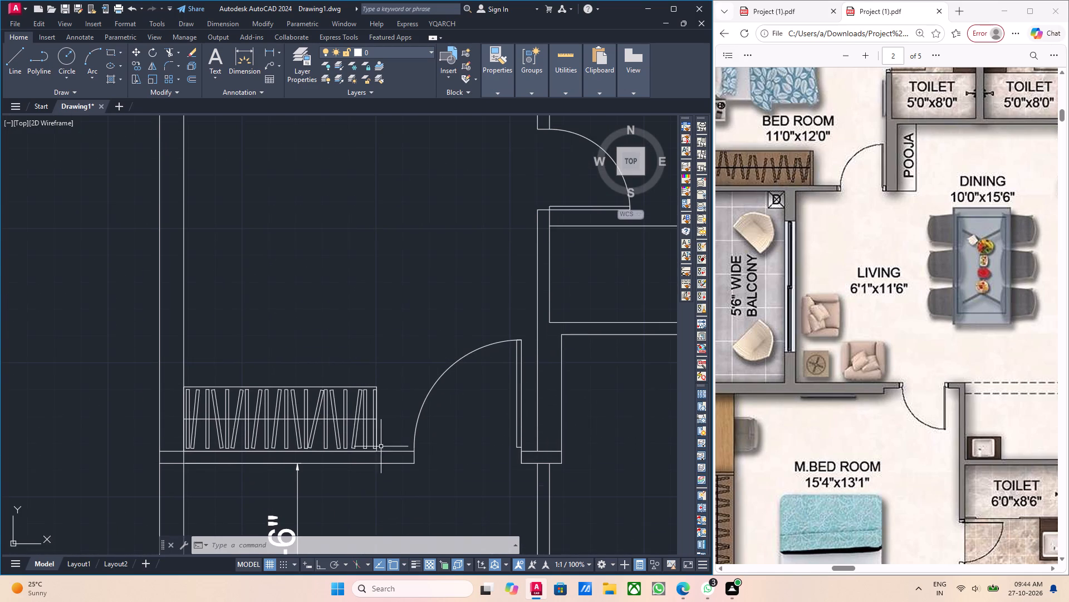
middle_drag(381, 451, 387, 472)
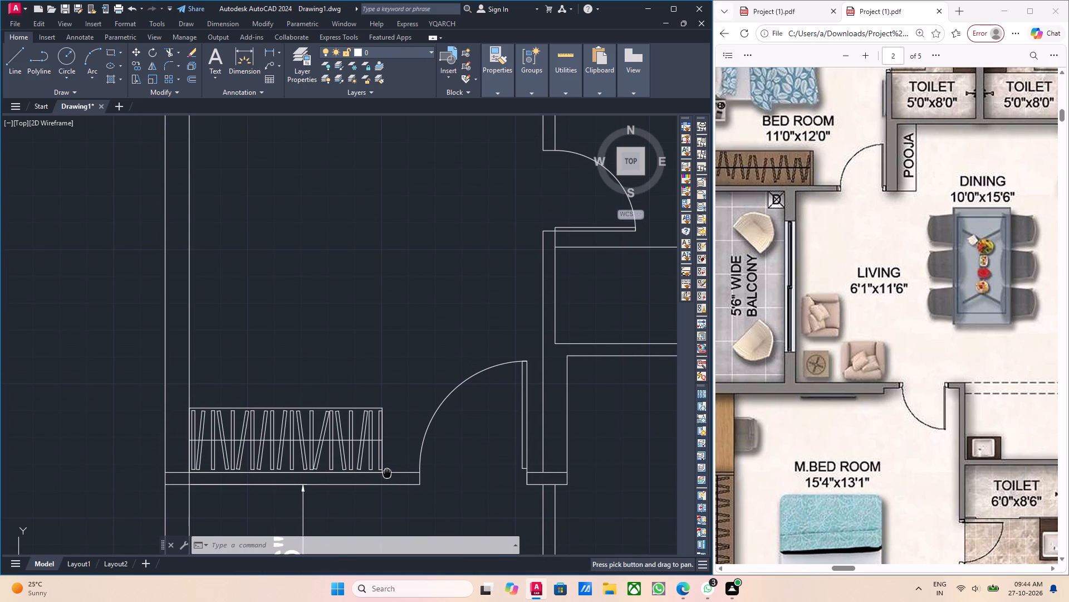
scroll(305, 447, up, 2)
scroll(347, 446, down, 6)
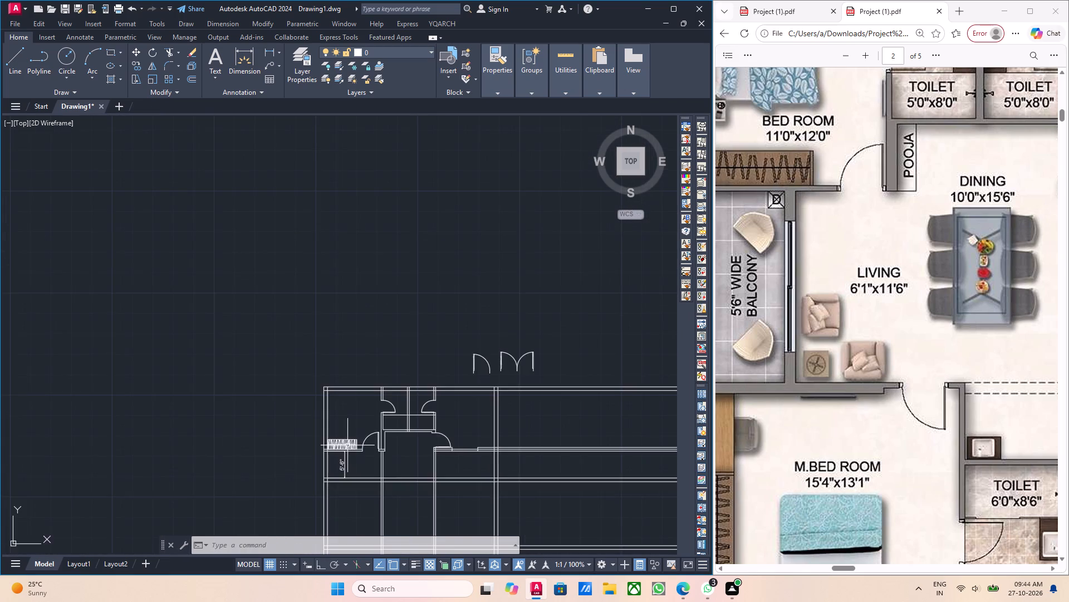
scroll(349, 445, up, 4)
scroll(832, 327, down, 2)
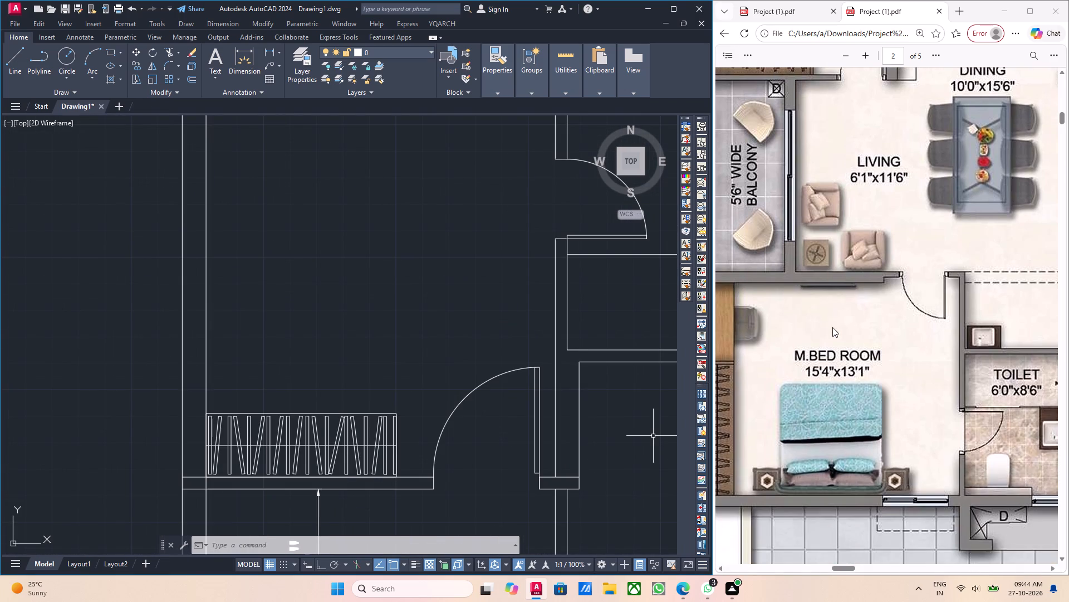
scroll(832, 327, up, 5)
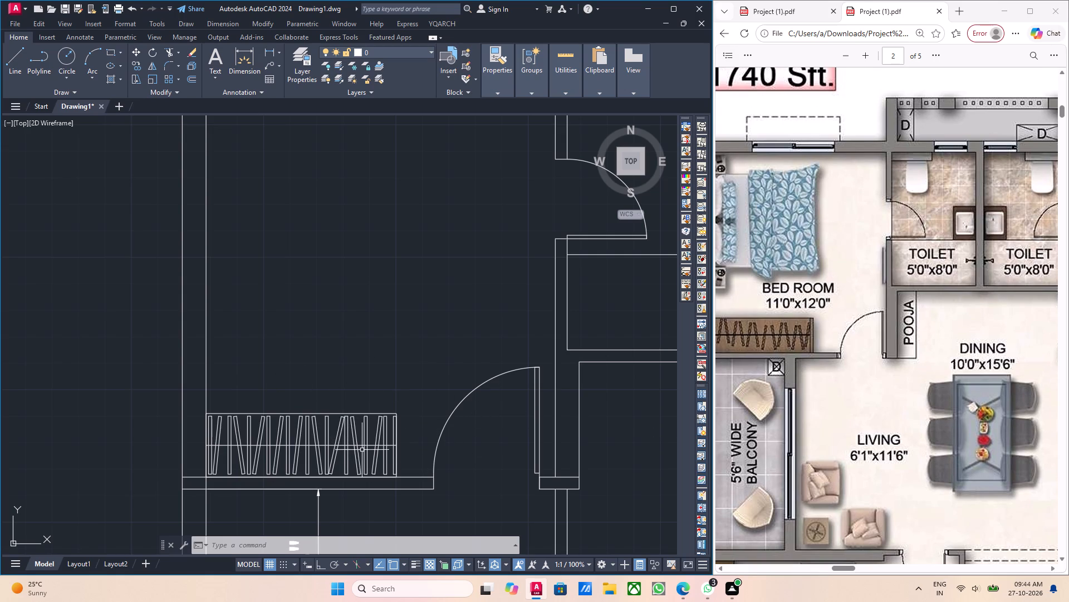
scroll(389, 439, up, 3)
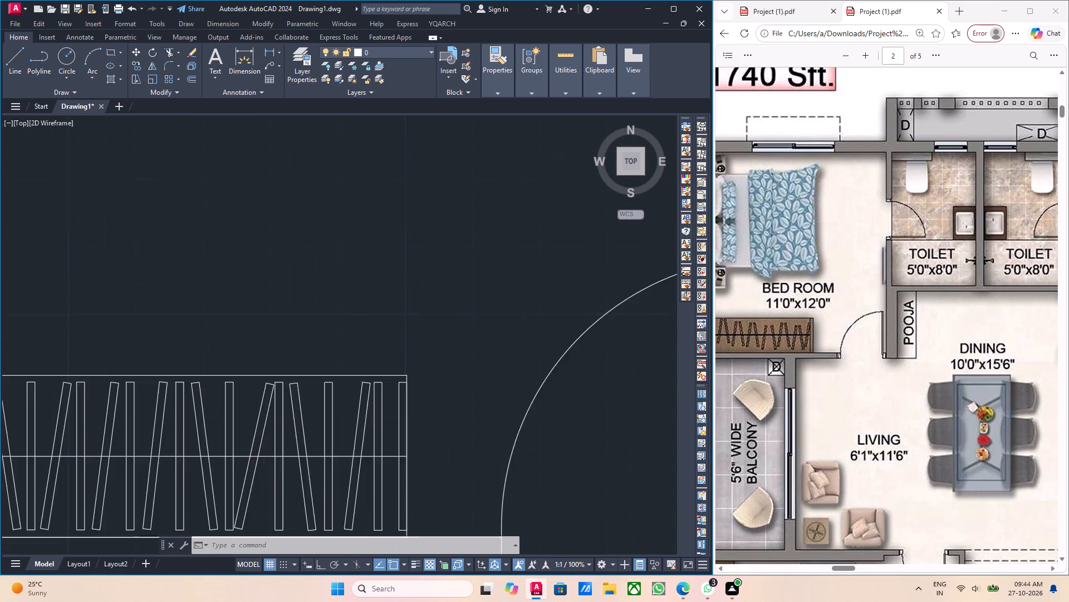
scroll(436, 484, up, 3)
scroll(402, 433, down, 3)
Stretch the door-side edge of the wardrobe outline about 4.3" toward the bedroom door.
middle_drag(411, 404, 411, 459)
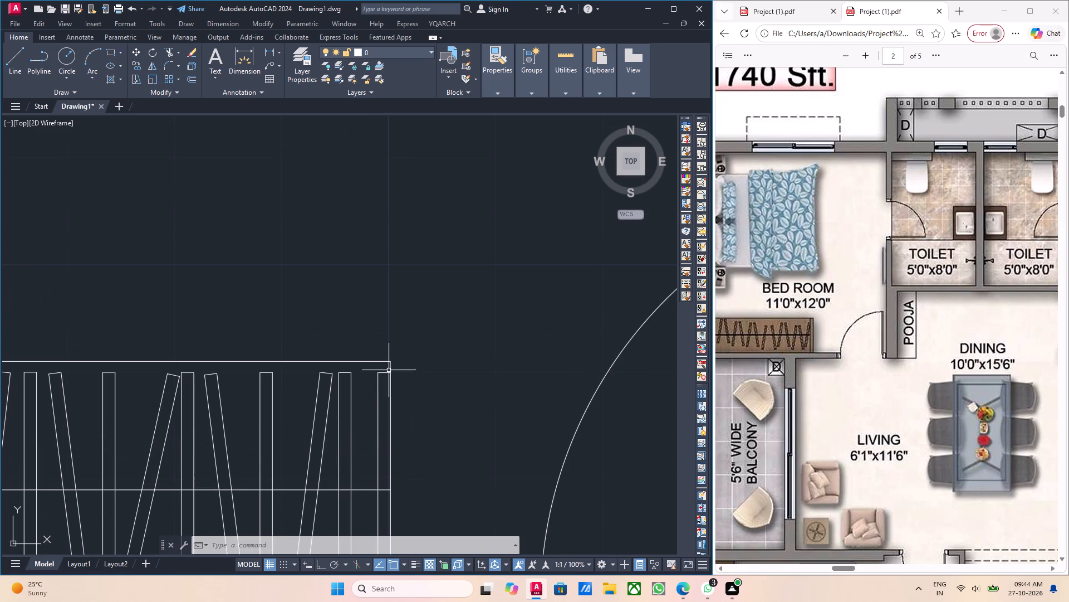
click(391, 367)
scroll(431, 441, down, 3)
middle_drag(427, 465, 424, 443)
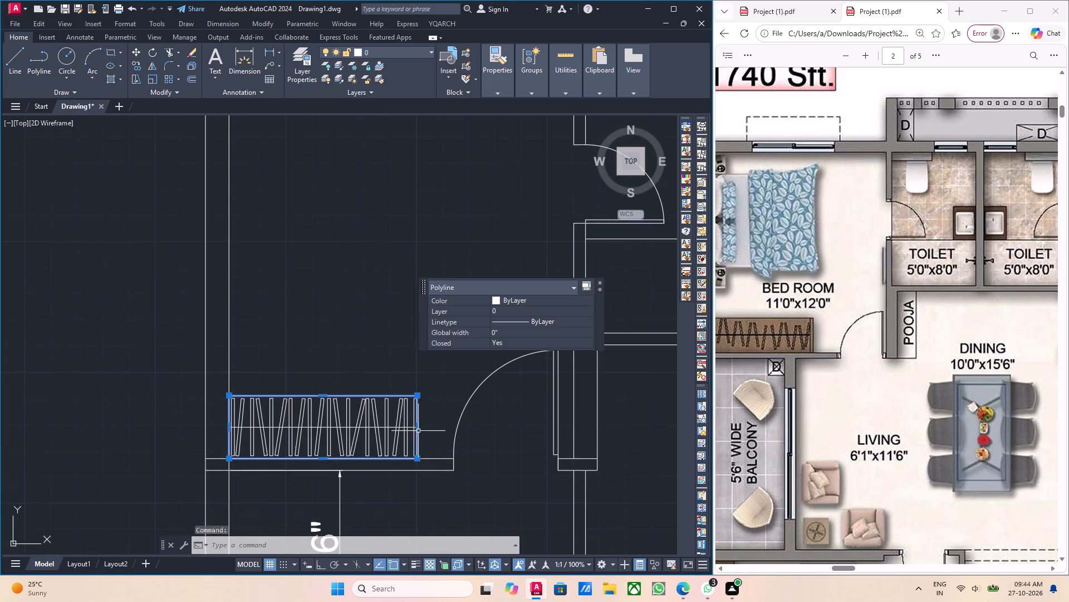
scroll(418, 430, up, 3)
click(411, 424)
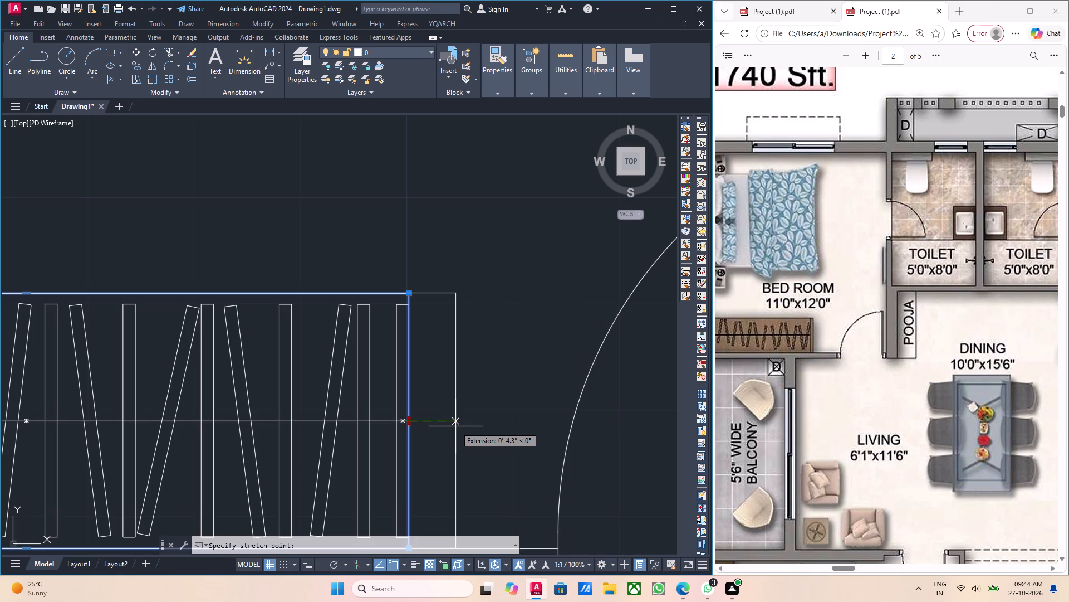
click(455, 426)
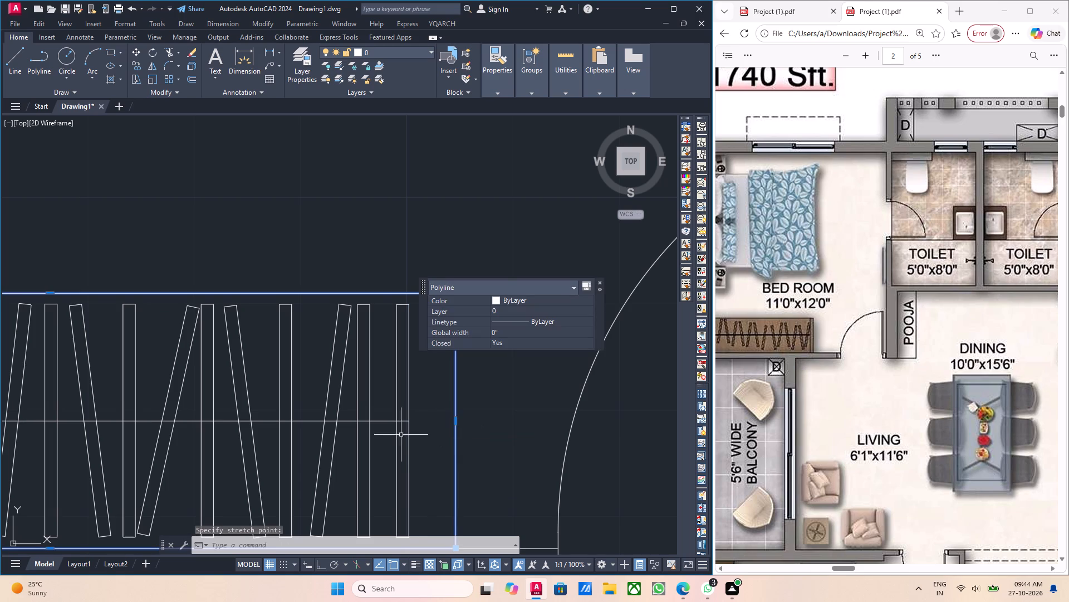
click(361, 276)
key(Escape)
Extend the wardrobe's centre line to meet the stretched door-side edge of the outline.
scroll(410, 451, up, 3)
drag(377, 352, 377, 346)
click(374, 331)
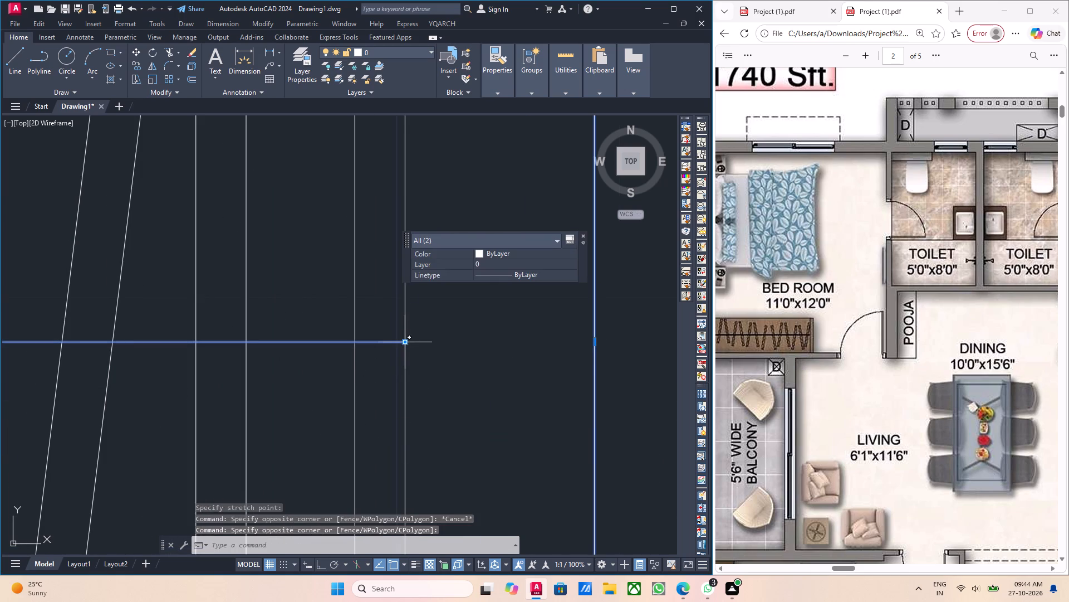
click(405, 342)
click(592, 343)
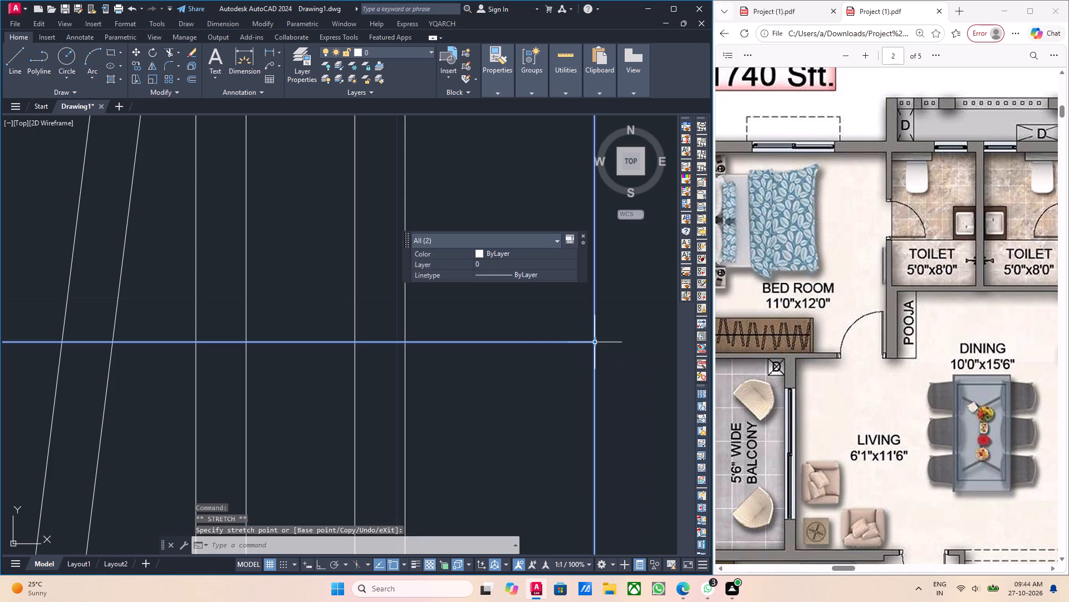
key(Escape)
Rotate the last hanger rectangle on the door side slightly counter-clockwise around its midpoint on the centre line.
scroll(413, 389, down, 3)
click(424, 416)
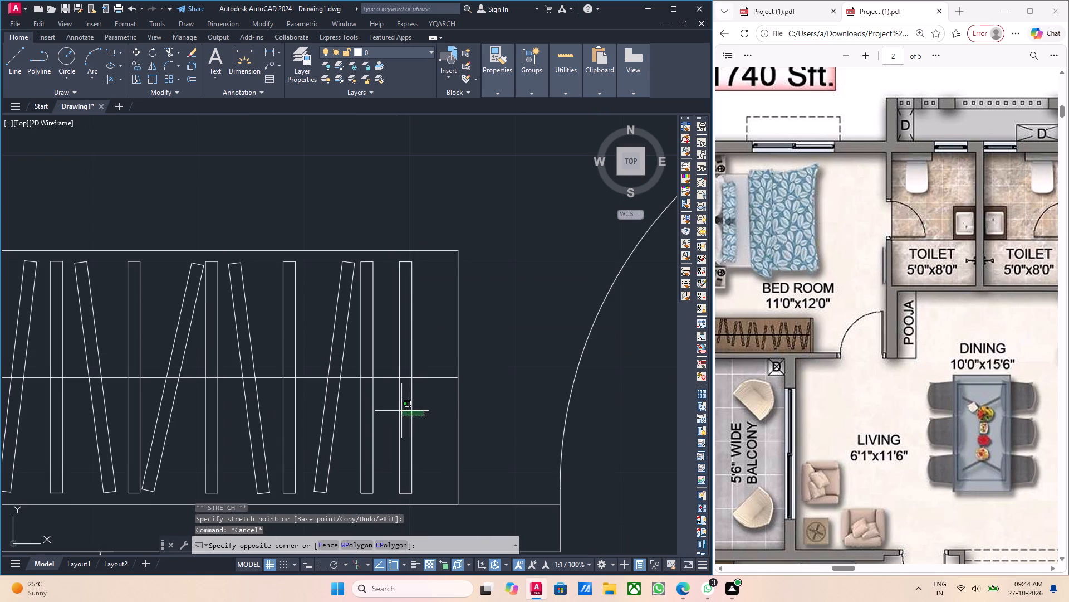
click(401, 411)
text(ro)
key(Return)
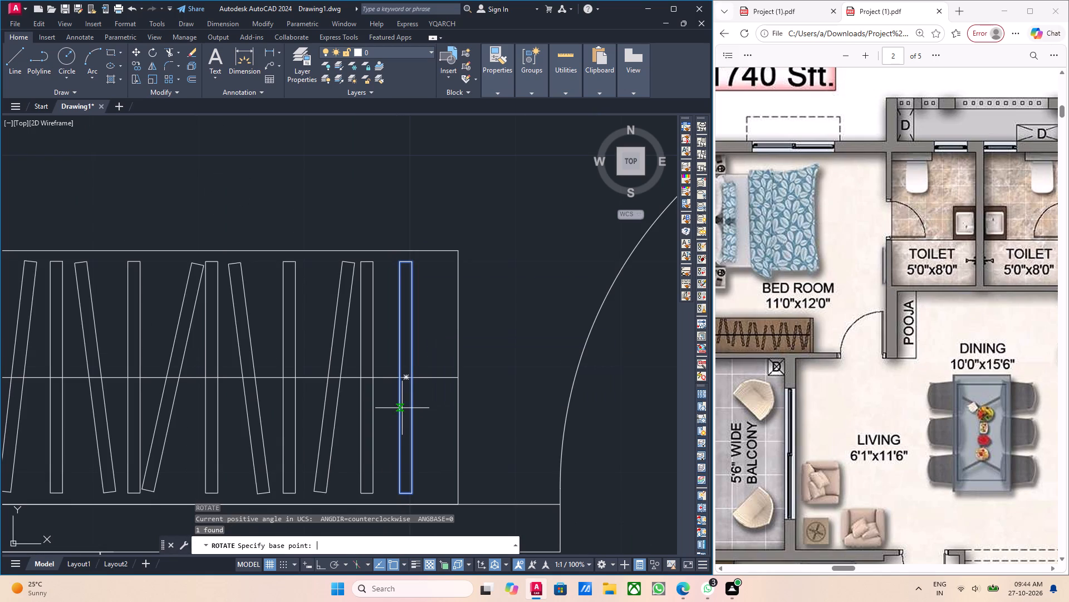
click(407, 378)
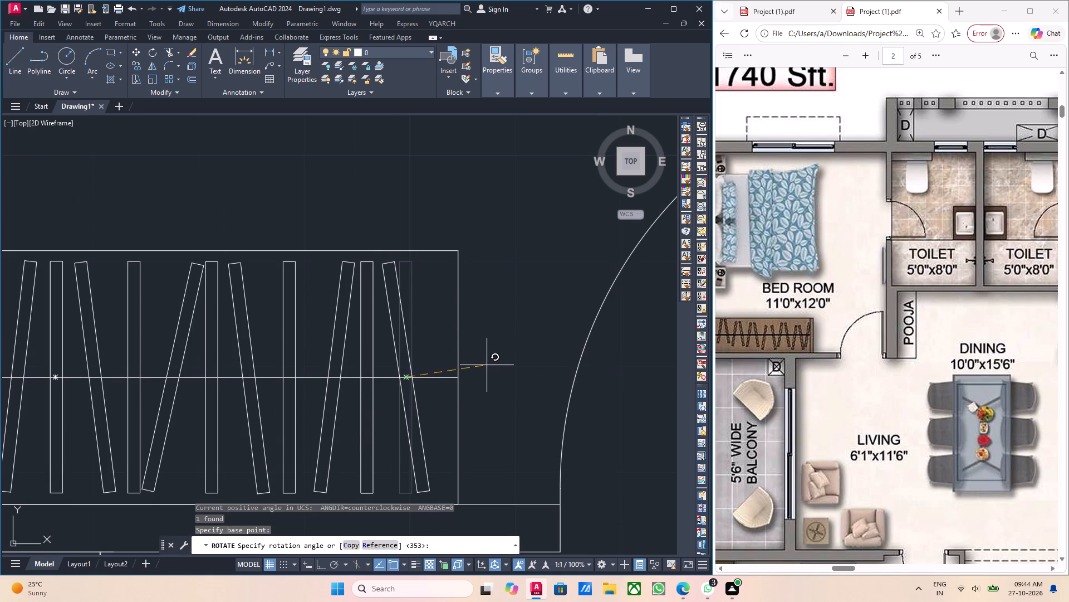
click(487, 365)
scroll(488, 414, down, 2)
key(Escape)
Inspect how the wardrobe sits in the bedroom and examine the door and walls of the second bedroom.
middle_click(480, 421)
scroll(483, 420, down, 2)
middle_drag(483, 420, 470, 446)
scroll(470, 442, up, 2)
scroll(469, 433, down, 3)
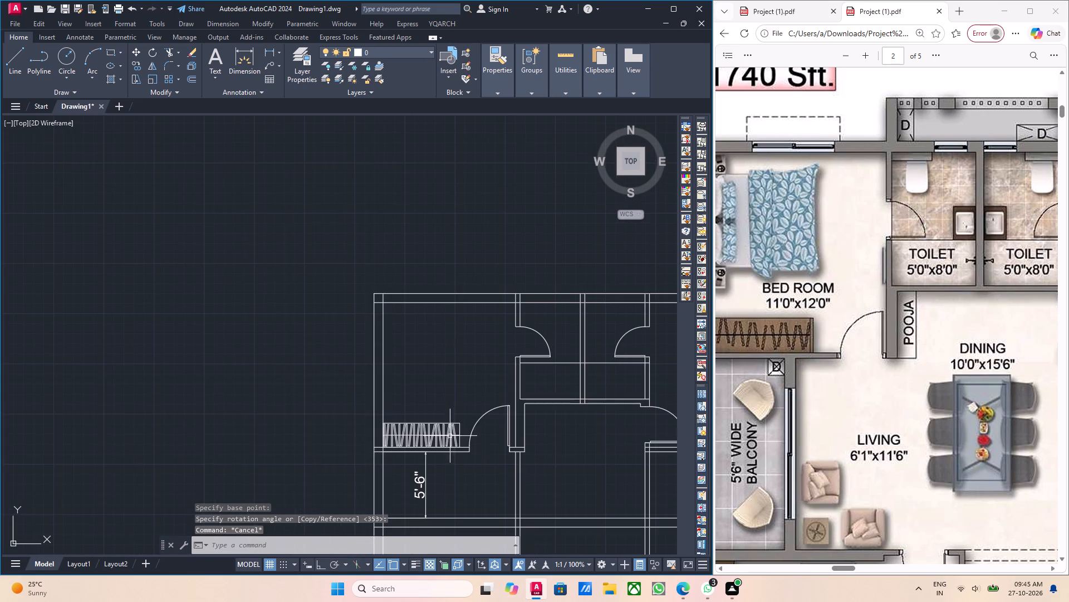
middle_click(477, 445)
middle_drag(546, 423, 306, 425)
middle_drag(590, 459, 445, 439)
scroll(292, 409, up, 2)
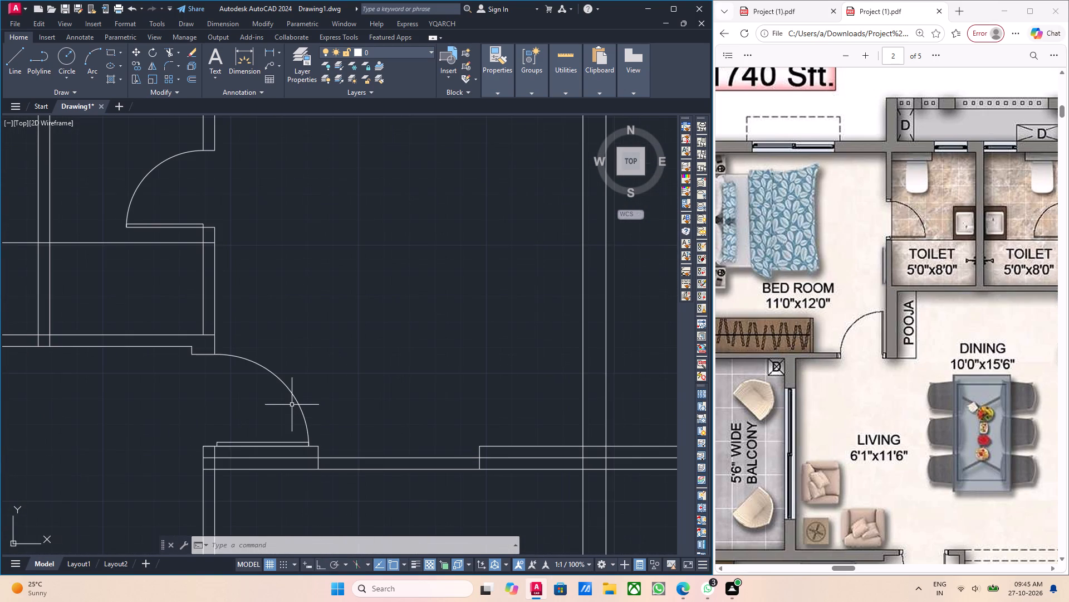
scroll(301, 474, down, 2)
middle_drag(194, 453, 518, 416)
scroll(413, 424, up, 3)
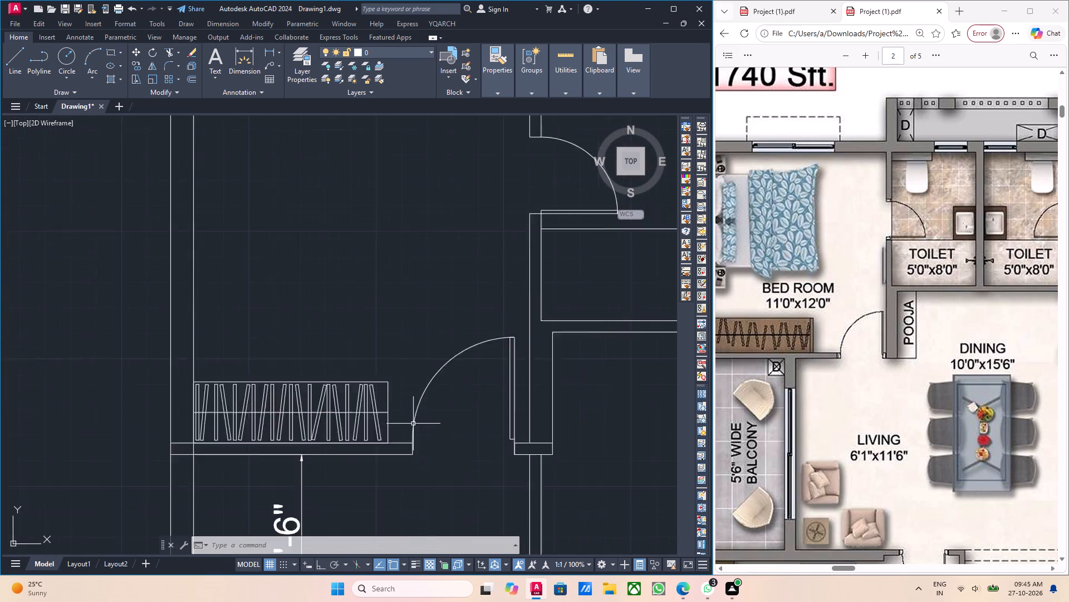
Copy the complete wardrobe by its lower door-side corner to the second bedroom's lower corner against the far side wall.
drag(384, 420, 376, 414)
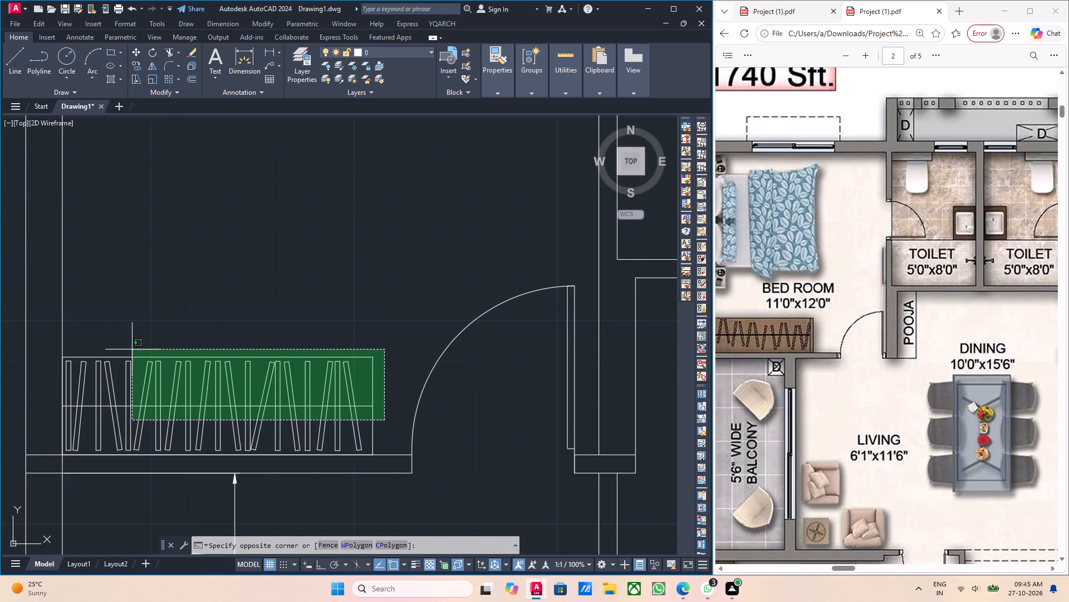
click(87, 346)
scroll(82, 372, up, 3)
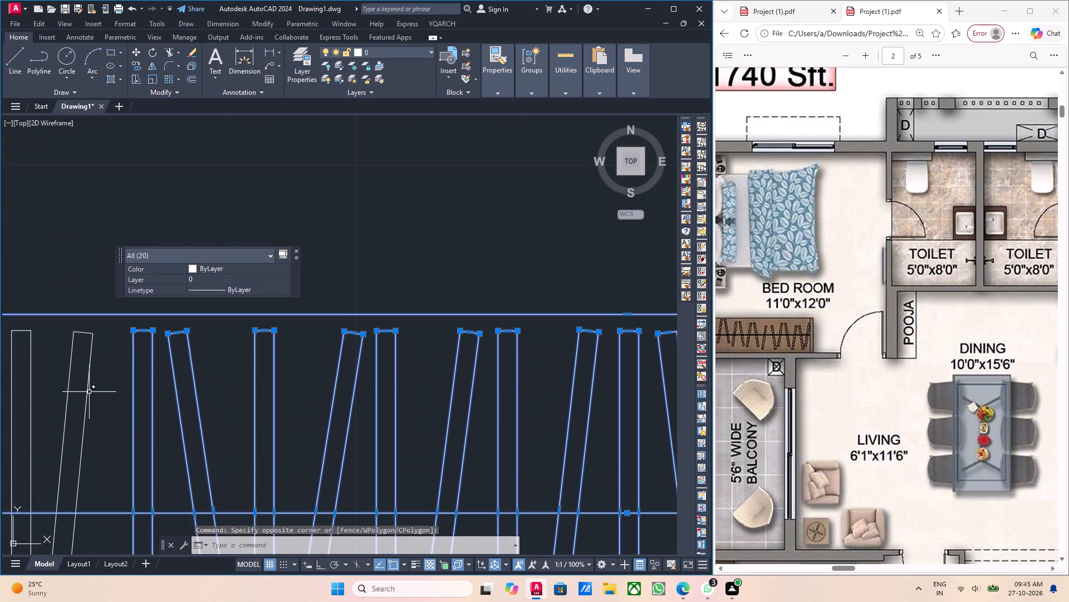
click(92, 394)
click(23, 365)
scroll(57, 394, down, 2)
middle_click(135, 461)
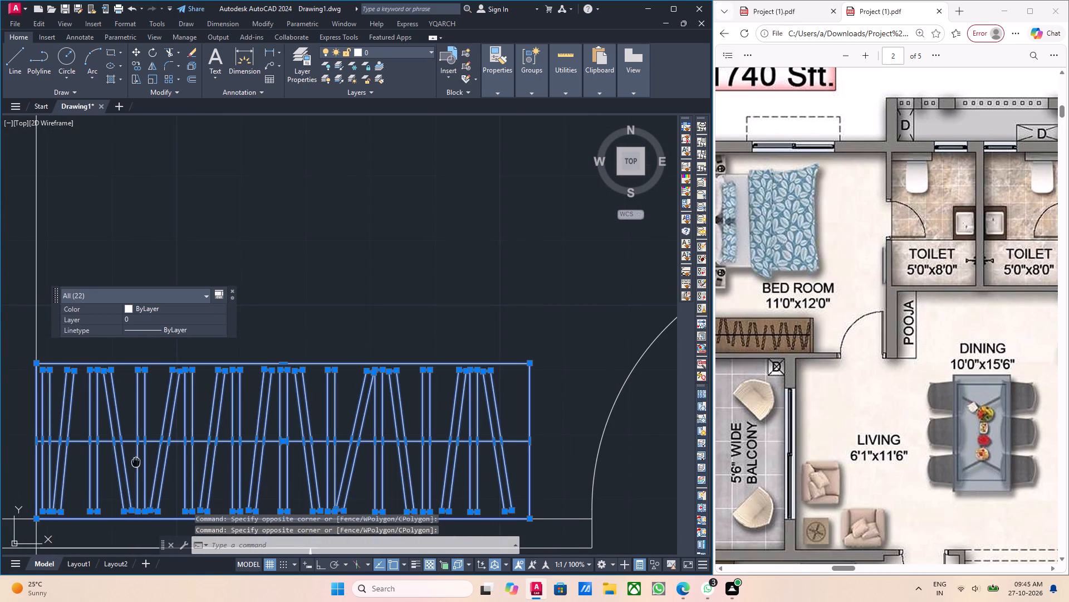
scroll(399, 502, up, 1)
scroll(400, 502, down, 1)
middle_drag(493, 516, 459, 428)
middle_drag(514, 445, 507, 459)
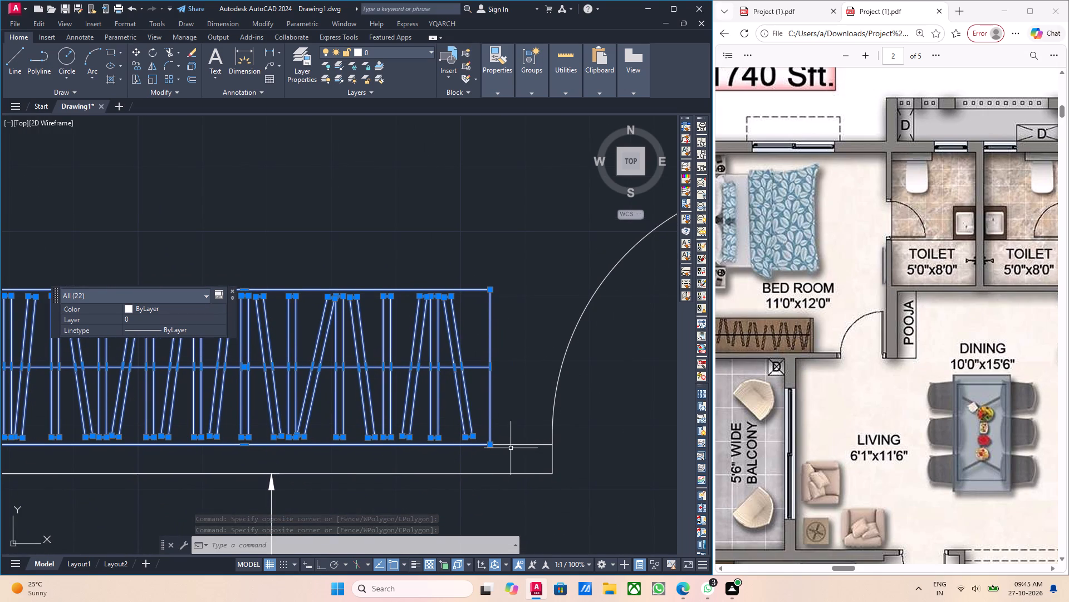
text(co)
key(Return)
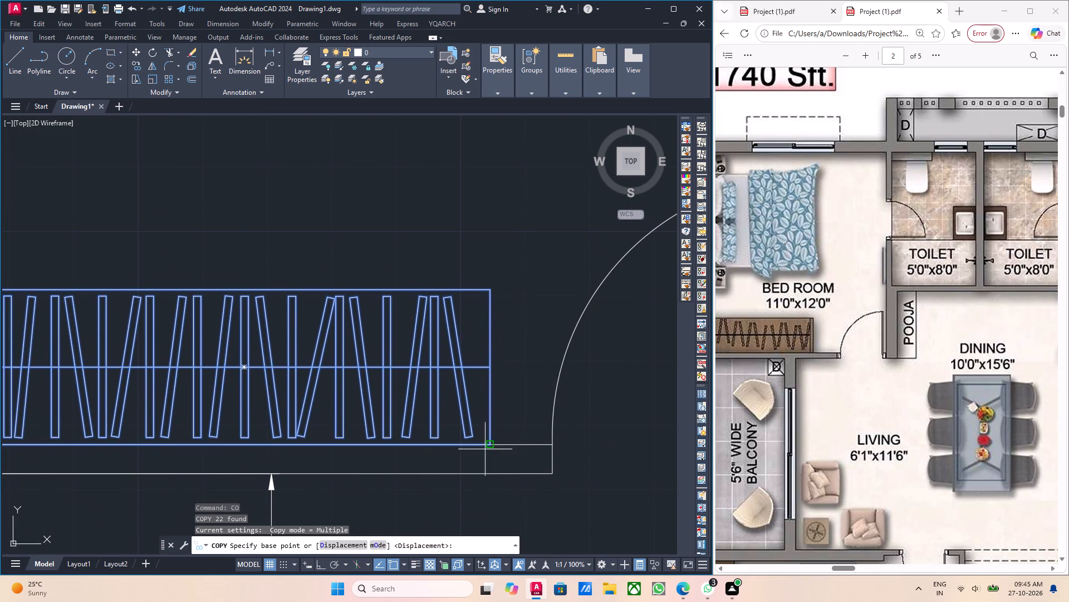
click(487, 444)
scroll(523, 415, down, 5)
middle_drag(577, 429, 241, 432)
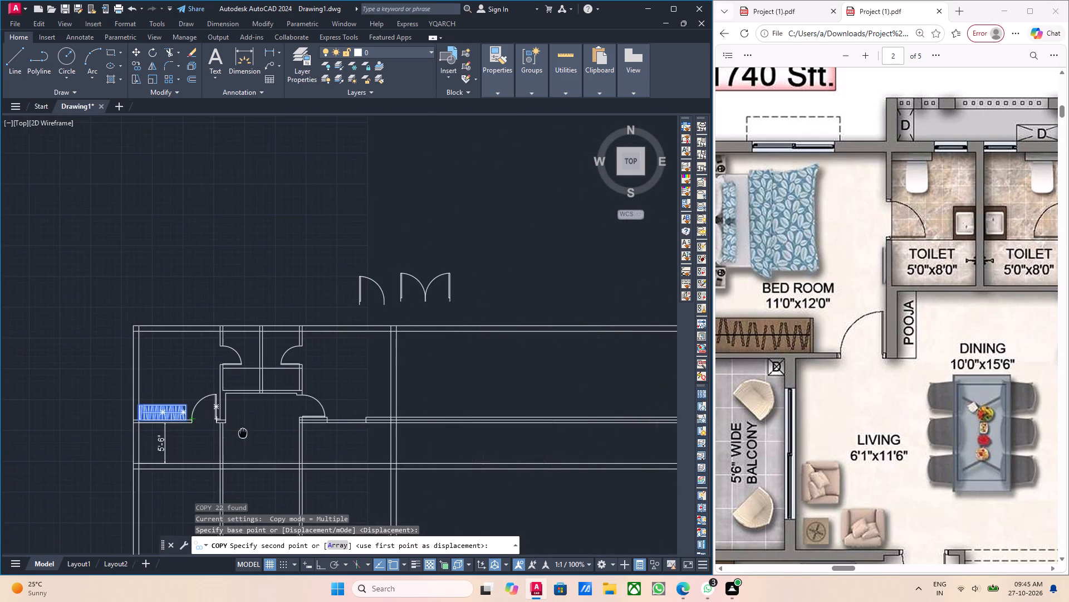
middle_drag(241, 432, 241, 432)
scroll(385, 418, up, 6)
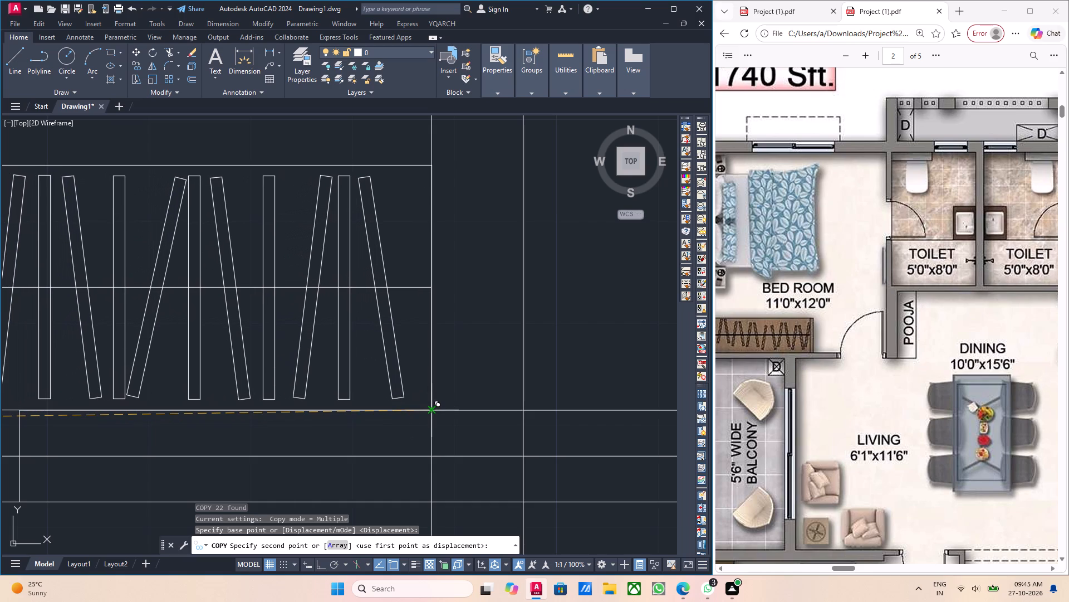
click(430, 408)
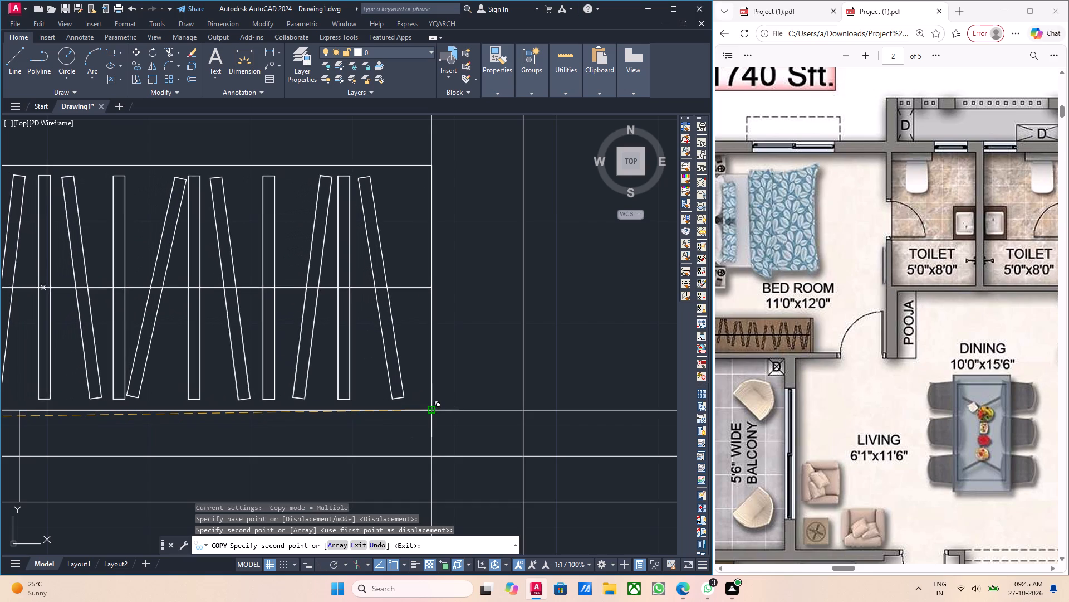
scroll(379, 421, down, 3)
key(Escape)
Compare the copied wardrobe with the wardrobe in the 12'0"x12'0" bedroom of the PDF floor plan.
middle_drag(505, 405, 318, 410)
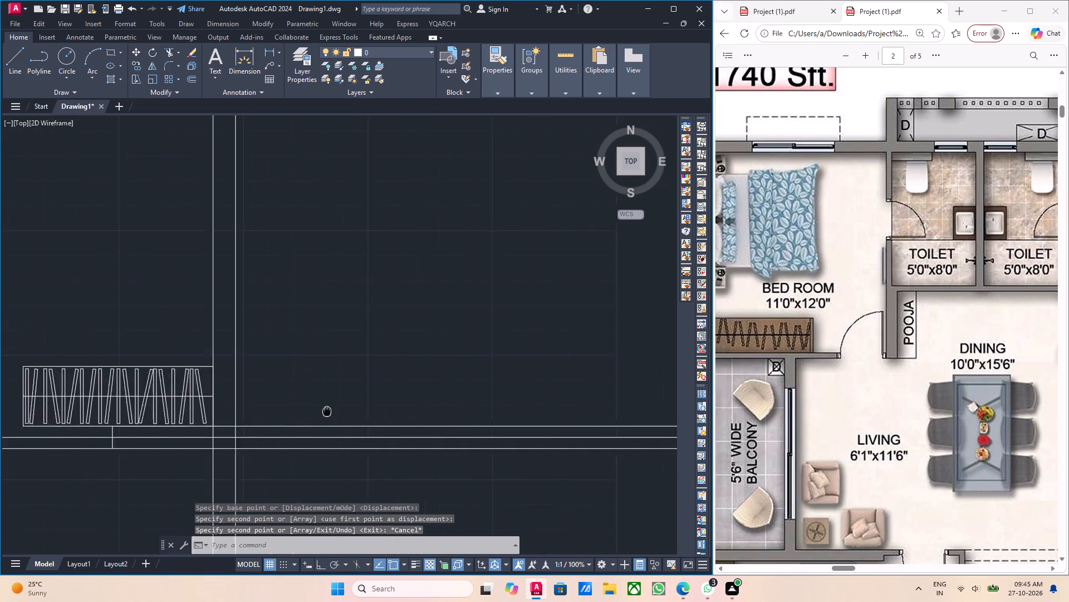
middle_drag(318, 410, 307, 410)
scroll(564, 432, down, 2)
scroll(926, 389, down, 2)
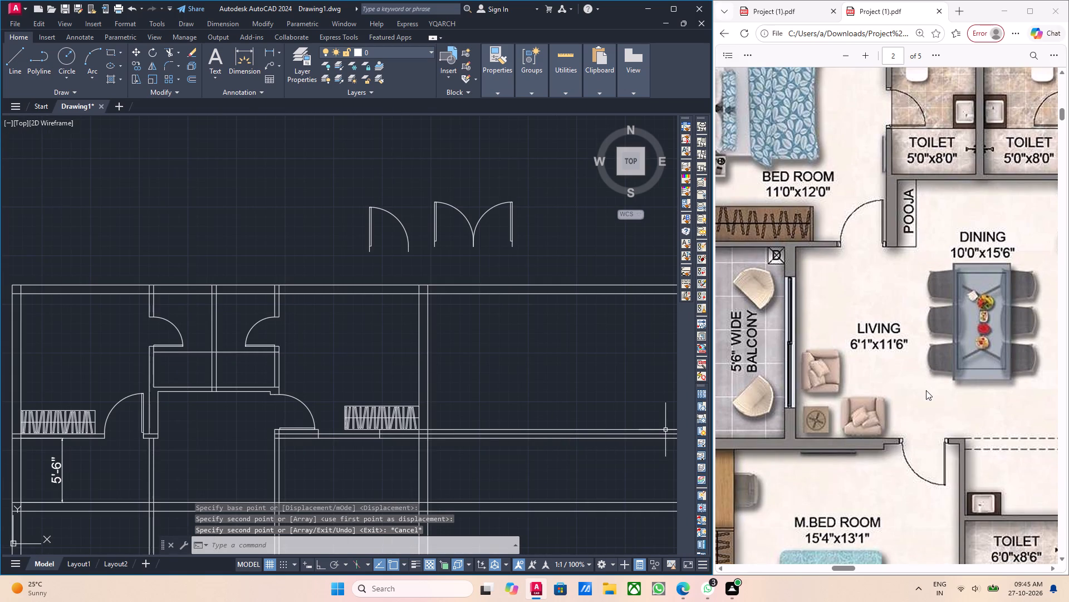
scroll(927, 390, up, 4)
ctrl+scroll(927, 384, down, 2)
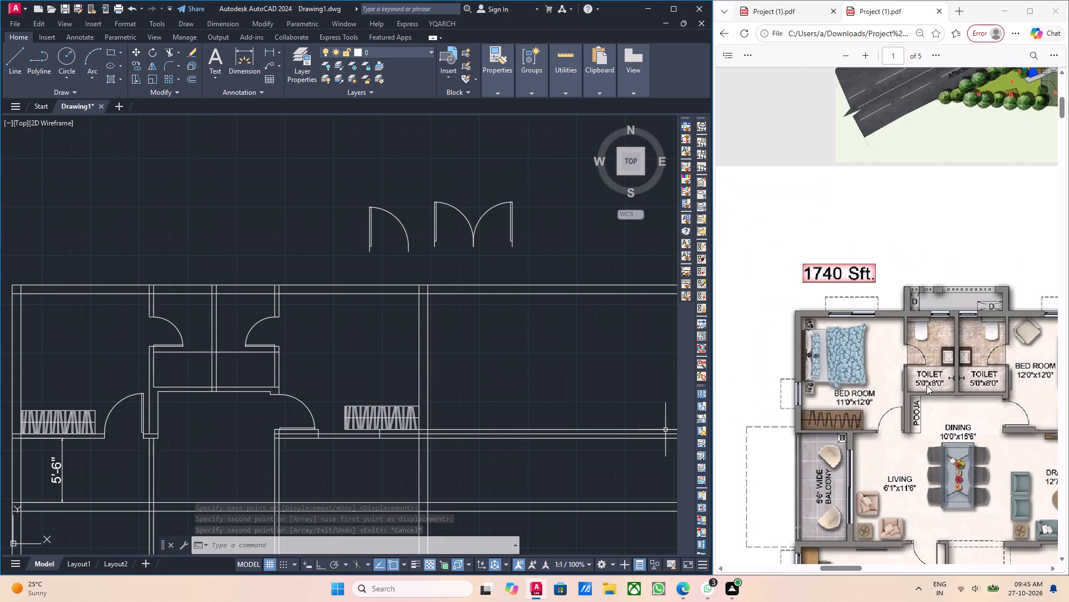
ctrl+middle_drag(935, 386, 872, 386)
ctrl+middle_drag(879, 386, 907, 387)
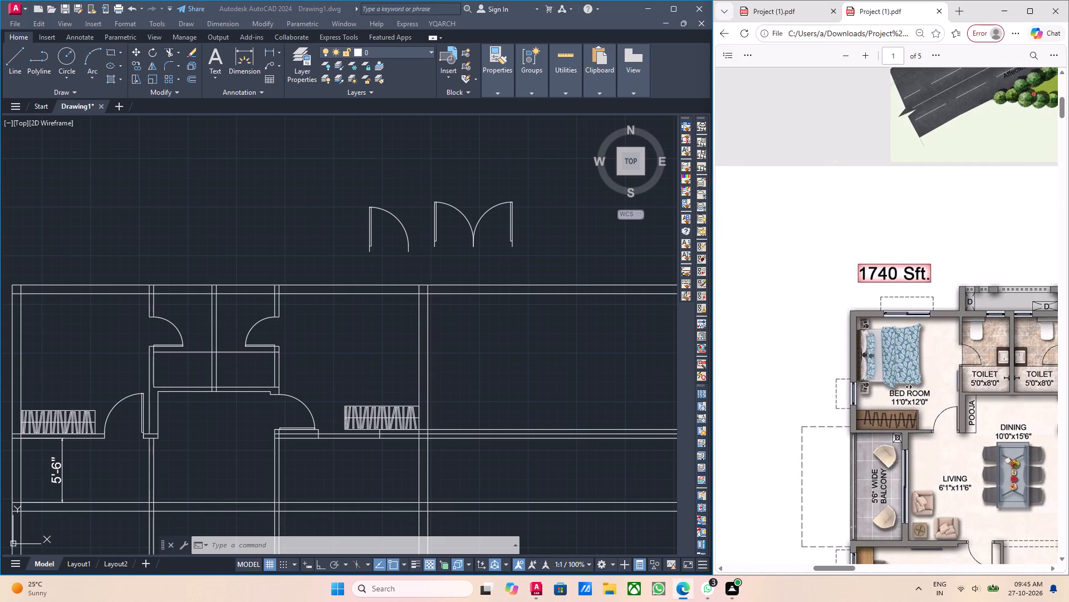
ctrl+middle_drag(907, 387, 931, 389)
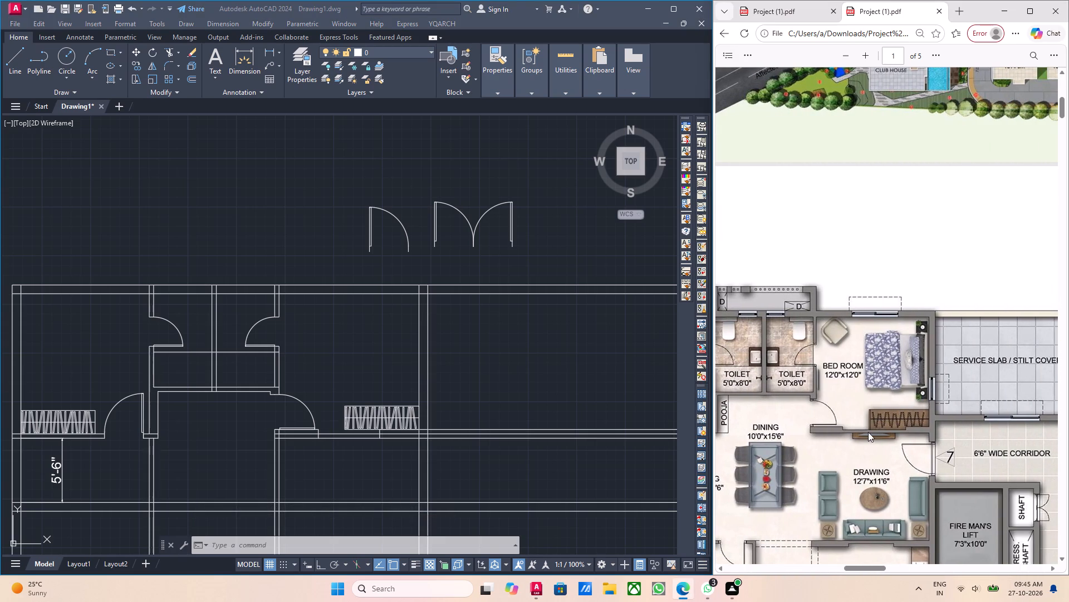
scroll(375, 417, up, 3)
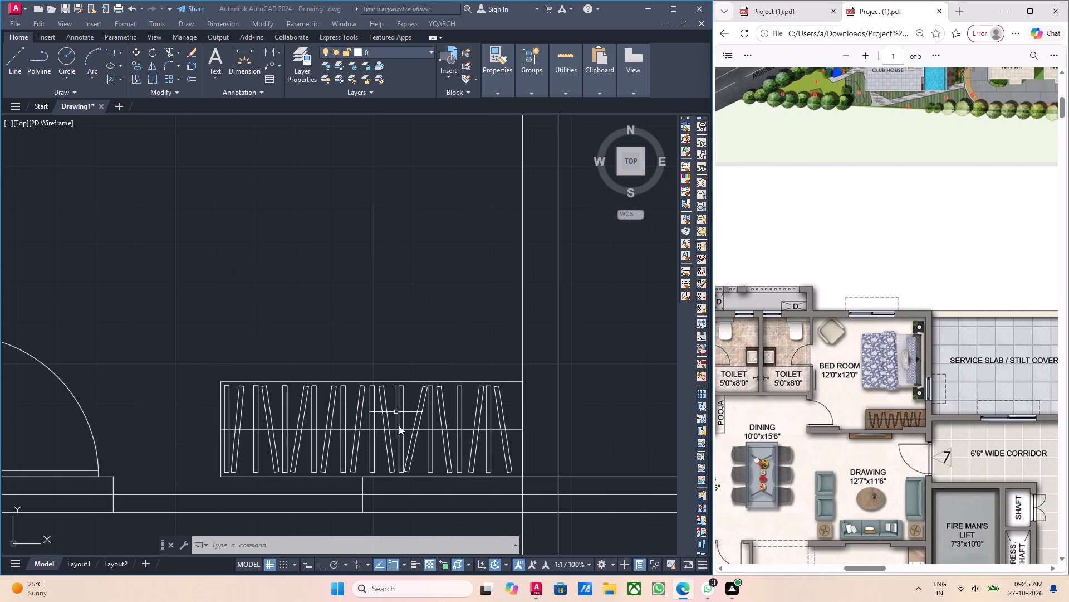
key(Escape)
scroll(408, 458, up, 2)
scroll(407, 450, down, 2)
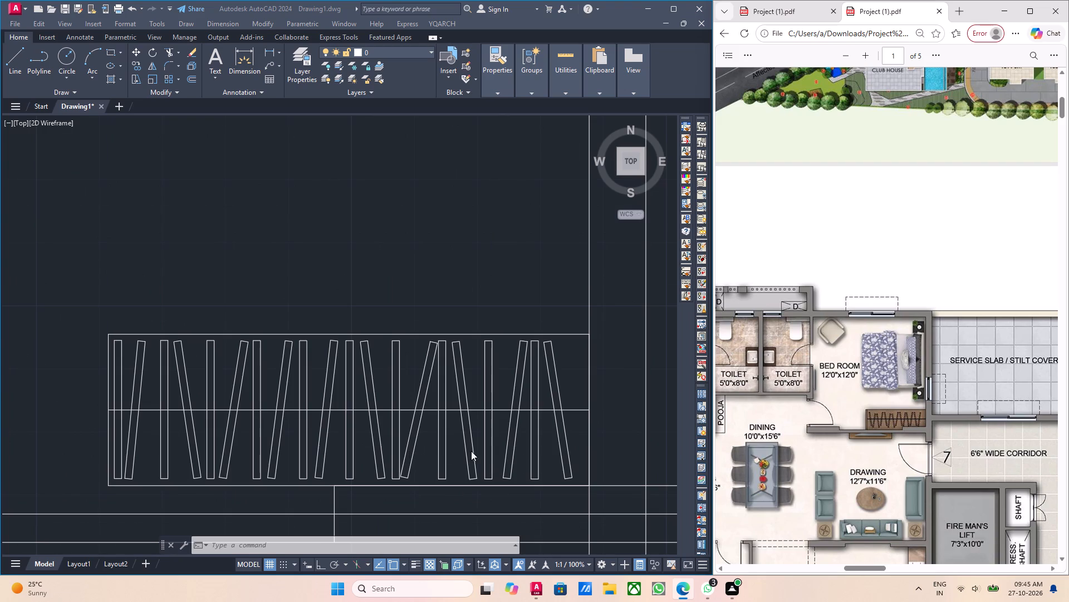
key(grave)
scroll(494, 450, up, 3)
key(Escape)
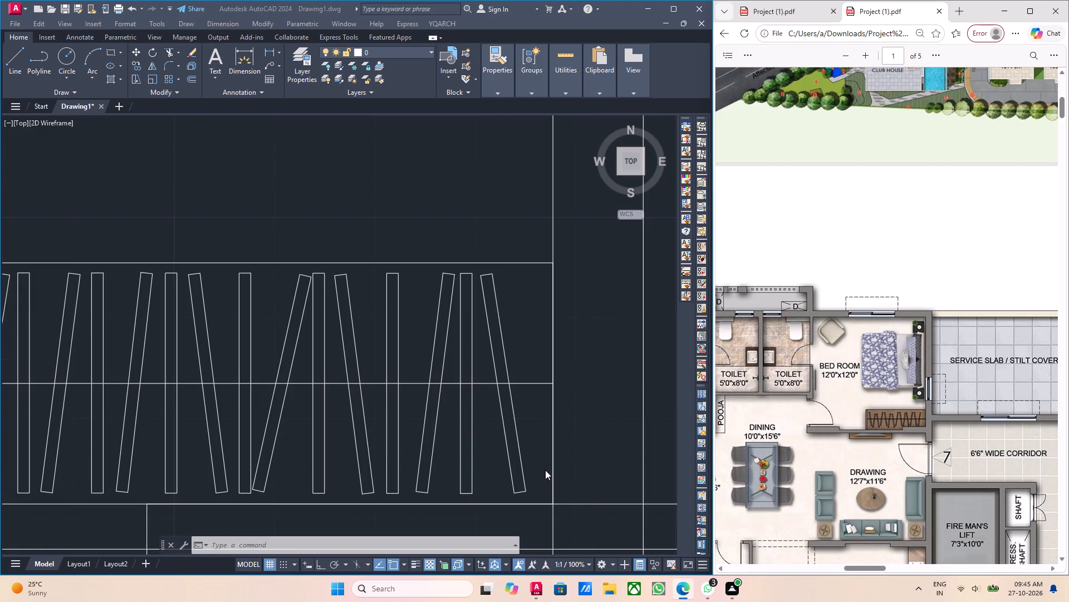
Move the copied wardrobe by its lower far-wall corner straight down onto the next horizontal wall line in the second bedroom.
drag(542, 460, 532, 452)
drag(557, 417, 282, 281)
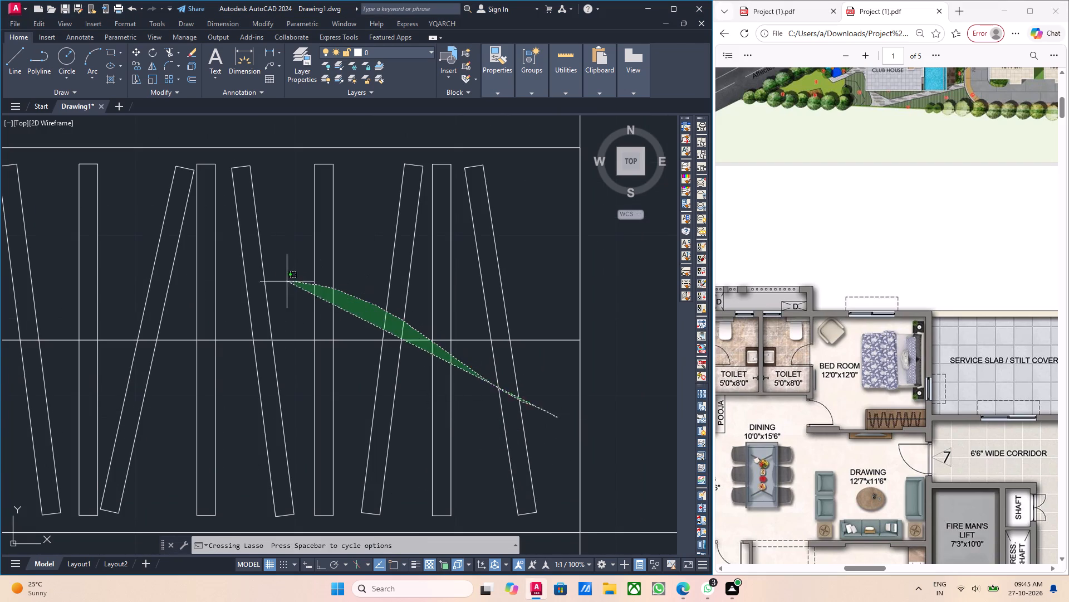
drag(282, 281, 209, 353)
scroll(225, 376, down, 2)
middle_drag(295, 390, 438, 488)
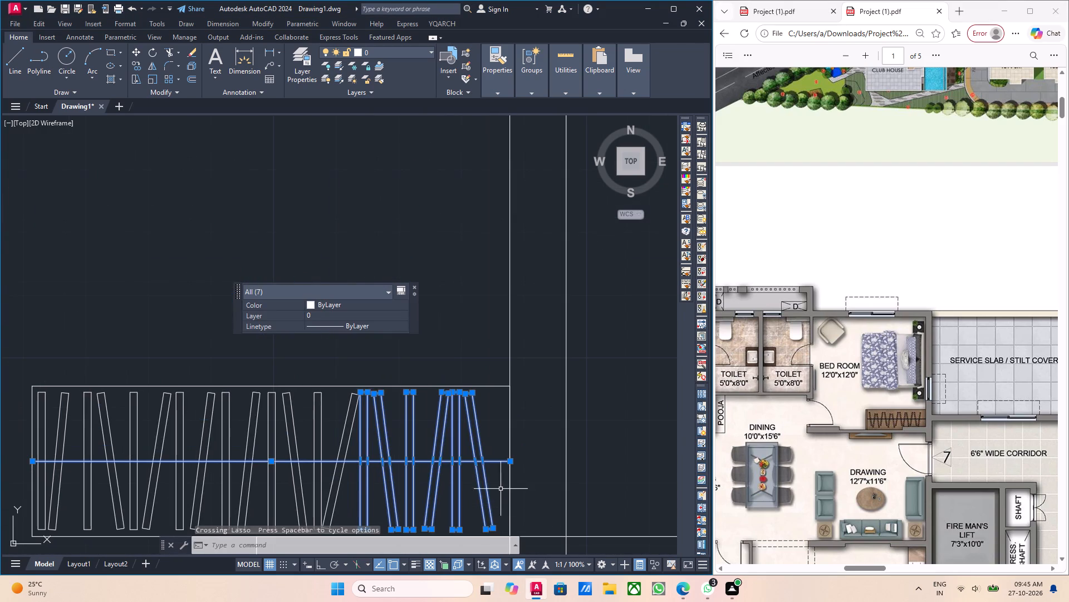
click(495, 486)
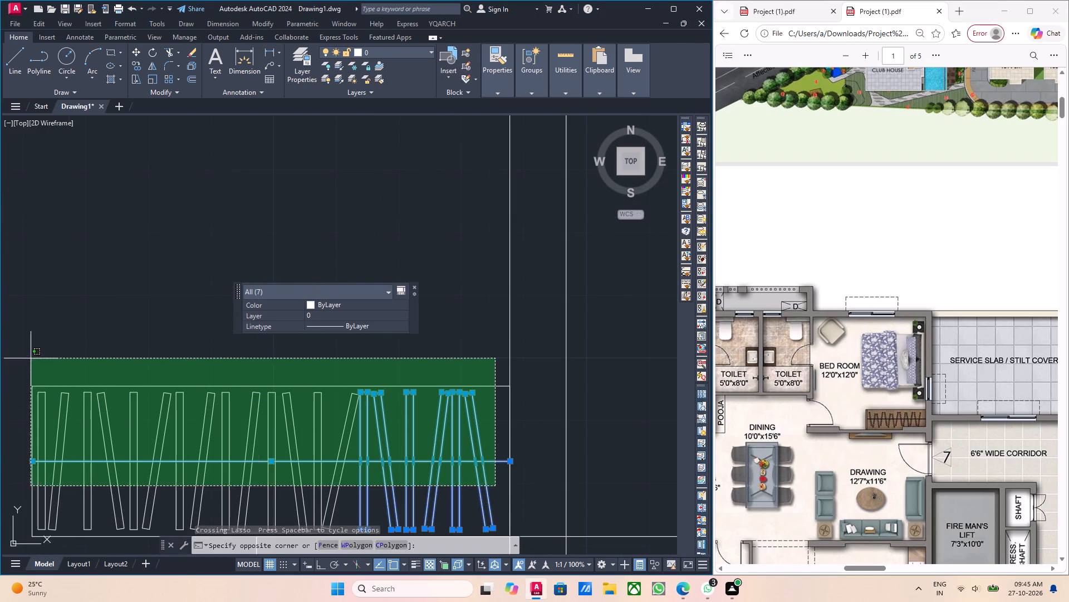
click(23, 356)
scroll(105, 408, down, 1)
middle_drag(224, 453, 257, 332)
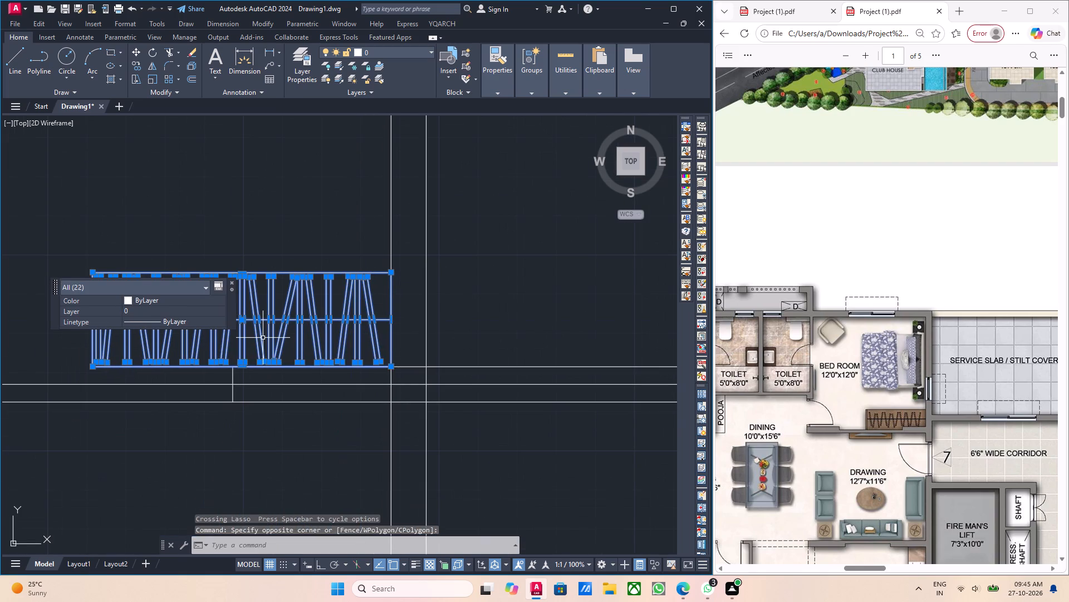
key(m)
key(Return)
scroll(356, 384, up, 2)
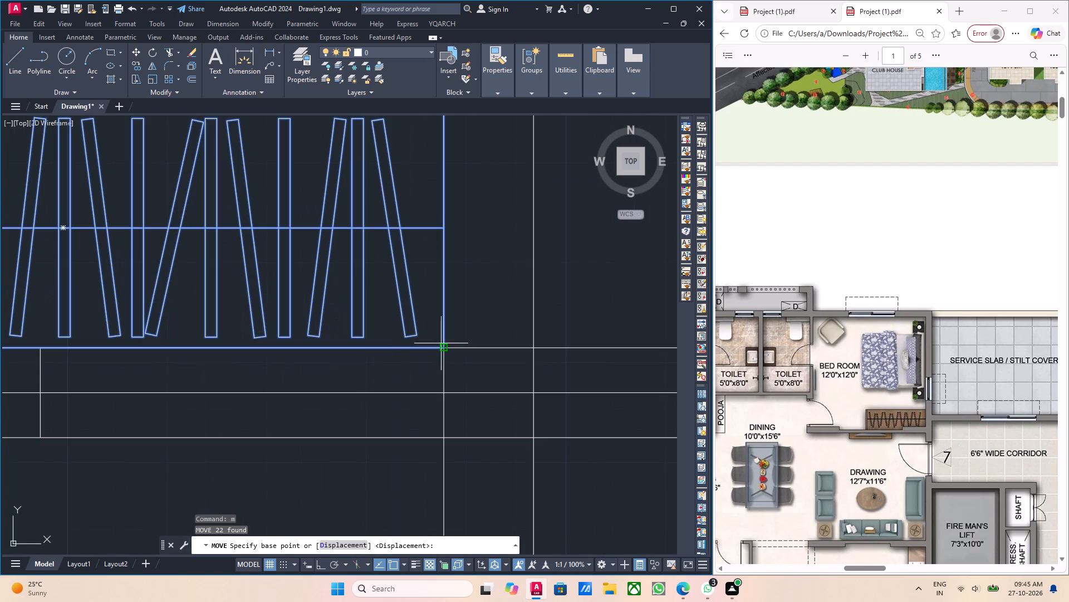
click(444, 350)
click(444, 394)
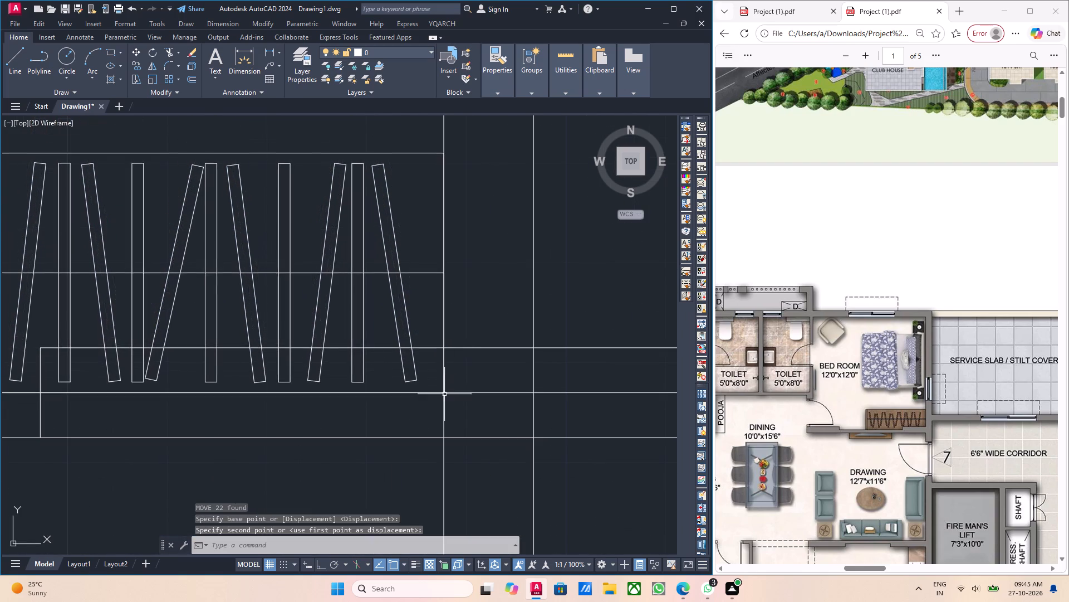
scroll(447, 382, down, 2)
middle_drag(447, 387, 477, 392)
key(Escape)
middle_drag(345, 383, 359, 388)
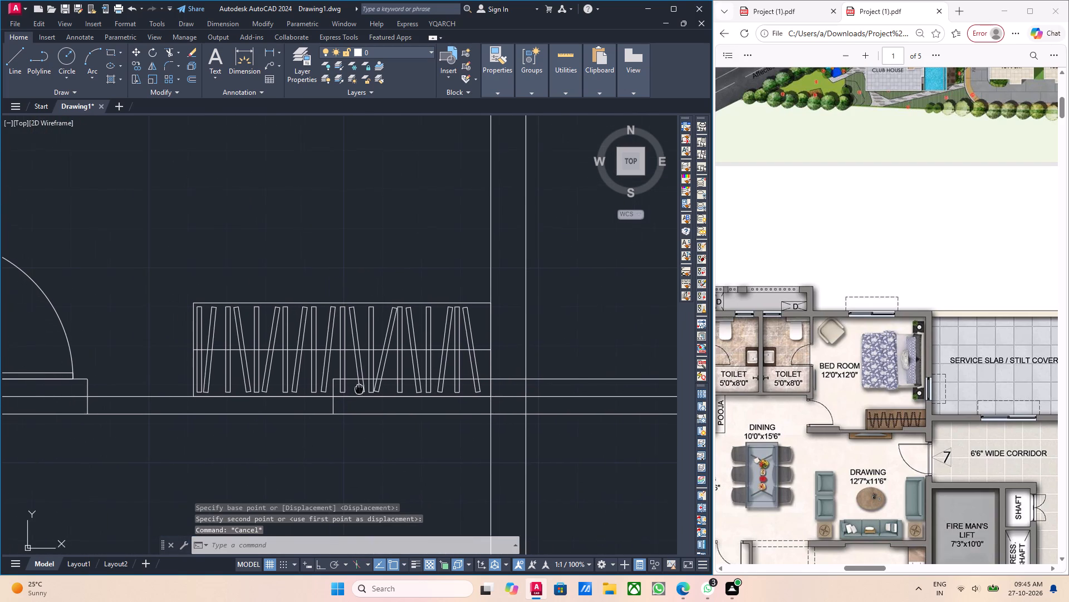
middle_drag(359, 388, 361, 390)
key(Escape)
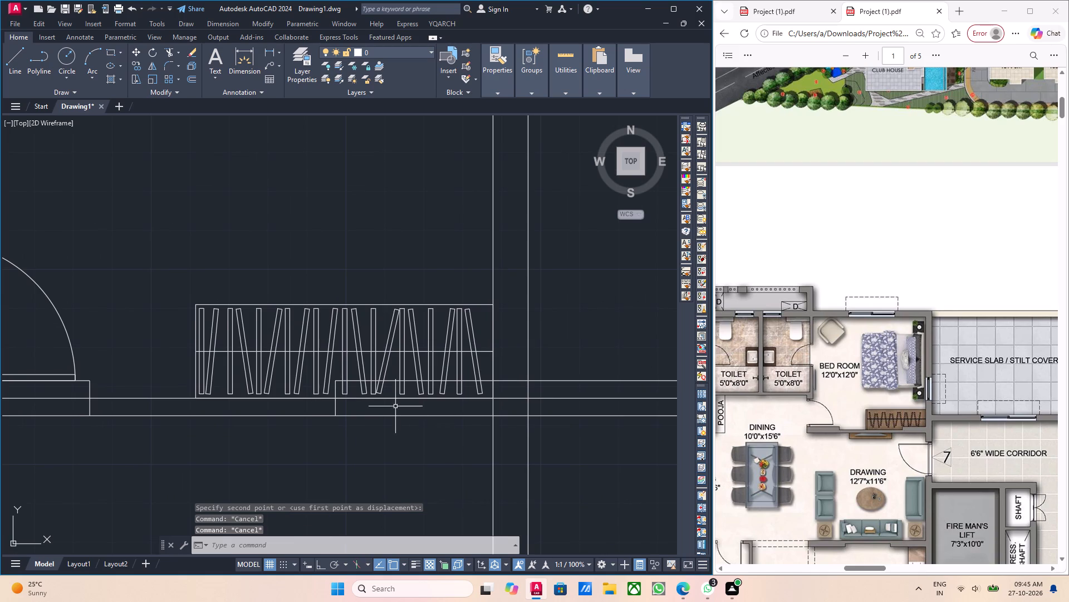
Compare both wardrobes and the walls below the bedrooms with the 1740 Sft. flat in the PDF floor plan.
scroll(395, 403, up, 3)
scroll(395, 401, down, 1)
scroll(322, 398, down, 1)
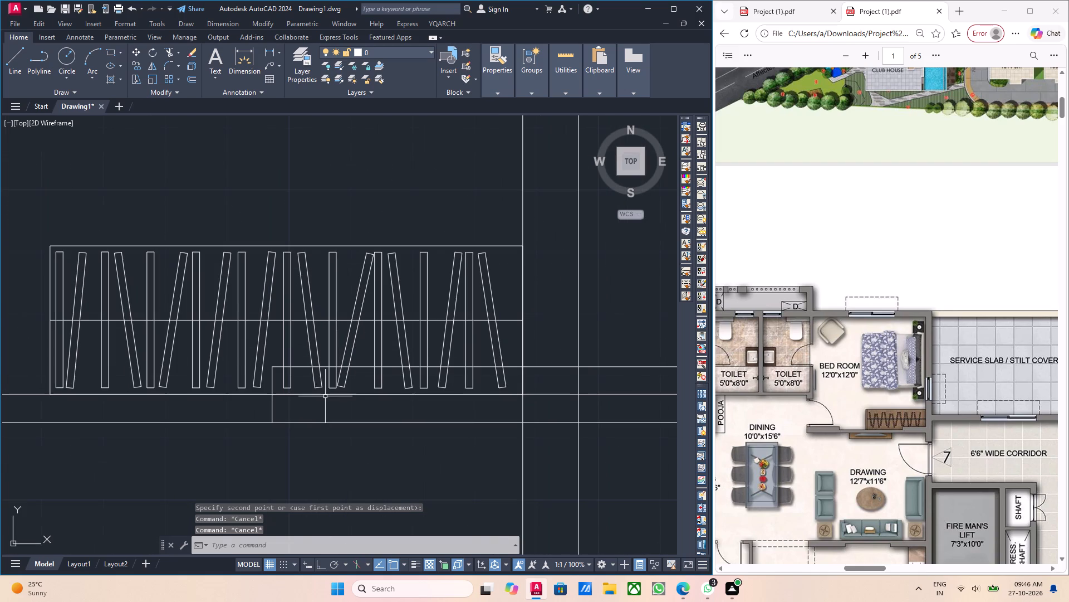
scroll(325, 396, down, 1)
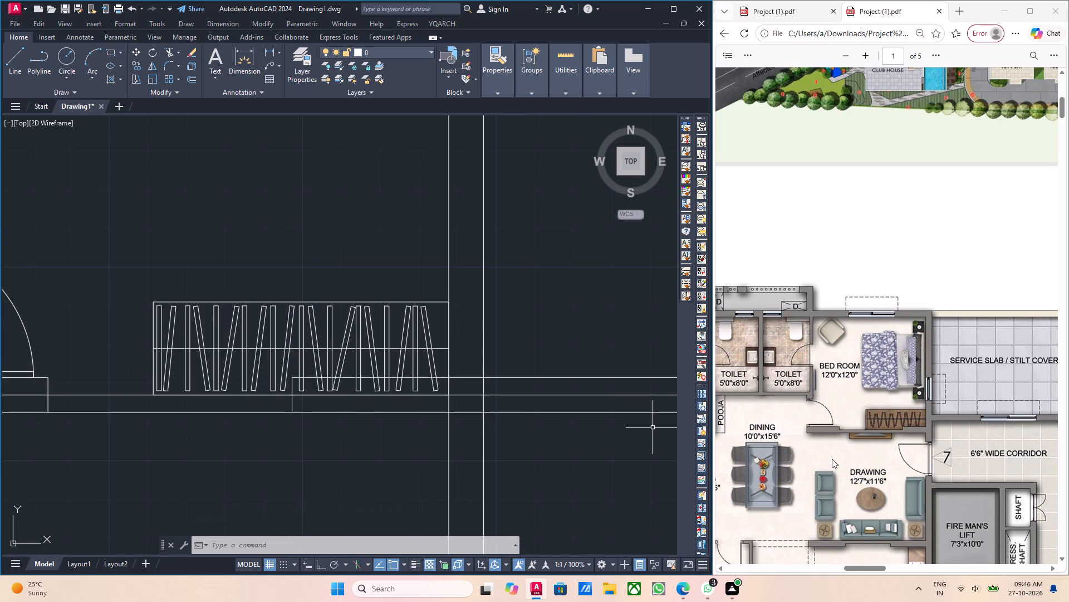
scroll(869, 438, up, 2)
scroll(846, 450, down, 2)
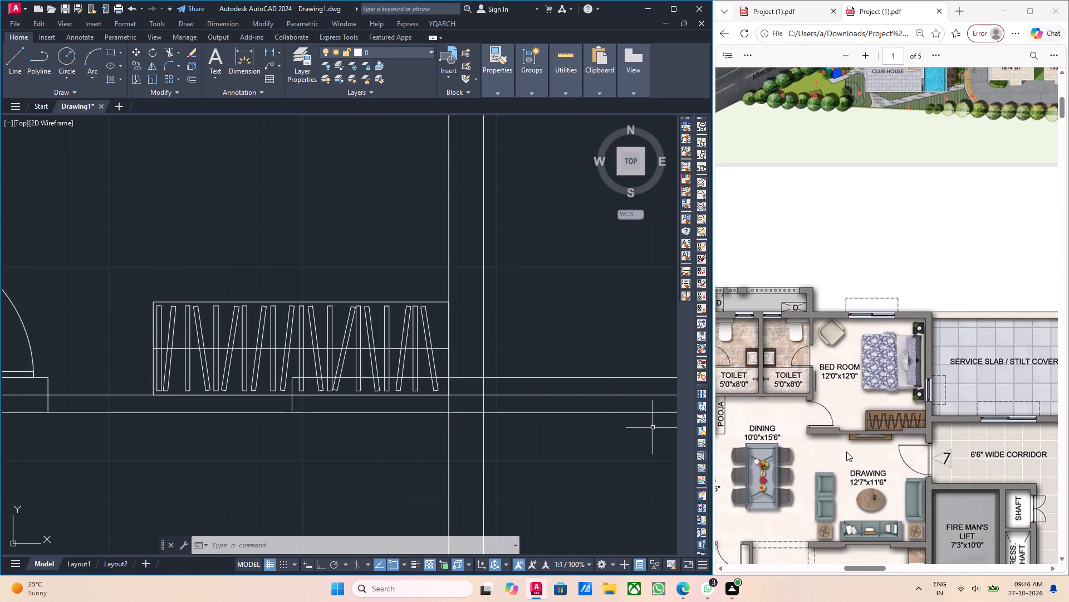
scroll(381, 374, down, 2)
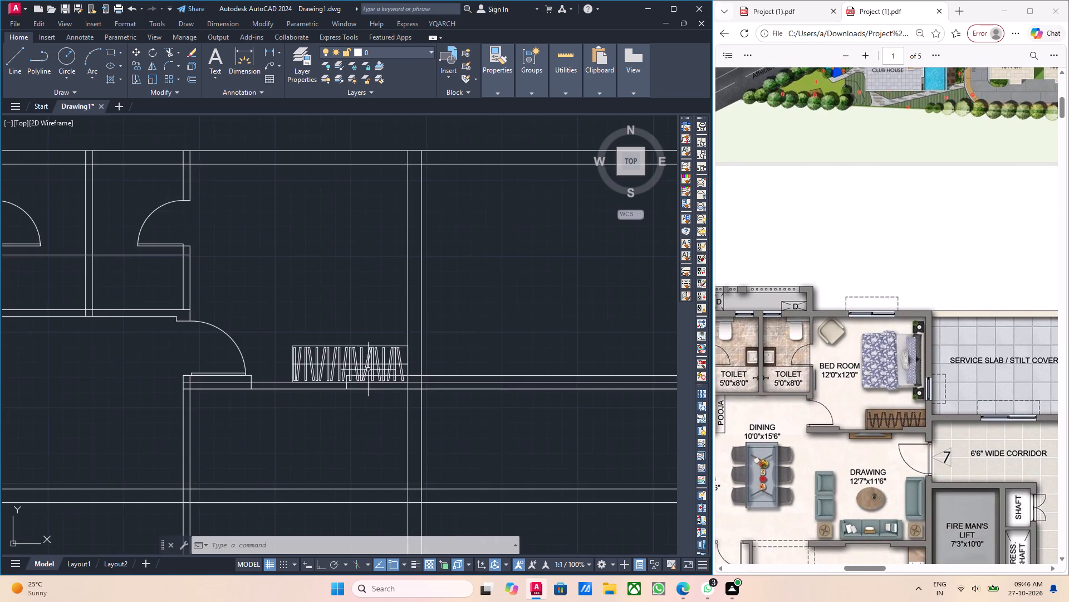
scroll(364, 369, down, 1)
scroll(297, 350, down, 2)
middle_drag(300, 355, 344, 351)
scroll(231, 378, up, 4)
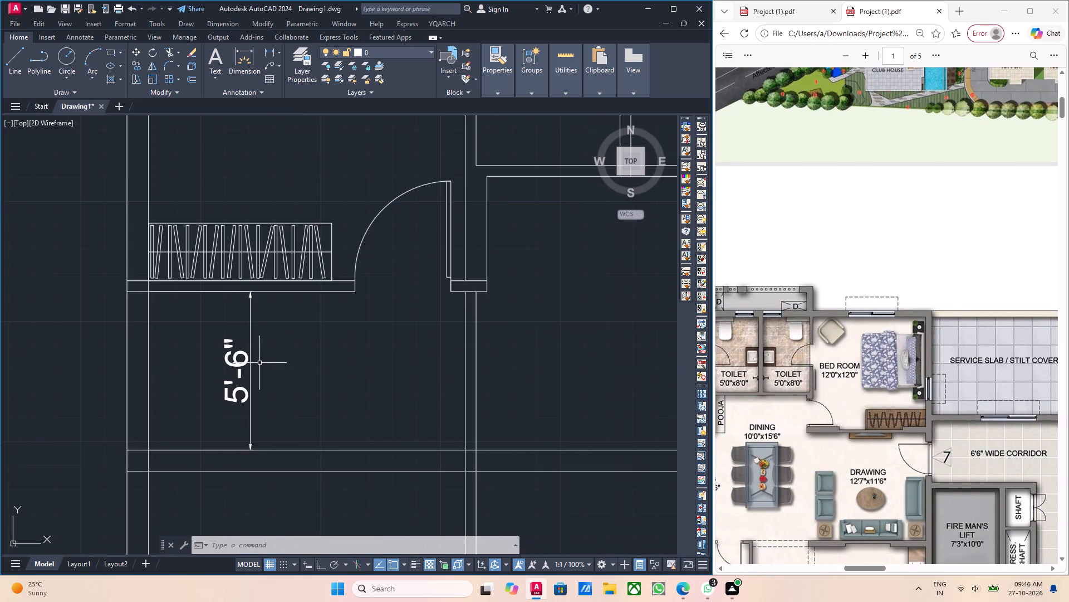
scroll(762, 450, down, 1)
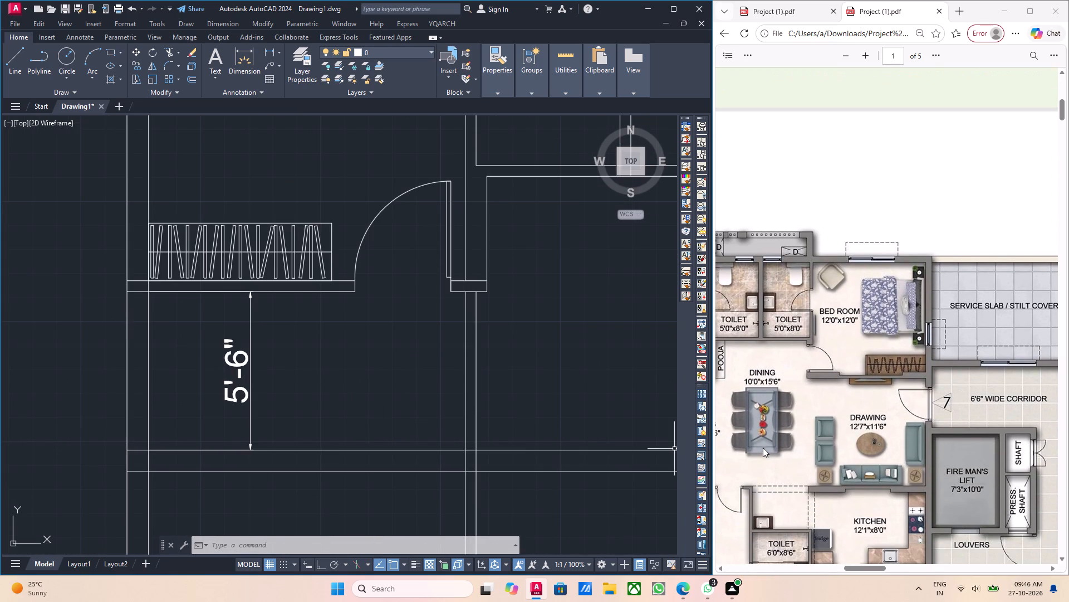
ctrl+scroll(771, 444, down, 1)
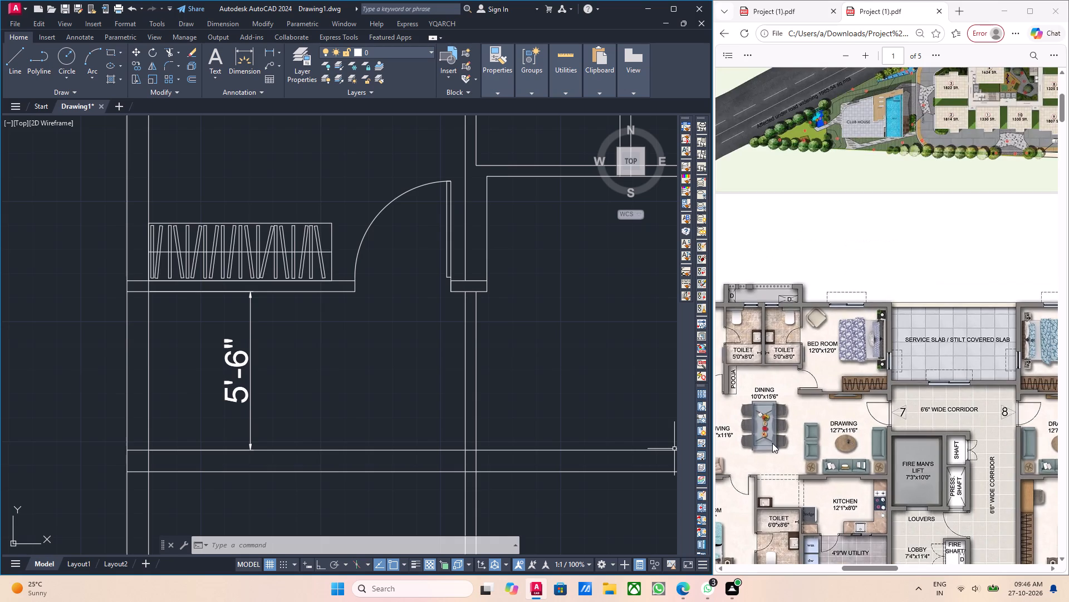
ctrl+scroll(772, 443, down, 1)
ctrl+scroll(850, 431, down, 1)
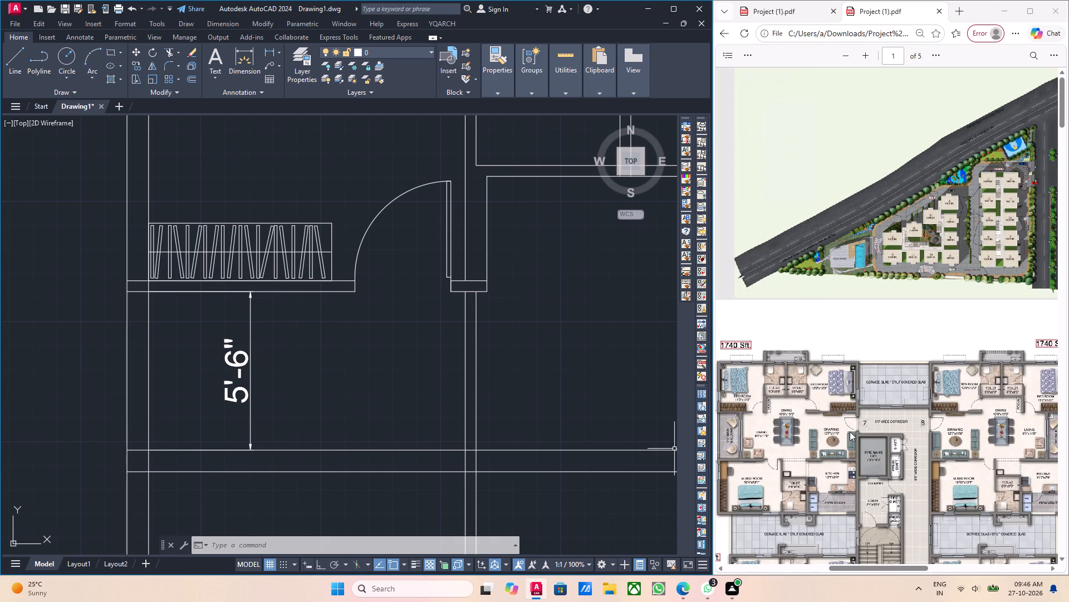
ctrl+middle_drag(811, 426, 841, 423)
ctrl+middle_drag(840, 425, 803, 426)
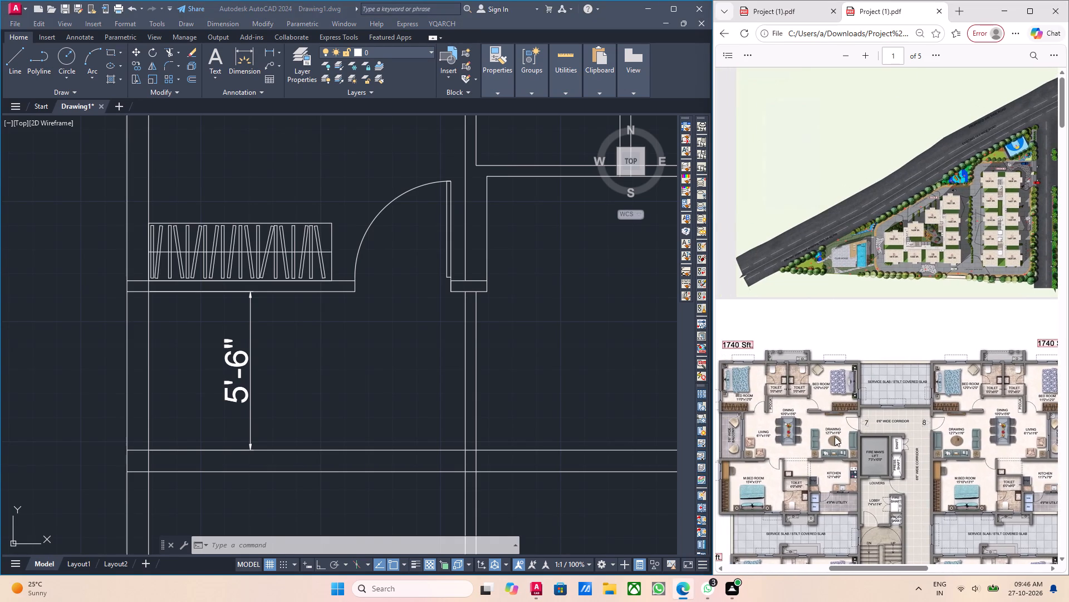
ctrl+scroll(840, 438, up, 4)
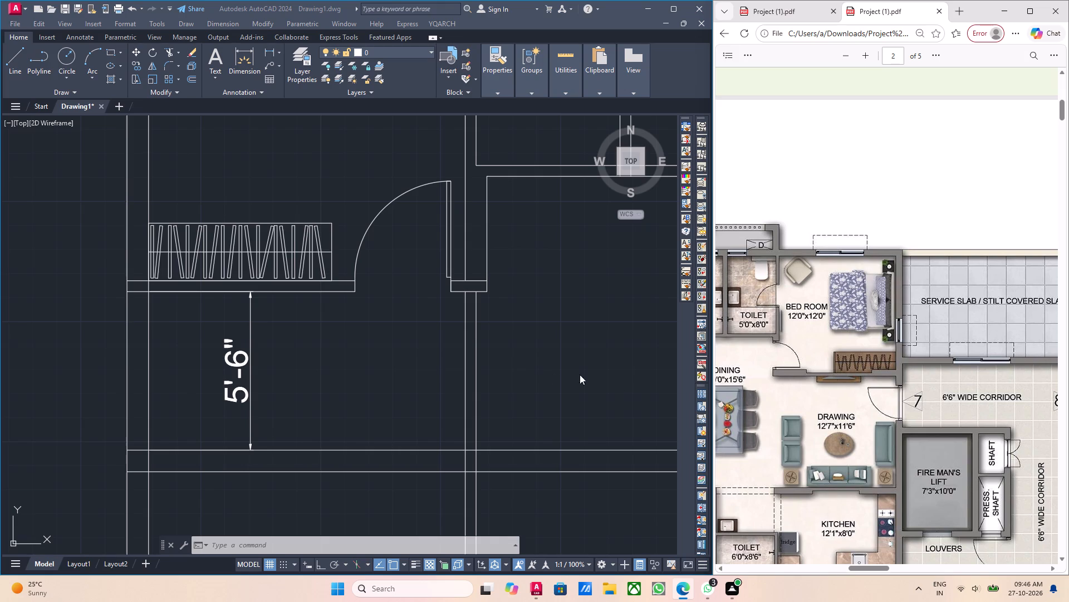
Add a vertical 11'6" linear dimension down from the second bedroom's lower wall face at the far side wall.
scroll(492, 372, down, 3)
middle_drag(557, 399, 517, 390)
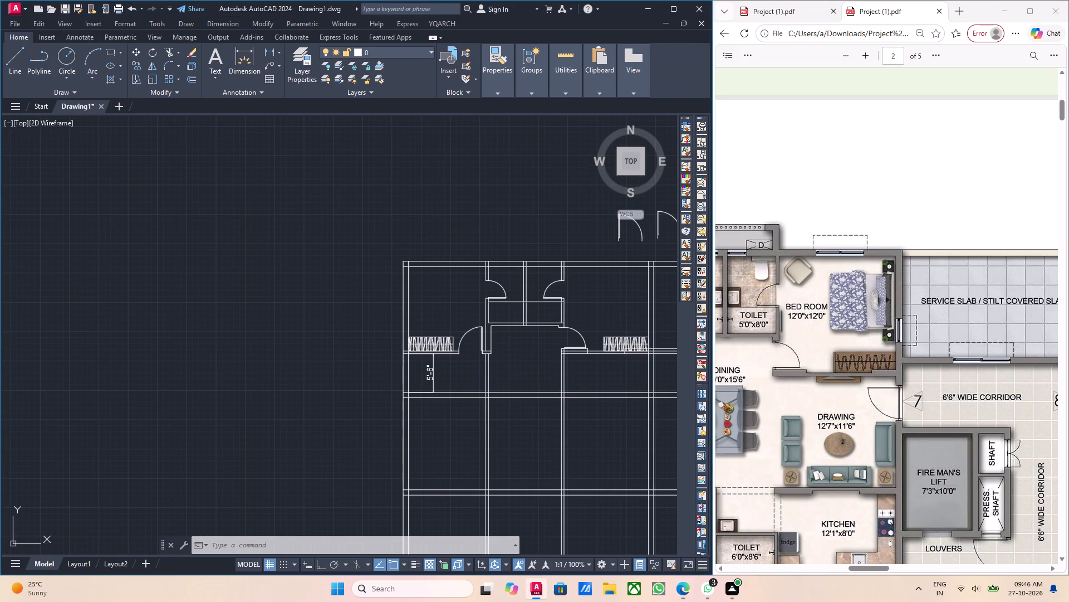
middle_drag(517, 390, 440, 387)
scroll(574, 377, down, 2)
middle_drag(596, 373, 507, 369)
scroll(516, 367, up, 5)
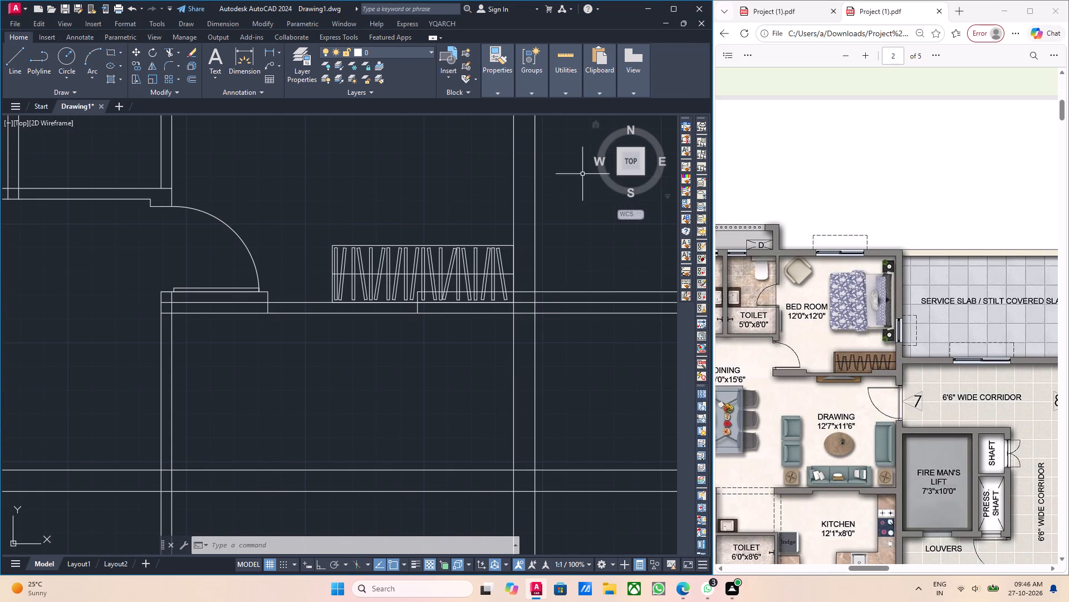
click(266, 51)
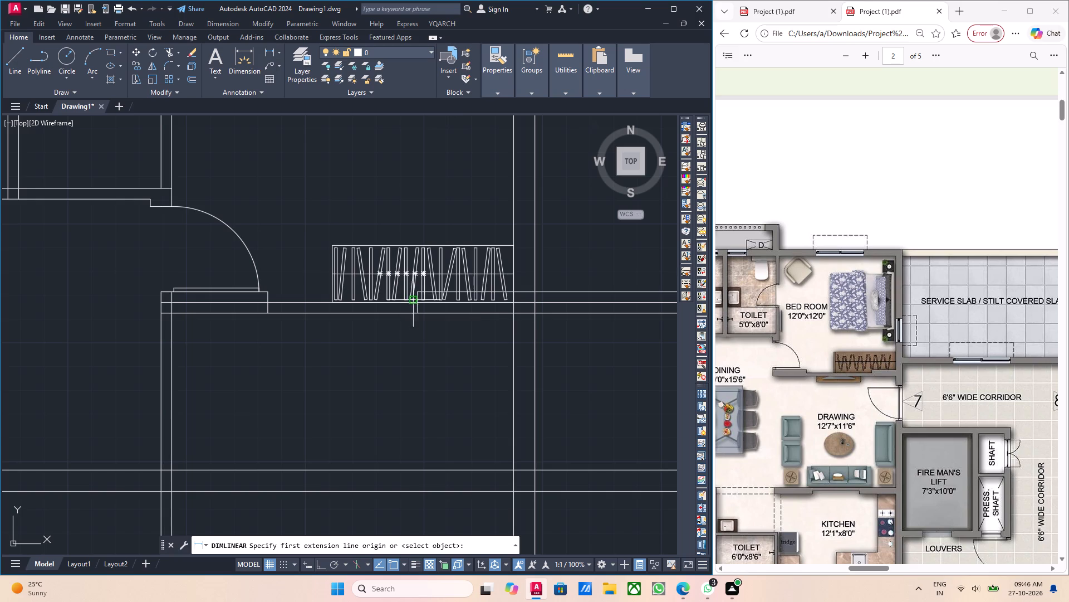
click(513, 313)
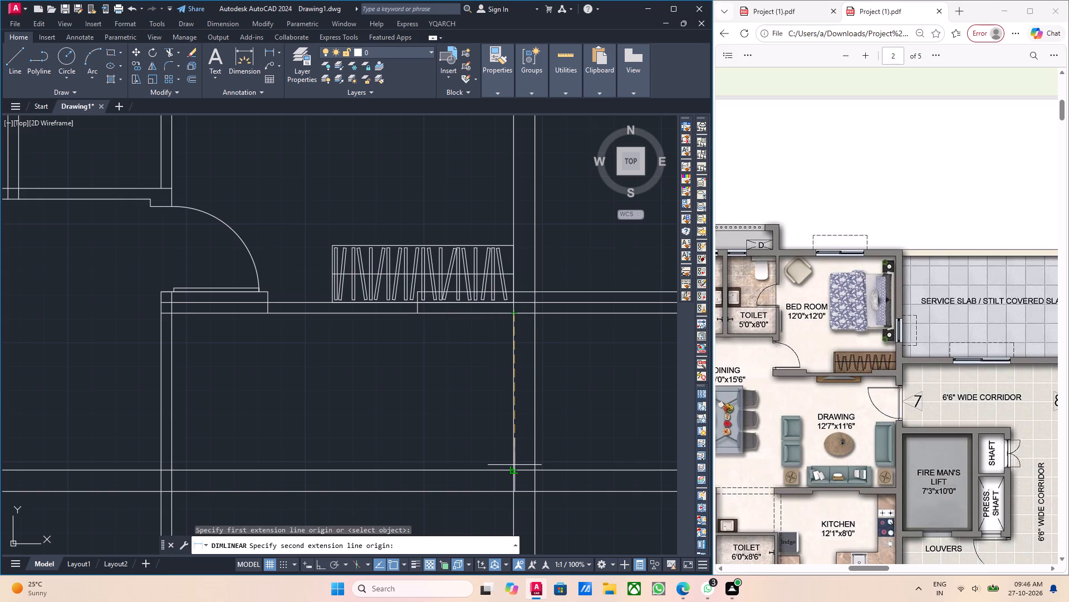
text(11)
text('6)
key(Return)
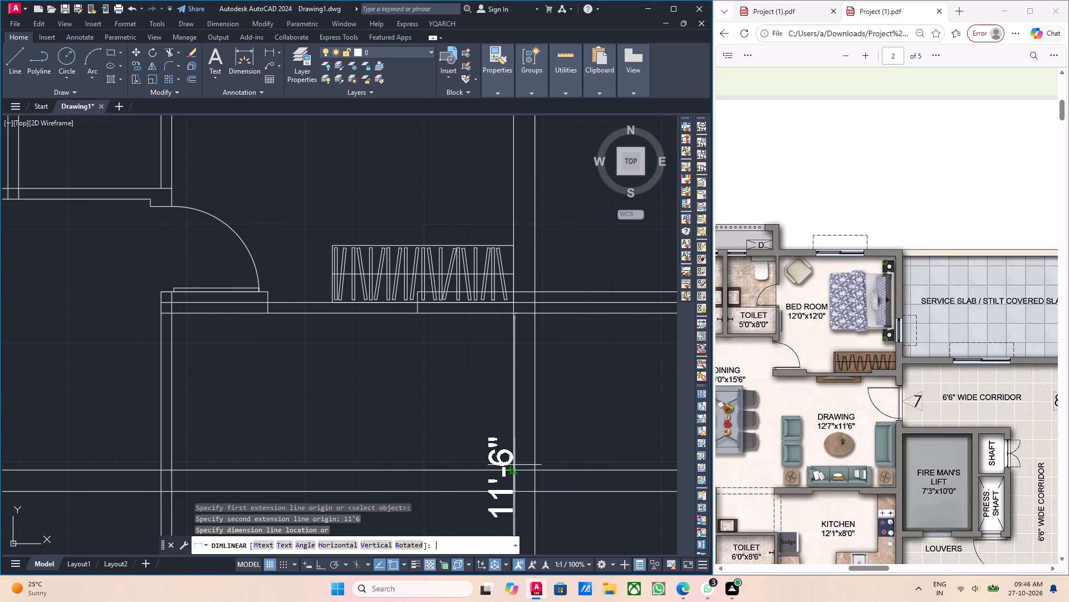
click(403, 410)
Examine the dimensioned drawing room depth against the drawing, living, kitchen and master bedroom layout in the PDF plan.
scroll(414, 425, down, 3)
middle_drag(415, 431, 436, 412)
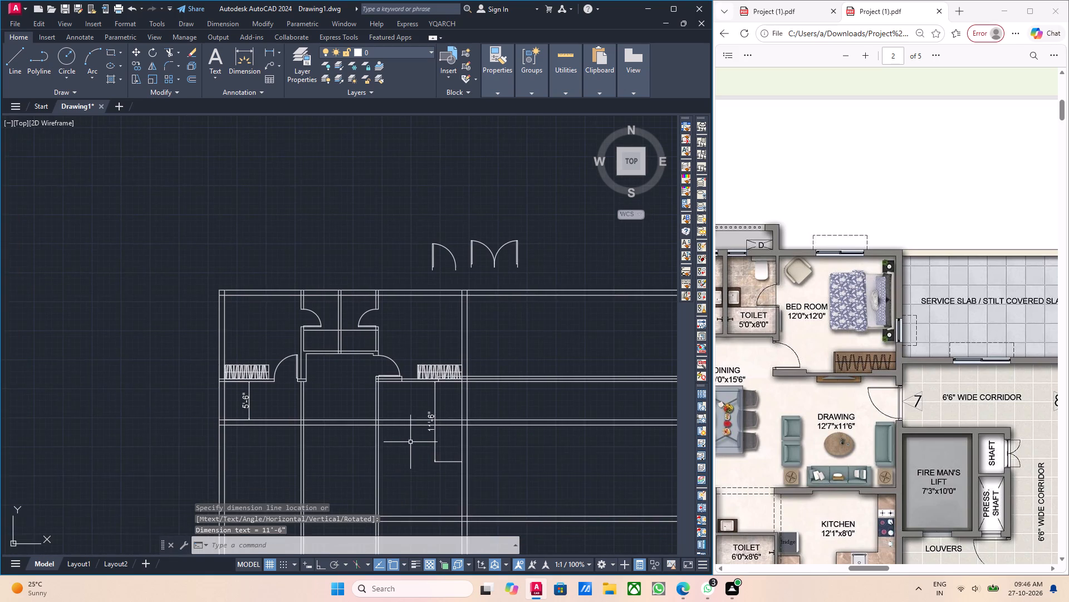
scroll(410, 442, up, 1)
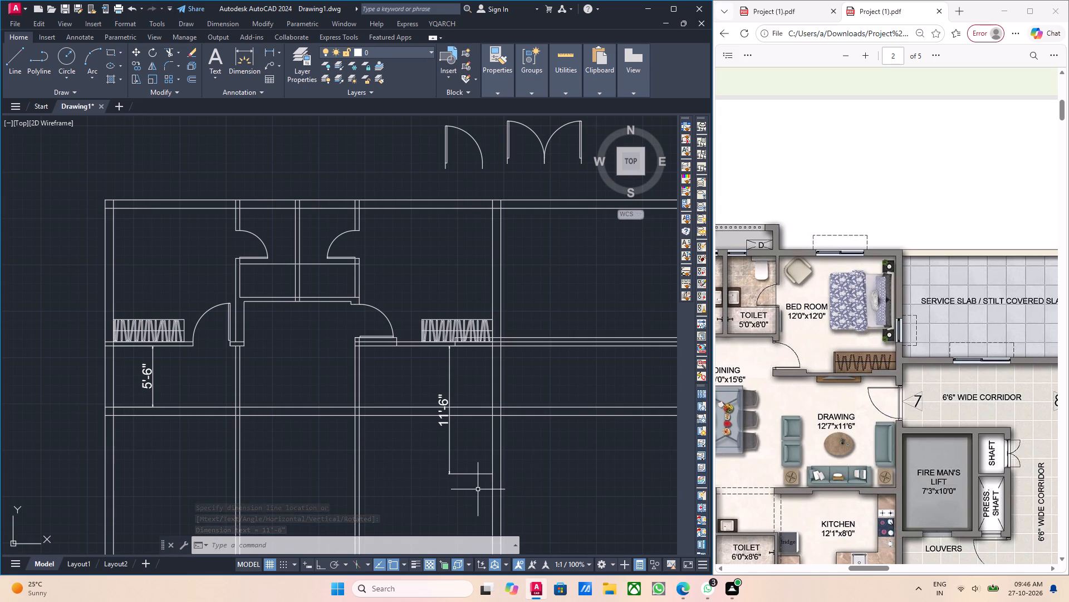
scroll(475, 489, down, 1)
middle_drag(468, 463, 477, 380)
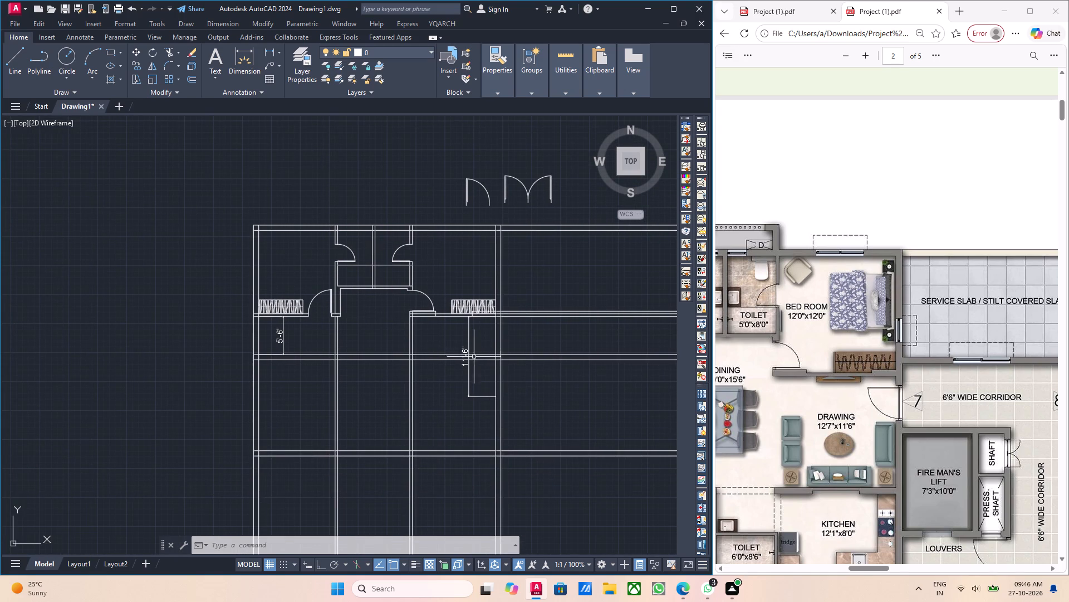
scroll(453, 367, up, 2)
middle_drag(454, 374, 458, 386)
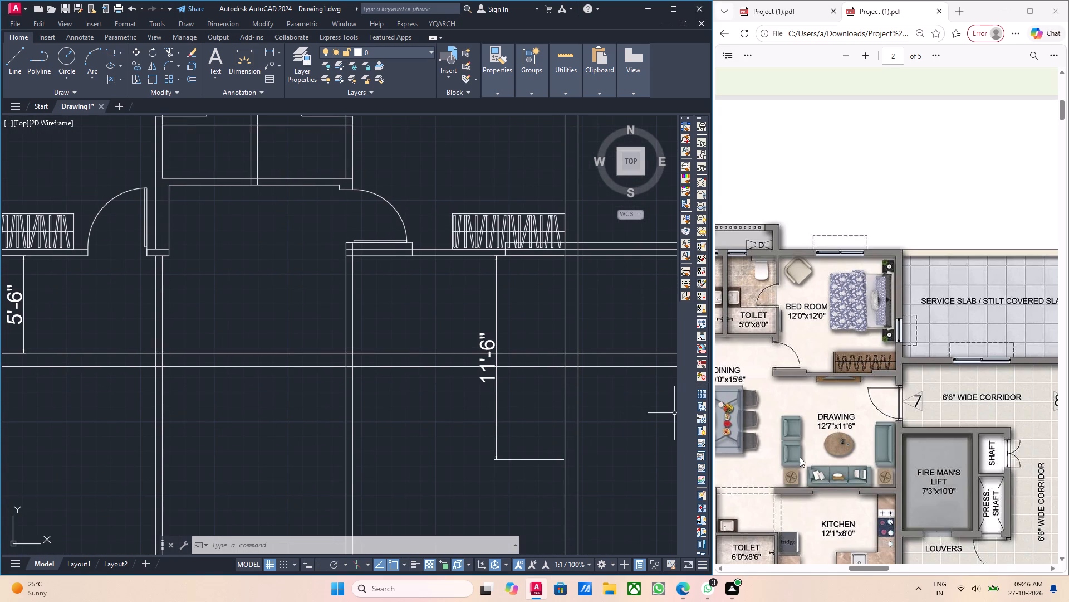
scroll(802, 457, down, 2)
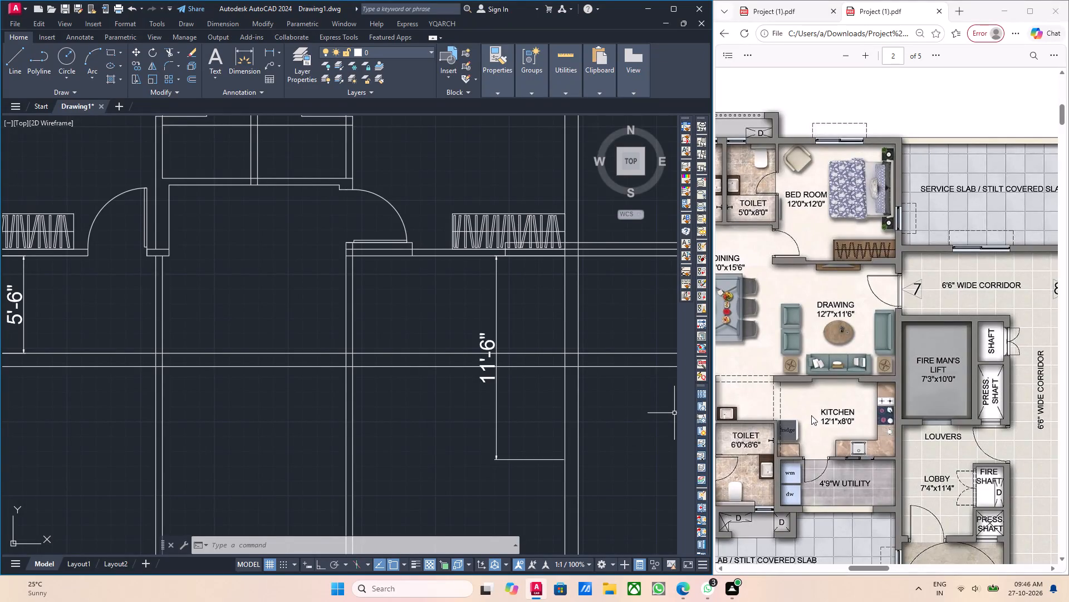
ctrl+middle_drag(783, 415, 825, 410)
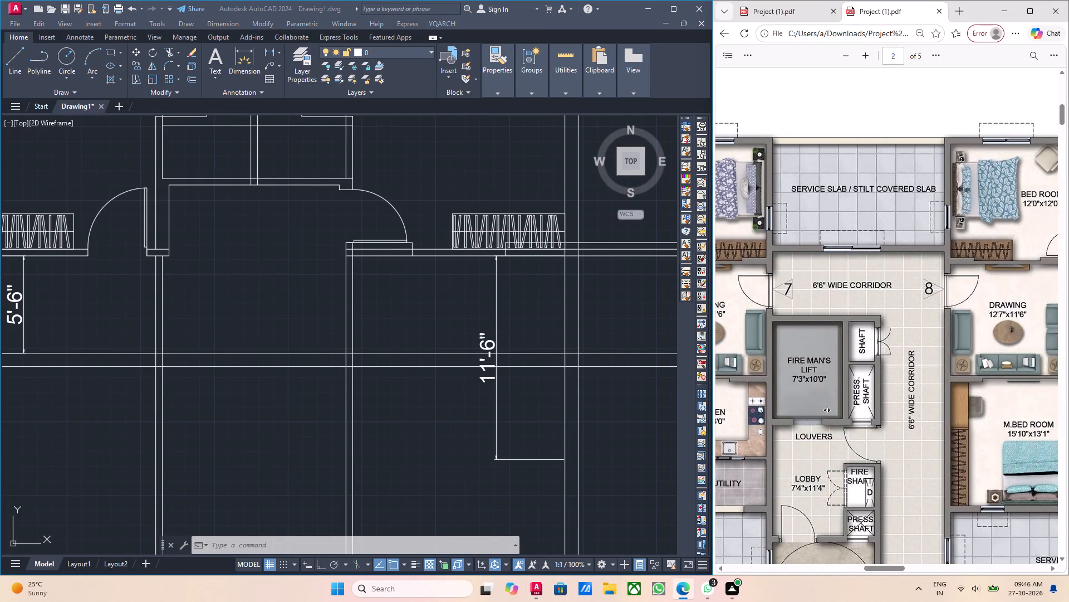
ctrl+middle_drag(825, 410, 739, 409)
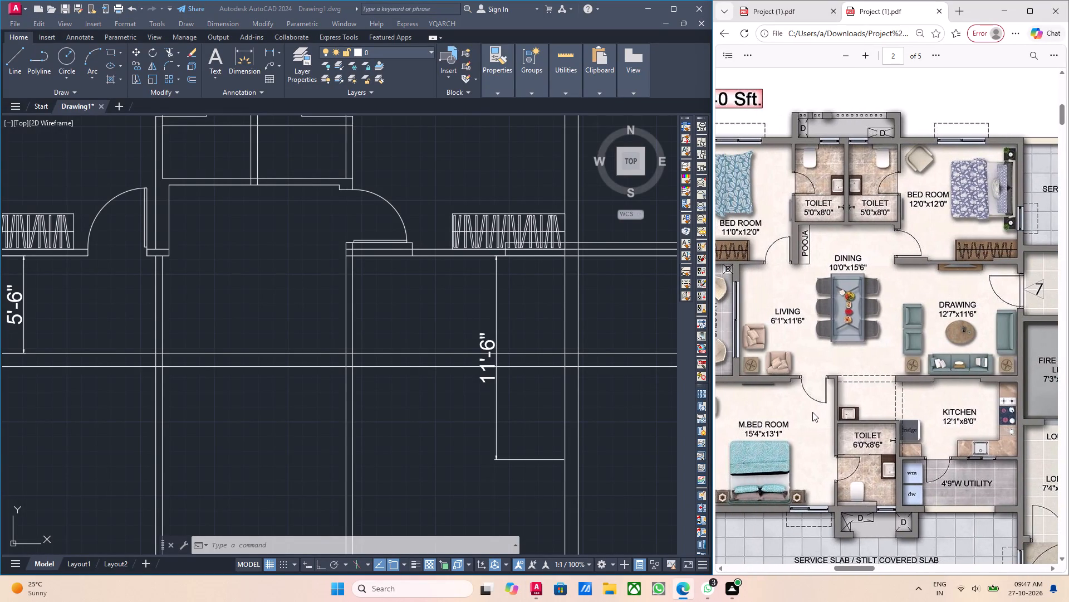
ctrl+middle_click(812, 412)
scroll(777, 410, down, 2)
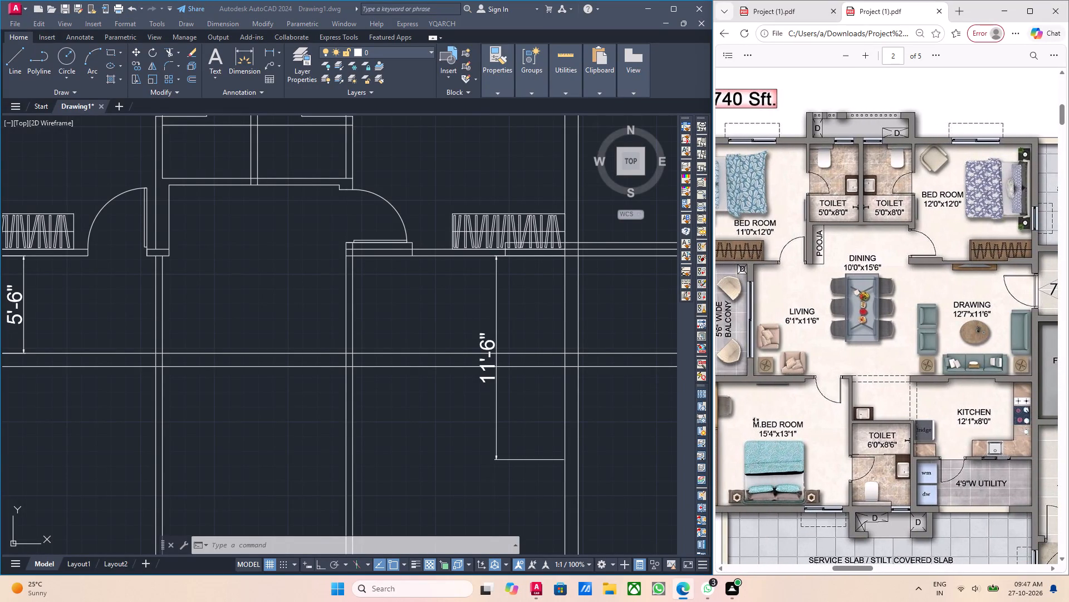
scroll(237, 425, down, 1)
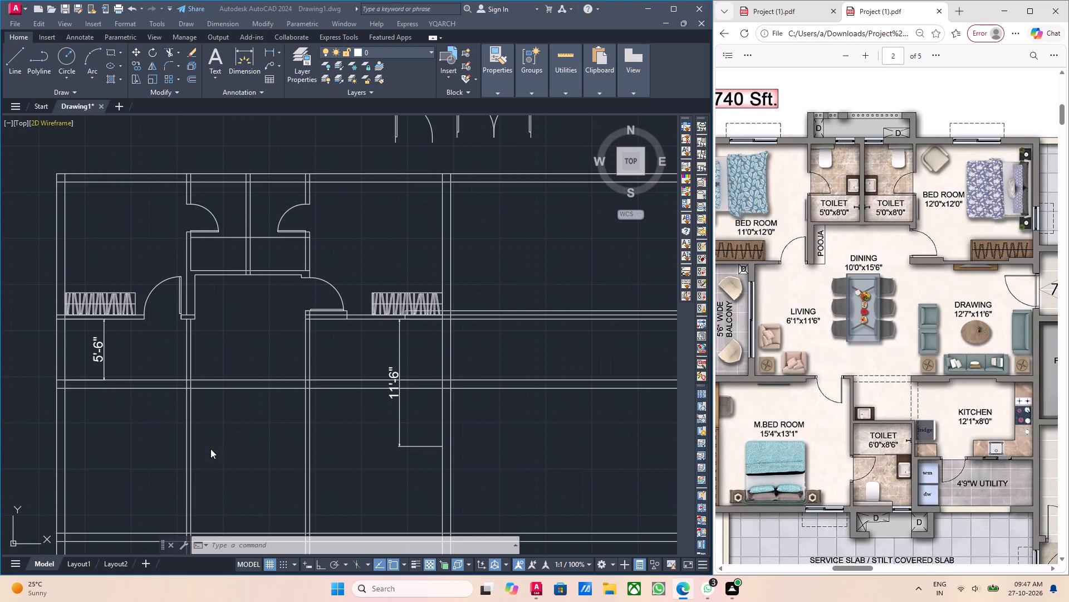
Move the pair of horizontal wall lines below the bedrooms down to the lower end of the 11'6" drawing room dimension.
scroll(227, 430, down, 1)
middle_drag(527, 452, 430, 442)
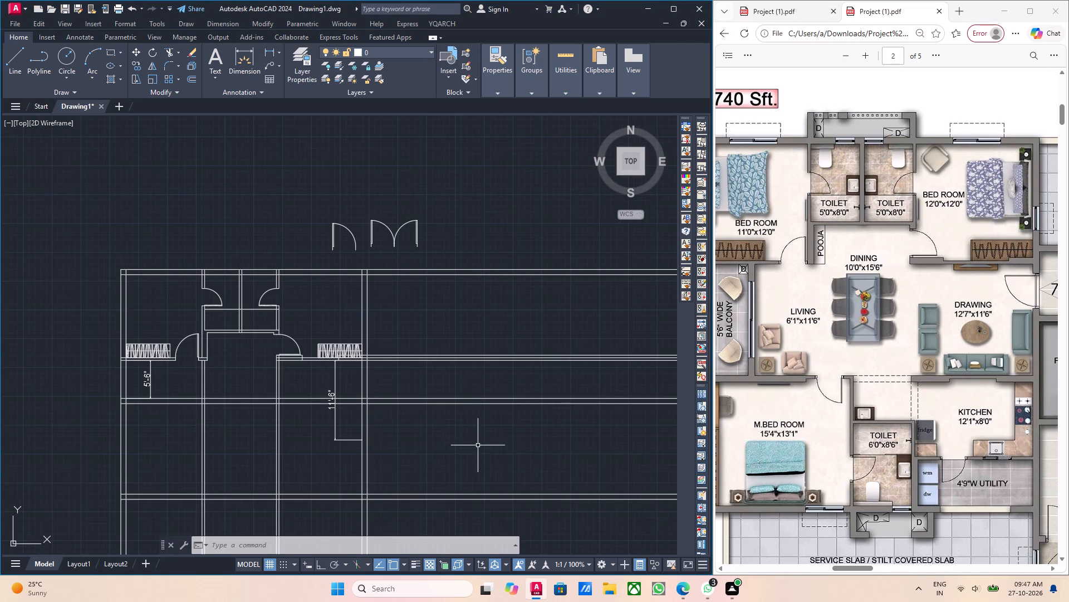
click(486, 422)
click(461, 389)
middle_drag(492, 454, 370, 435)
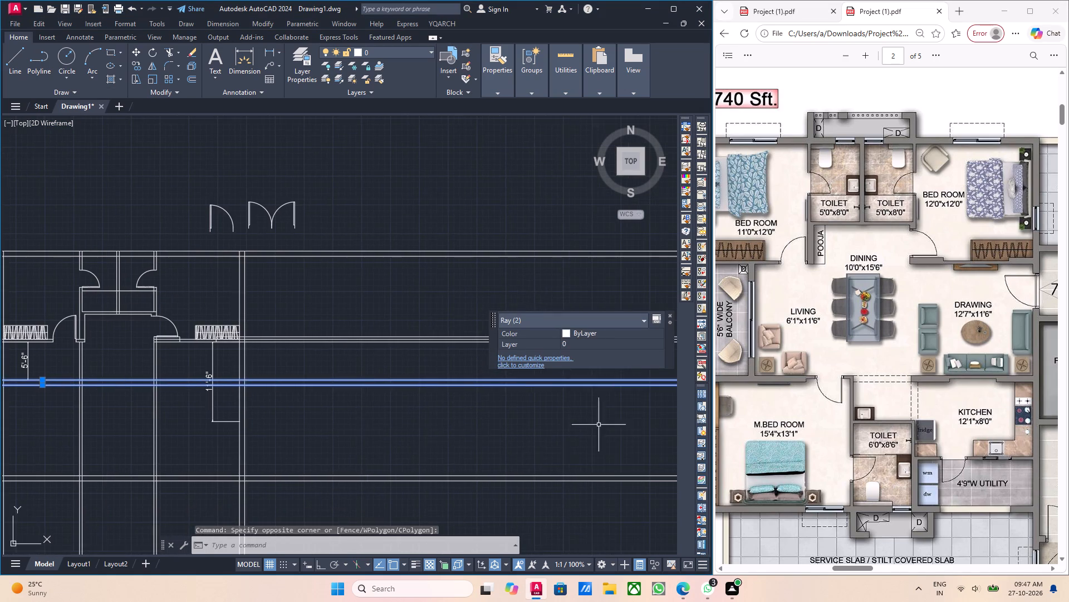
middle_drag(563, 432, 472, 446)
middle_drag(440, 448, 513, 445)
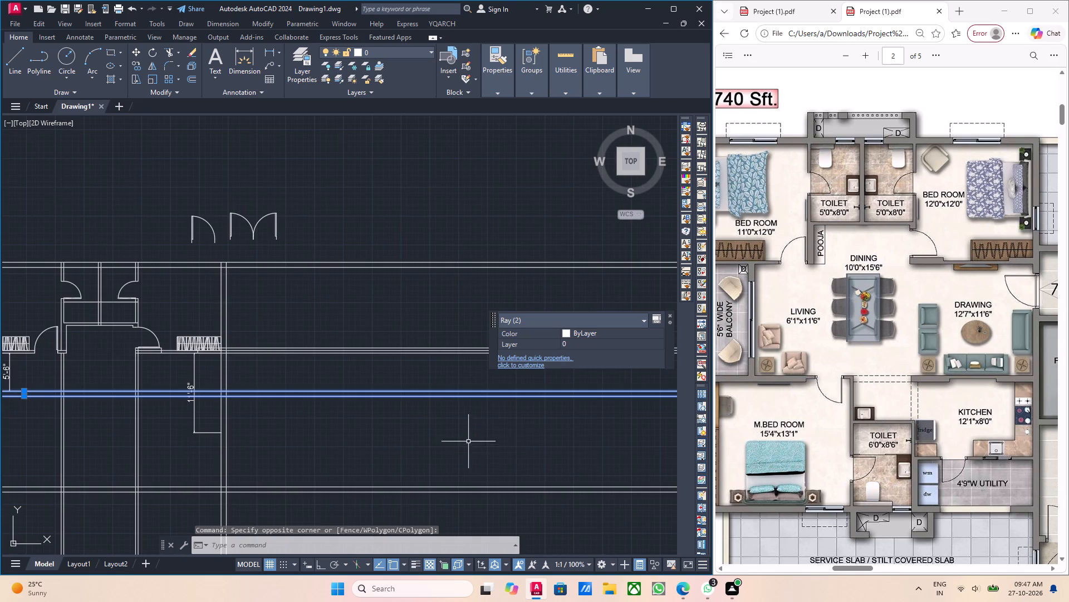
middle_drag(467, 453, 467, 504)
middle_drag(451, 465, 586, 357)
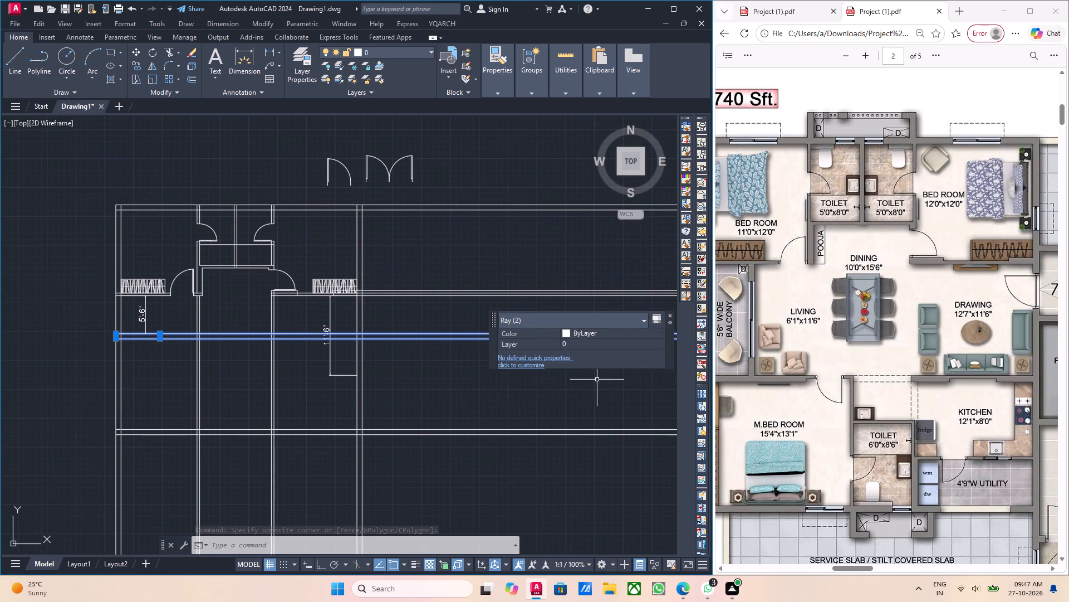
key(m)
key(Return)
scroll(328, 329, up, 2)
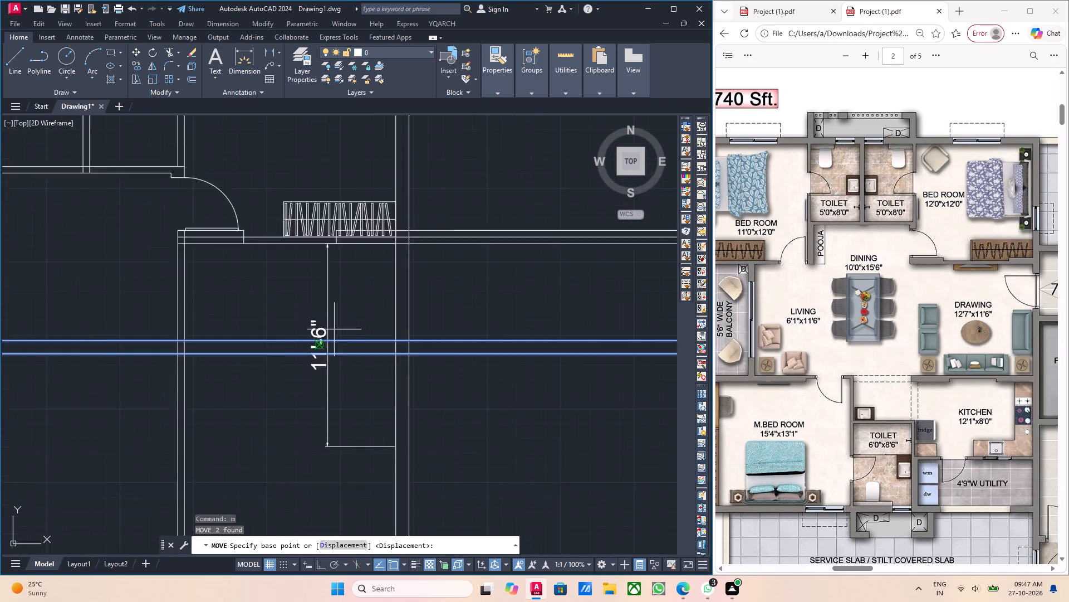
scroll(335, 328, up, 1)
click(427, 348)
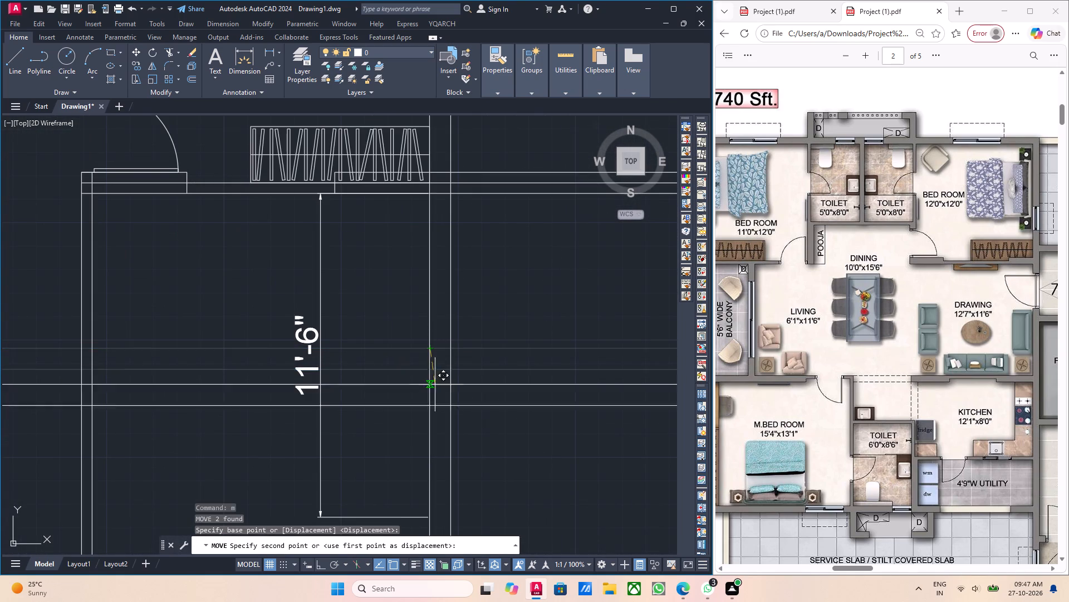
click(427, 519)
scroll(445, 469, down, 4)
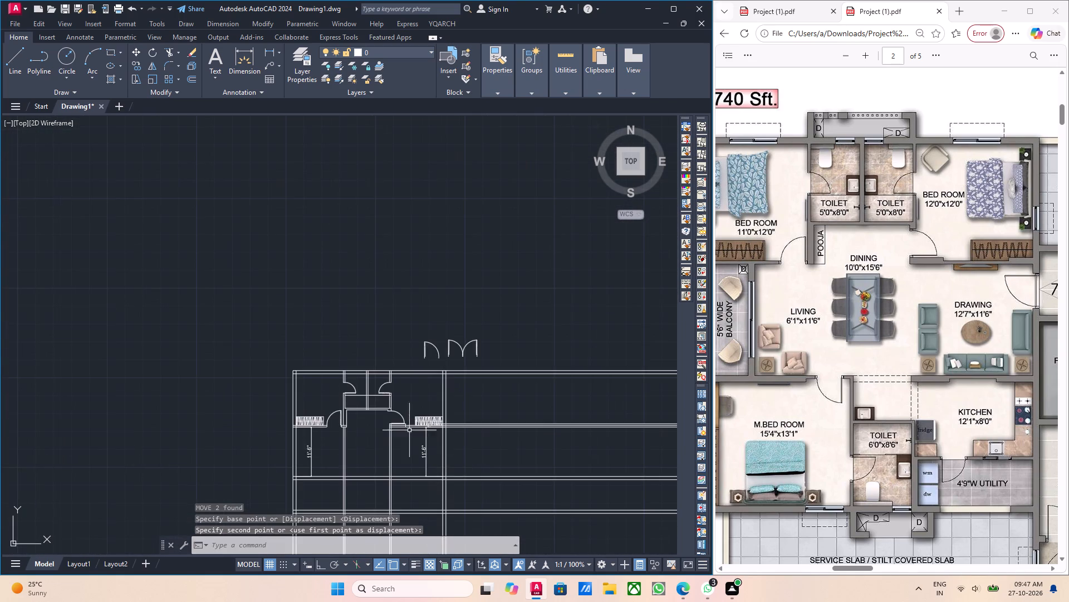
scroll(404, 424, down, 1)
middle_drag(395, 457, 439, 426)
scroll(439, 423, up, 3)
middle_drag(472, 440, 472, 421)
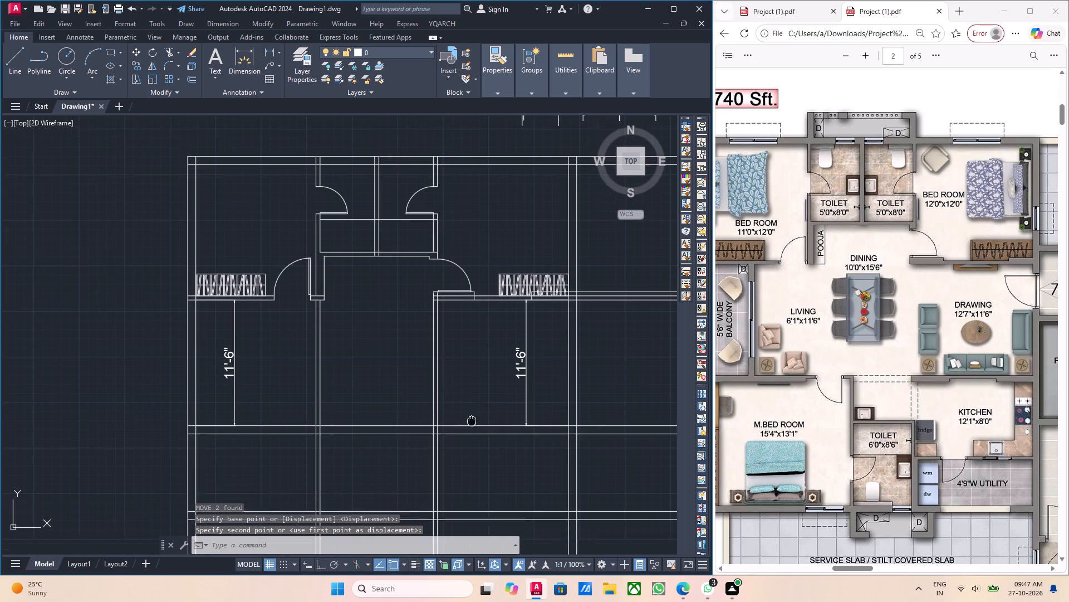
middle_drag(472, 421, 473, 357)
key(Escape)
click(469, 385)
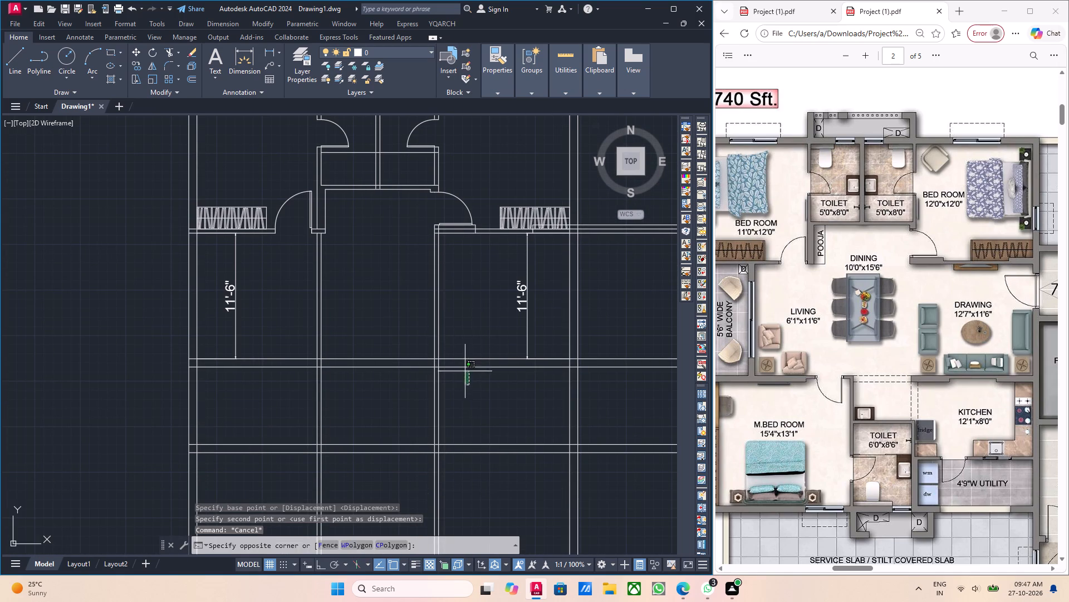
key(Escape)
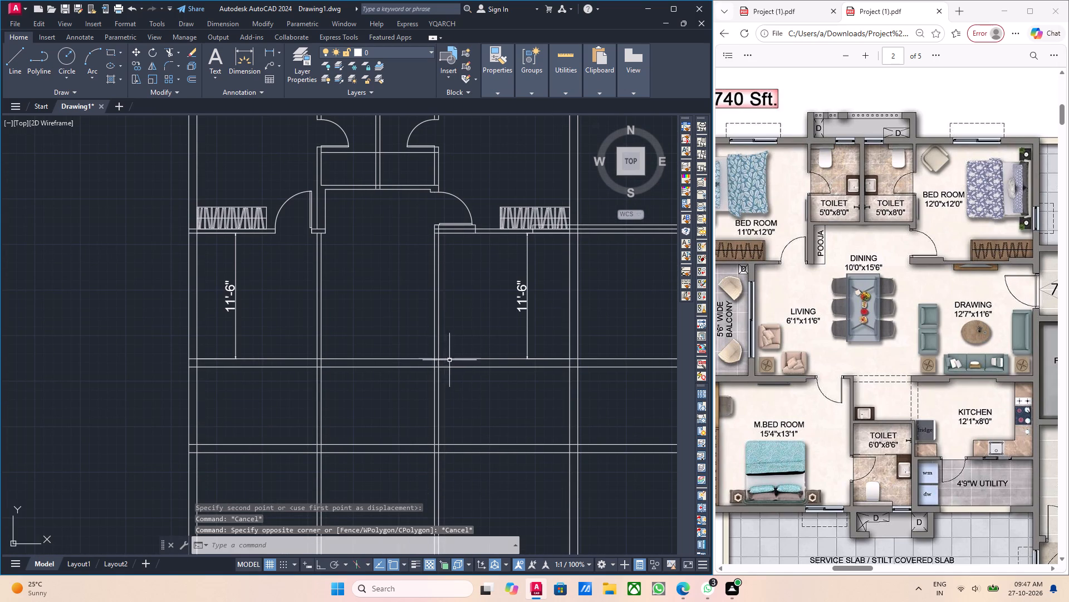
Draw a 5'6" horizontal line inward from the outer side wall's inner face, below the first bedroom's wardrobe, with ortho on.
scroll(452, 361, down, 2)
middle_drag(467, 374, 420, 386)
middle_drag(442, 381, 417, 384)
middle_drag(350, 373, 452, 377)
scroll(378, 377, up, 1)
middle_drag(396, 375, 402, 378)
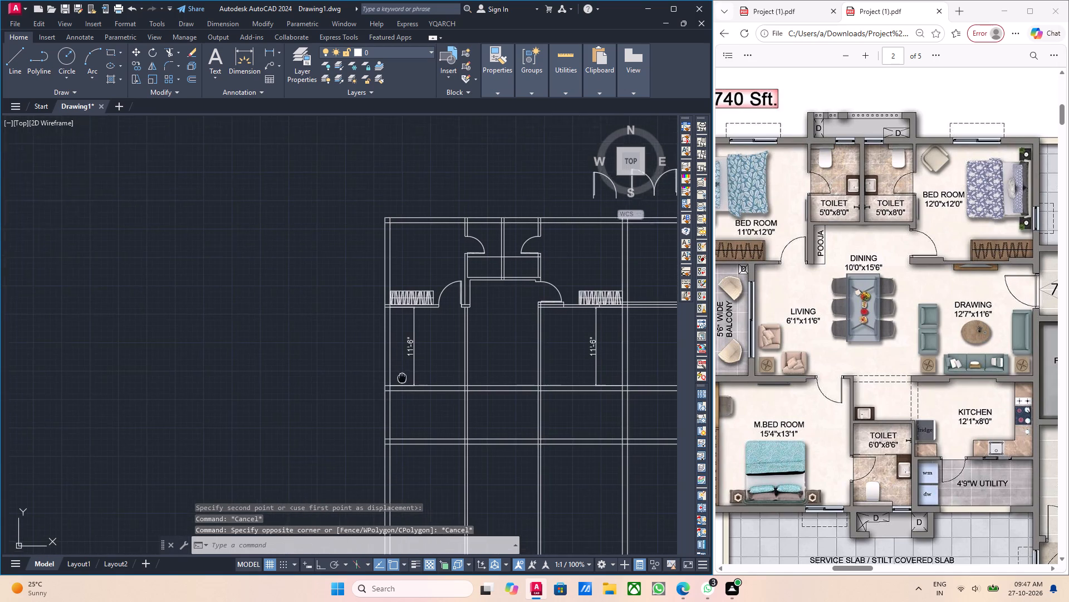
middle_drag(402, 378, 409, 385)
scroll(400, 371, up, 3)
middle_drag(409, 363, 400, 414)
middle_drag(402, 365, 399, 397)
middle_drag(399, 366, 399, 377)
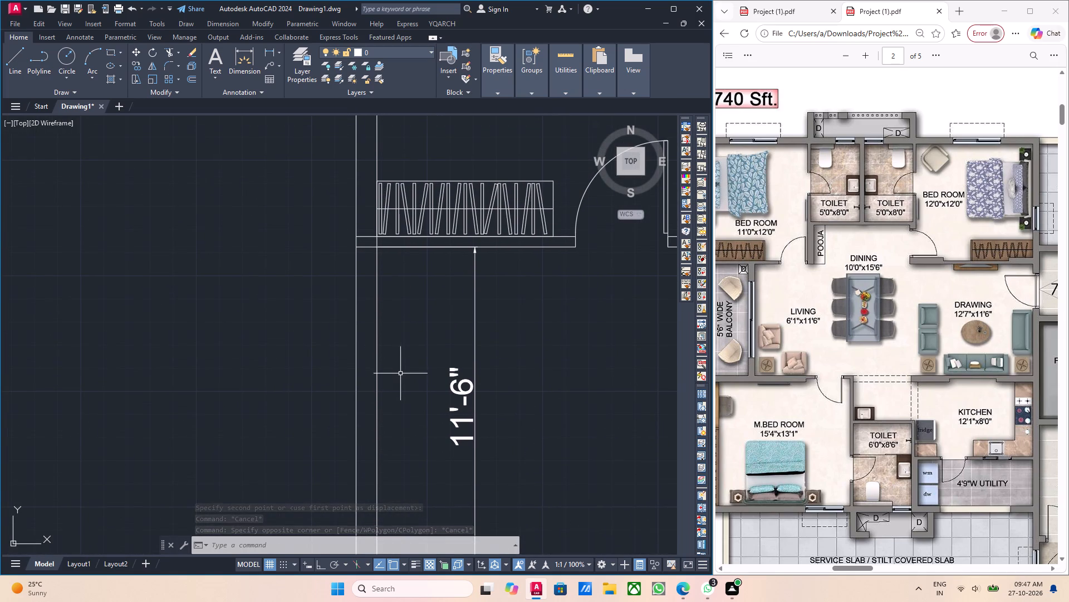
middle_drag(396, 368, 486, 347)
middle_drag(513, 351, 452, 376)
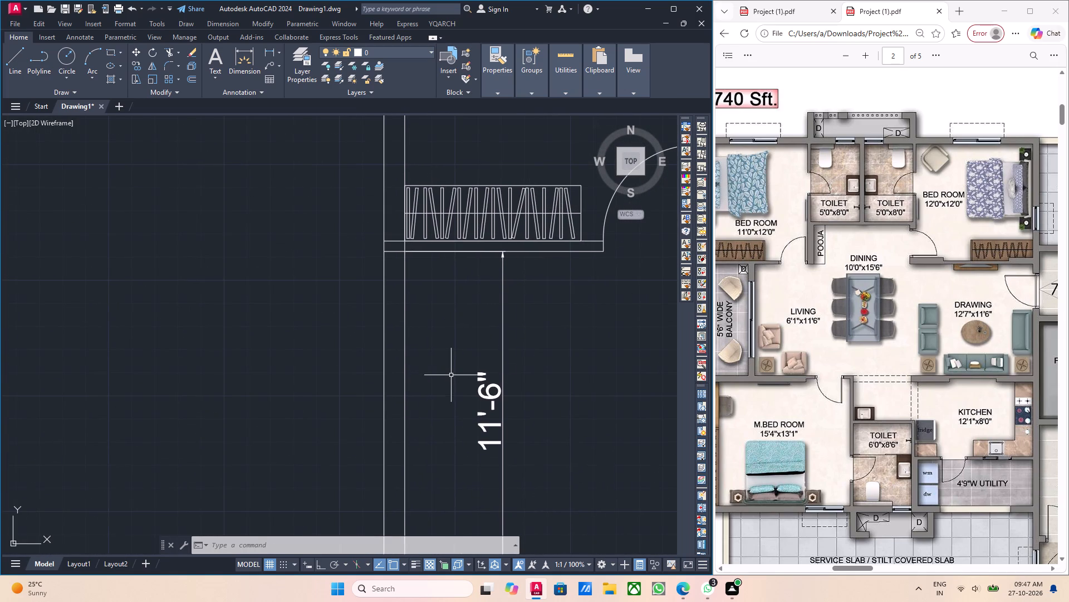
key(l)
key(Return)
scroll(421, 305, up, 2)
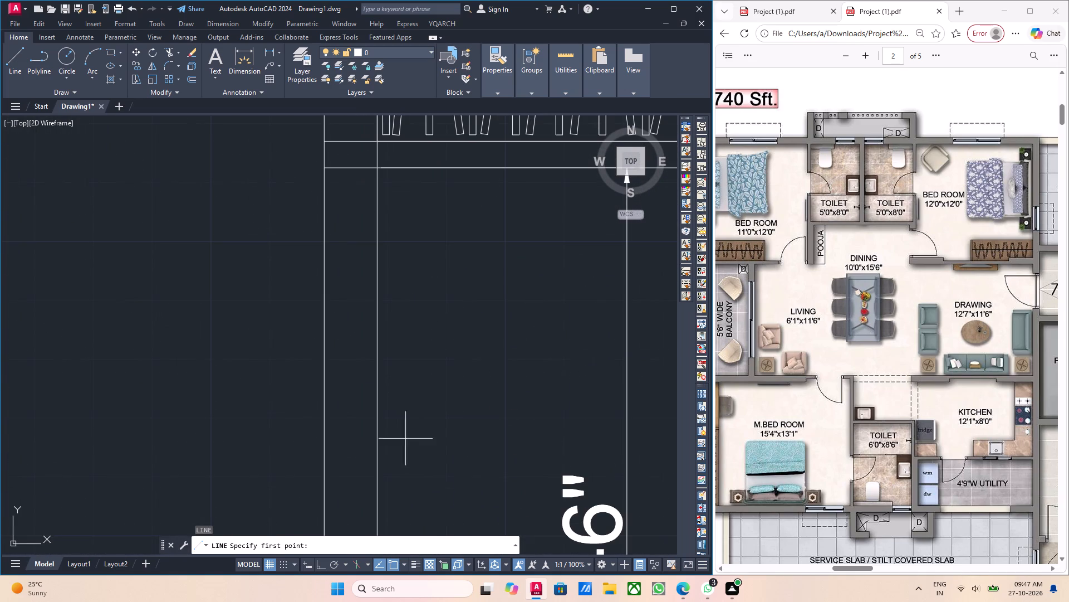
click(377, 485)
scroll(489, 475, down, 3)
scroll(534, 470, up, 1)
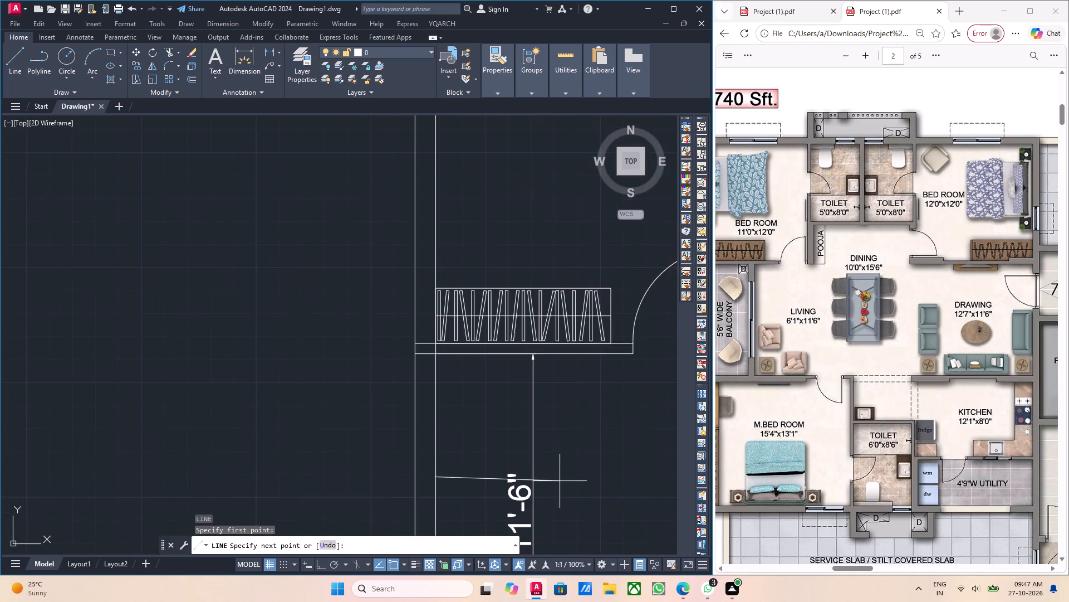
middle_drag(560, 482, 502, 426)
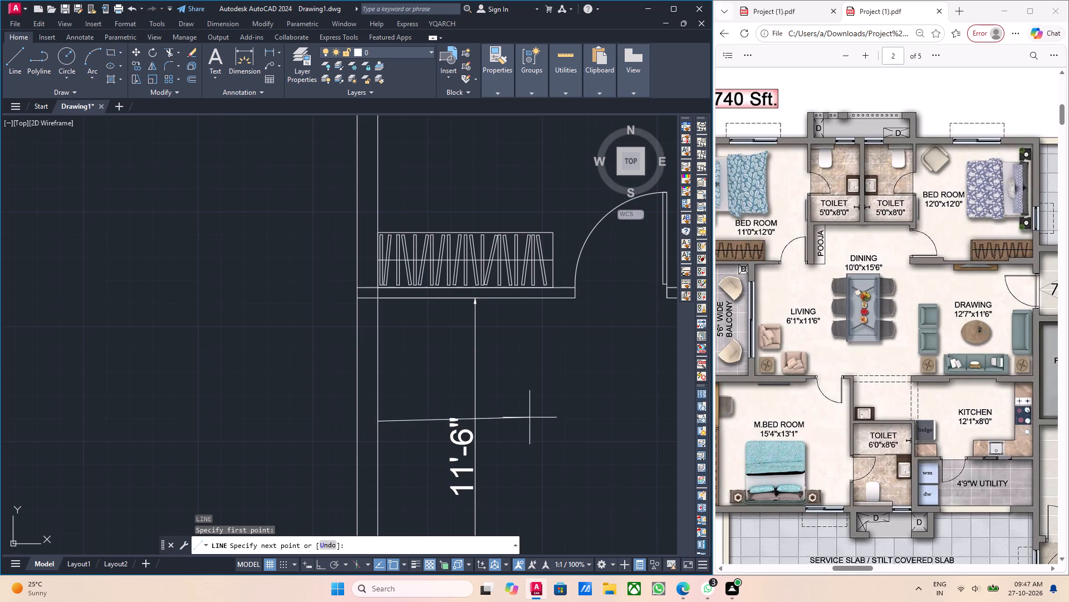
key(F8)
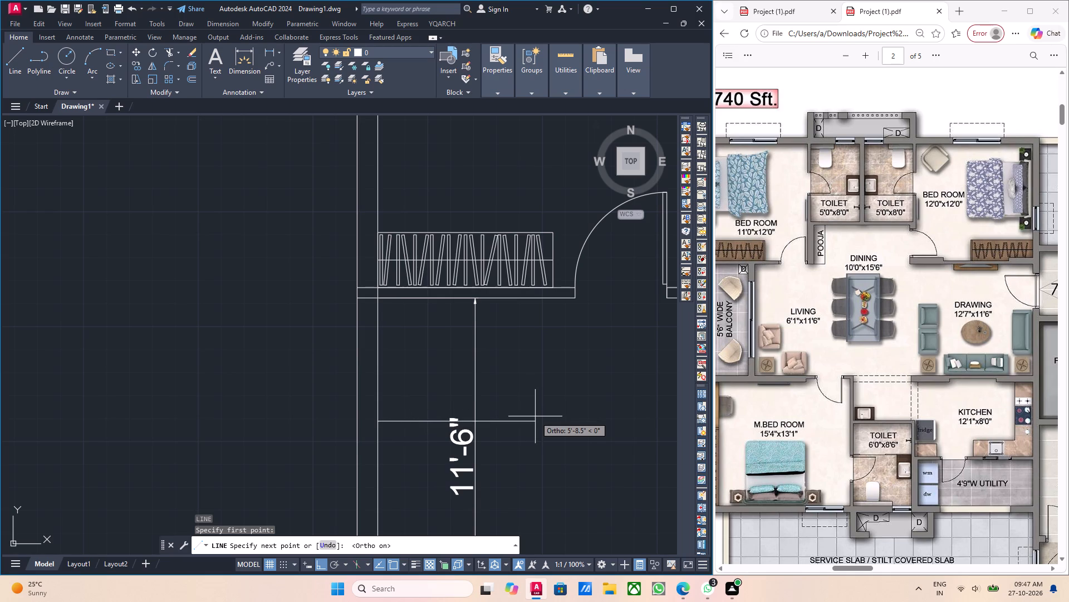
key(5)
key(apostrophe)
key(6)
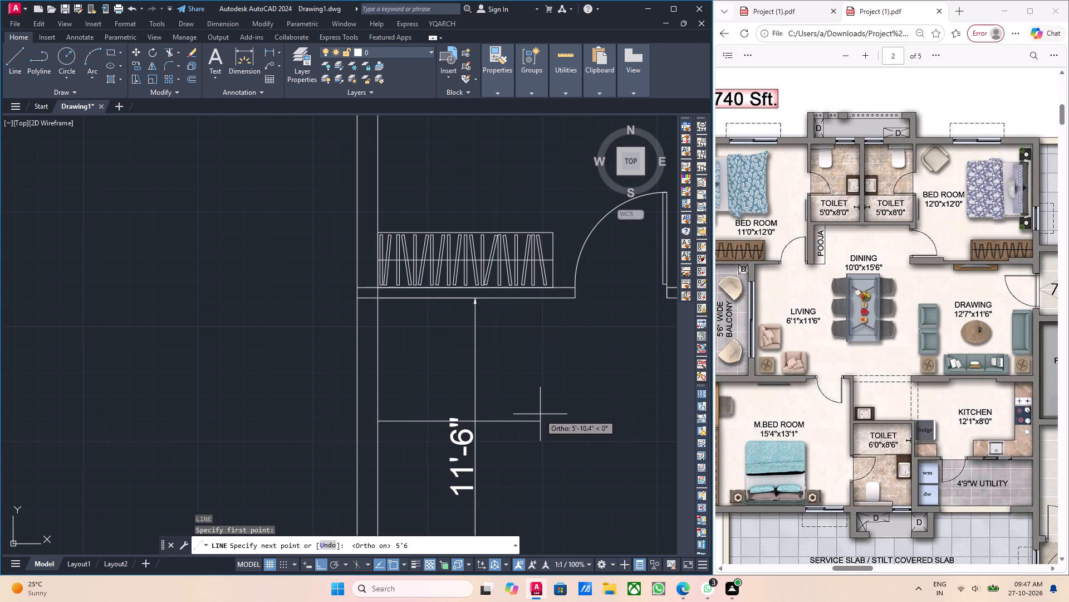
key(Return)
key(Escape)
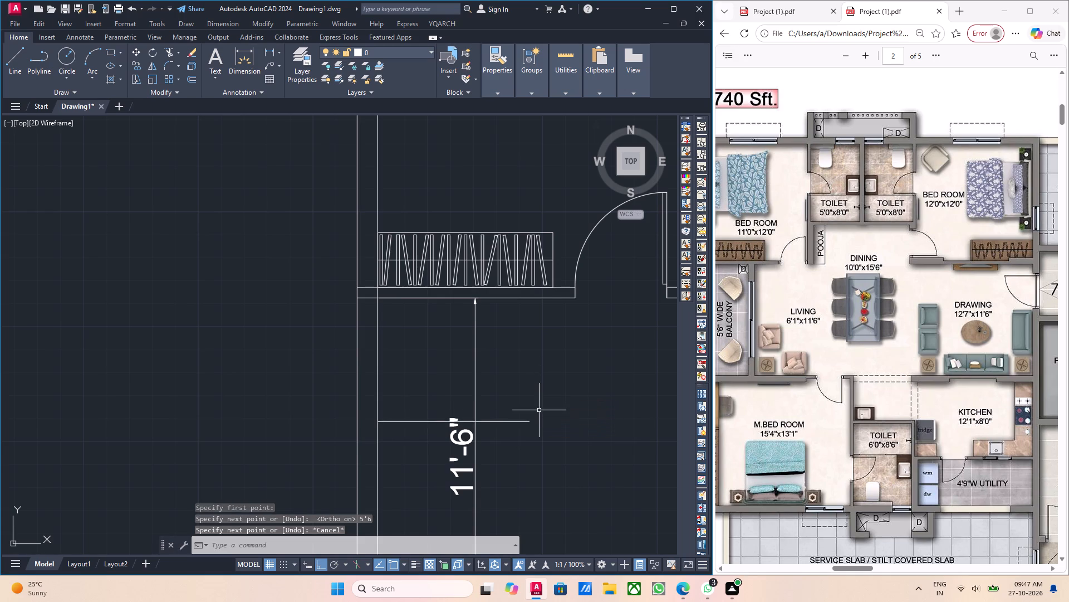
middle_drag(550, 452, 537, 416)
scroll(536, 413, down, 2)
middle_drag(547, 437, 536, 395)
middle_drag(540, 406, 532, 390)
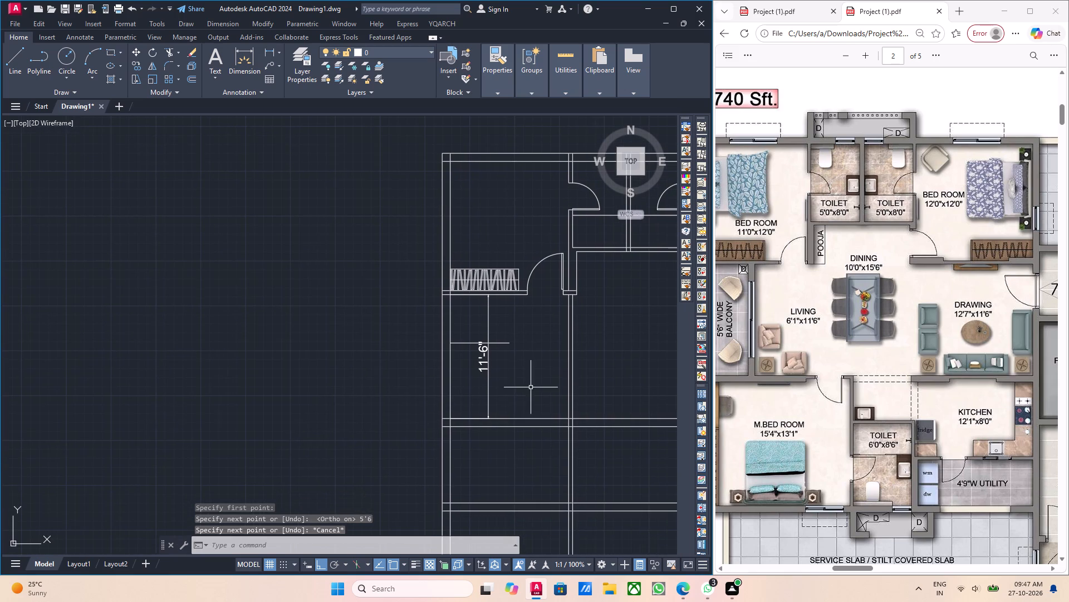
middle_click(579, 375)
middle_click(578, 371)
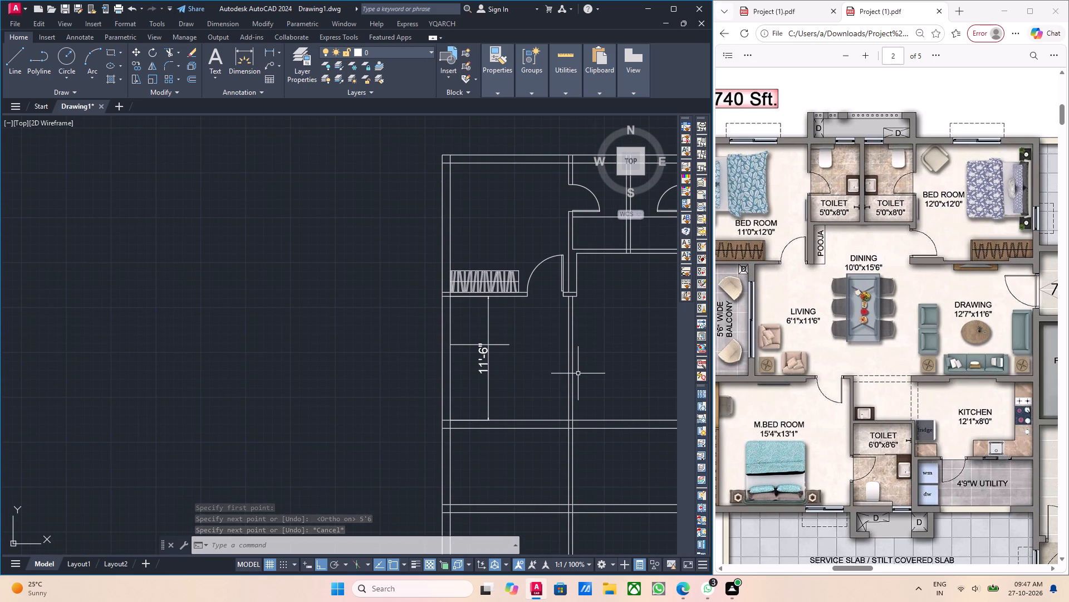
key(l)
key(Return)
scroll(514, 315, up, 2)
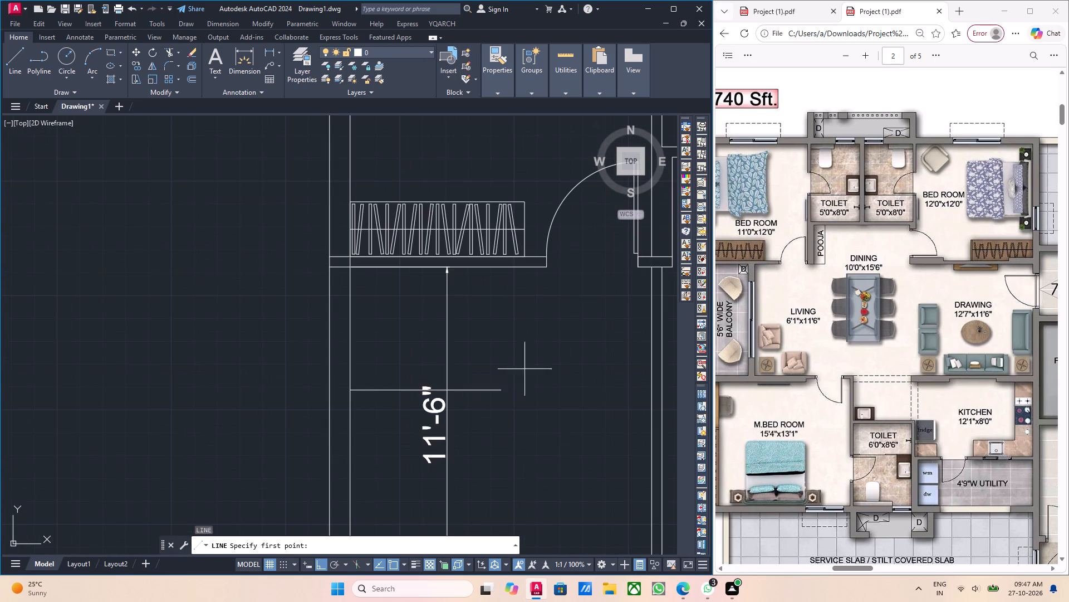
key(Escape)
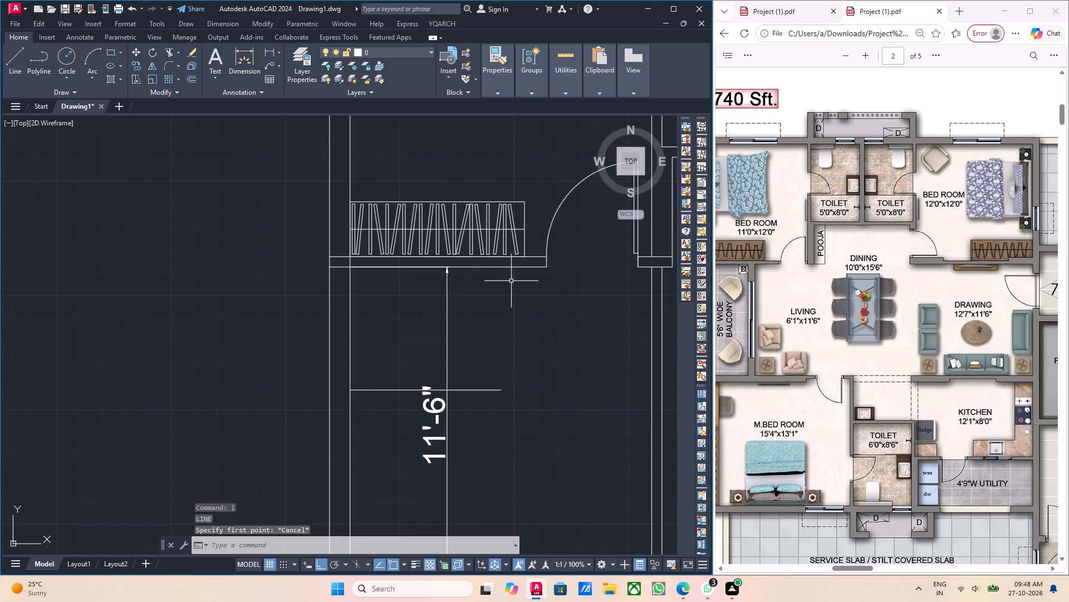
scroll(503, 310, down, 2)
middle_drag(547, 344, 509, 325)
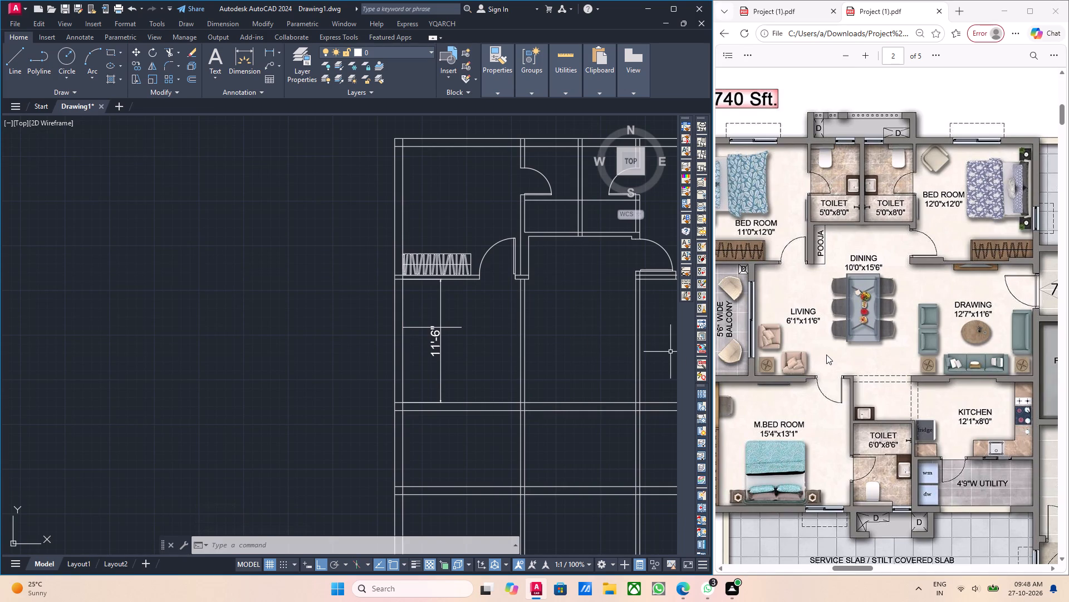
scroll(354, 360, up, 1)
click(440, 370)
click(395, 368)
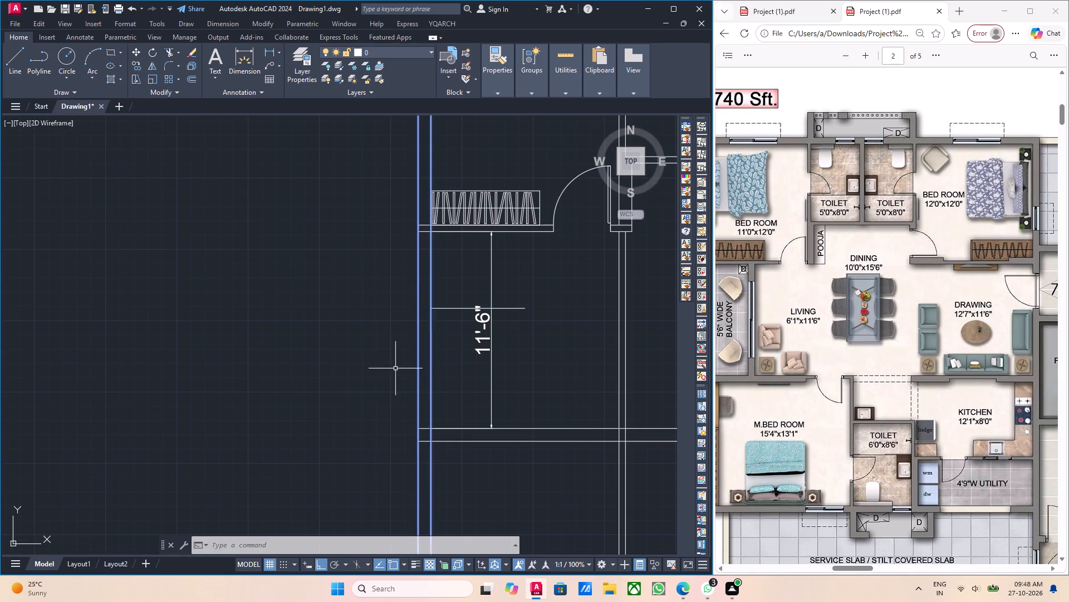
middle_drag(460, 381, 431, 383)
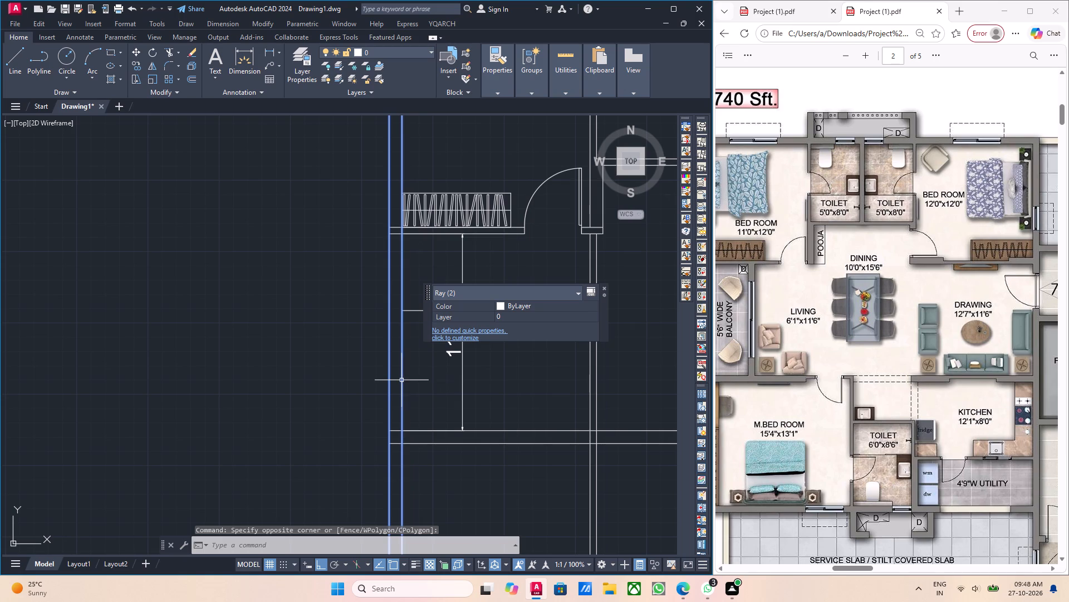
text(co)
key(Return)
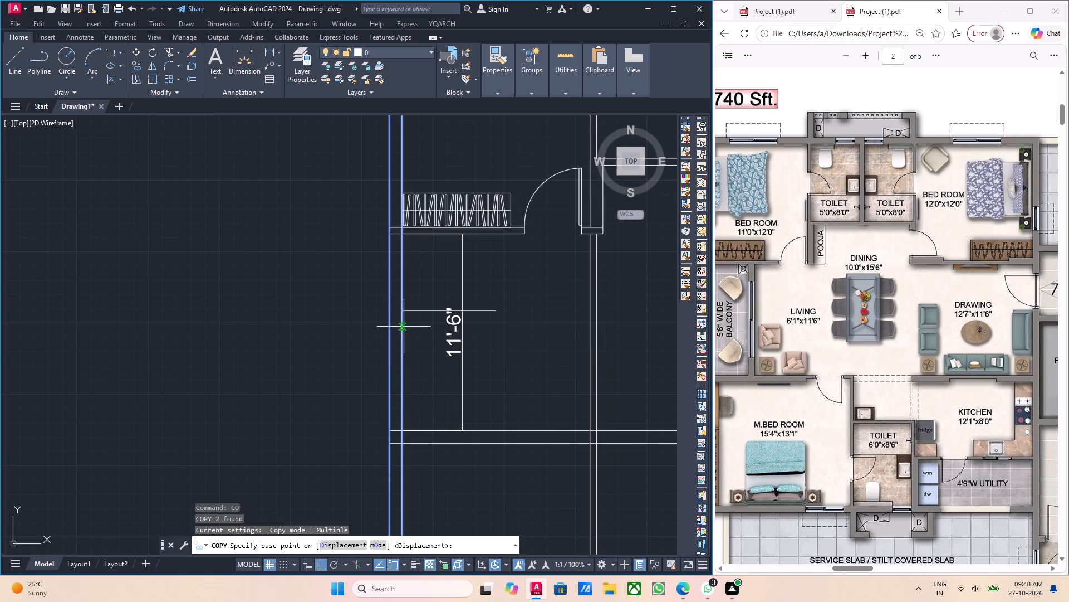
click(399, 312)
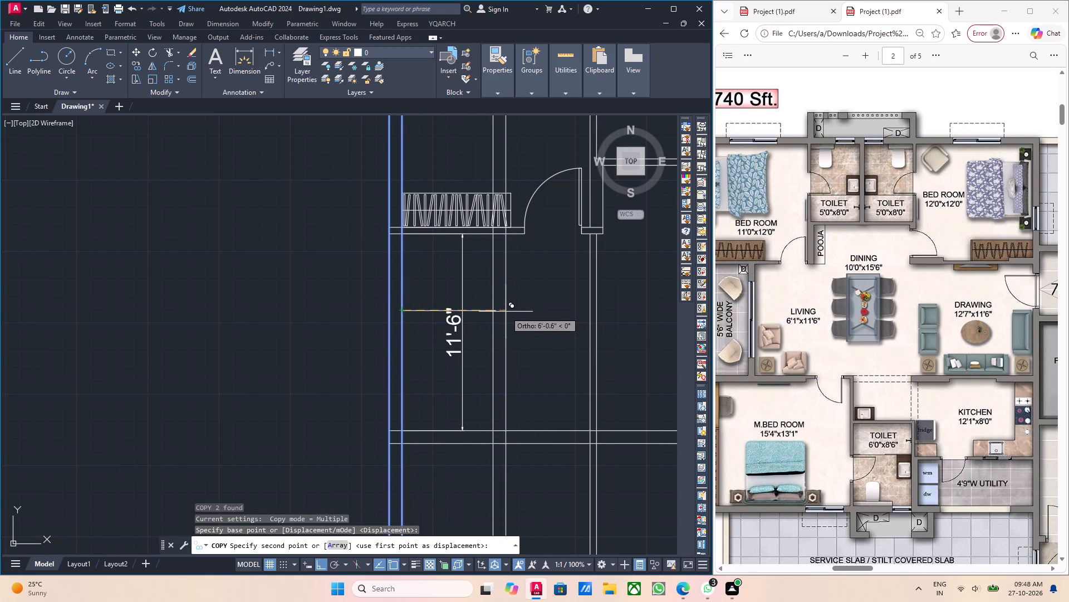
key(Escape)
Copy the outer side wall's two lines from the outer face to the inner end of the 5'6" line.
drag(409, 337, 394, 336)
click(340, 332)
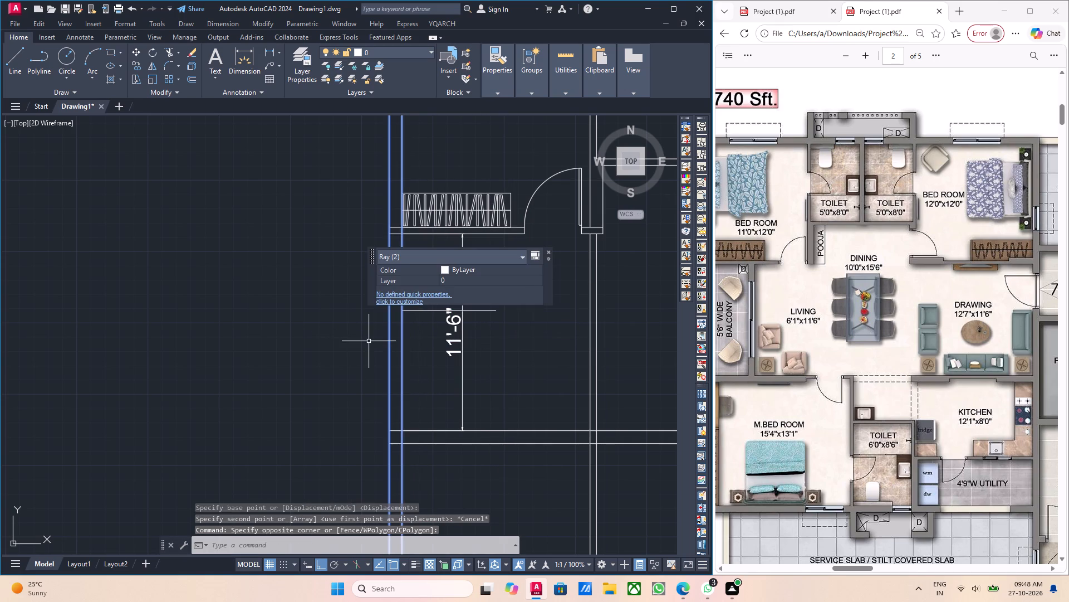
text(co)
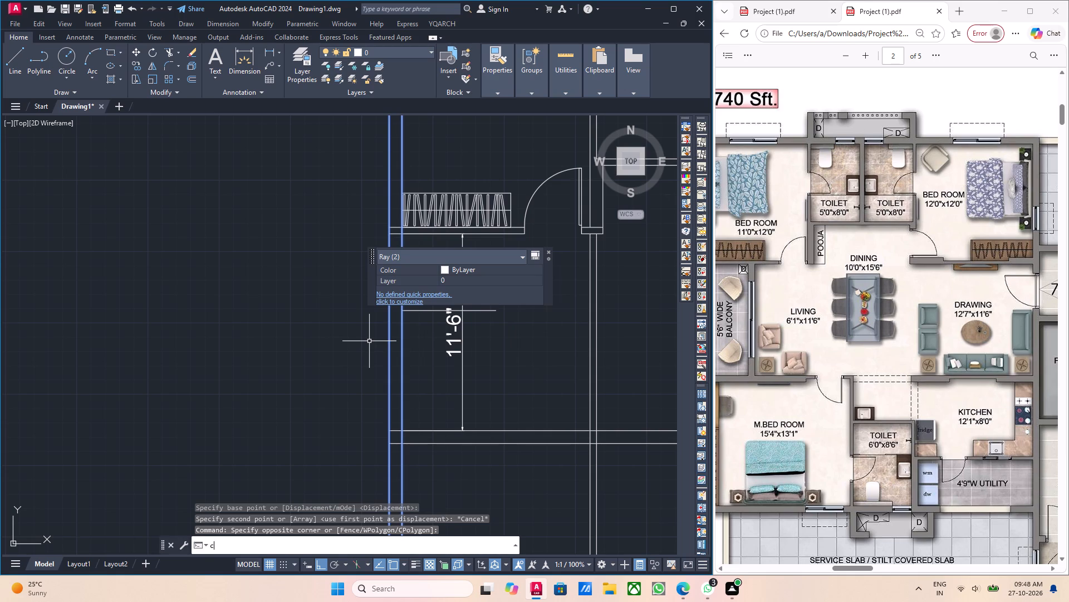
key(Return)
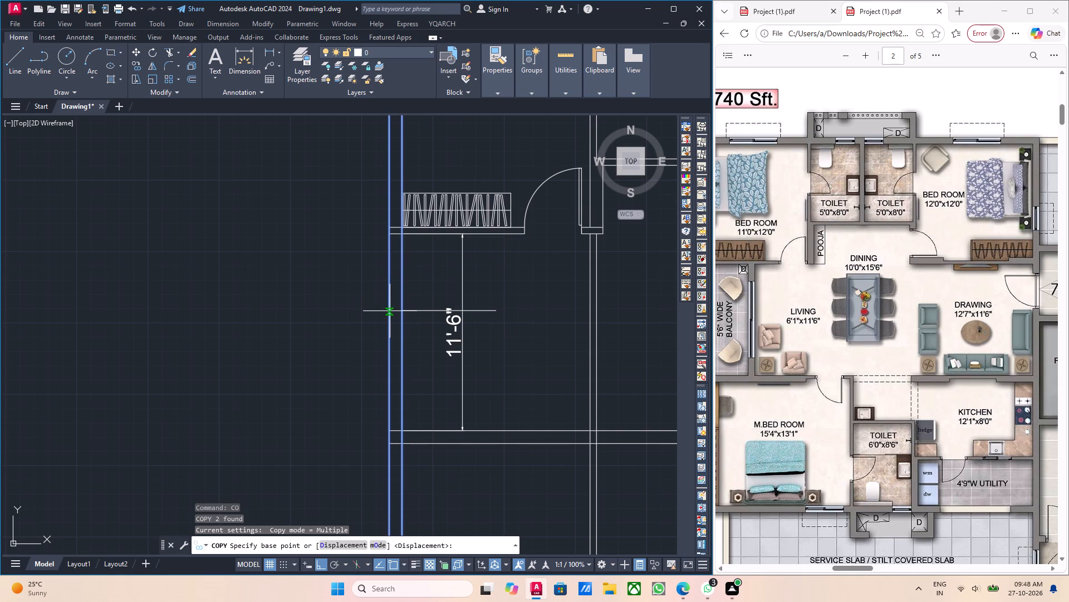
click(390, 310)
click(493, 310)
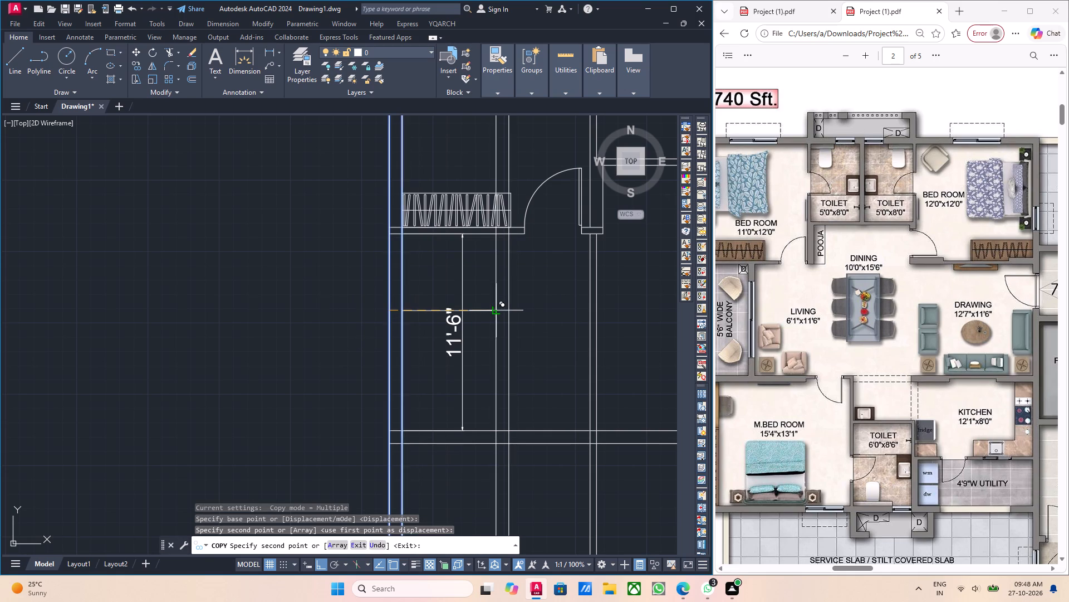
key(Escape)
Trim the copied balcony wall lines above the first bedroom's lower wall and below the next horizontal wall.
middle_drag(536, 332, 534, 373)
middle_drag(504, 322, 513, 384)
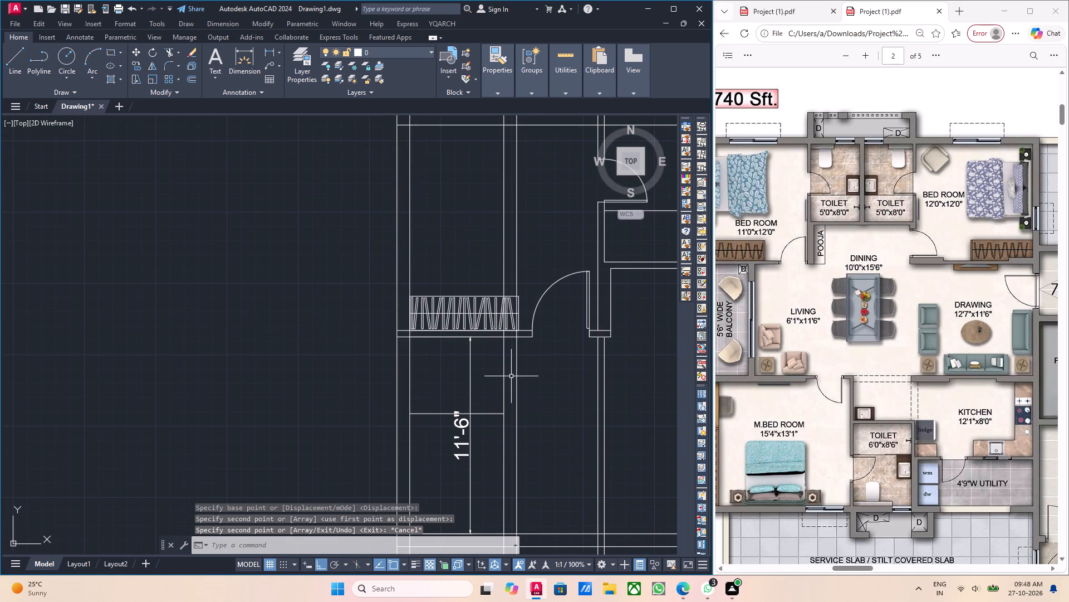
key(t)
key(r)
key(Return)
drag(533, 253, 527, 249)
click(503, 244)
middle_drag(521, 401, 511, 317)
drag(532, 490, 517, 490)
click(469, 486)
drag(510, 491, 520, 491)
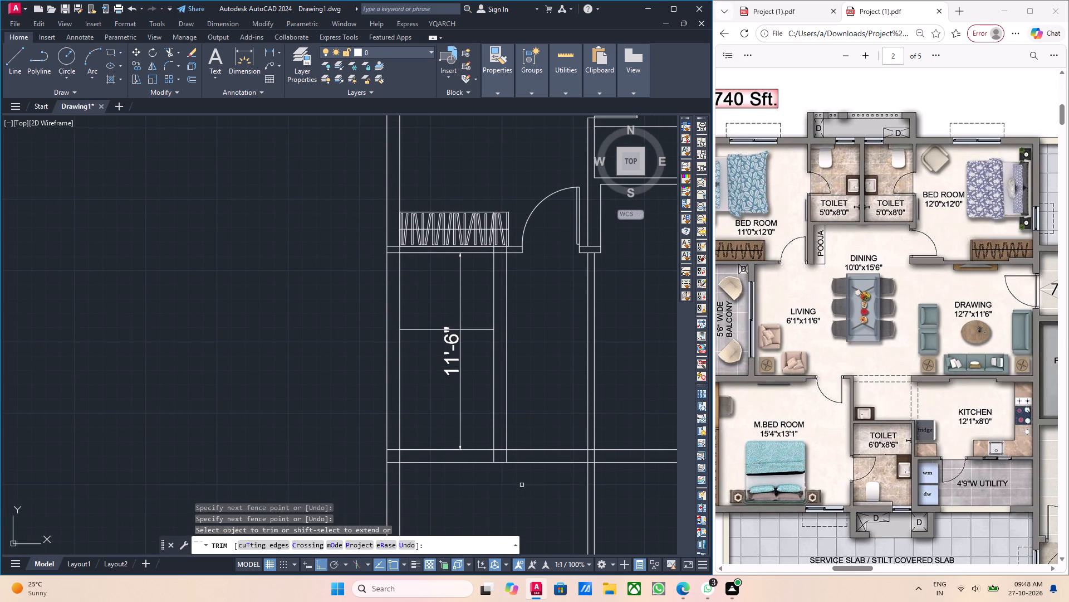
key(Escape)
middle_drag(575, 454, 575, 472)
middle_drag(484, 431, 506, 431)
middle_drag(501, 417, 509, 436)
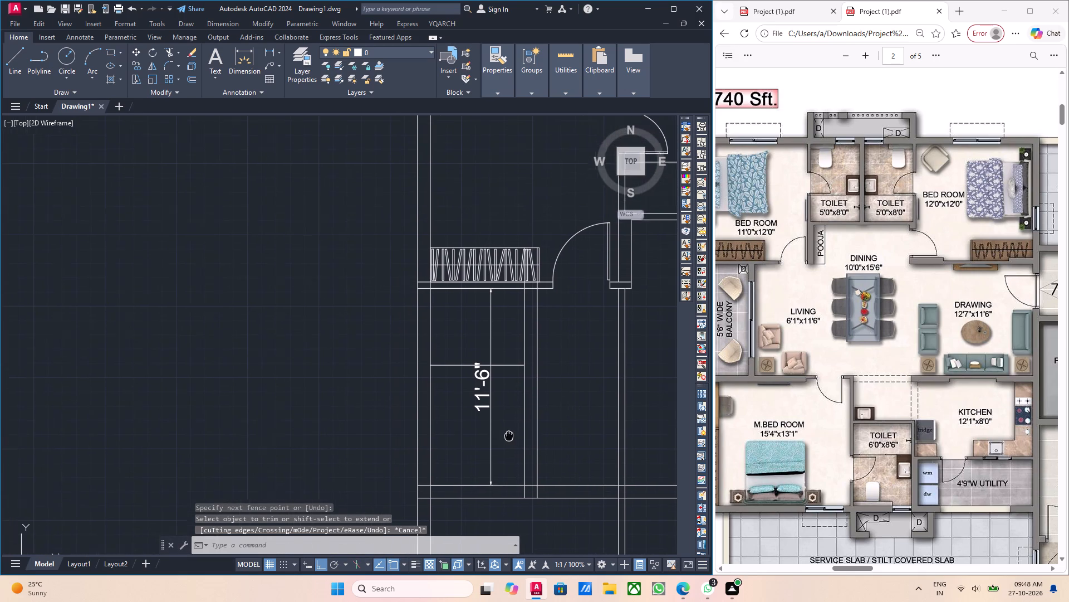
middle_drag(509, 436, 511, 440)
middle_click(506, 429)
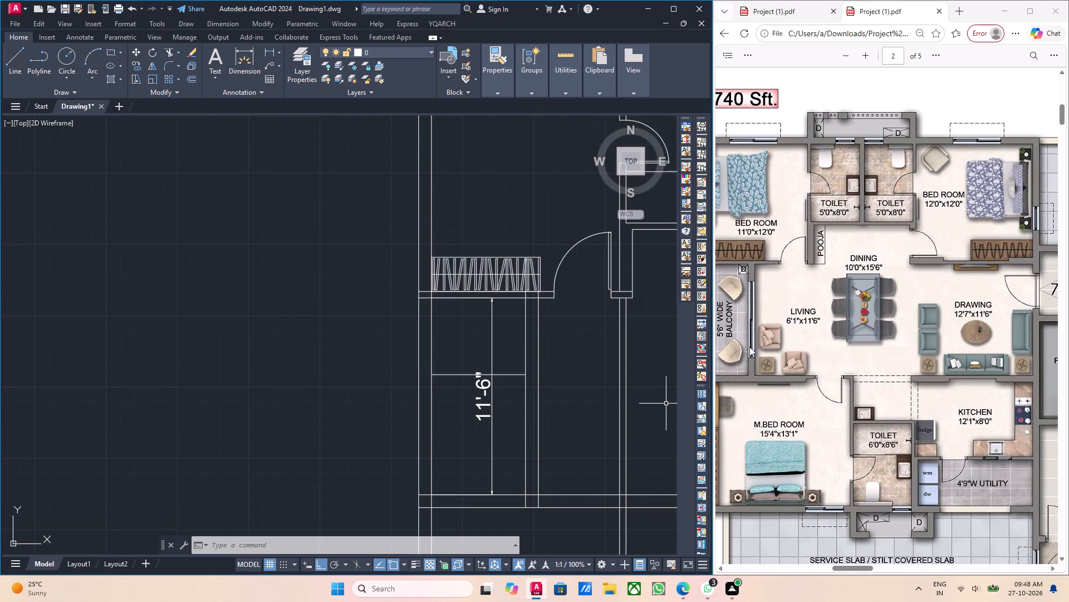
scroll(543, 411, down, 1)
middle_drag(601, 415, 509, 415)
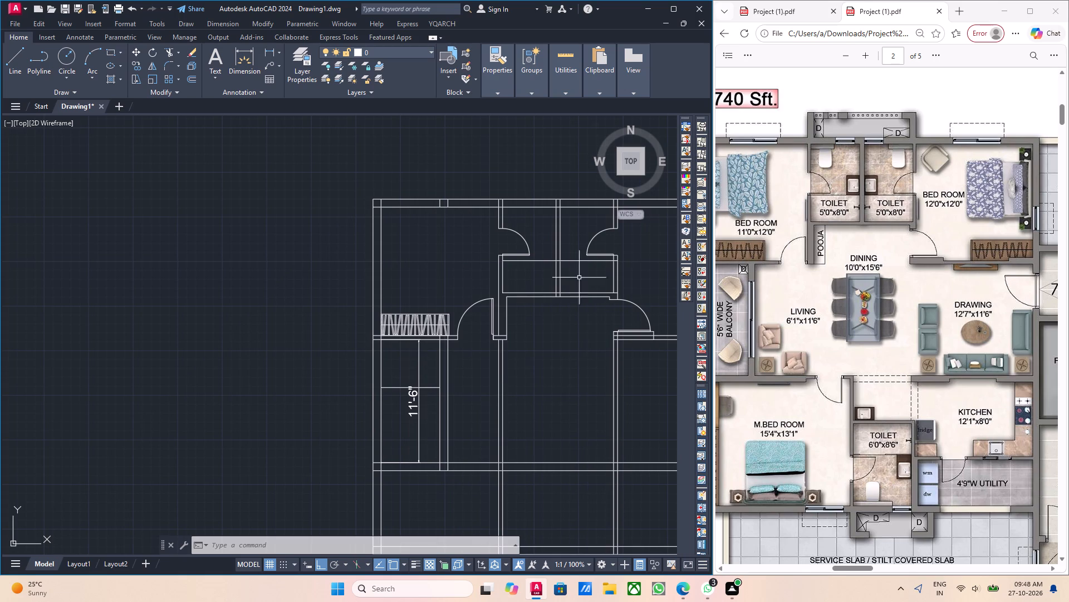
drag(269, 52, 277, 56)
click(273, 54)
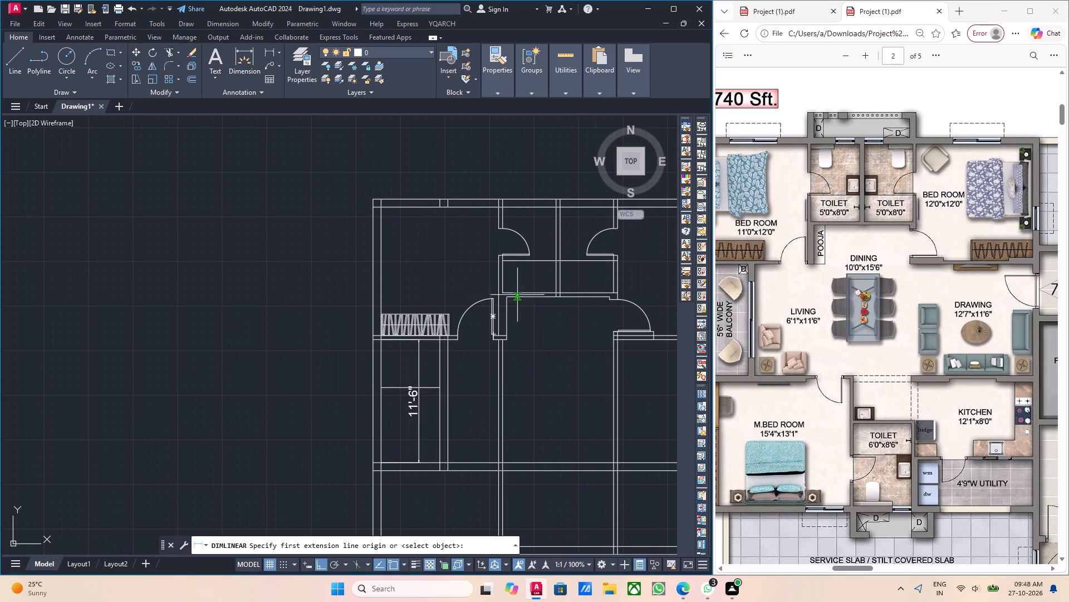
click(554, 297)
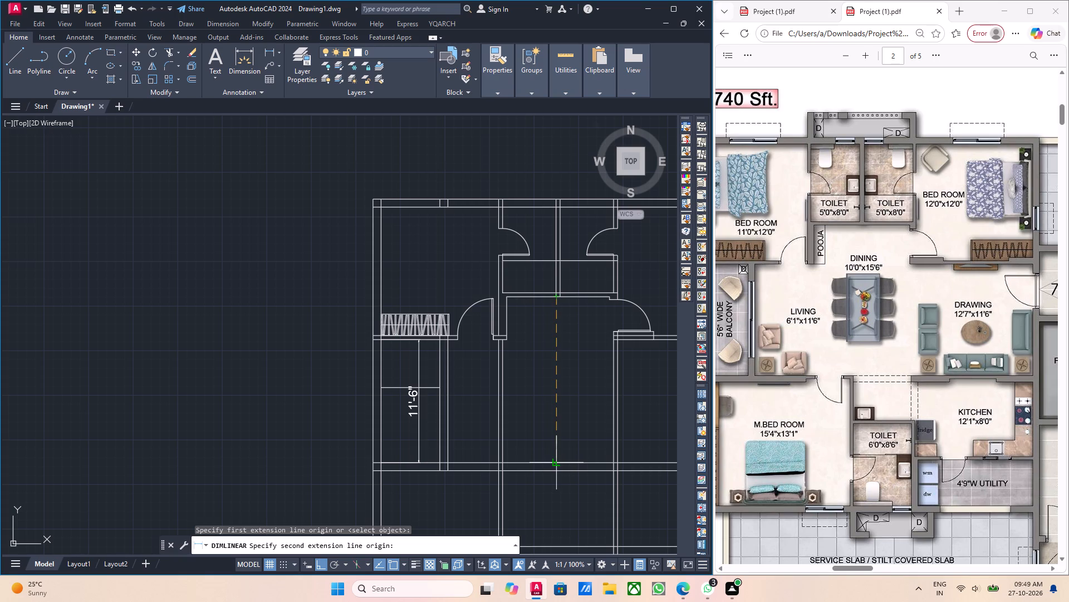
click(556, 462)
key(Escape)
Trim both pairs of vertical wall lines crossing the living and dining area, between the bedrooms' lower walls and the next horizontal wall.
scroll(536, 433, down, 2)
middle_drag(542, 441, 509, 372)
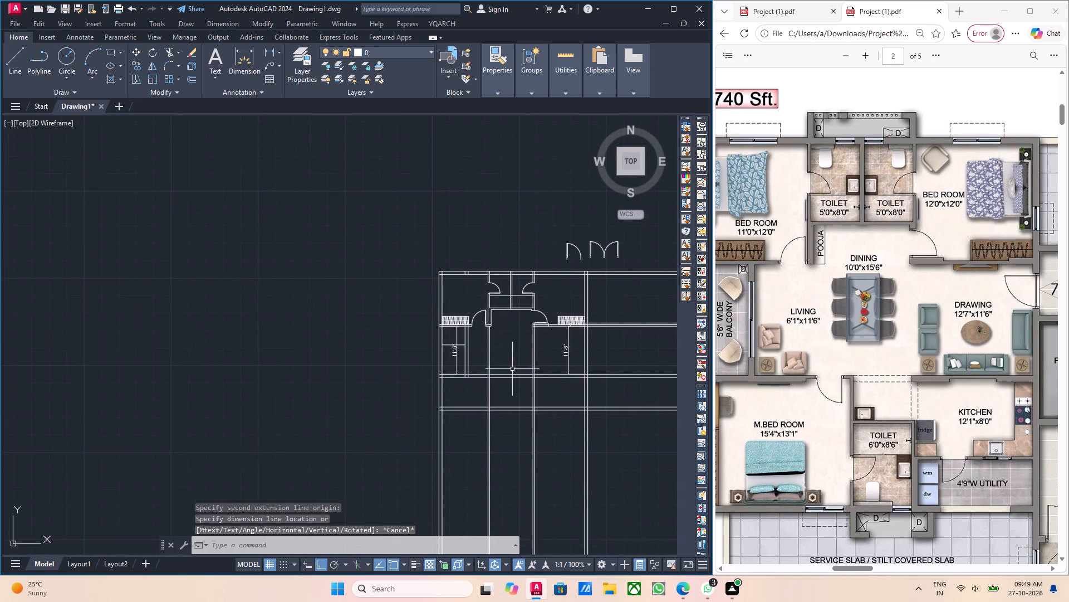
scroll(501, 371, up, 3)
middle_drag(486, 362, 495, 379)
text(tr)
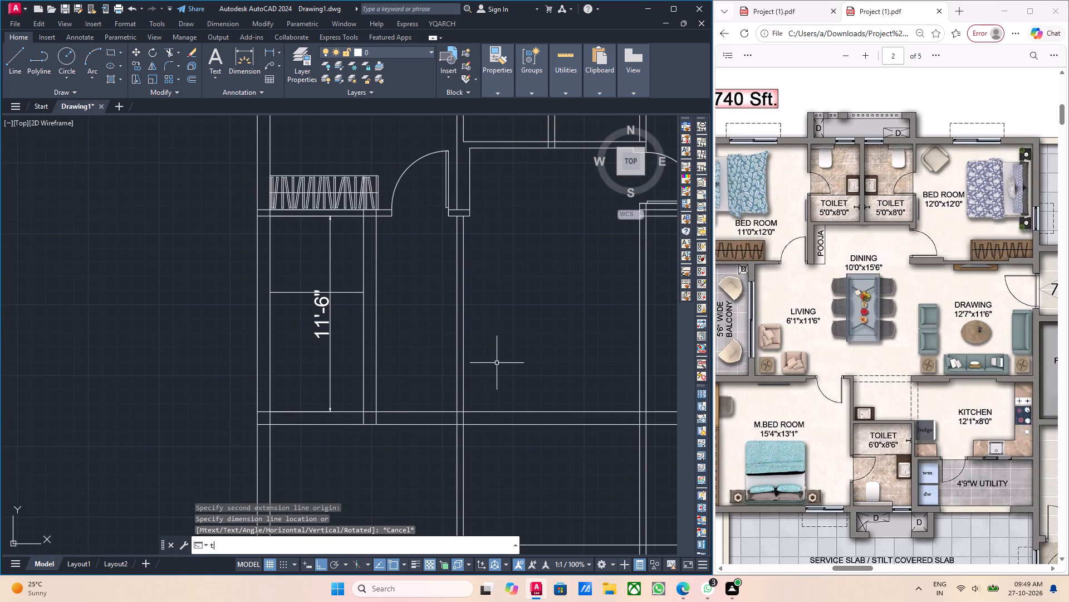
key(Return)
click(476, 343)
click(412, 323)
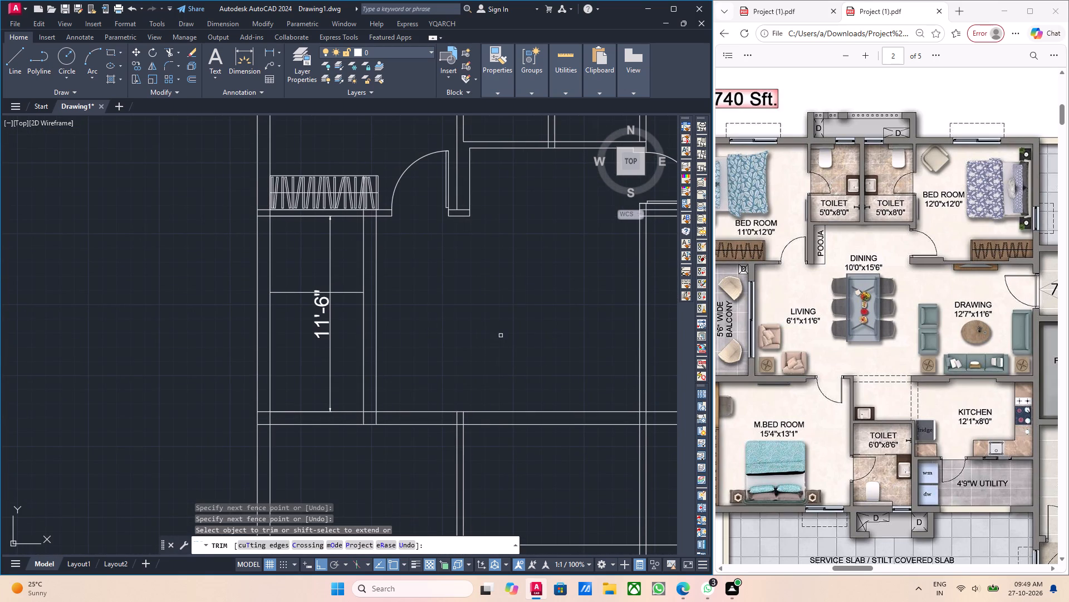
scroll(501, 336, down, 1)
middle_drag(558, 340, 454, 343)
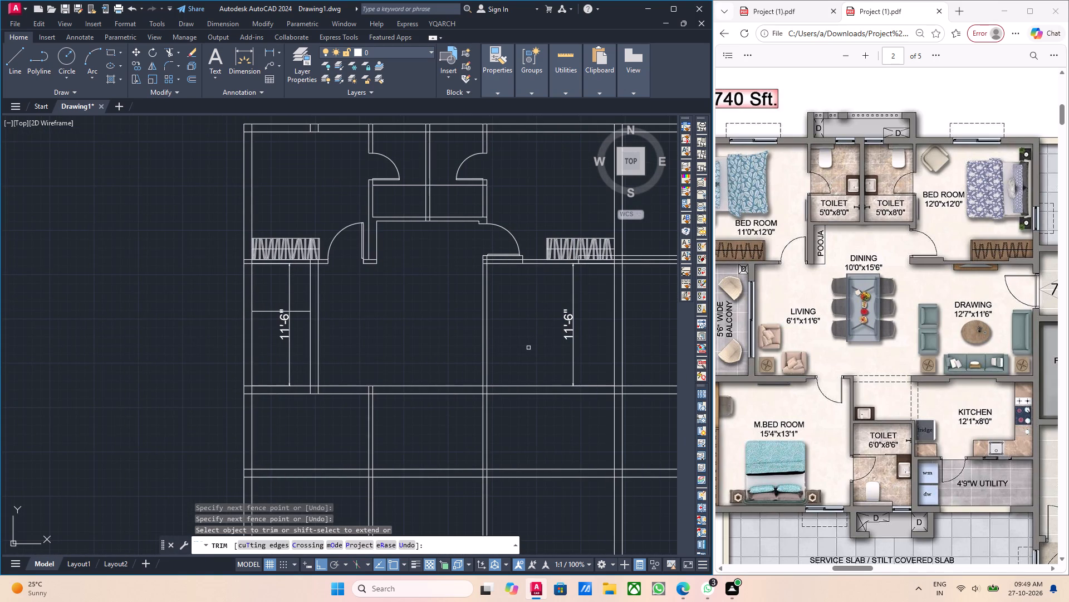
drag(523, 344, 518, 344)
click(467, 343)
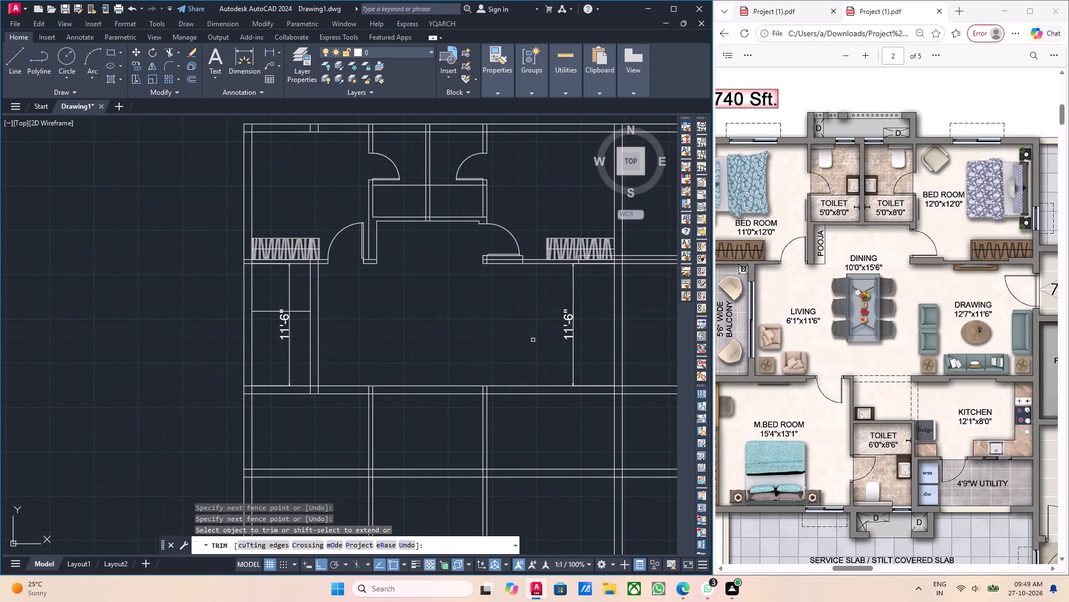
middle_drag(532, 338, 511, 334)
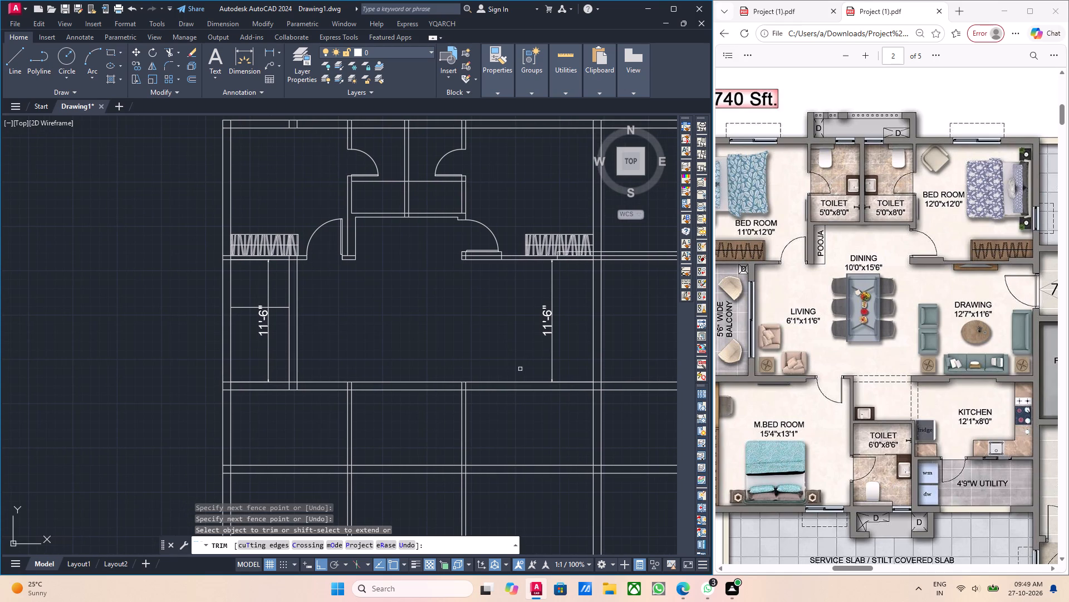
key(Escape)
Place a 13'1" vertical linear dimension for the master bedroom, downward from the outer side wall's inner face below the balcony's lower wall.
scroll(441, 412, down, 1)
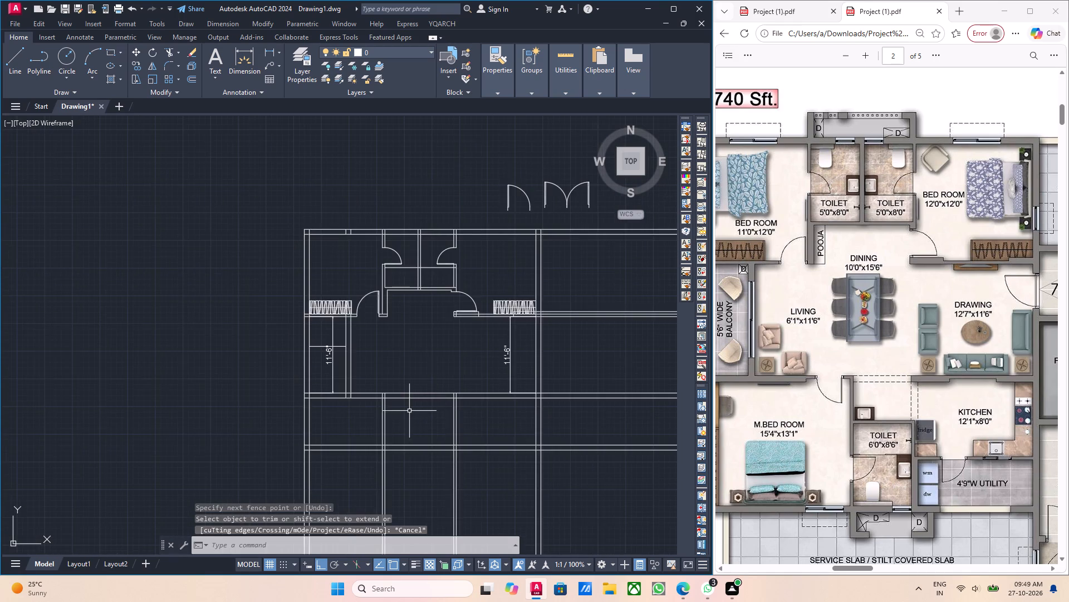
middle_drag(408, 411, 509, 391)
middle_drag(793, 439, 771, 431)
middle_drag(608, 444, 619, 460)
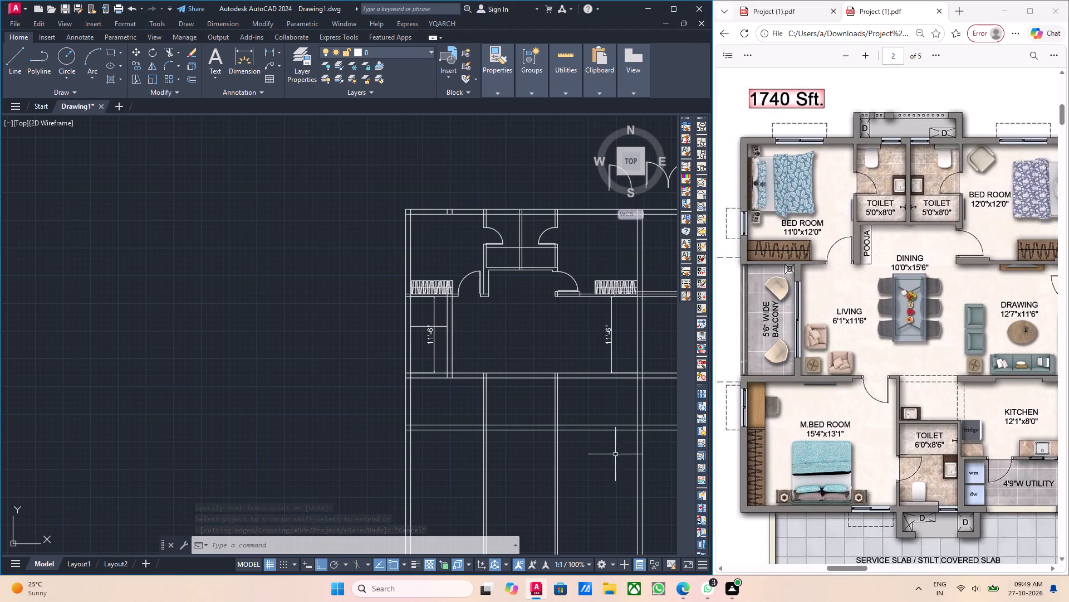
scroll(457, 389, up, 3)
scroll(466, 378, down, 3)
middle_drag(477, 361, 489, 380)
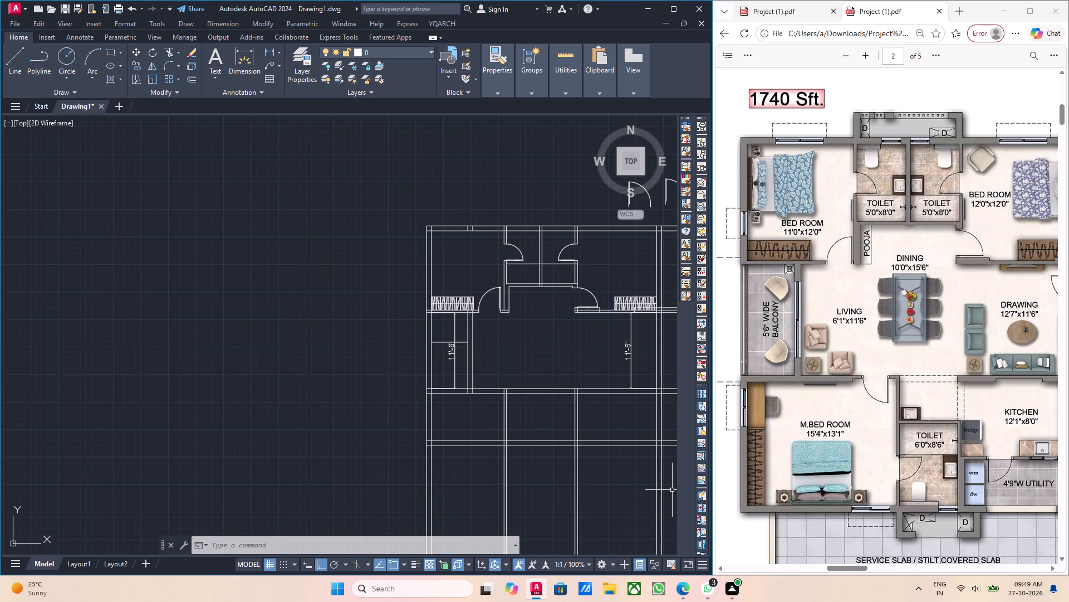
scroll(473, 416, up, 1)
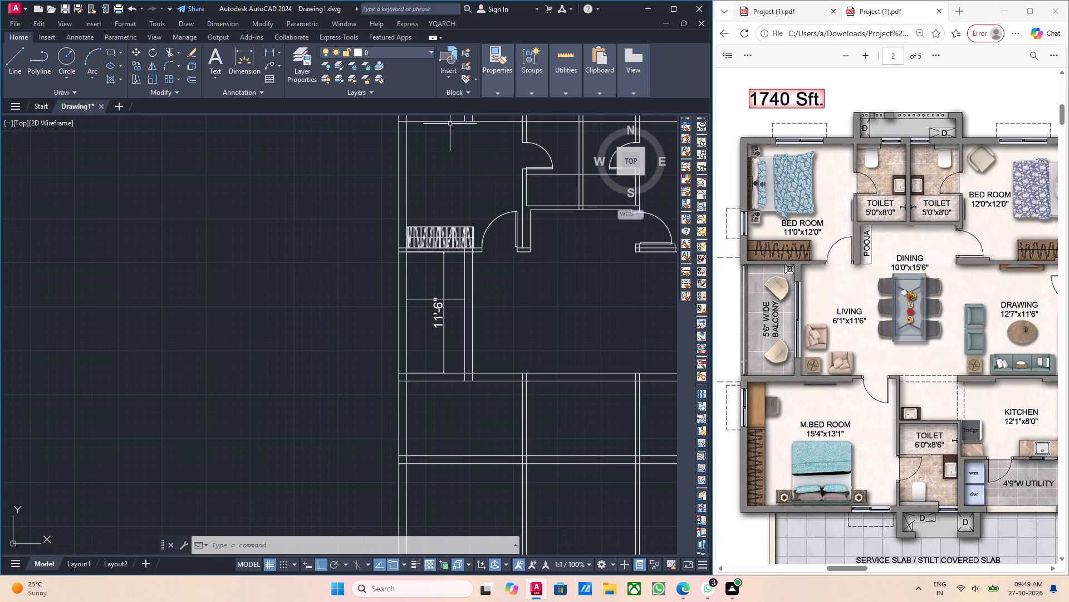
click(271, 51)
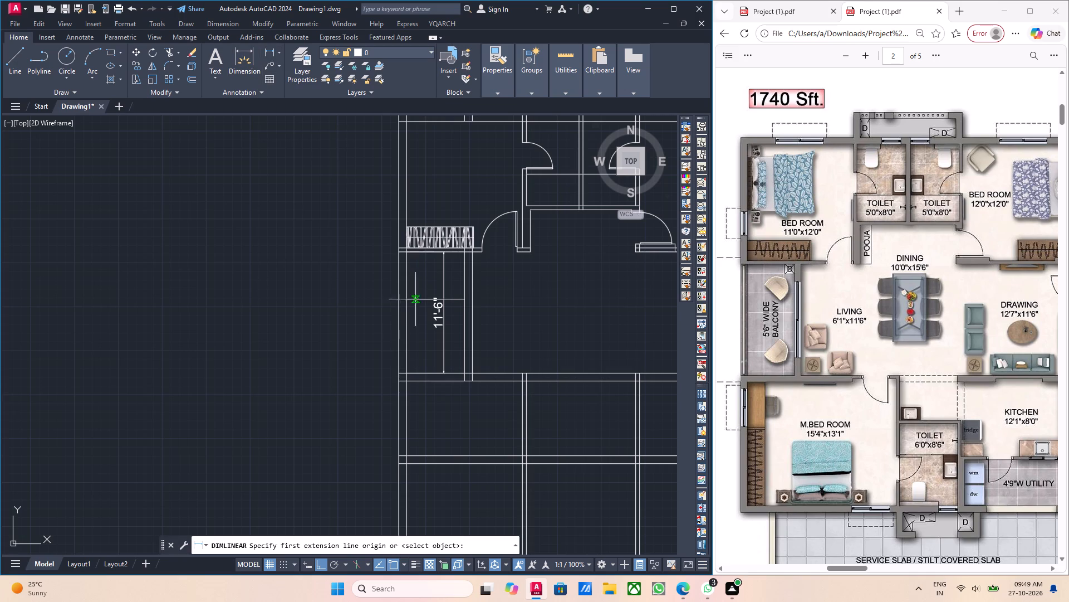
click(407, 382)
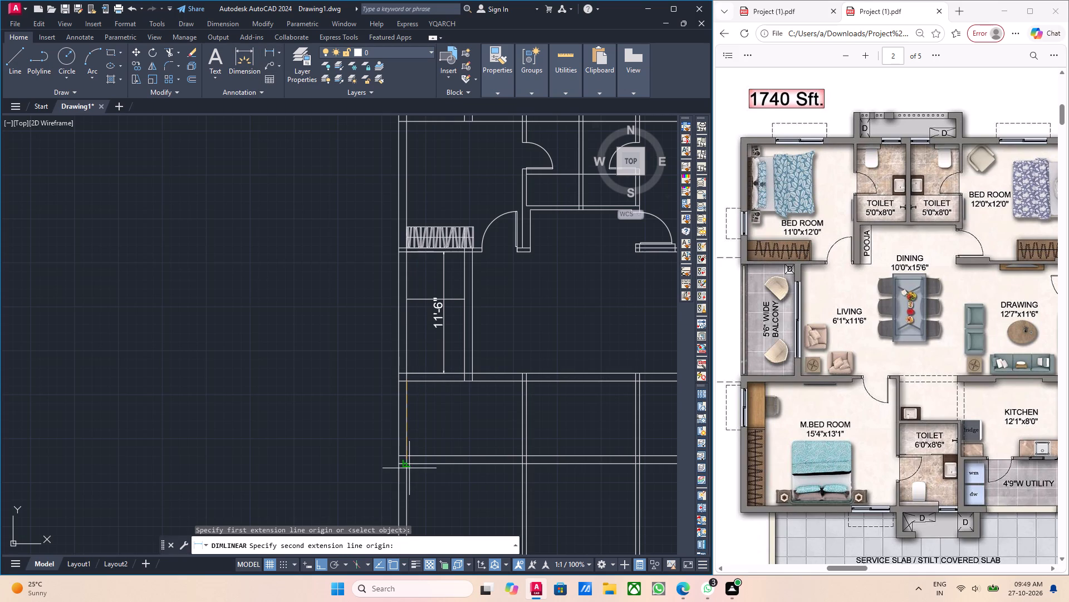
text(13')
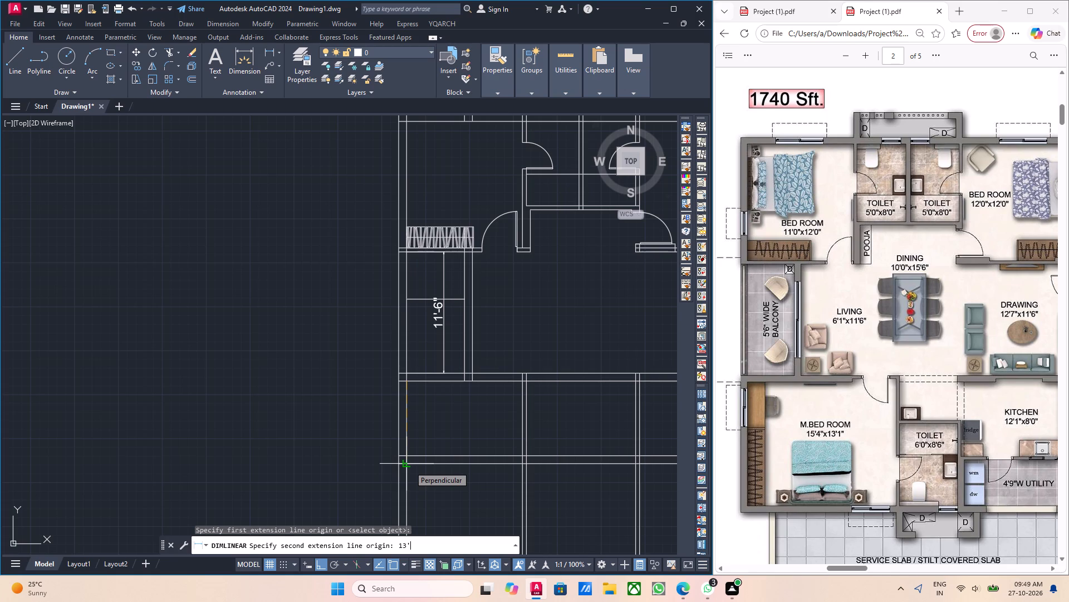
key(1)
key(Return)
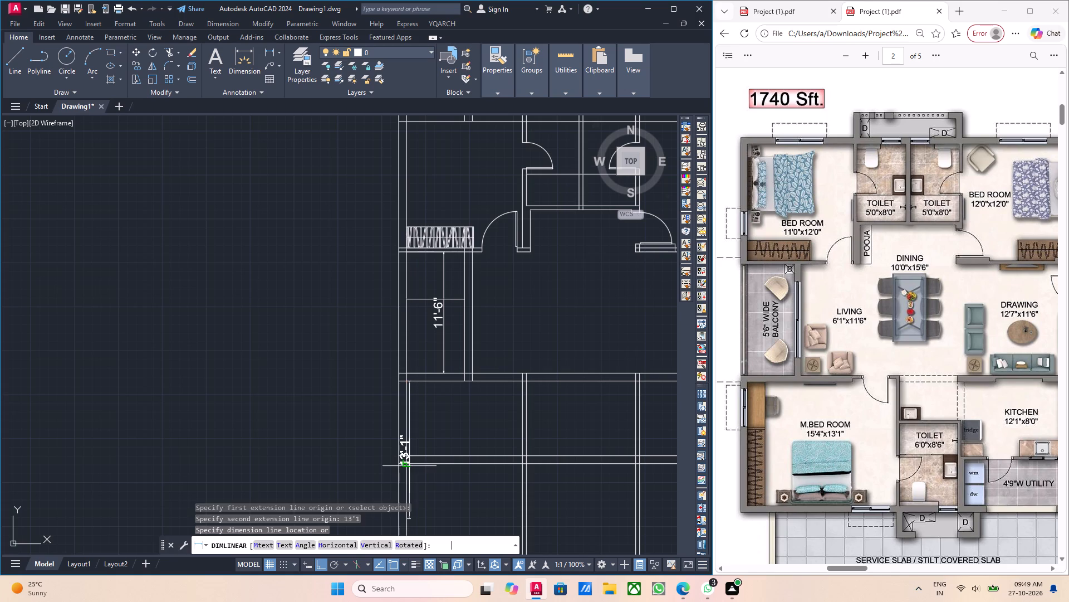
click(457, 484)
Move the pair of horizontal wall lines in the master bedroom area down to the lower end of the 13'1" dimension.
scroll(572, 470, down, 2)
middle_drag(537, 494, 530, 458)
scroll(488, 441, up, 3)
click(558, 405)
click(542, 381)
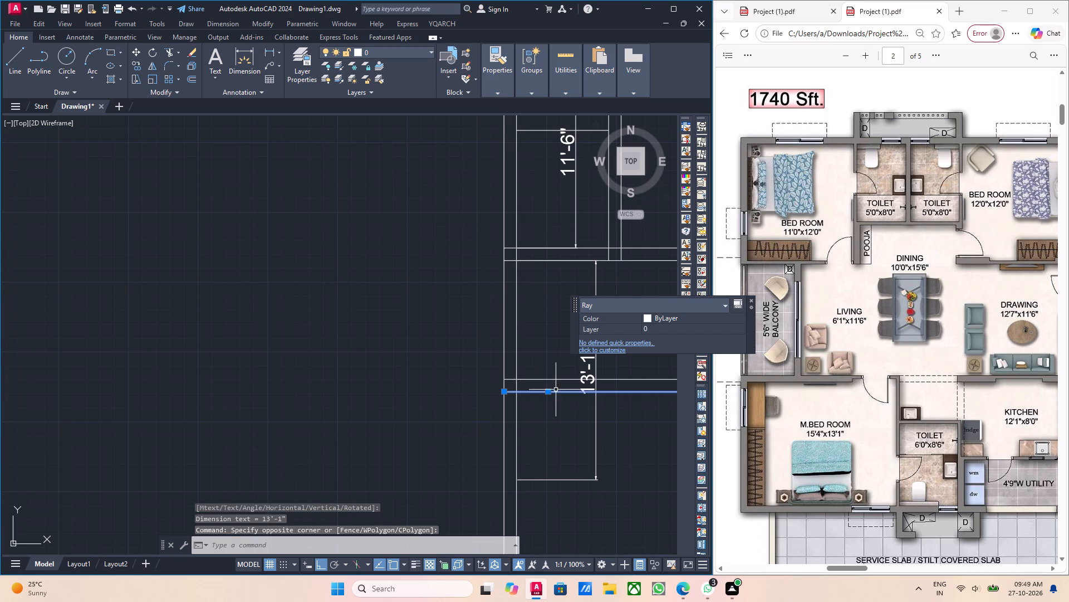
drag(560, 388, 555, 379)
click(536, 362)
middle_drag(557, 414, 557, 419)
key(m)
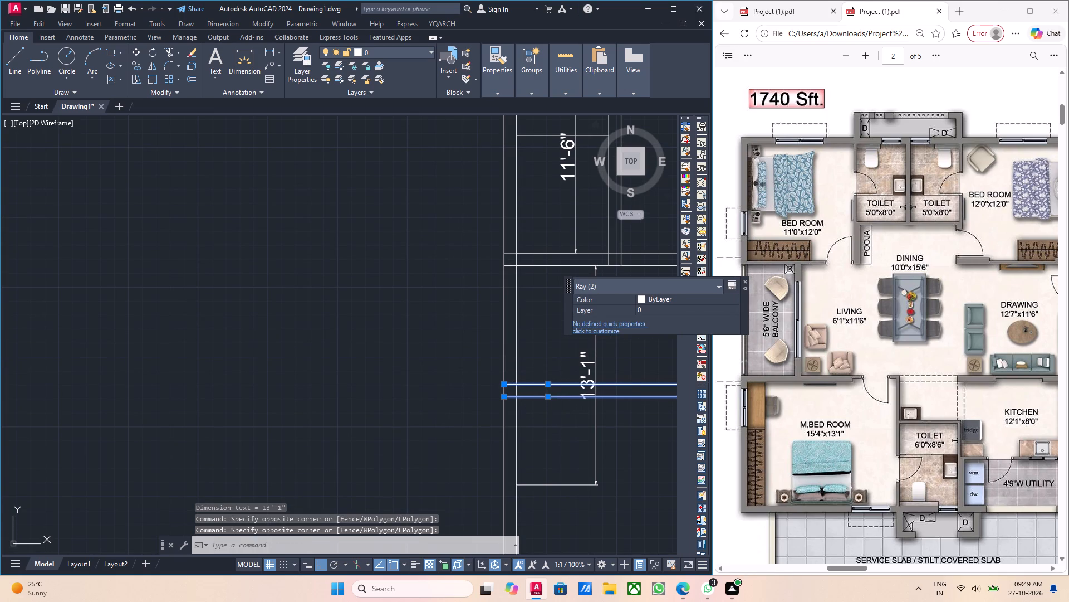
key(Return)
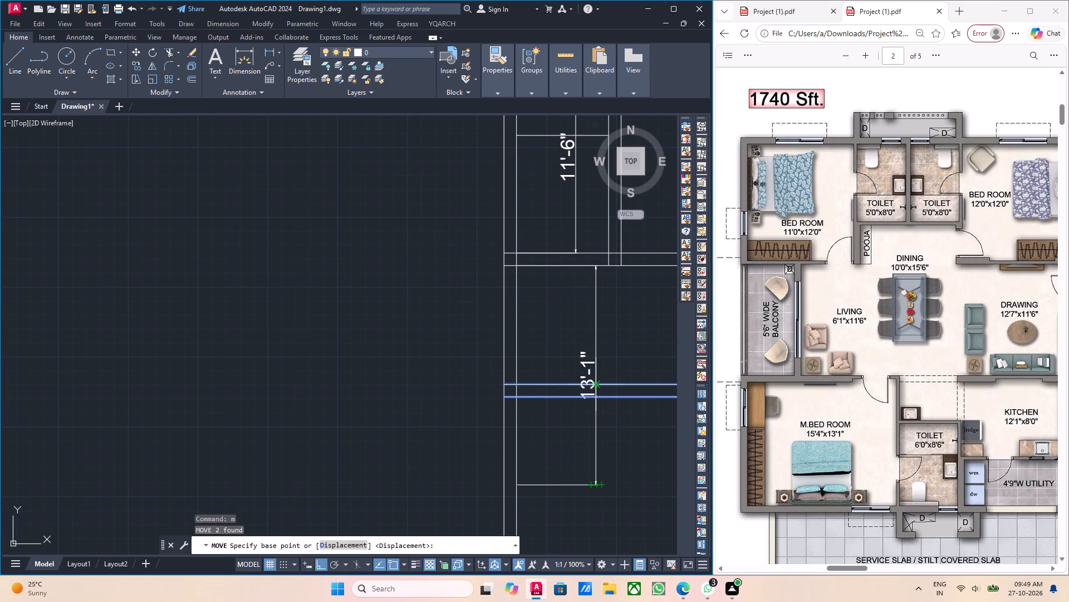
click(595, 383)
click(597, 484)
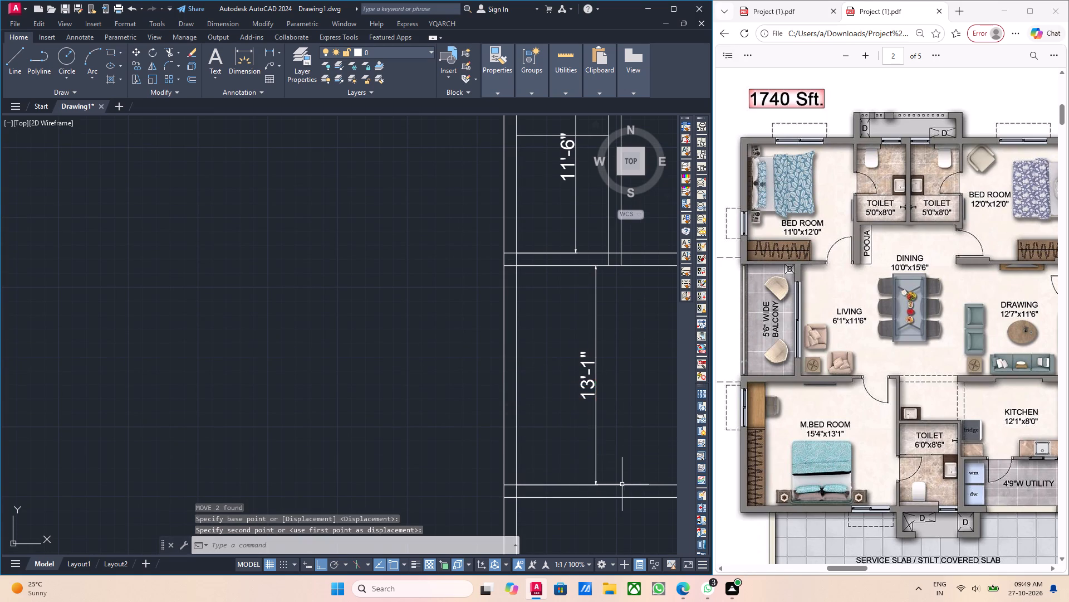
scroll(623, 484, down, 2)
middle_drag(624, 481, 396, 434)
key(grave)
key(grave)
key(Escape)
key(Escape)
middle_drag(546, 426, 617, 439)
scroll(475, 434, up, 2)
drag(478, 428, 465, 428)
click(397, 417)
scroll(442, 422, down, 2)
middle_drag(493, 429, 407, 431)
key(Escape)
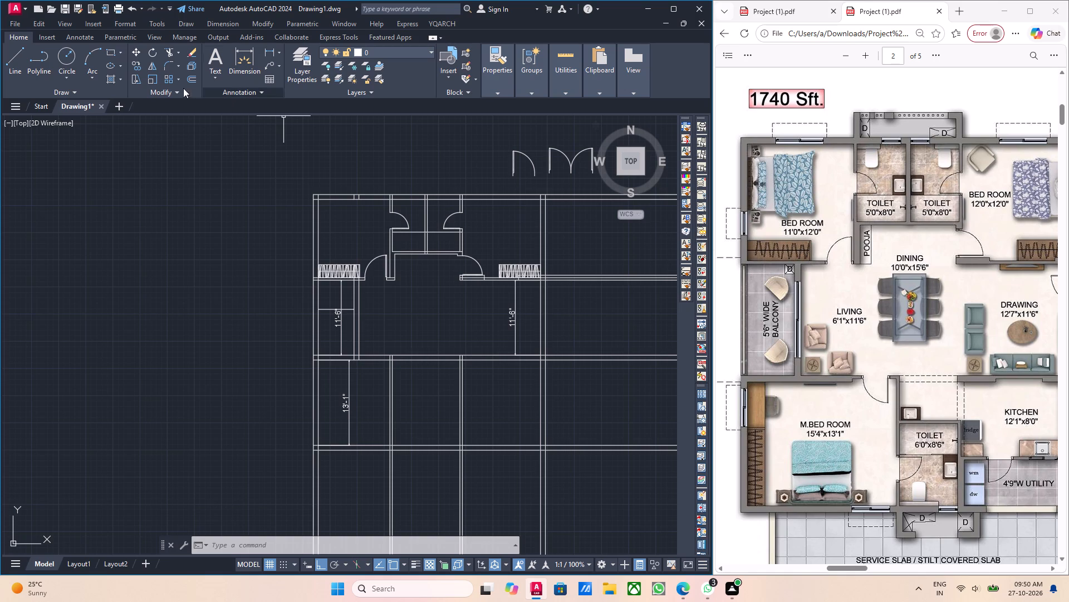
Place a 15'4" horizontal linear dimension for the master bedroom, inward from the outer side wall's inner face at the lower wall.
click(267, 54)
scroll(315, 445, up, 1)
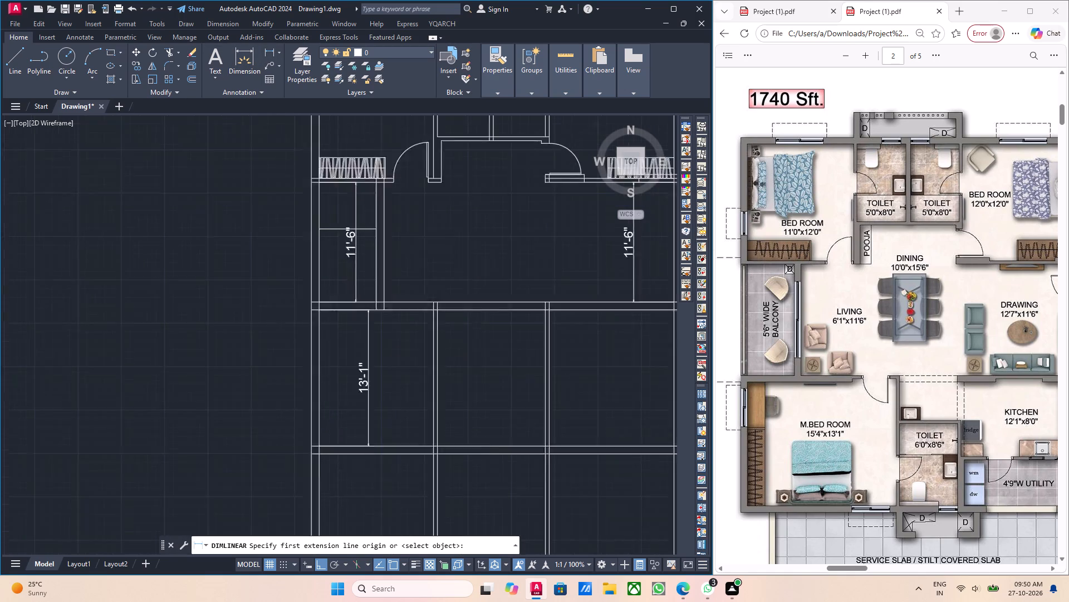
scroll(315, 445, up, 1)
click(318, 445)
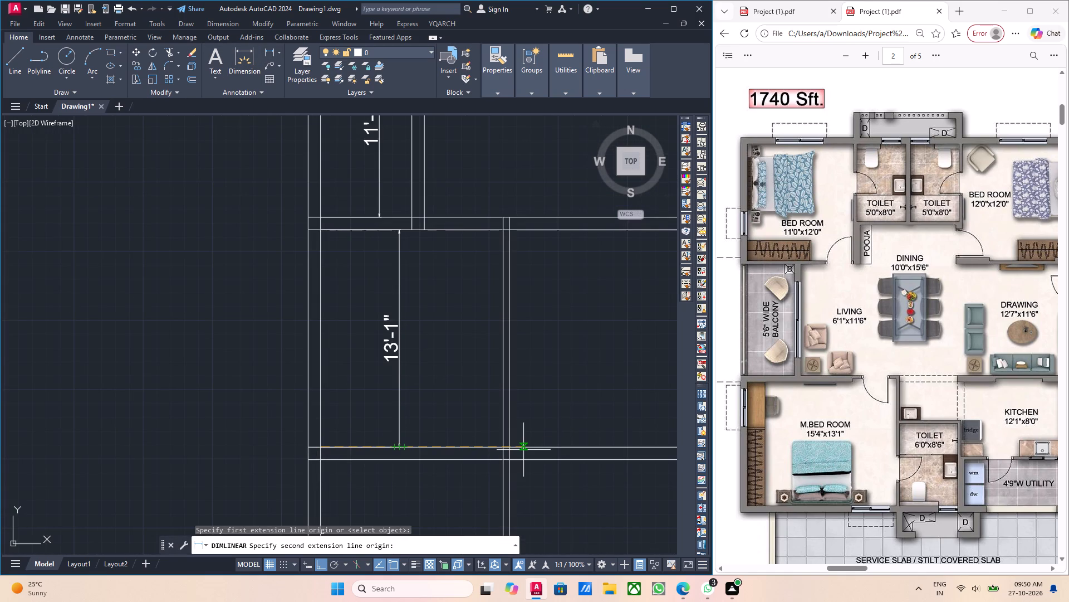
text(15')
key(4)
key(Return)
click(508, 386)
middle_drag(540, 470, 435, 522)
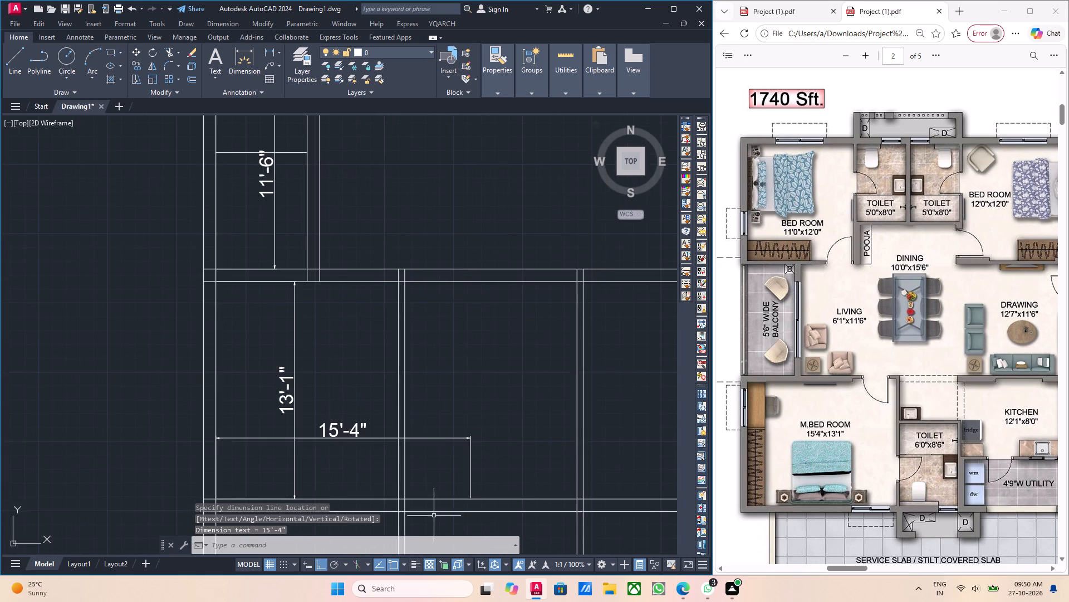
Move the first pair of inner vertical wall lines below the living area to the inner end of the master bedroom's 15'4" dimension.
scroll(431, 507, down, 1)
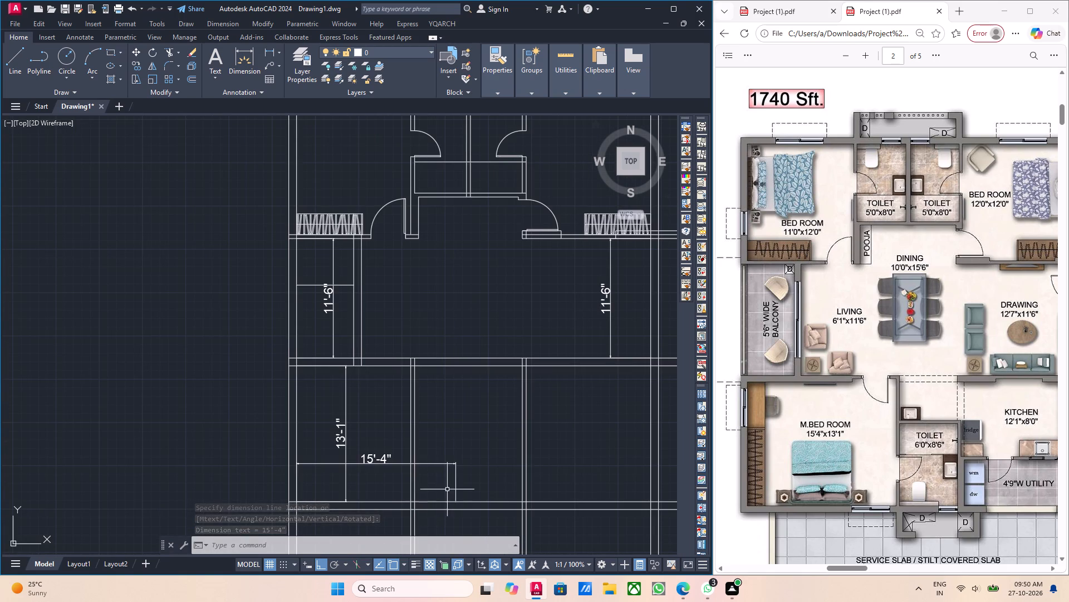
middle_drag(447, 491, 455, 507)
drag(440, 437, 431, 435)
click(377, 423)
middle_drag(443, 429, 428, 430)
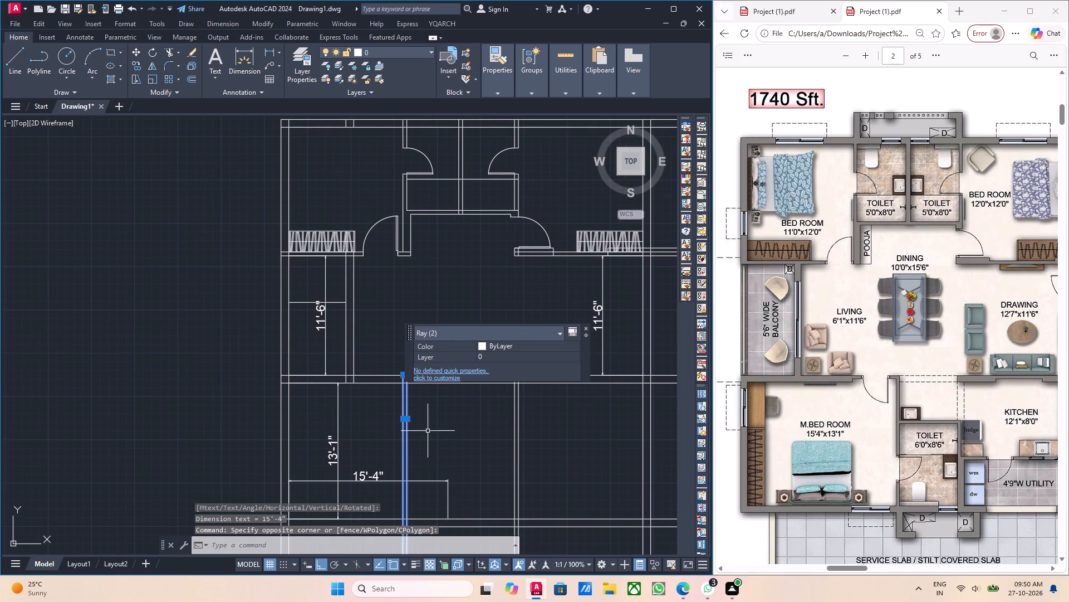
scroll(399, 486, up, 2)
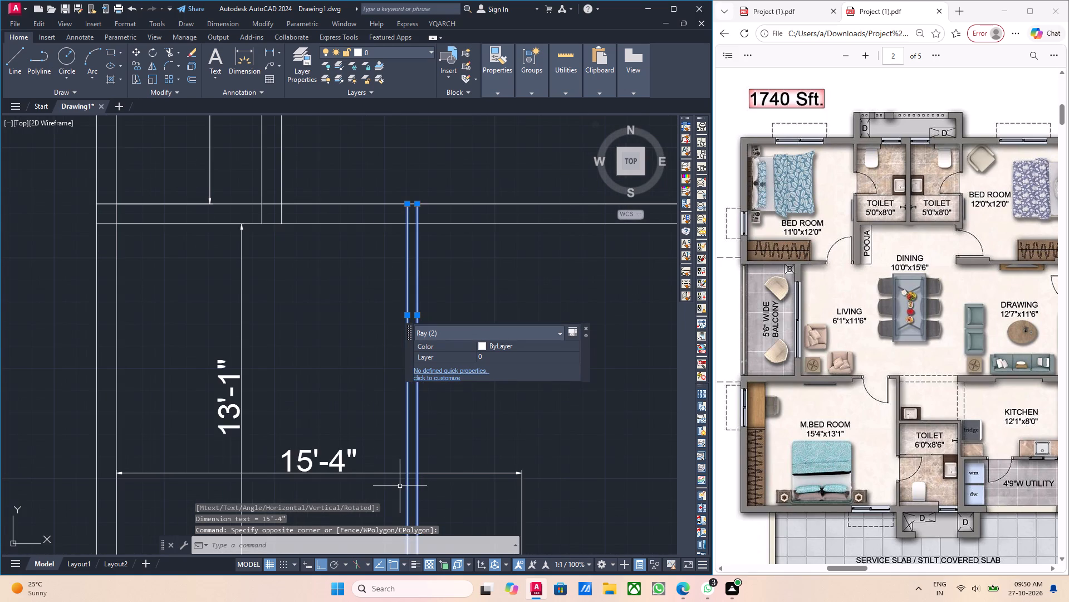
key(m)
key(Return)
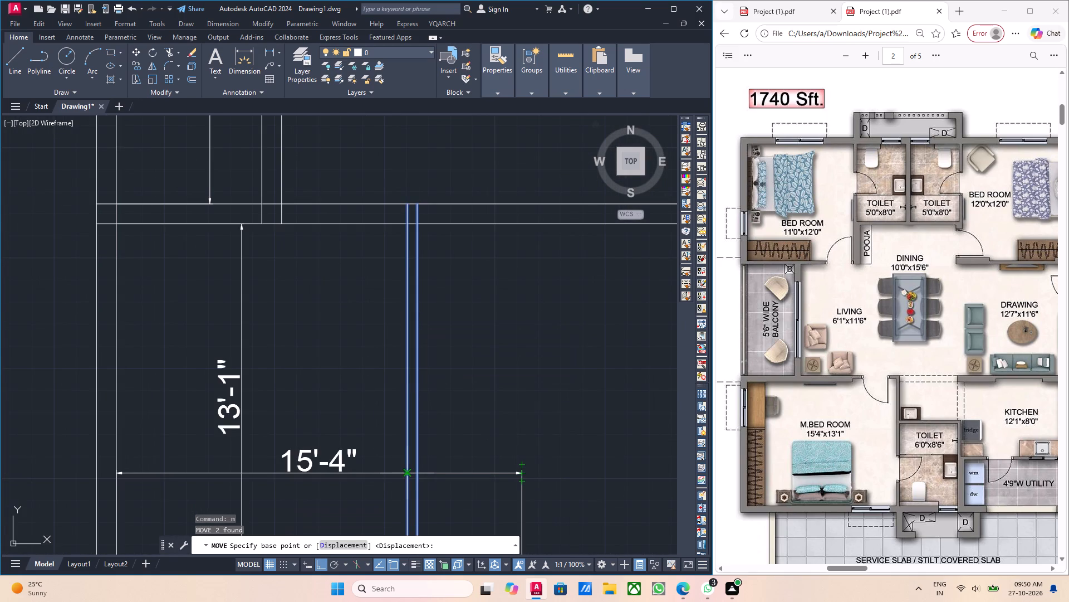
click(404, 474)
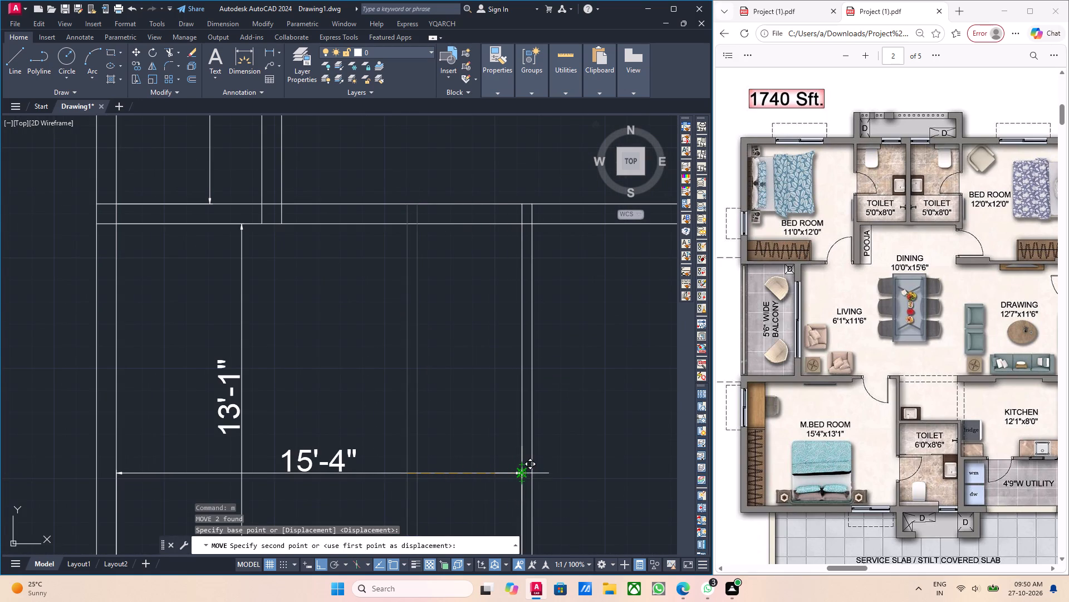
click(521, 474)
key(Escape)
scroll(593, 510, down, 2)
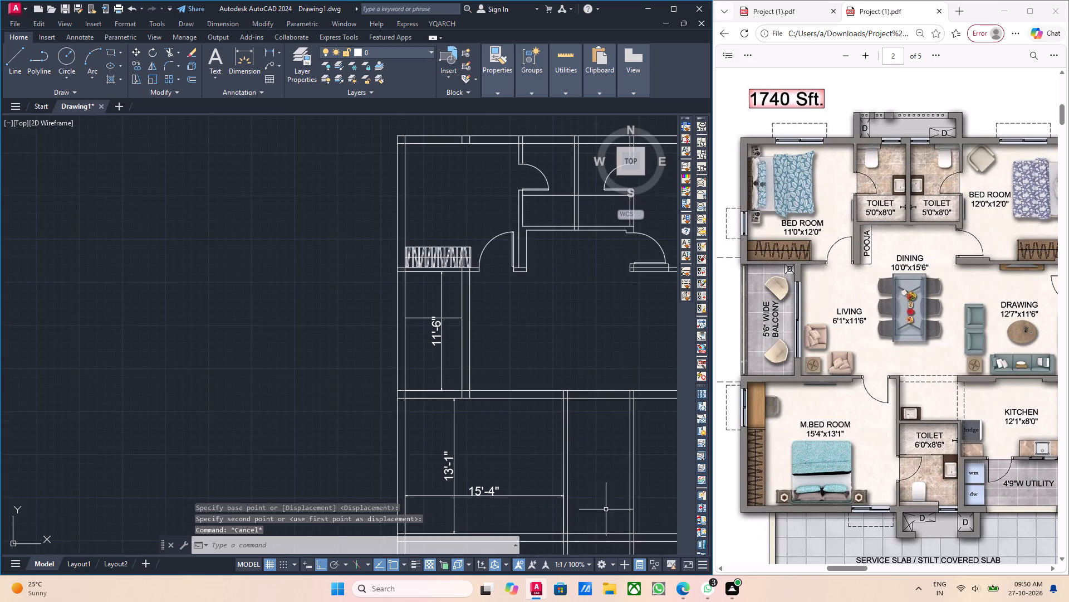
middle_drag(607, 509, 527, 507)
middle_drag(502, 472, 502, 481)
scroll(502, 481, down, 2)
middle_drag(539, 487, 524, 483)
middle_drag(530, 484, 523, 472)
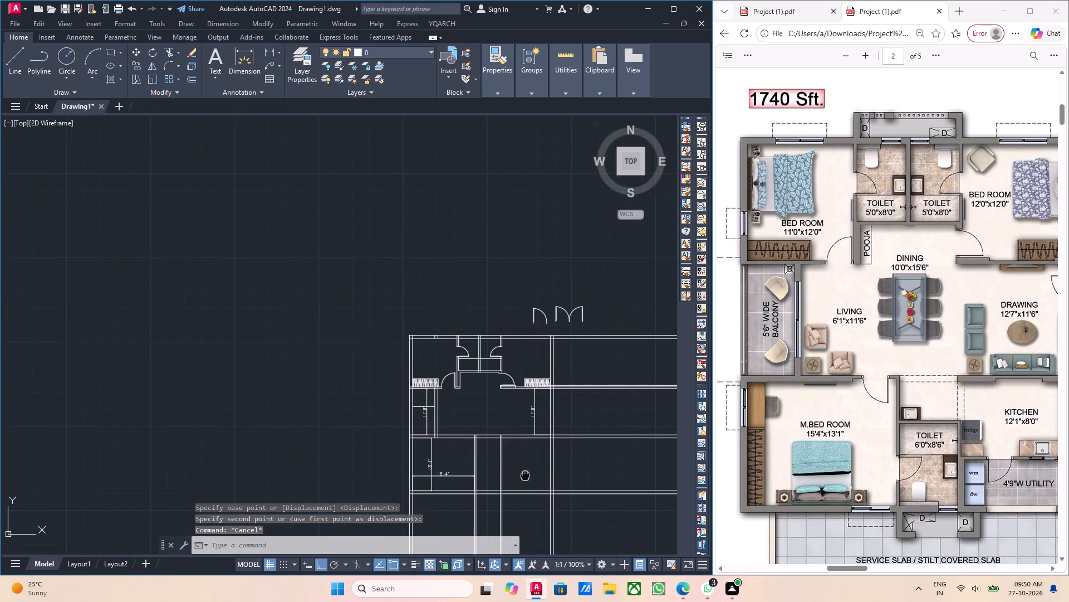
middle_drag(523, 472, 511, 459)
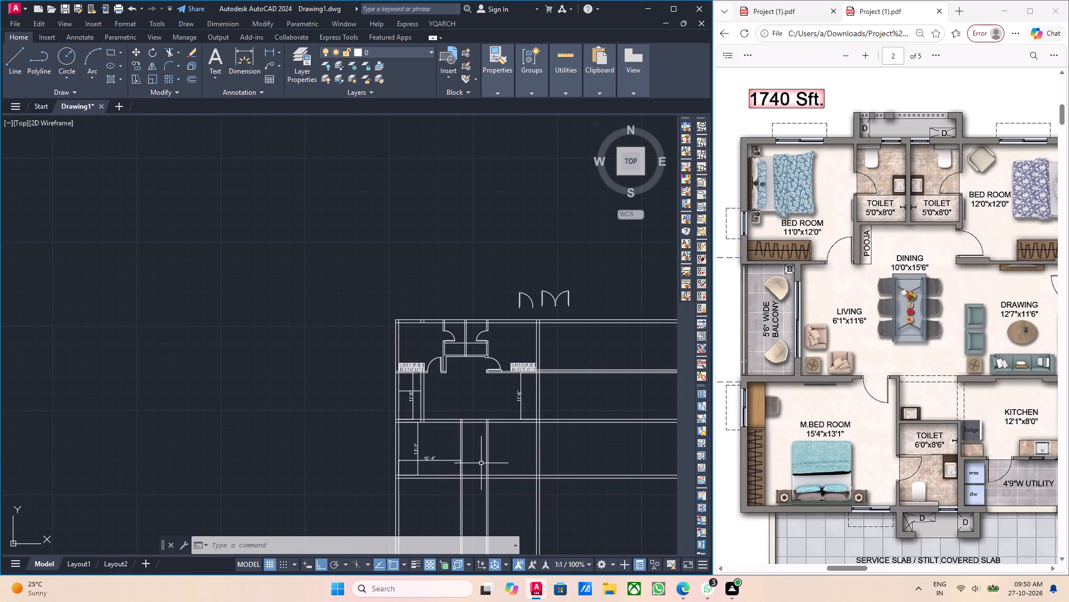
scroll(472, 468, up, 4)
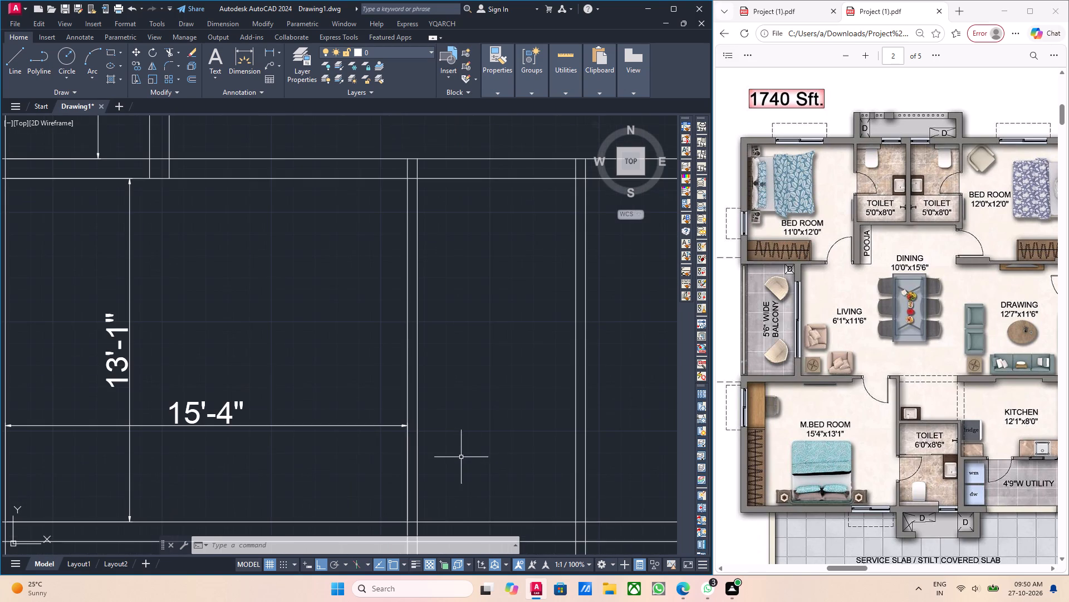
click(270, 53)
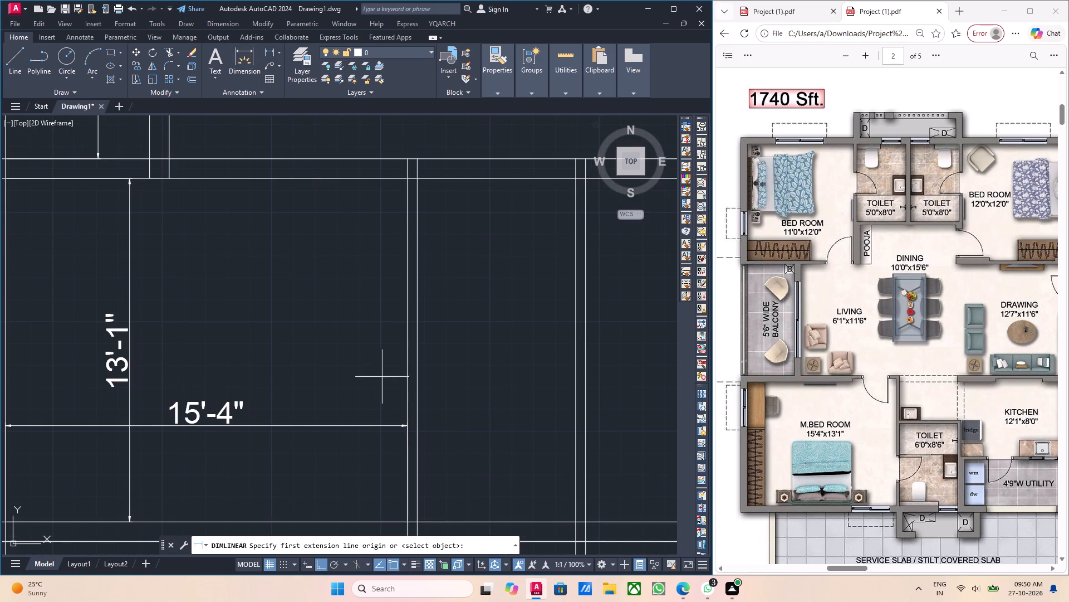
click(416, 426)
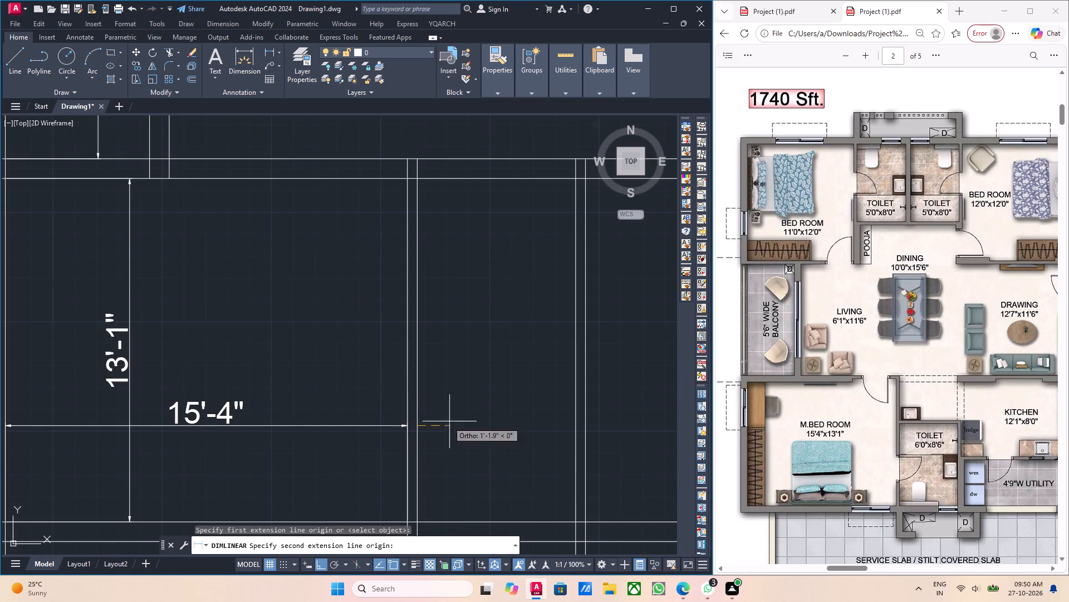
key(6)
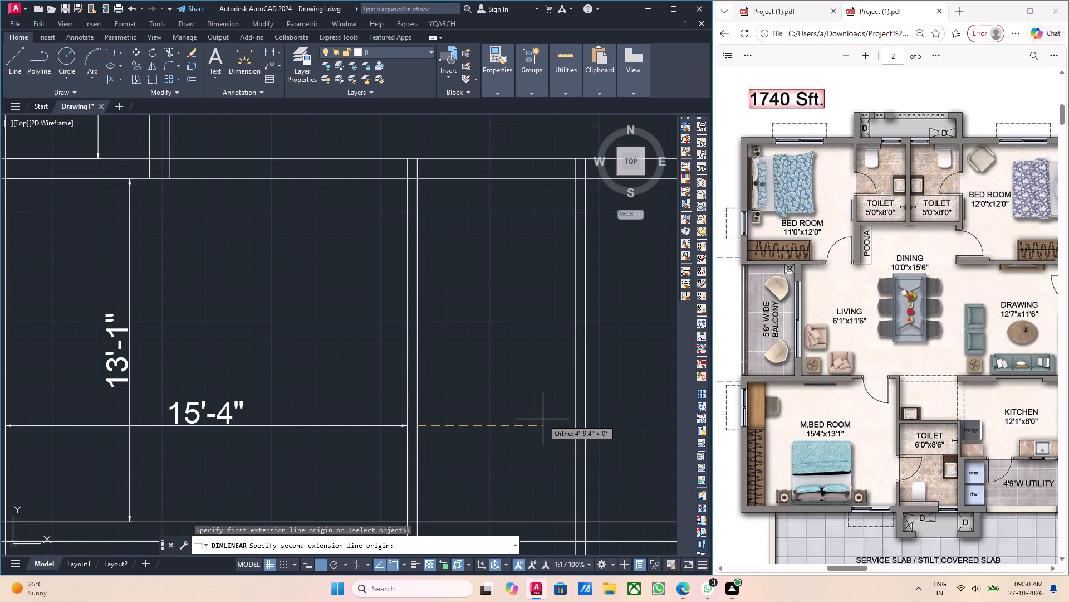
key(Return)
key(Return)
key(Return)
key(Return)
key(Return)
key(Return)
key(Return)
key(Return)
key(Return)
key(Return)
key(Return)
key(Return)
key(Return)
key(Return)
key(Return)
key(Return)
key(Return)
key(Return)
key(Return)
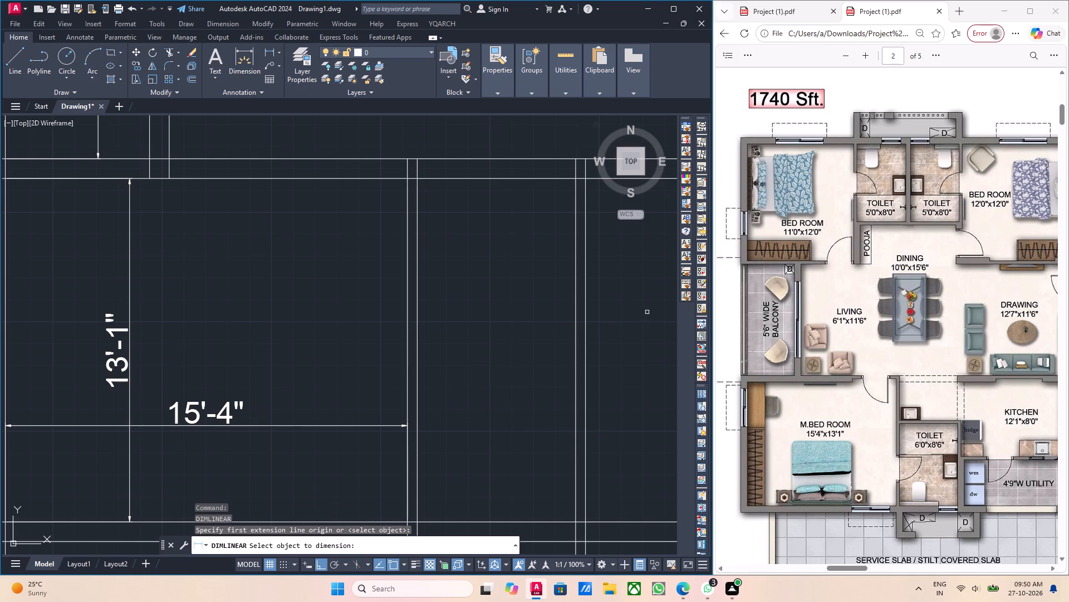
Place a 6' horizontal linear dimension for the toilet, starting from the toilet-side face of the master bedroom's inner vertical wall.
click(271, 45)
click(264, 50)
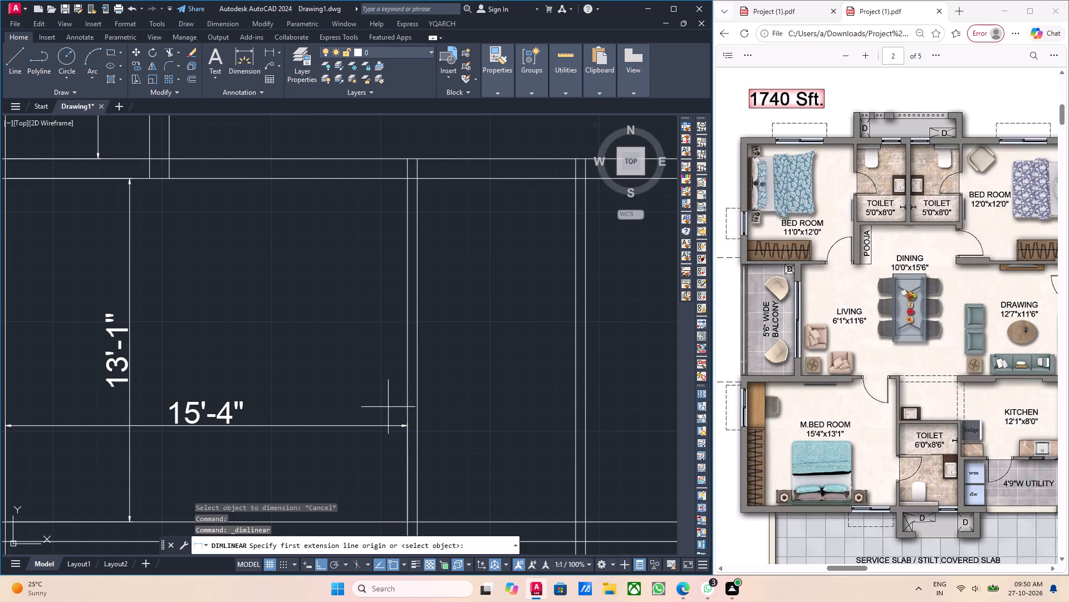
click(420, 425)
text(6')
key(Return)
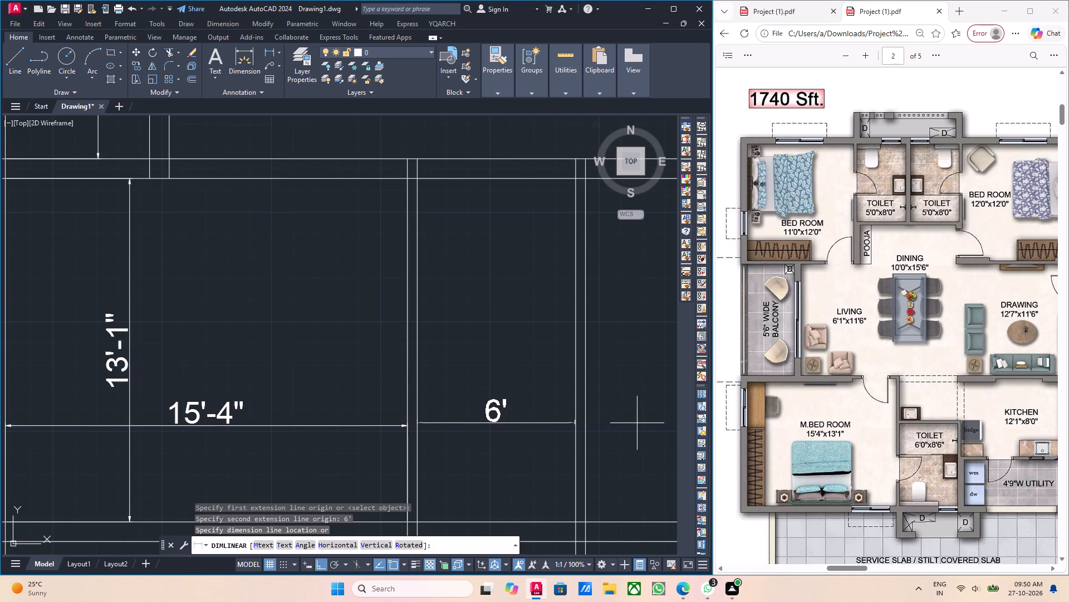
click(632, 434)
Move the second pair of inner vertical wall lines to the far end of the toilet's 6' dimension.
middle_drag(622, 463, 590, 464)
scroll(519, 457, up, 3)
scroll(609, 392, up, 2)
middle_drag(604, 401, 549, 445)
key(Escape)
key(Escape)
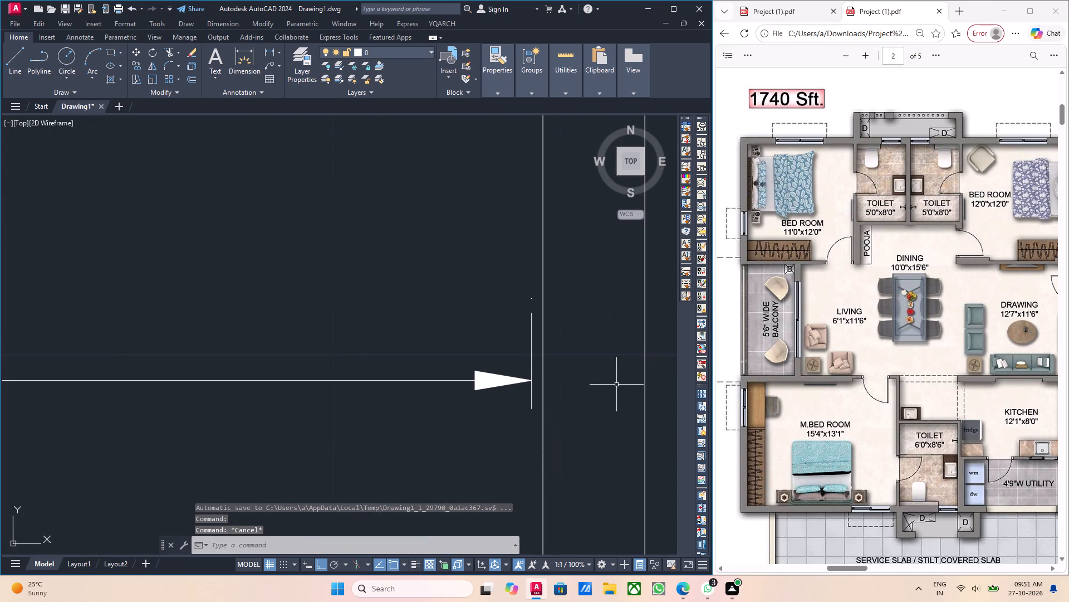
middle_drag(638, 425, 573, 438)
click(609, 447)
click(462, 456)
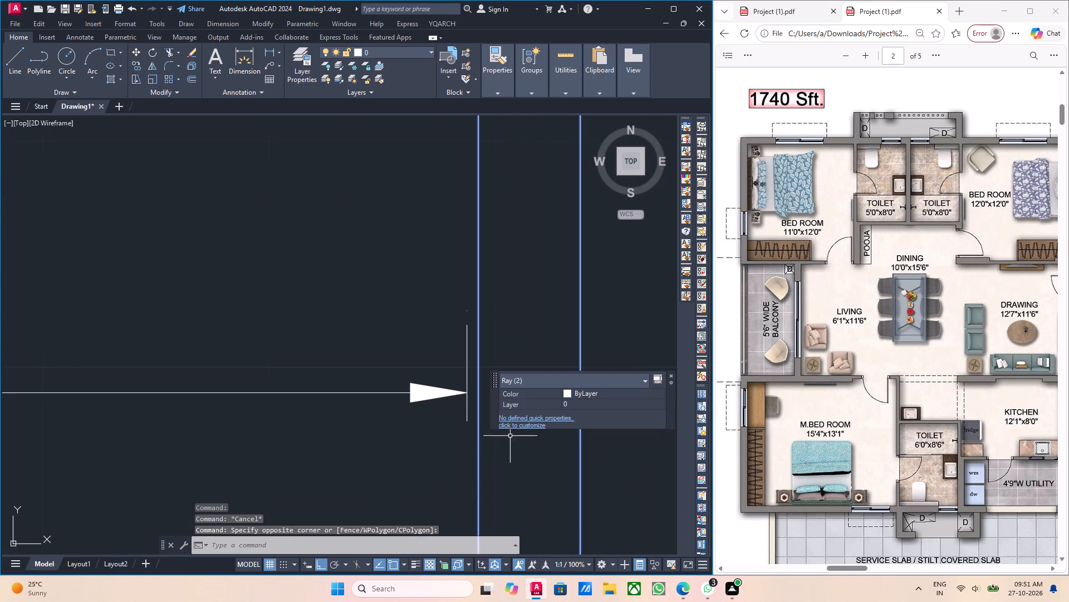
middle_drag(517, 446, 520, 471)
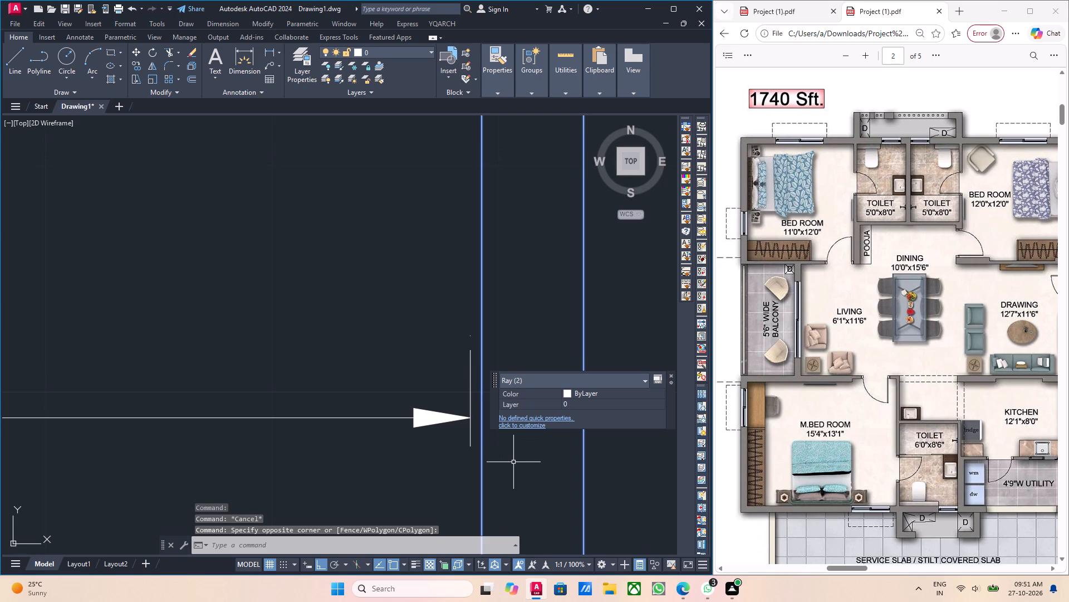
key(m)
key(Return)
click(481, 417)
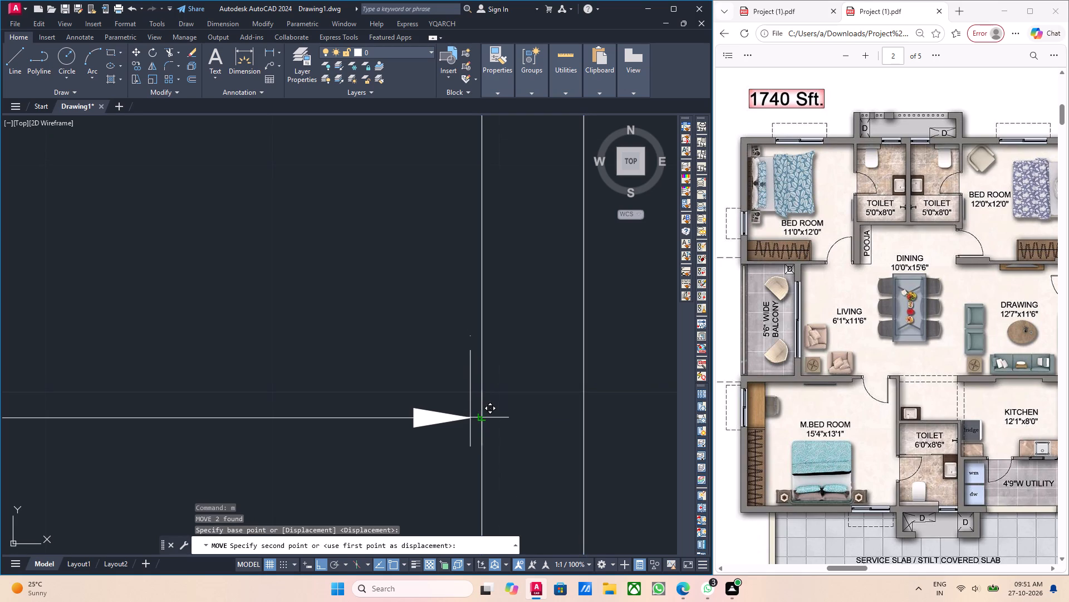
click(472, 419)
key(Escape)
scroll(501, 444, down, 1)
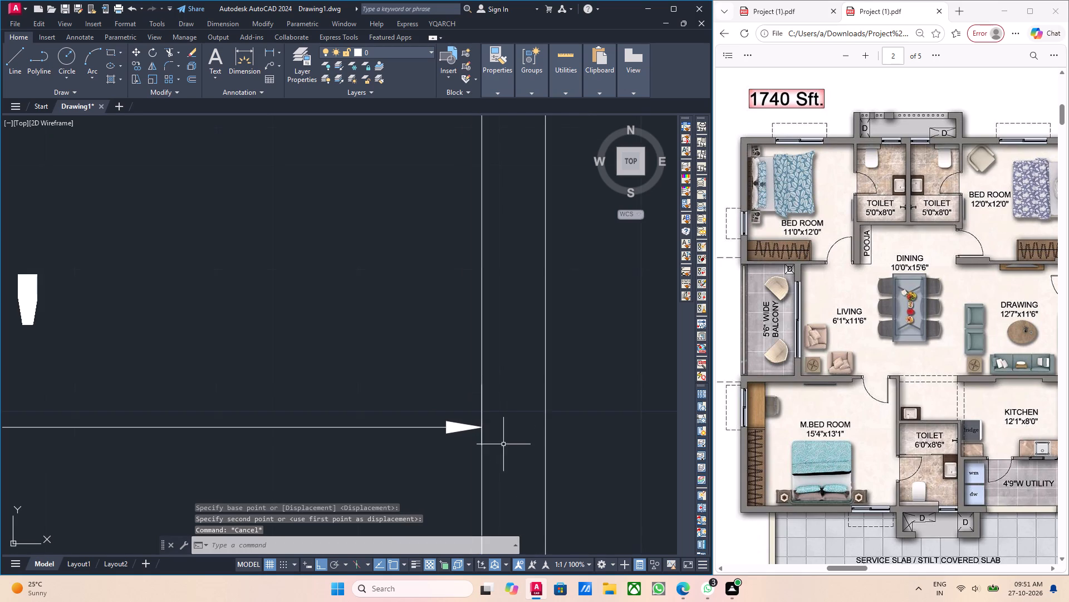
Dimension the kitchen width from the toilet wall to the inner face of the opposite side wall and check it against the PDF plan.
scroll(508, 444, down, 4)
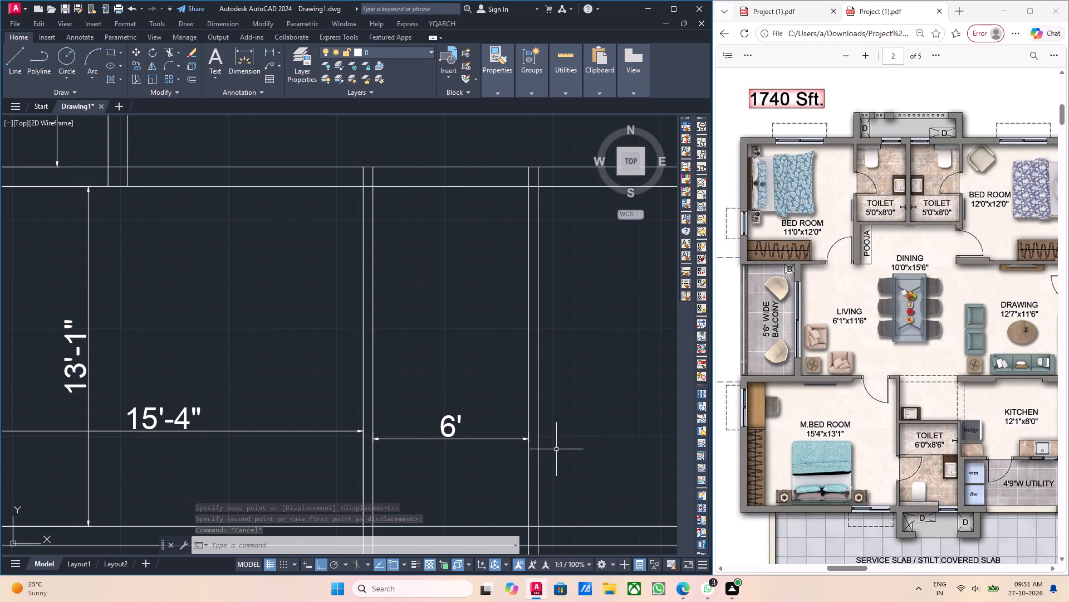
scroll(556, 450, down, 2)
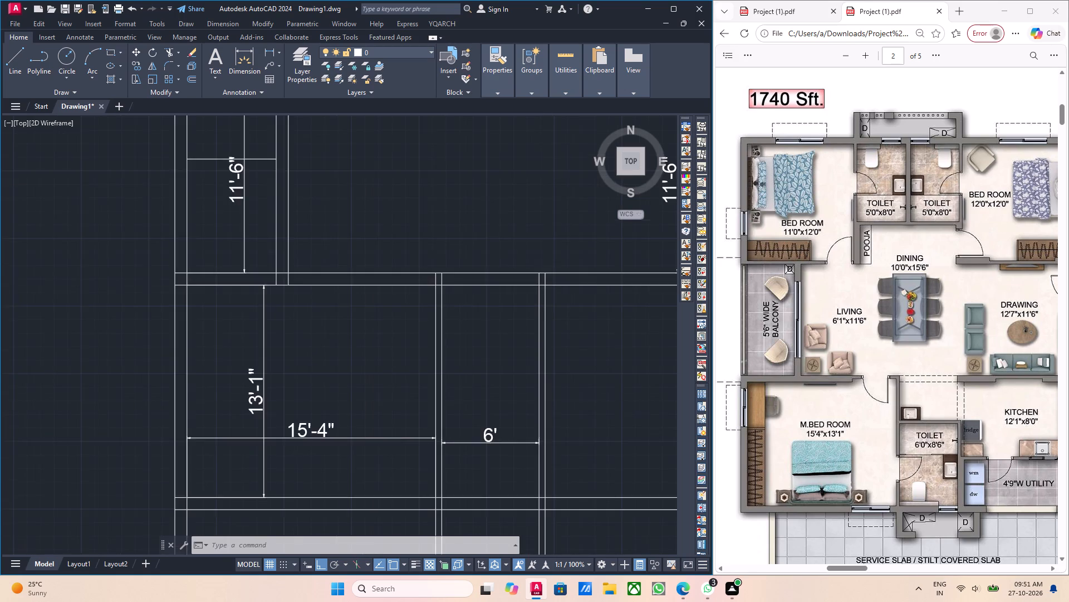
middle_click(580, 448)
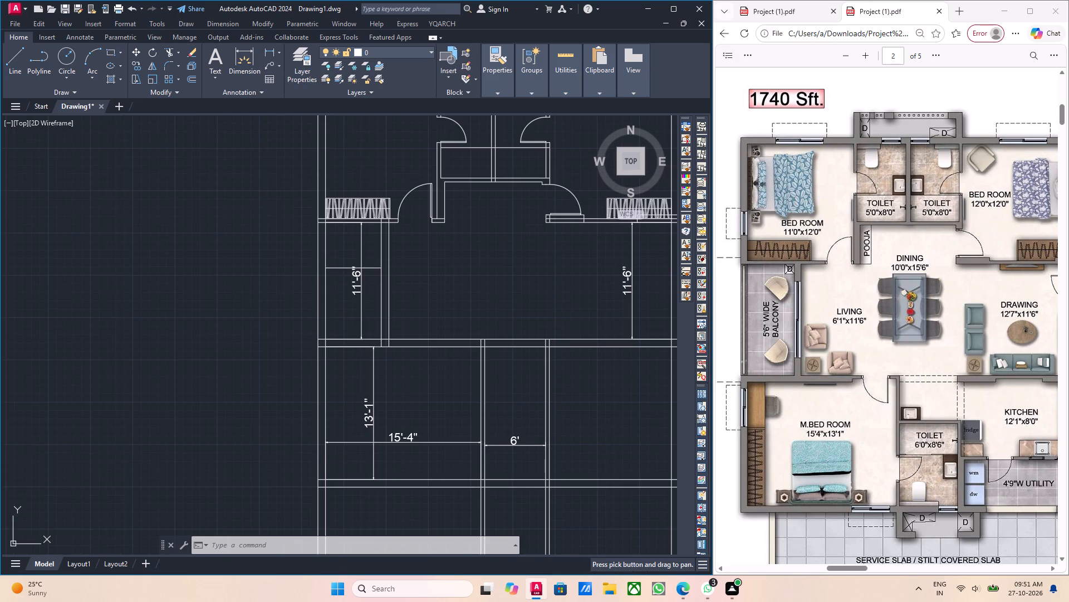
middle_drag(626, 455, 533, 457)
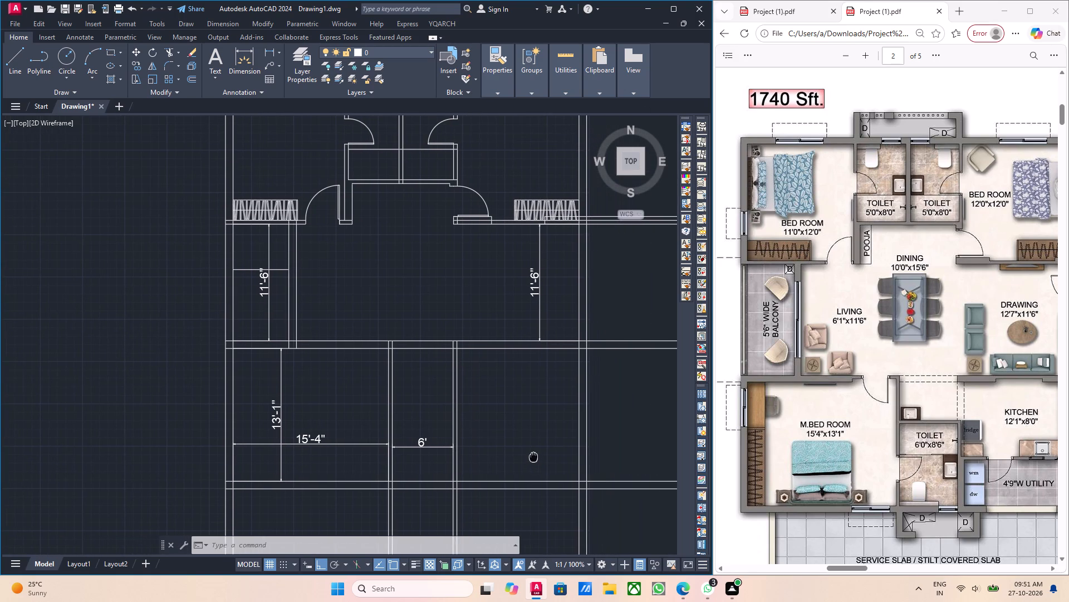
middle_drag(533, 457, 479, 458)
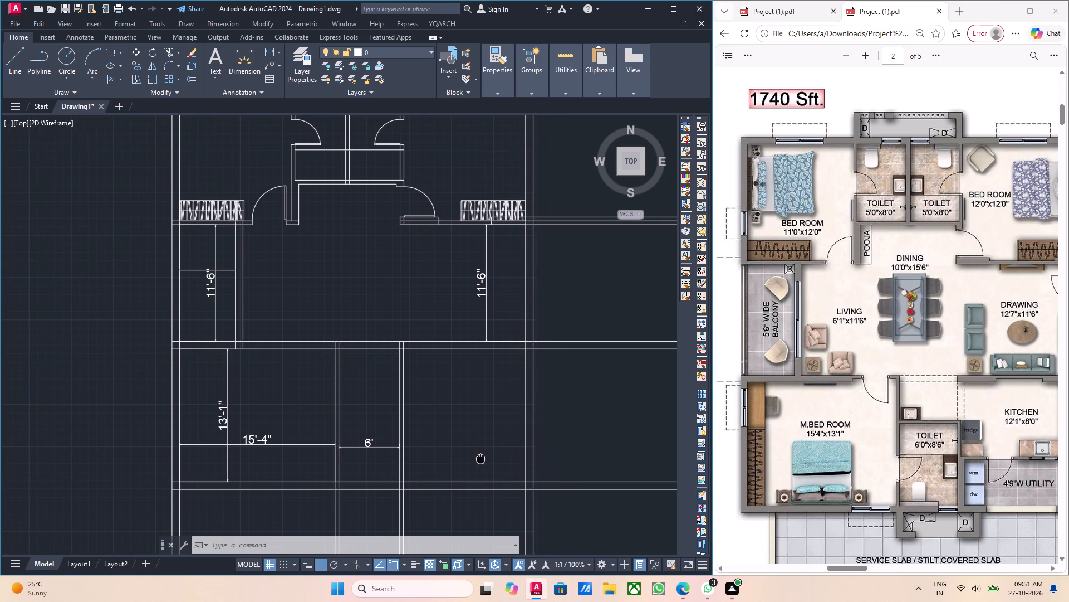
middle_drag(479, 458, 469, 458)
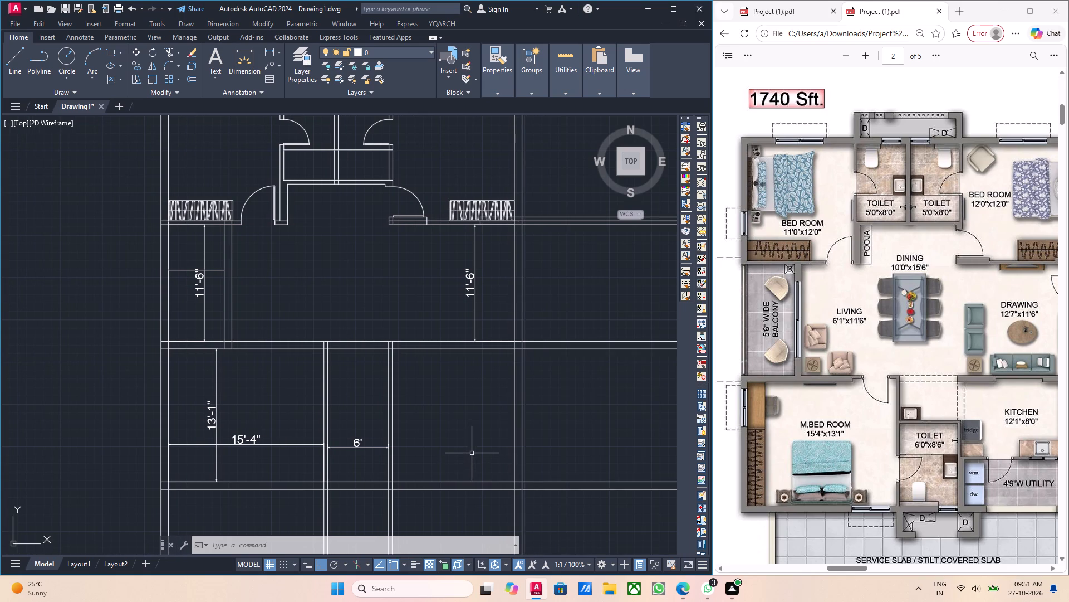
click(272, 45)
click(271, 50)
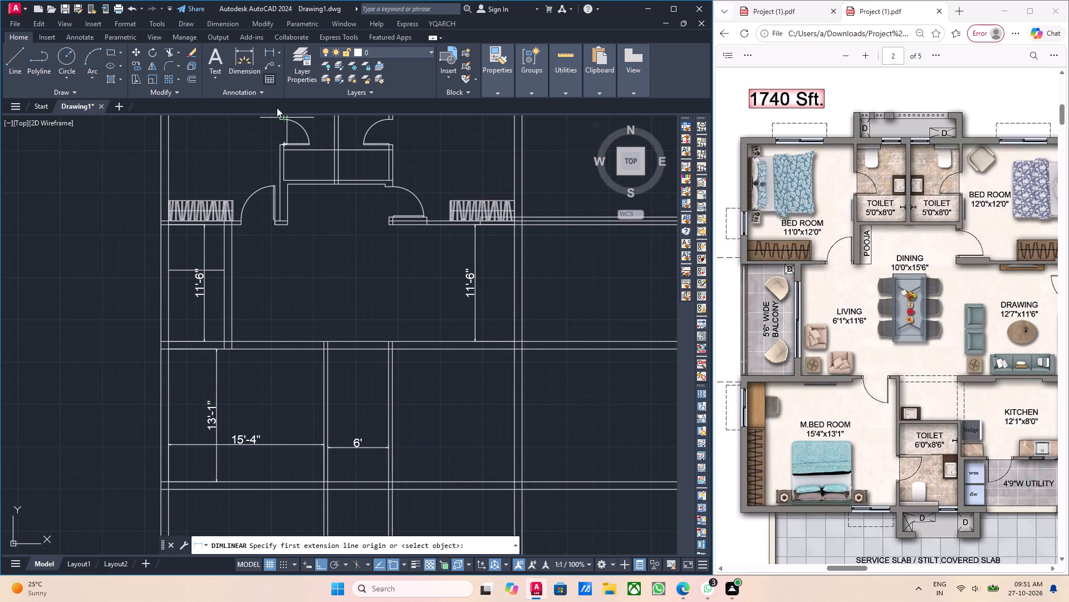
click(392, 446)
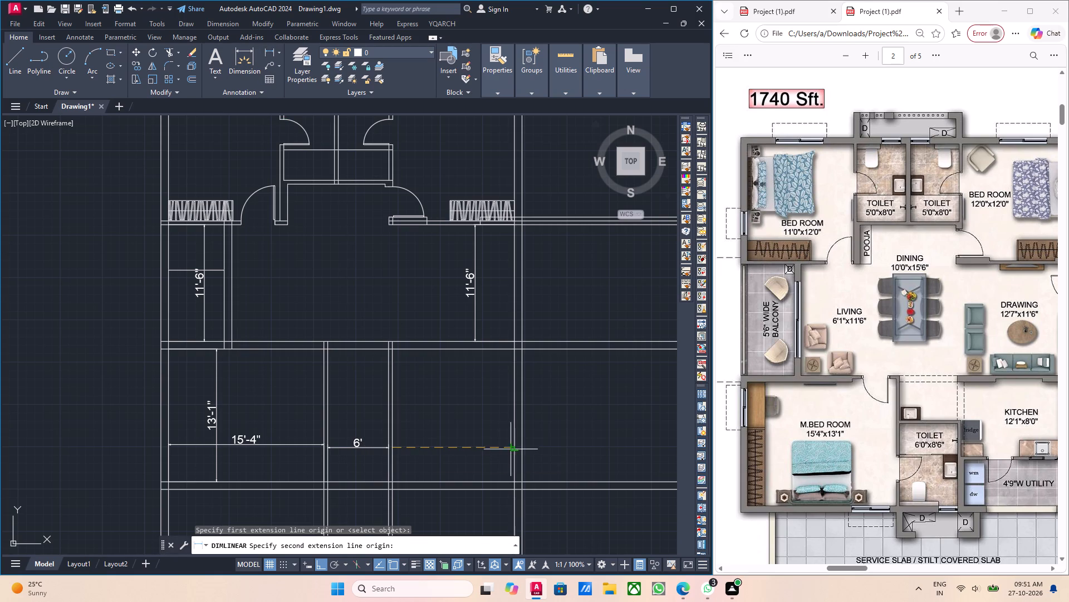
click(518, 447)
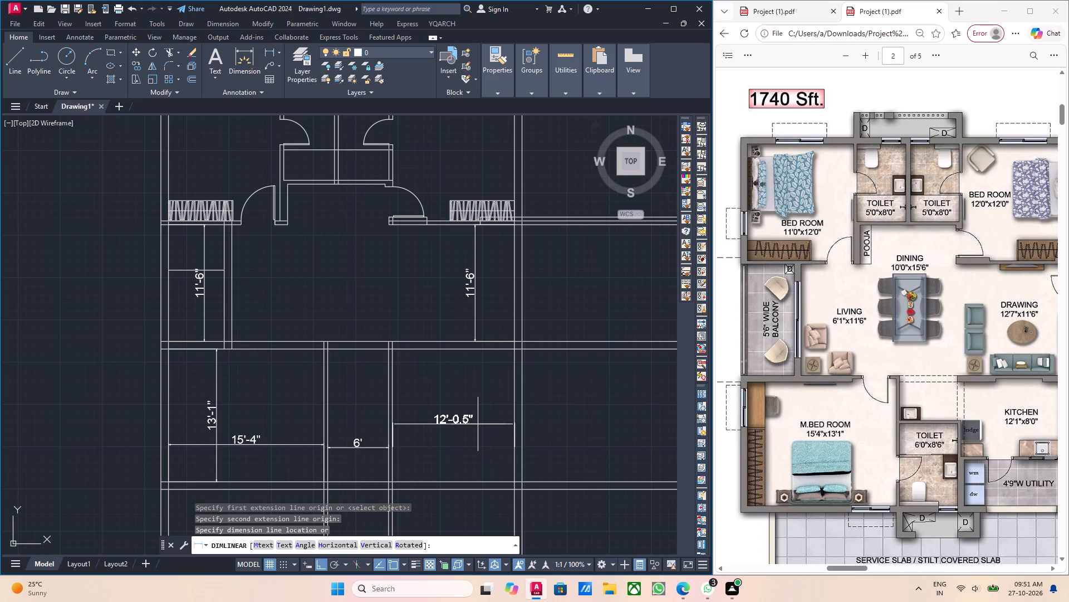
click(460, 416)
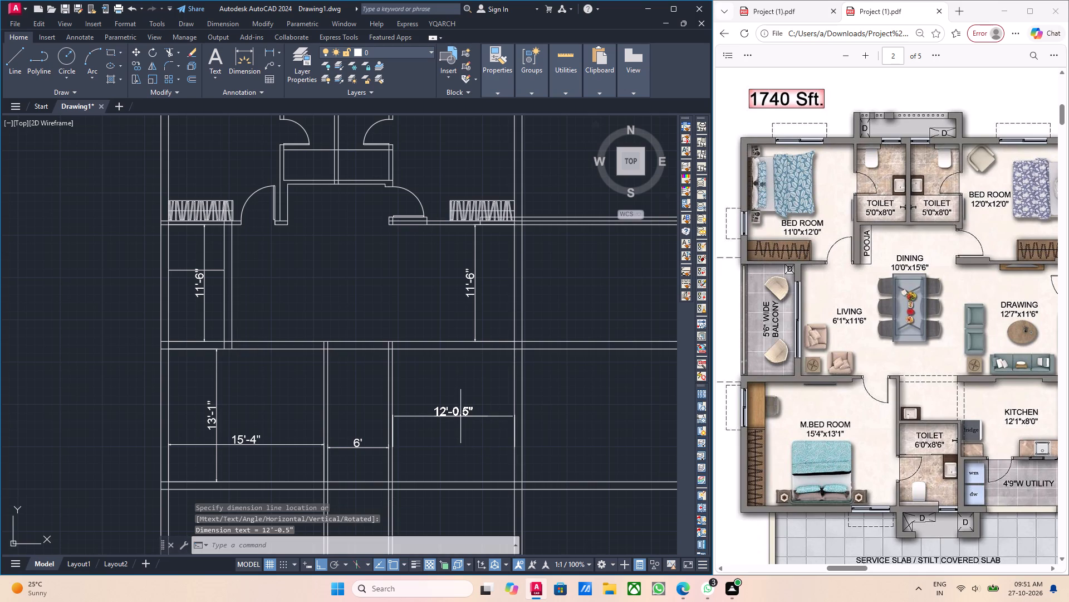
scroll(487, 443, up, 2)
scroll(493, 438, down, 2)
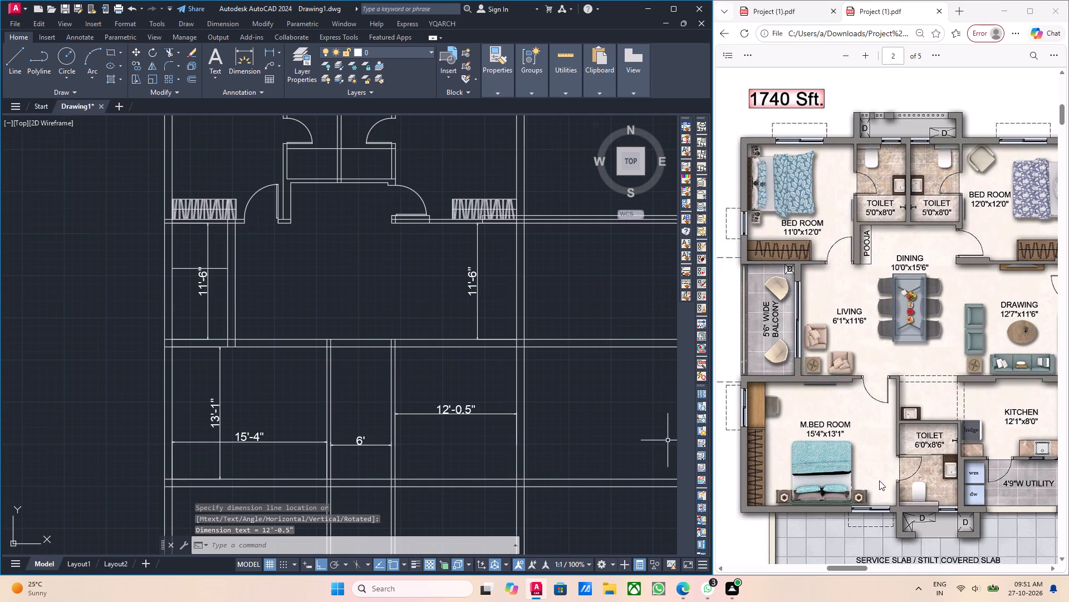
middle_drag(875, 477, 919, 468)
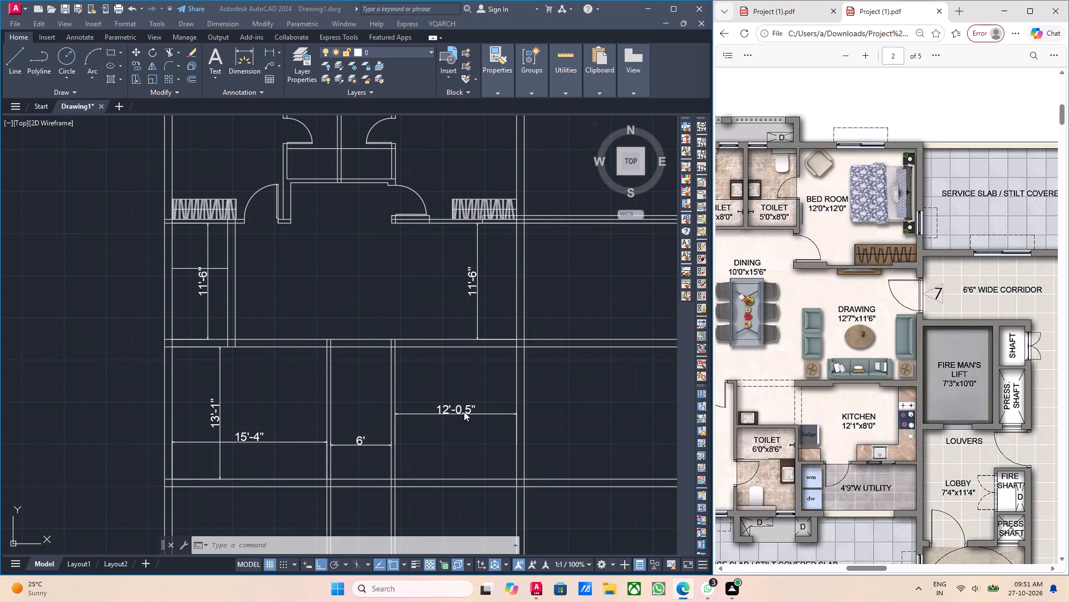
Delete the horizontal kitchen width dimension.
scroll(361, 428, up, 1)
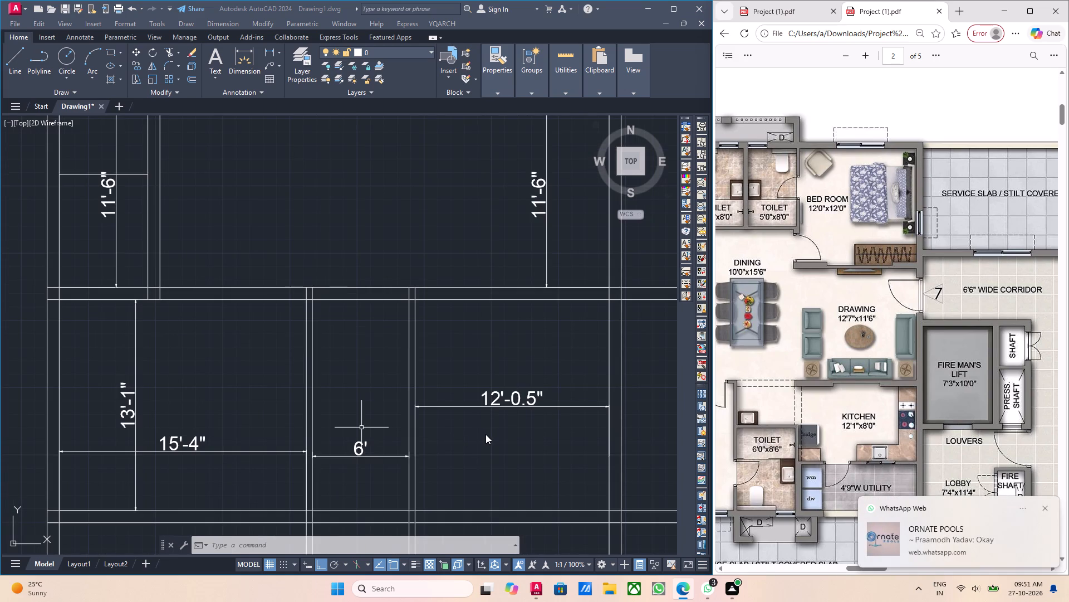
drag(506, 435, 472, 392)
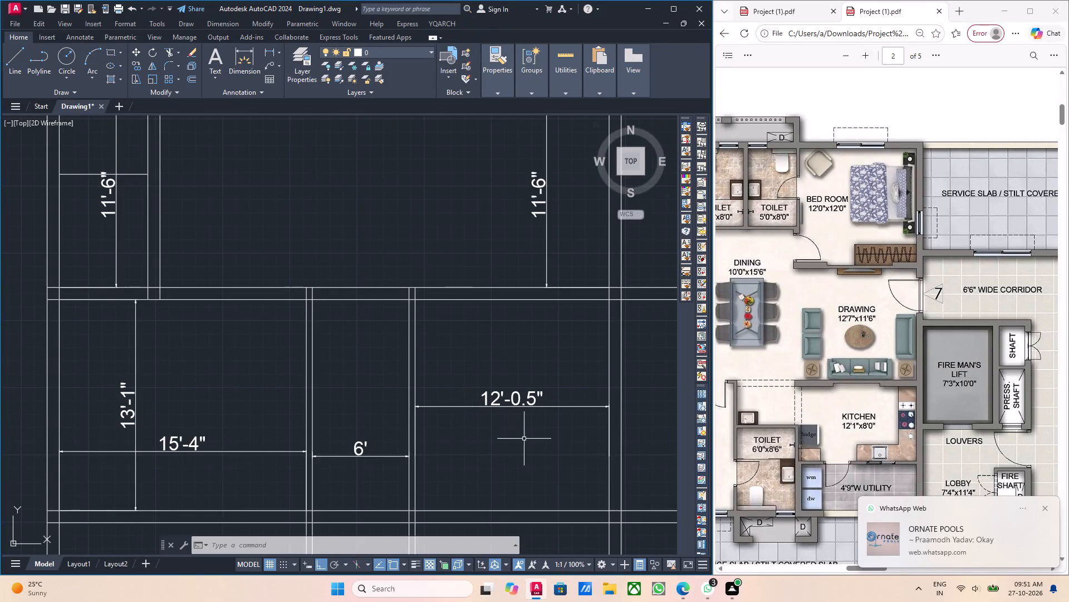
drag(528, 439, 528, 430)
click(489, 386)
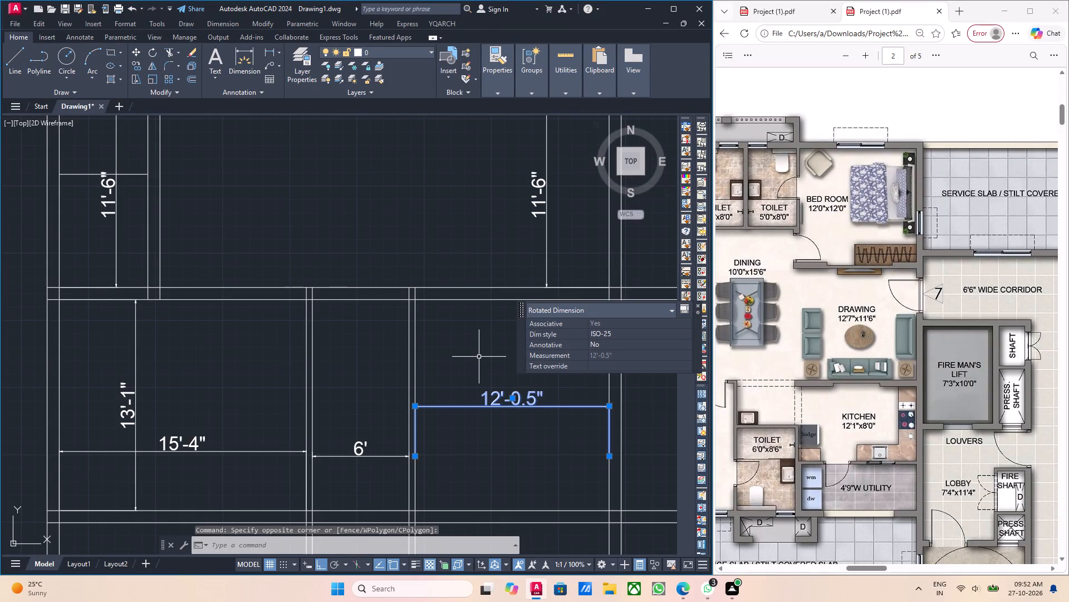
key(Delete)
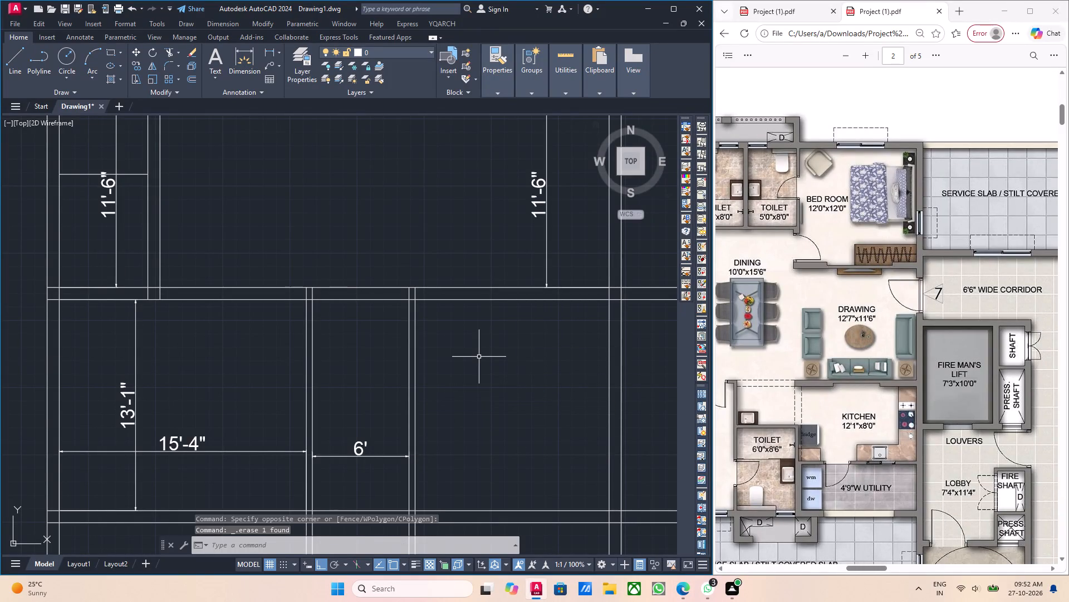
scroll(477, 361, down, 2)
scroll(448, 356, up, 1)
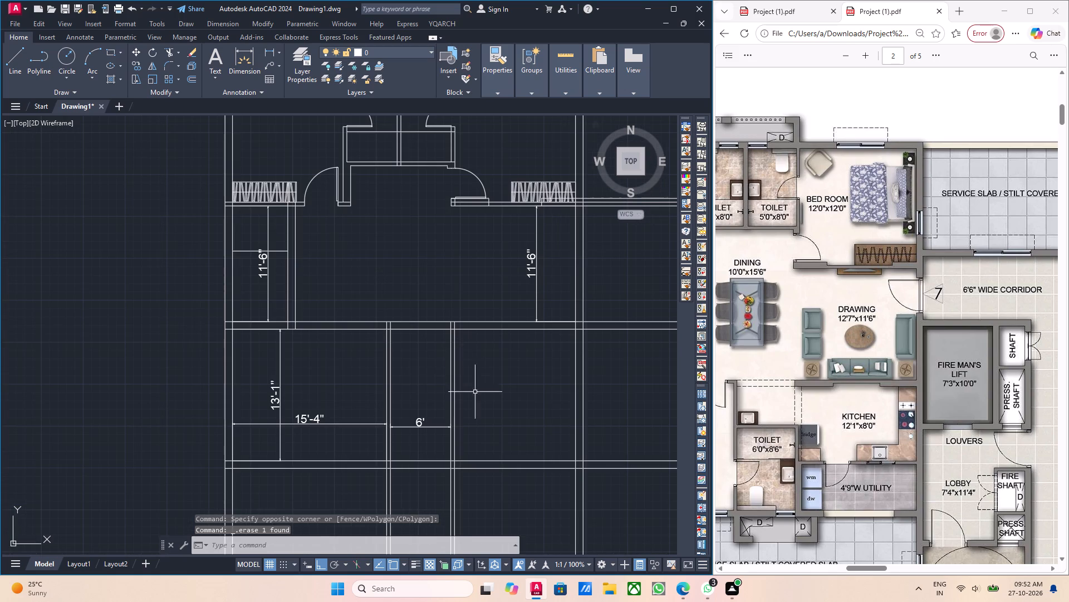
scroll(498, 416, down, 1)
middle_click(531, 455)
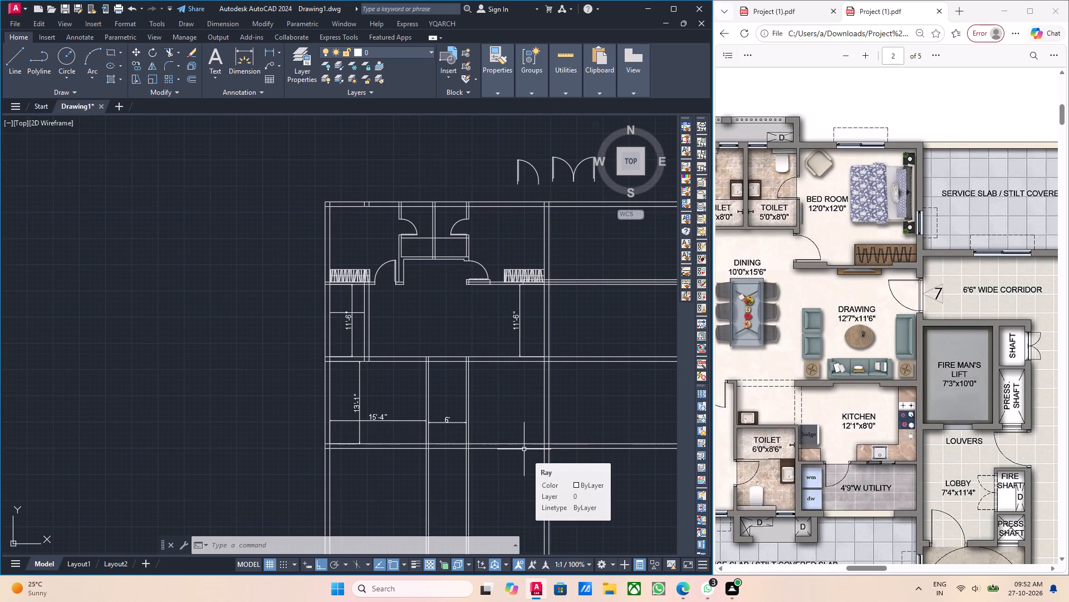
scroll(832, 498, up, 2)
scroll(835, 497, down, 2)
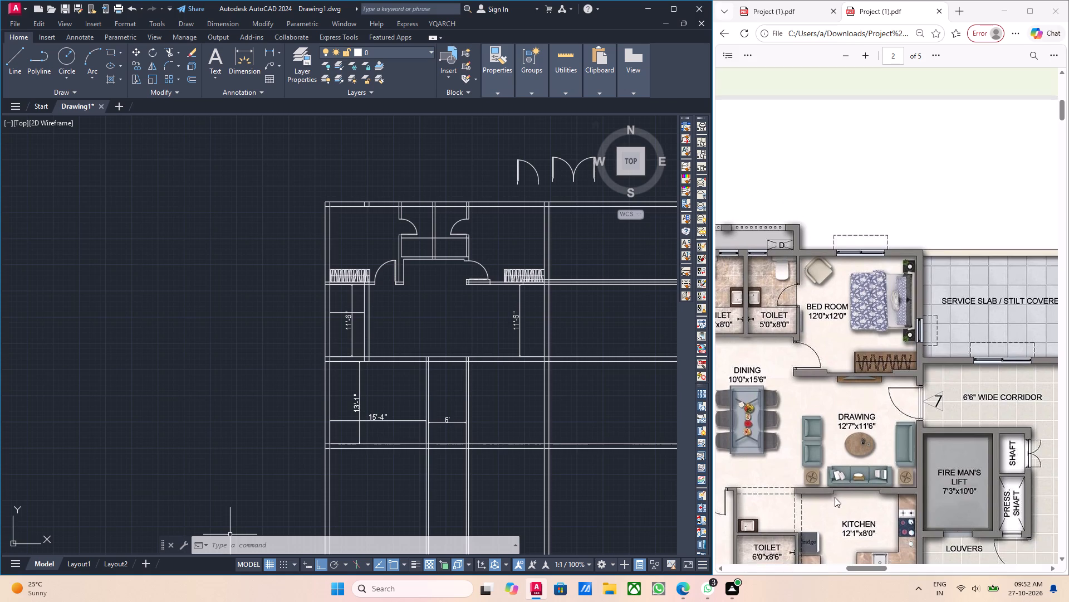
Delete the 15'-4" and 13'-1" dimensions inside the master bedroom.
scroll(835, 497, down, 1)
ctrl+scroll(828, 446, up, 1)
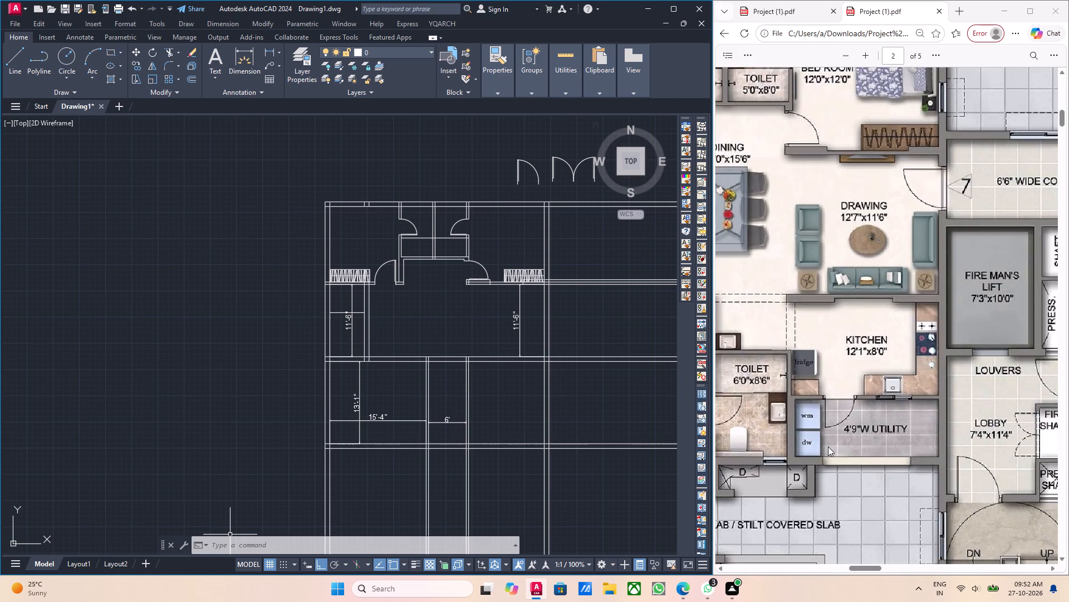
ctrl+scroll(828, 447, up, 2)
ctrl+scroll(828, 447, down, 2)
ctrl+scroll(779, 436, down, 1)
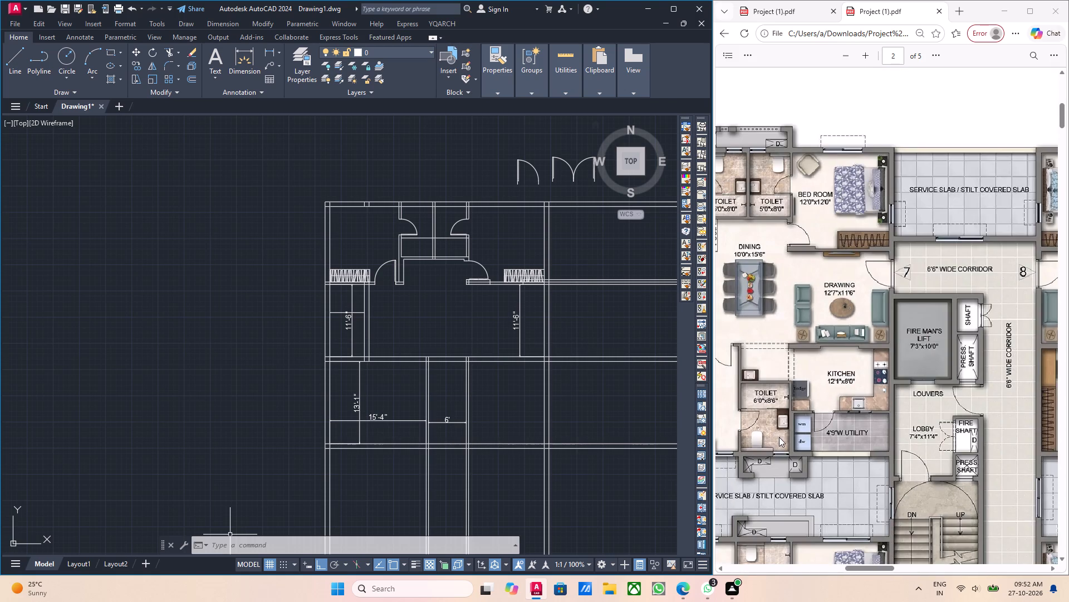
ctrl+scroll(779, 437, down, 1)
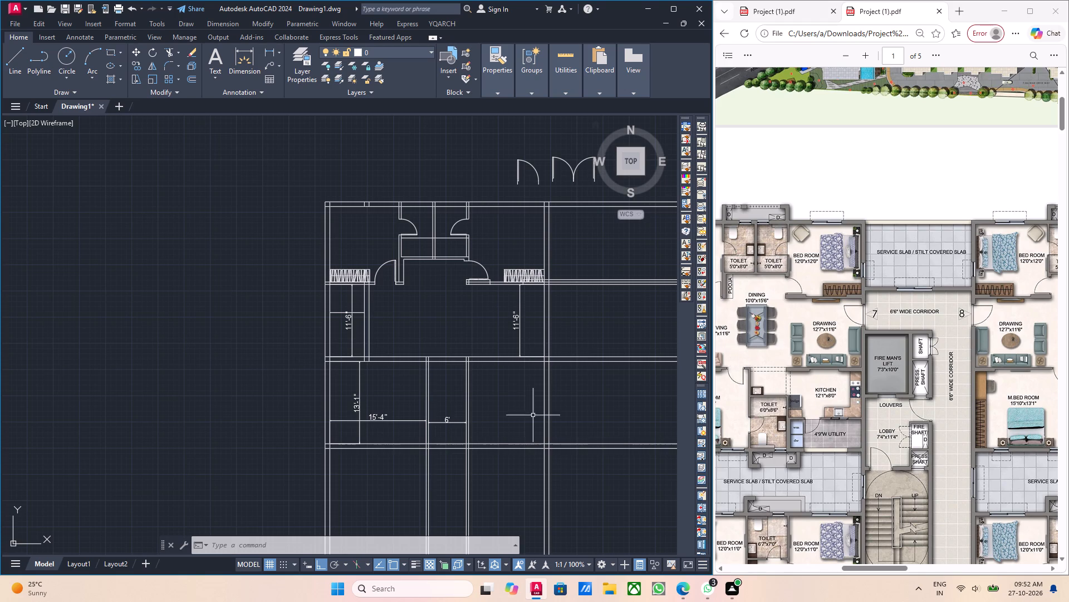
scroll(386, 430, up, 1)
click(378, 434)
click(338, 399)
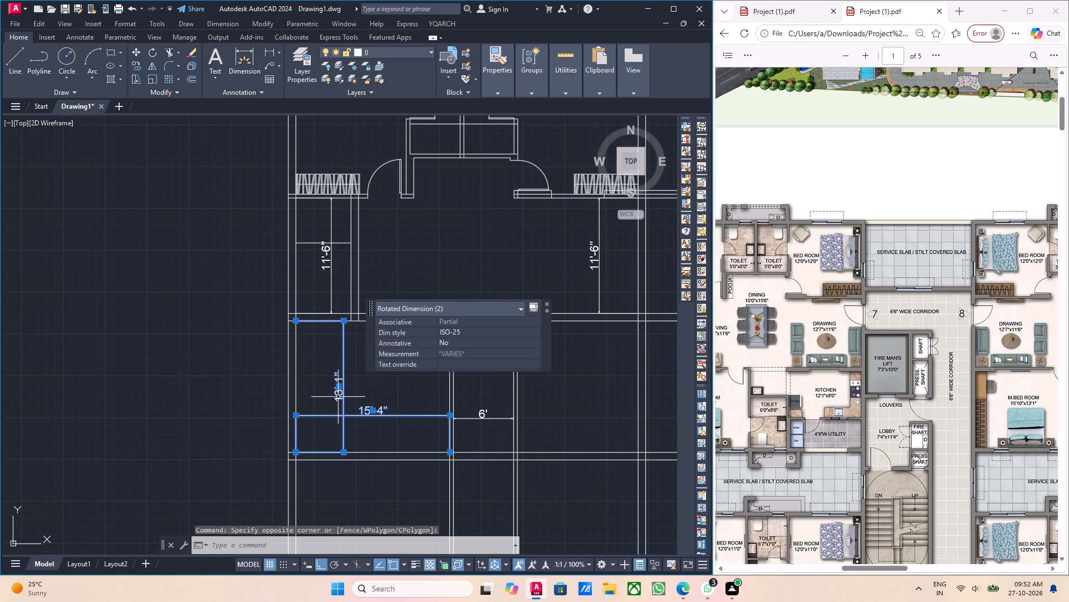
key(Delete)
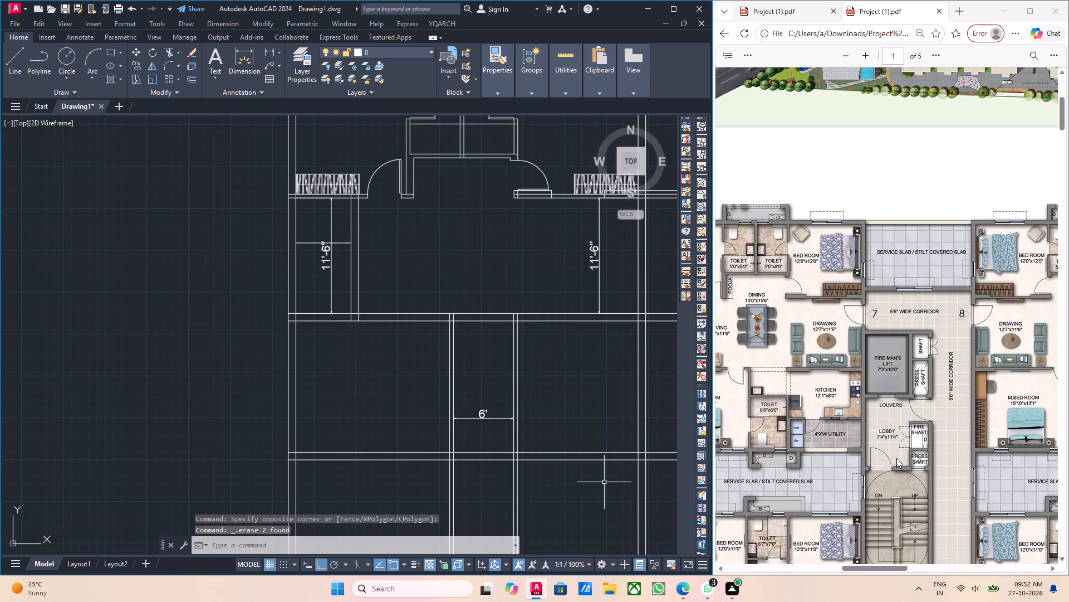
Examine the full 1740 Sft. flat in the PDF plan against the walls drawn around the 6' toilet.
ctrl+middle_drag(874, 454, 833, 457)
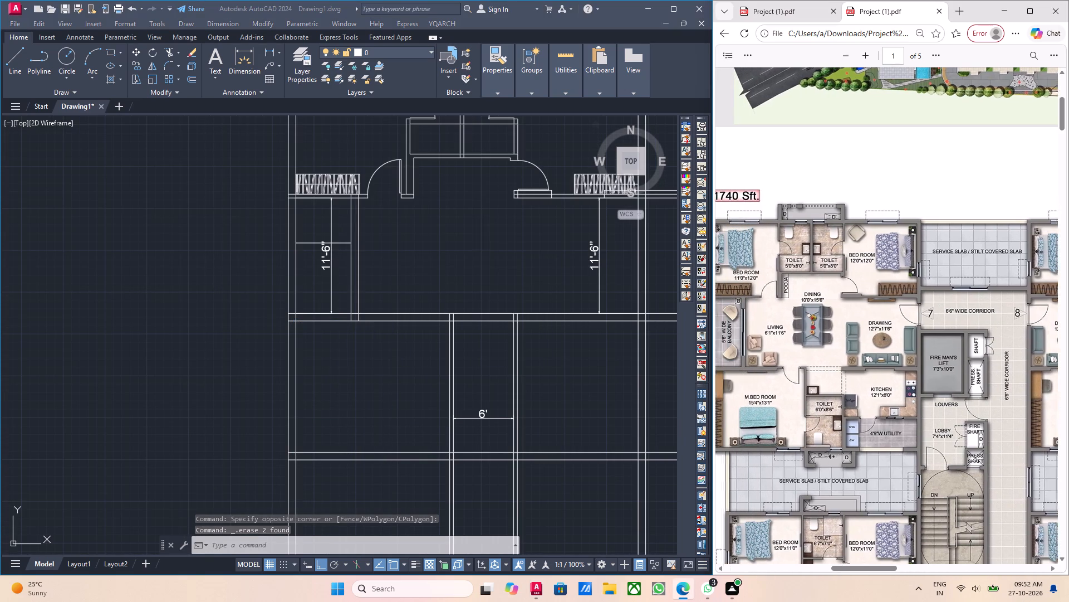
ctrl+middle_drag(833, 457, 832, 457)
scroll(532, 441, down, 1)
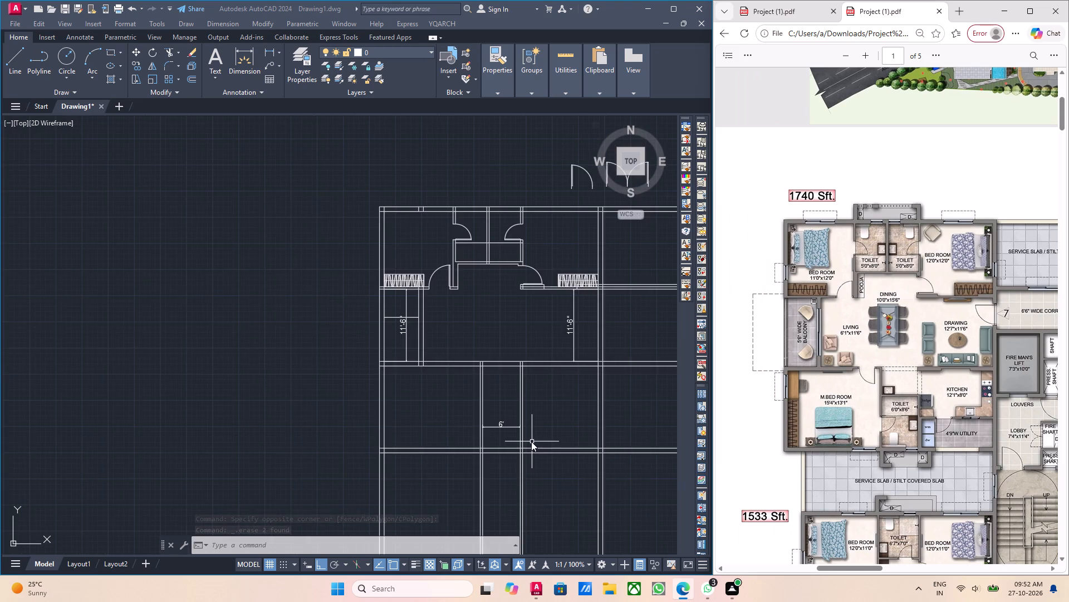
scroll(531, 441, down, 2)
scroll(528, 441, up, 3)
middle_drag(468, 439, 475, 458)
scroll(483, 429, up, 1)
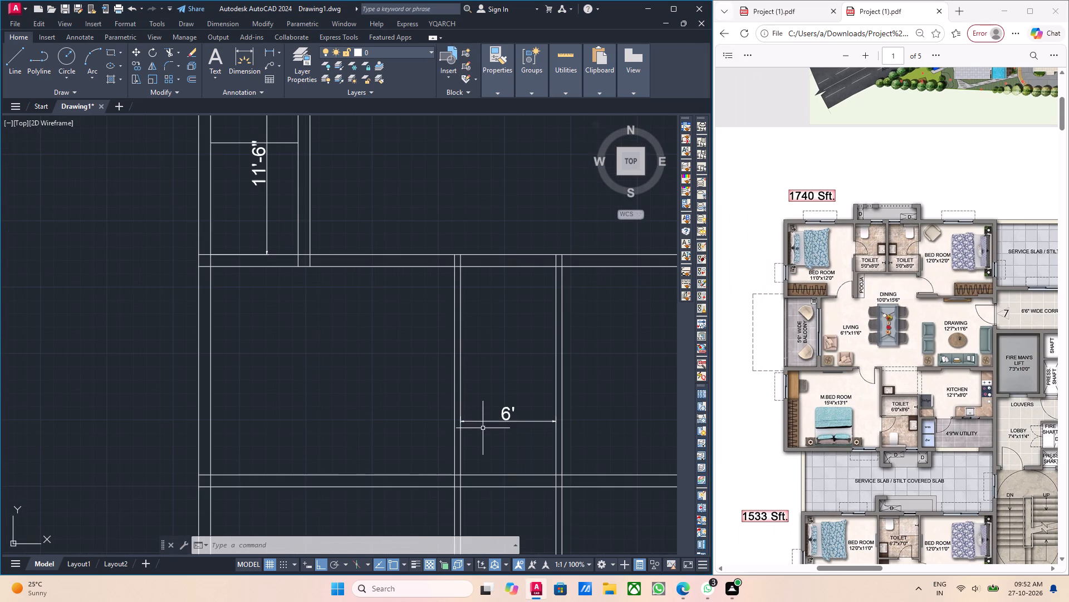
scroll(483, 426, down, 1)
middle_drag(485, 441, 483, 468)
middle_drag(493, 452, 493, 456)
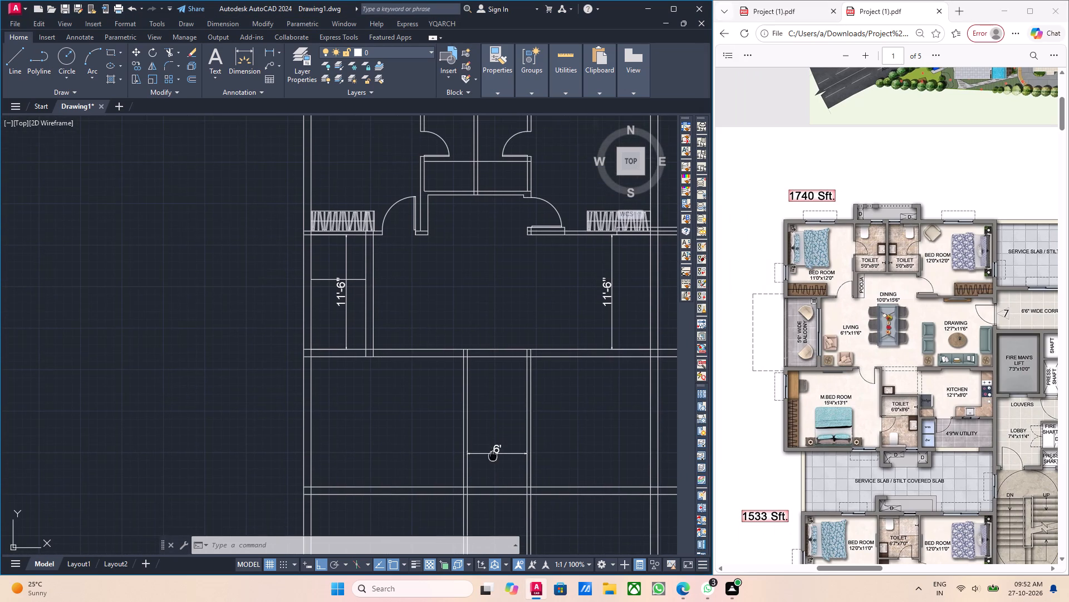
middle_drag(493, 456, 493, 457)
middle_drag(497, 446, 497, 453)
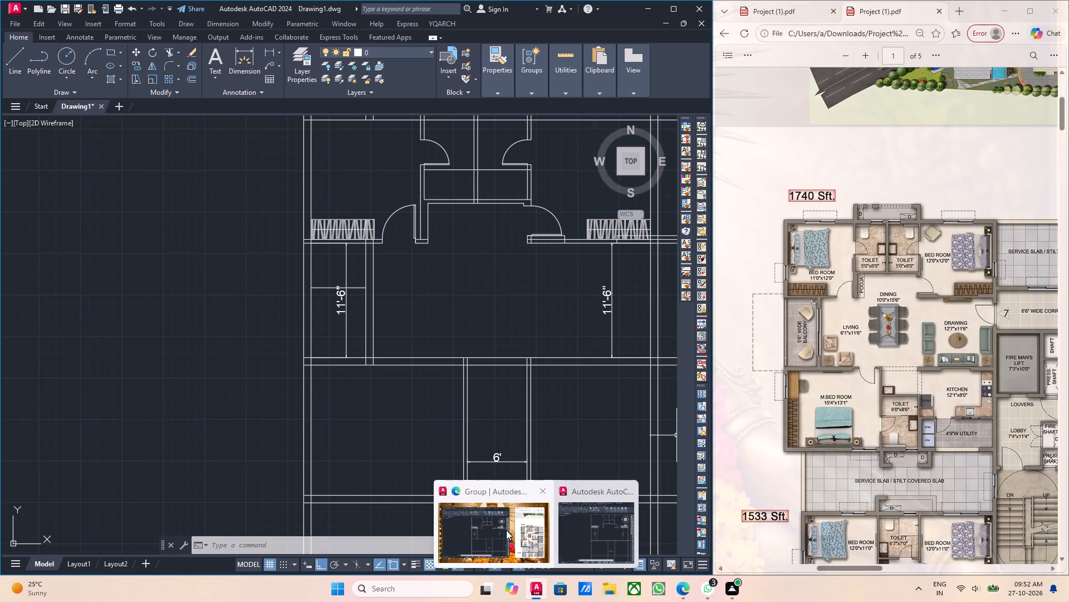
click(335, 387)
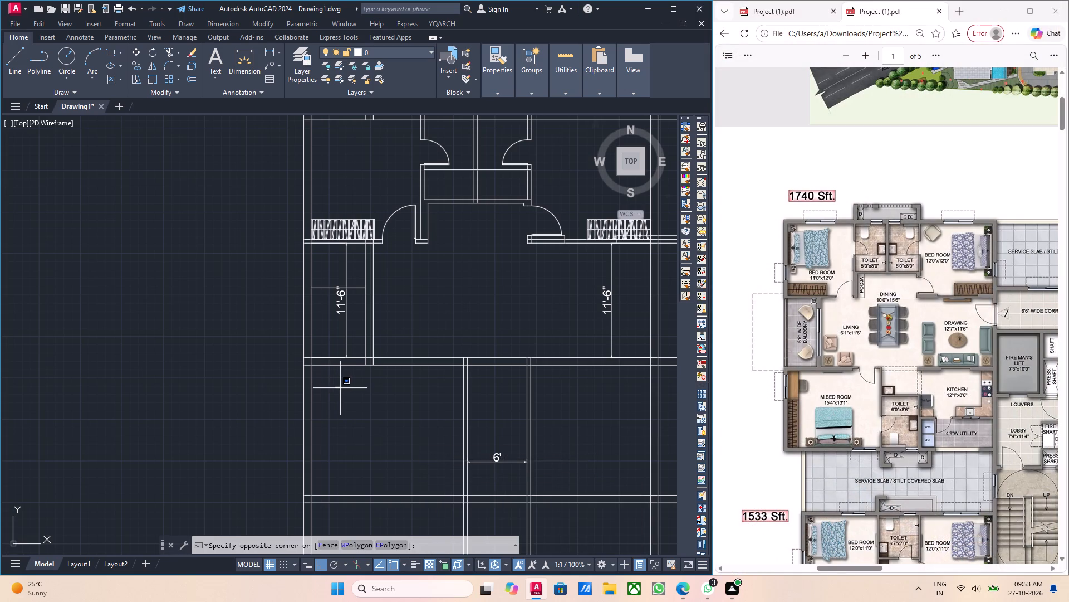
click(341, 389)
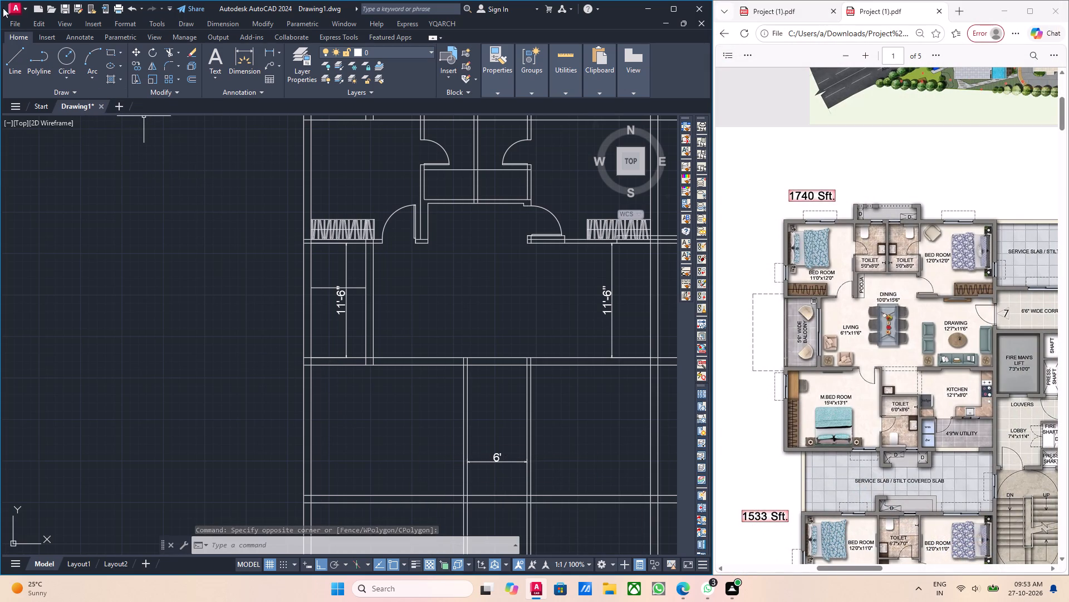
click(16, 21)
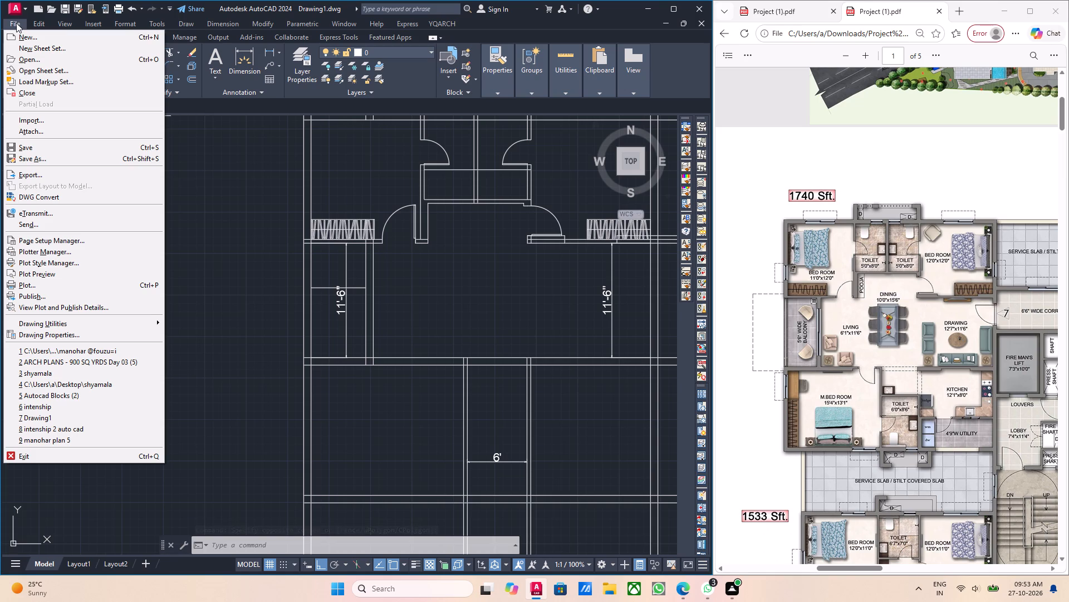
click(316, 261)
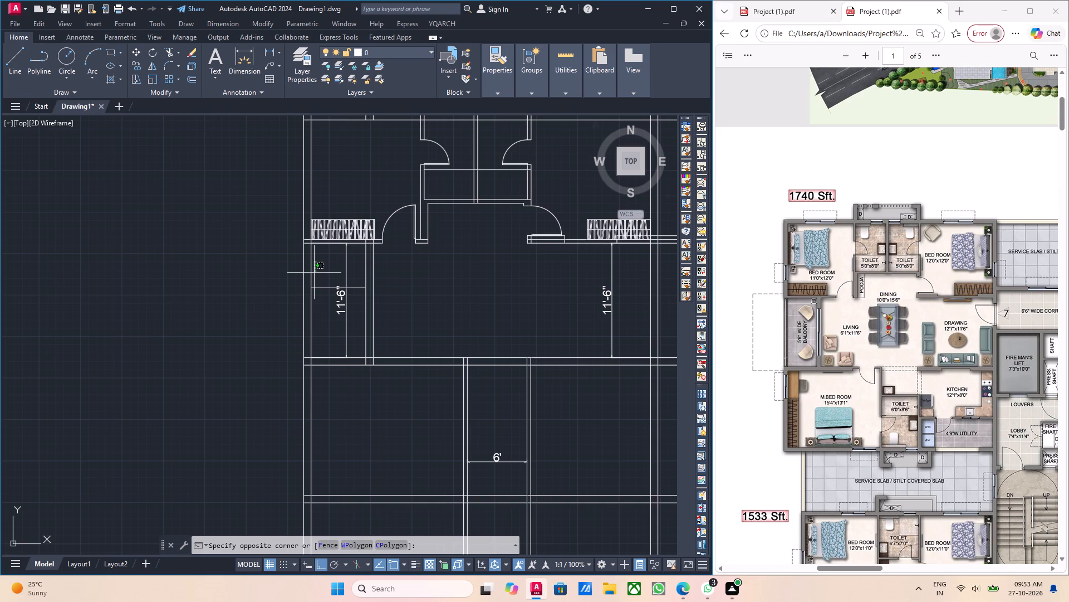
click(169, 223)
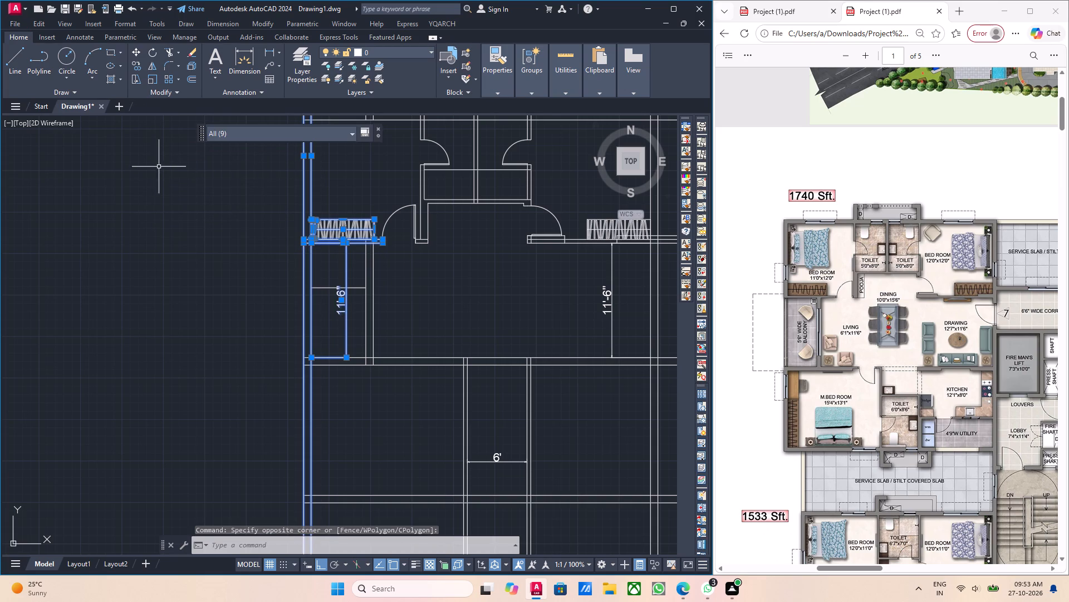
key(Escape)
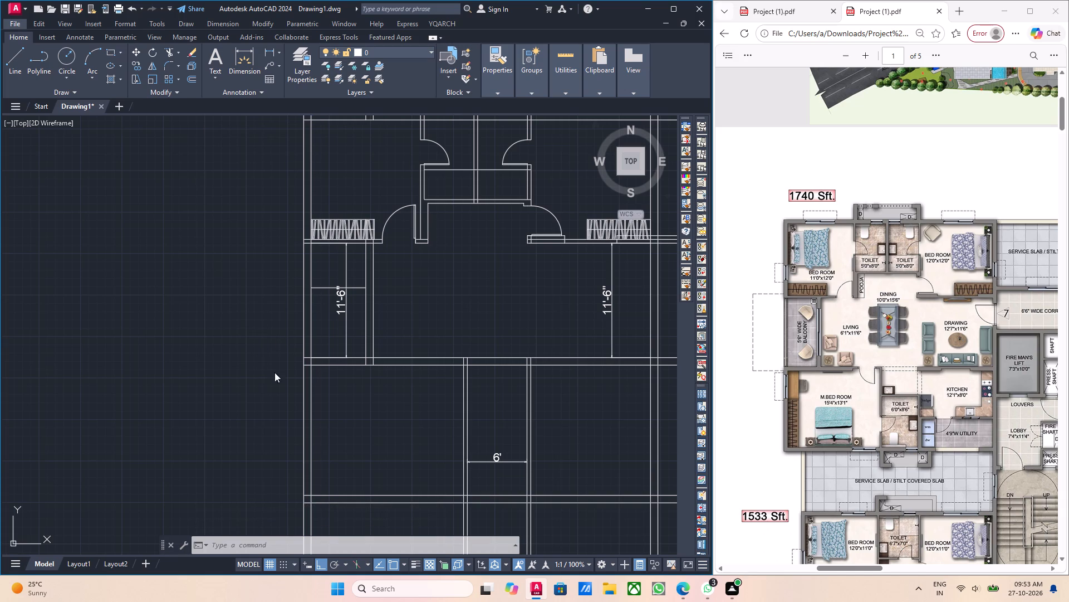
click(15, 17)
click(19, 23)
Look through the whole list of recently opened drawings and their previews.
click(17, 9)
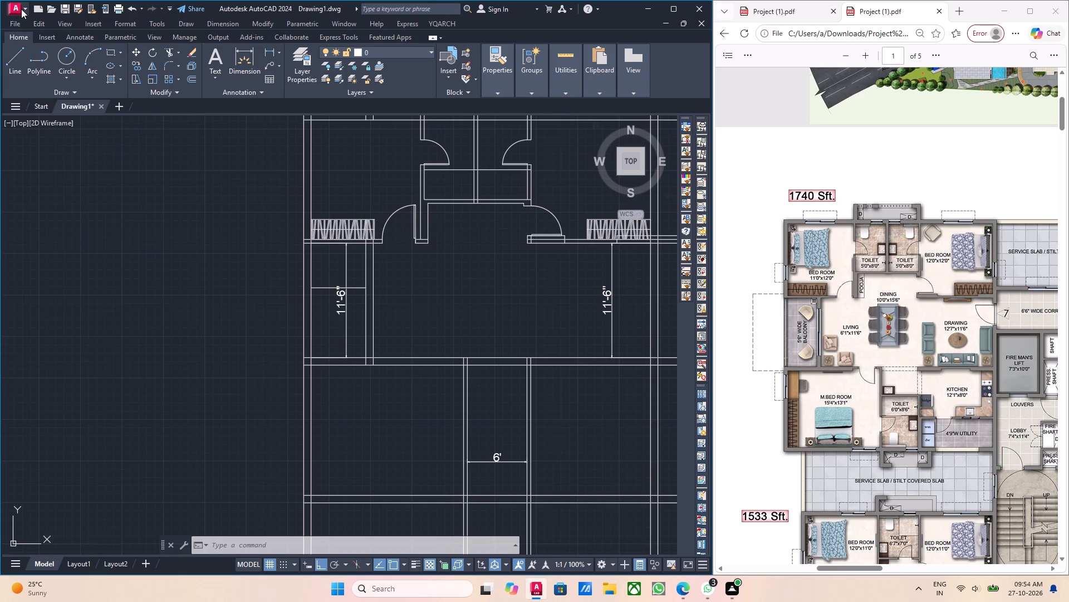
click(22, 8)
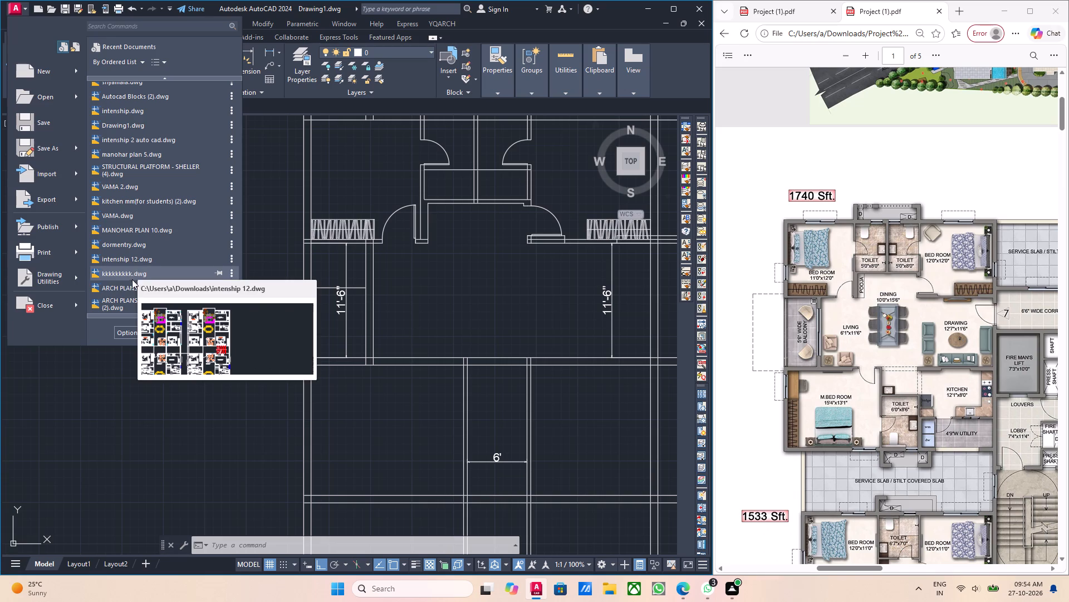
scroll(125, 300, down, 1)
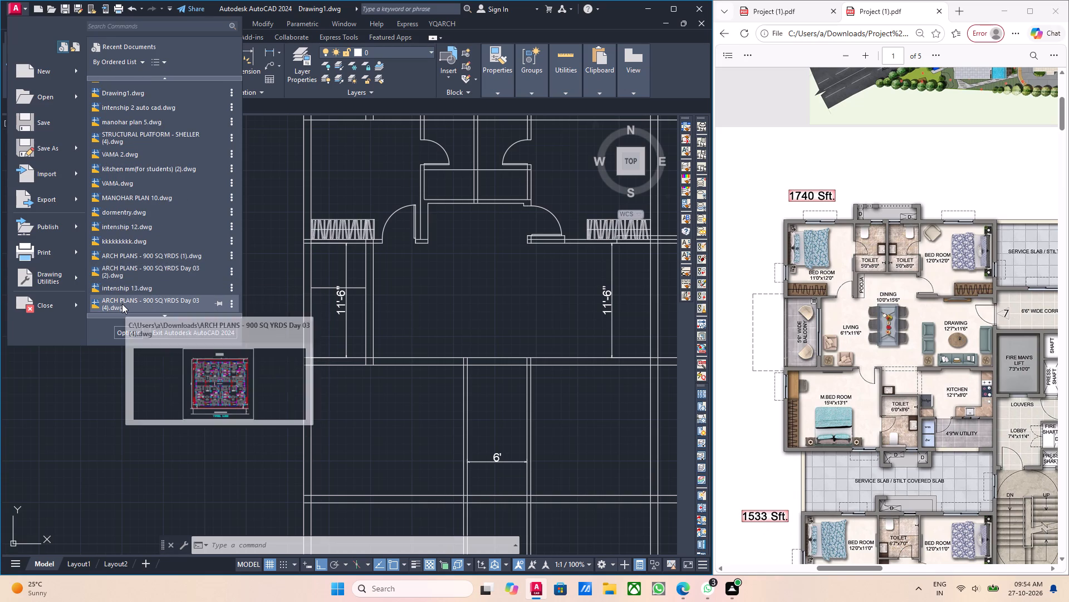
scroll(120, 308, down, 1)
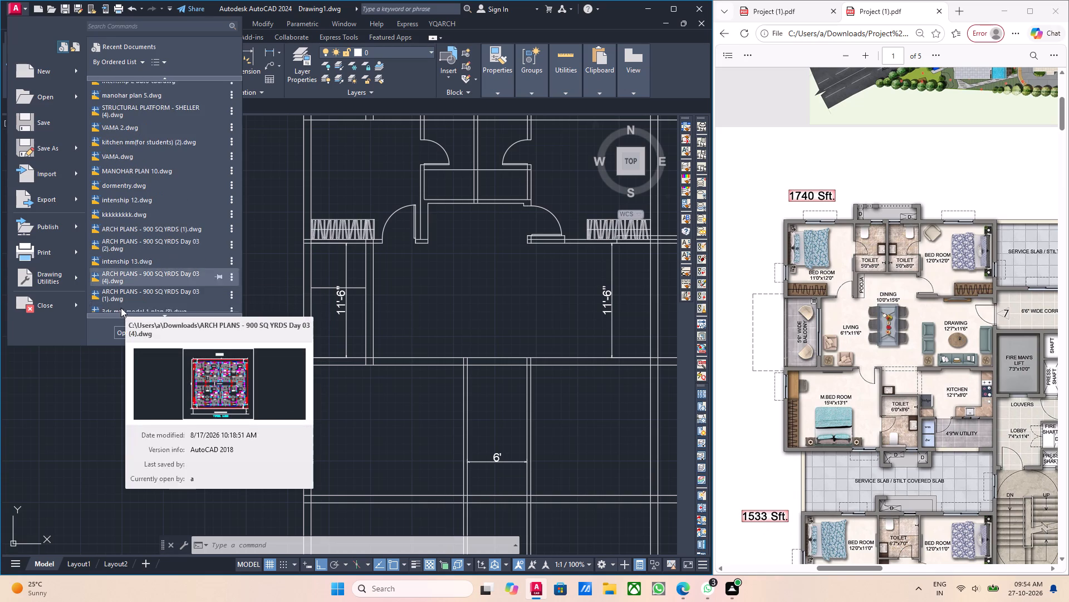
scroll(122, 305, down, 1)
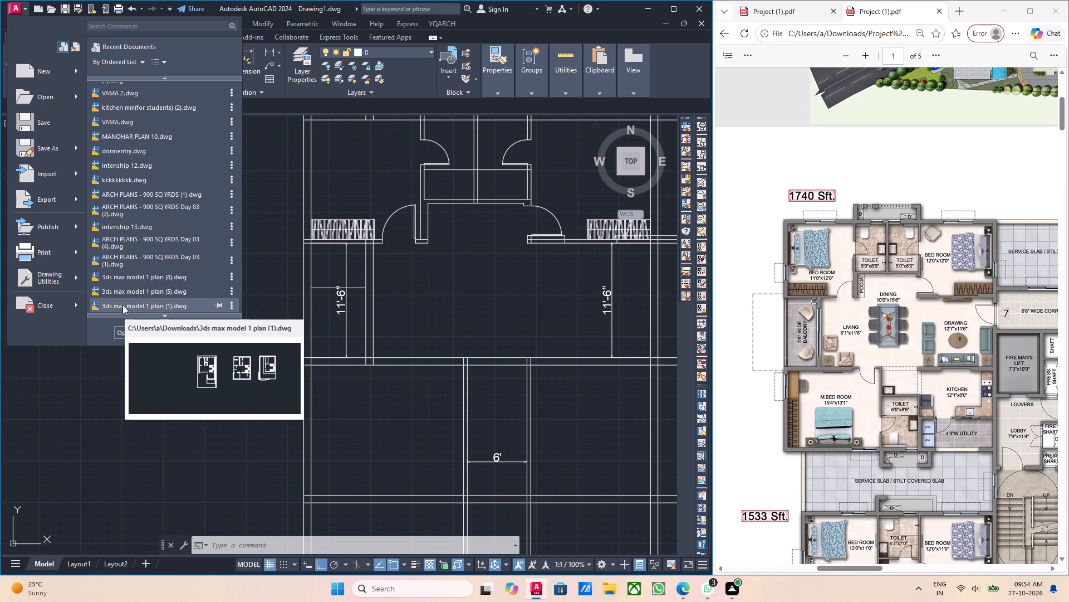
scroll(132, 302, down, 1)
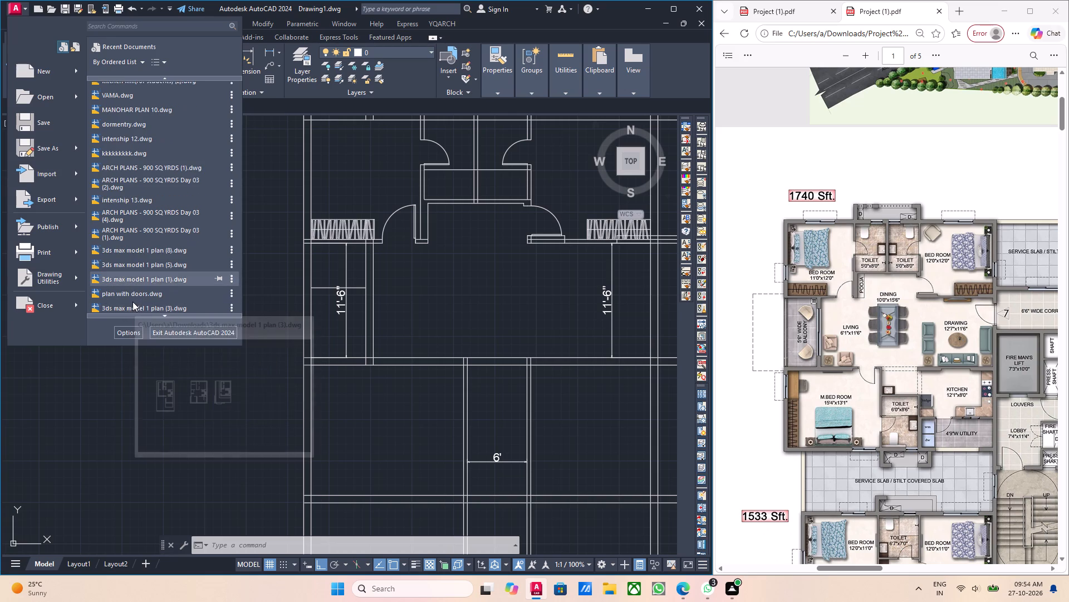
scroll(143, 295, down, 1)
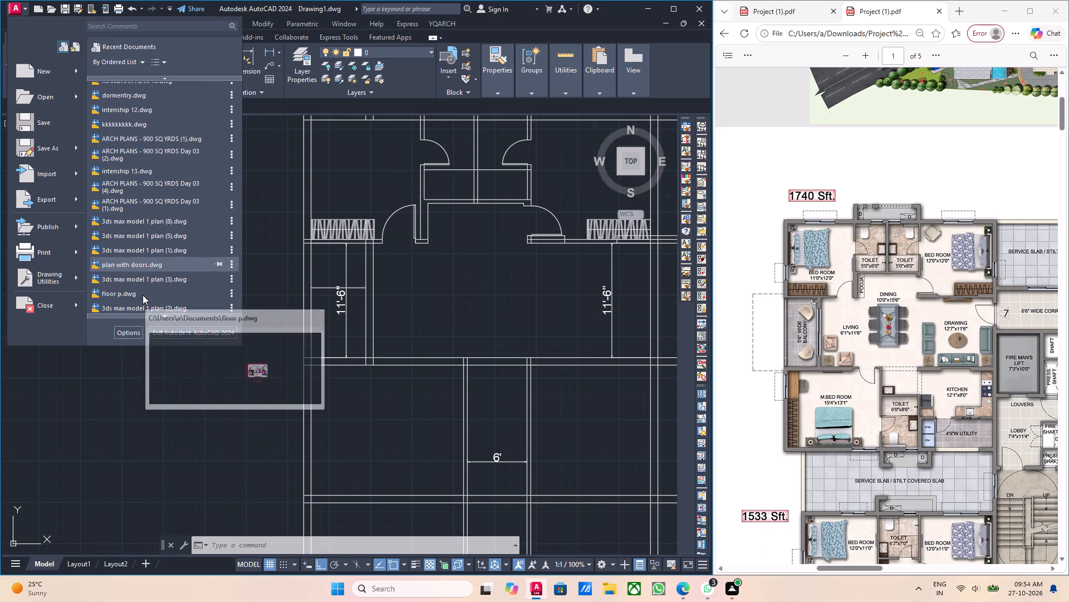
scroll(143, 295, down, 2)
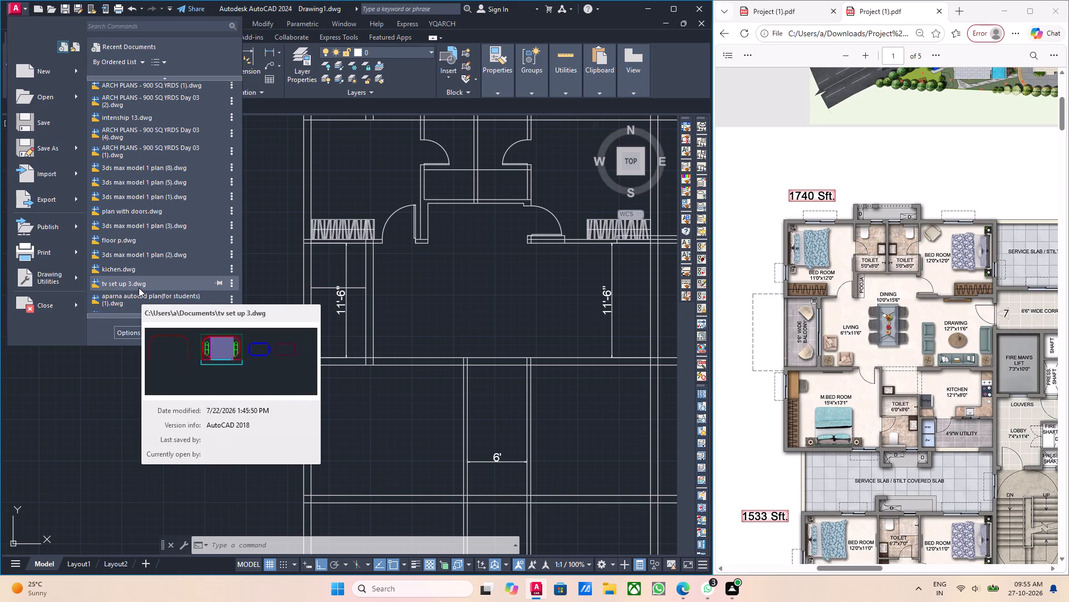
scroll(141, 285, down, 1)
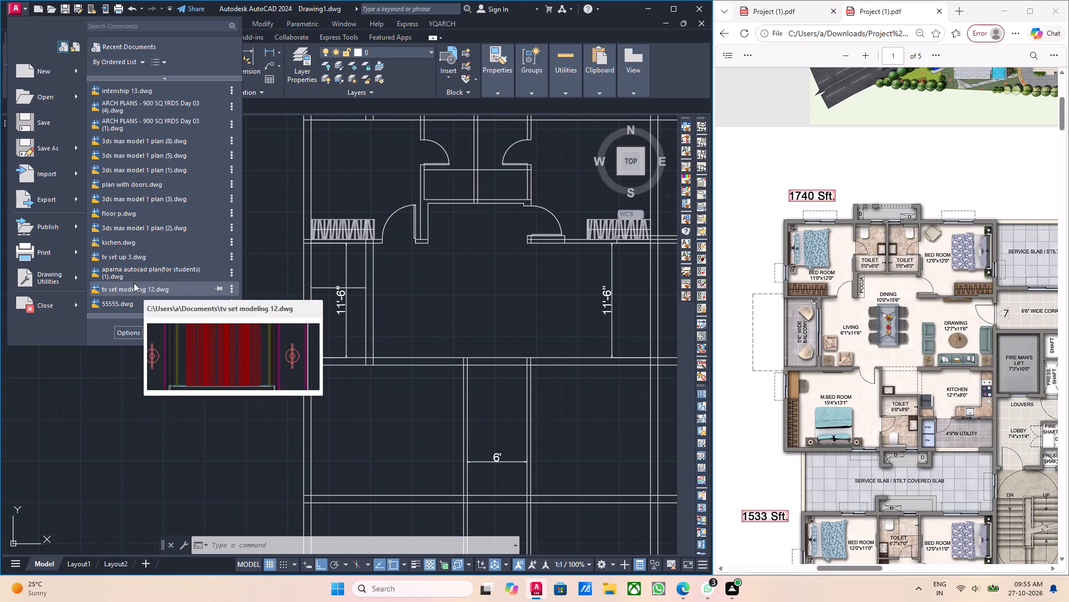
scroll(130, 290, down, 1)
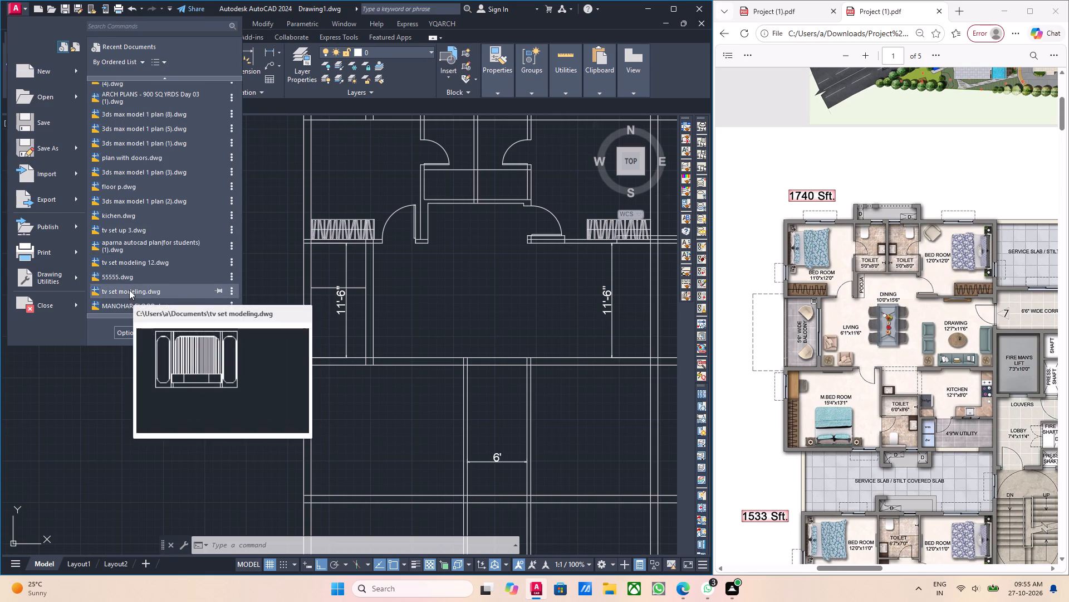
scroll(124, 301, down, 4)
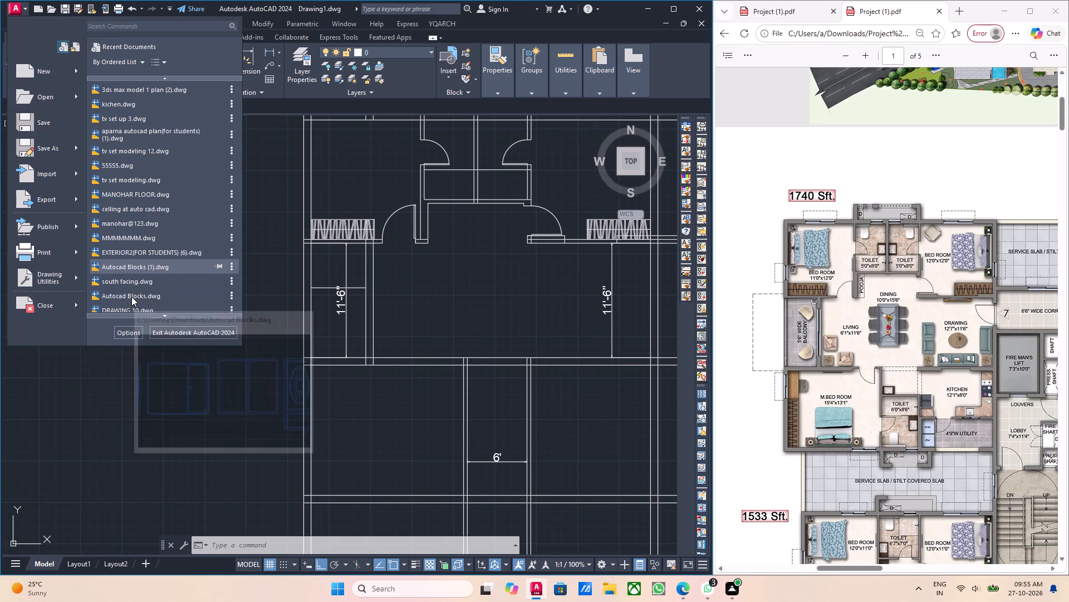
scroll(131, 297, down, 3)
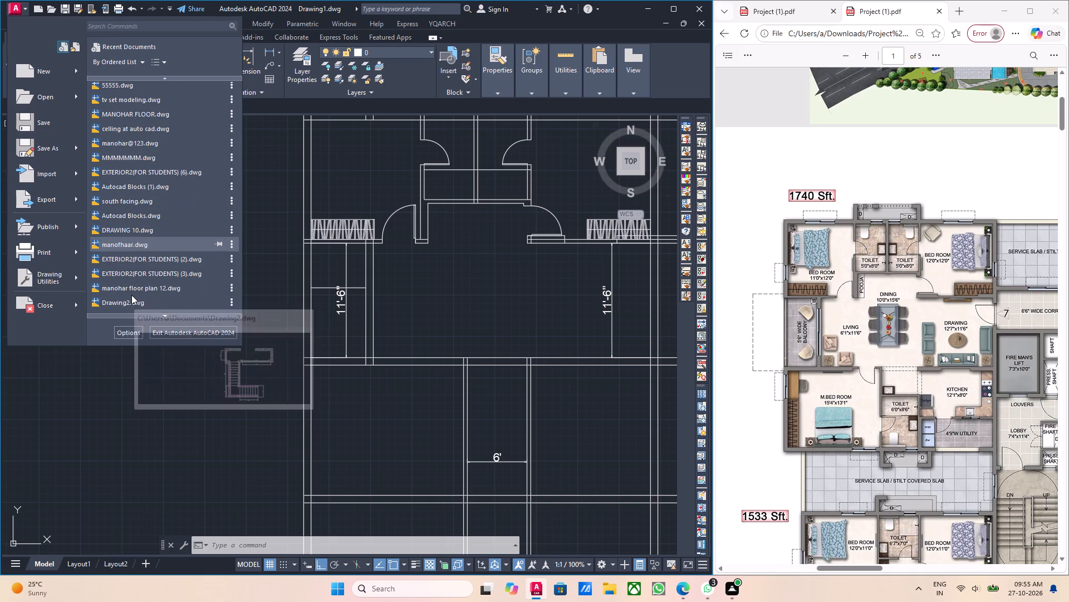
scroll(131, 295, down, 4)
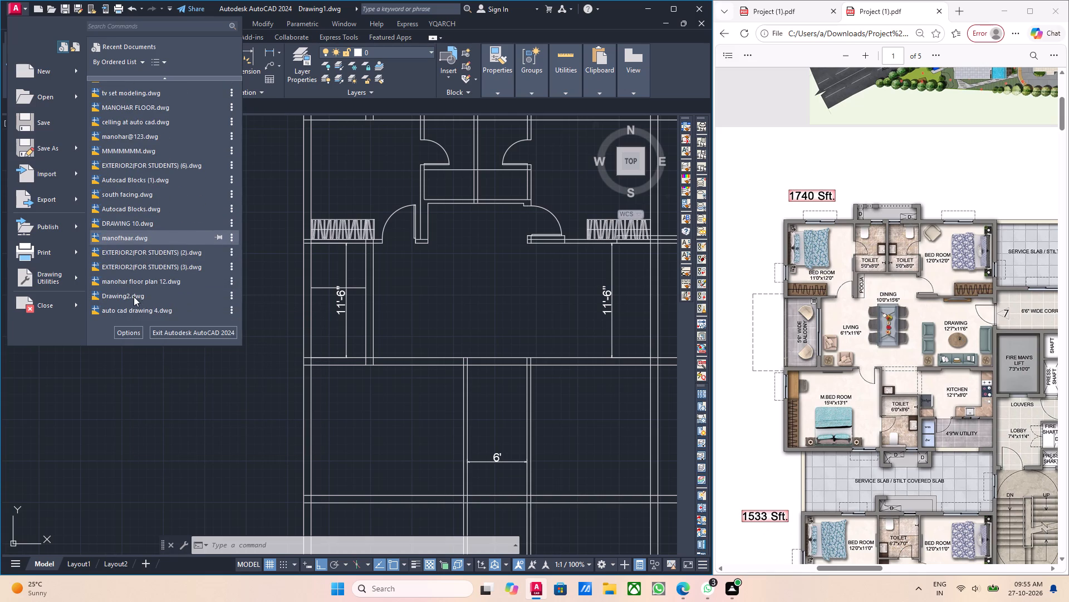
scroll(129, 305, down, 4)
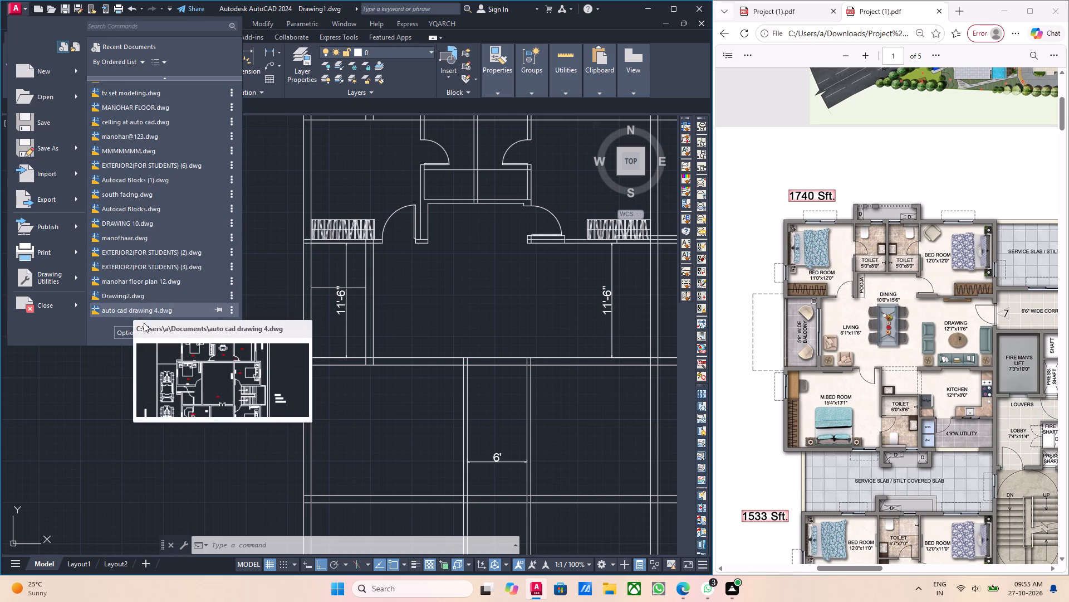
drag(115, 428, 123, 430)
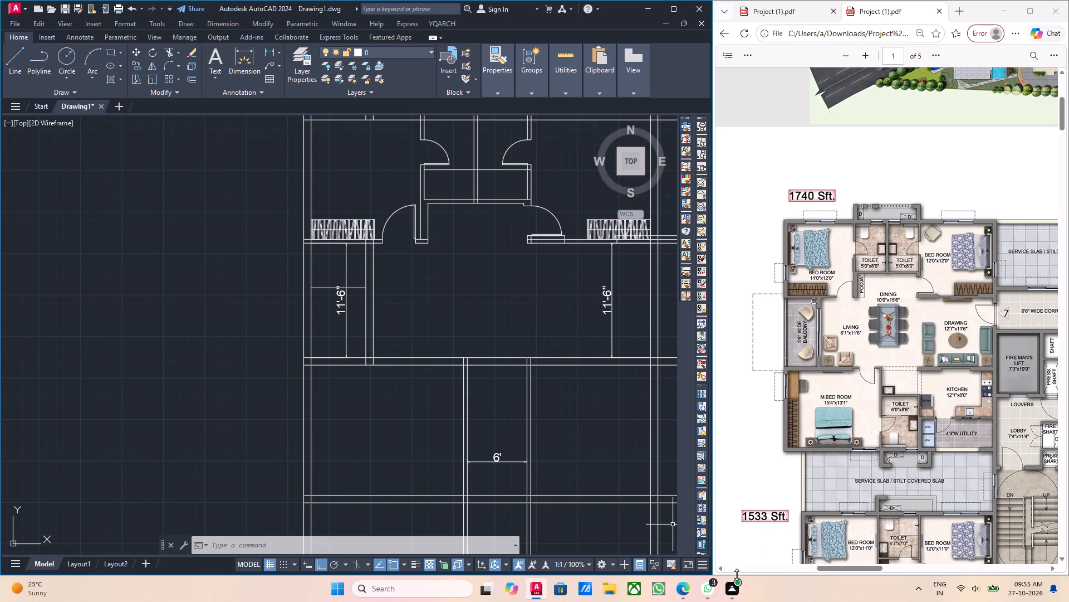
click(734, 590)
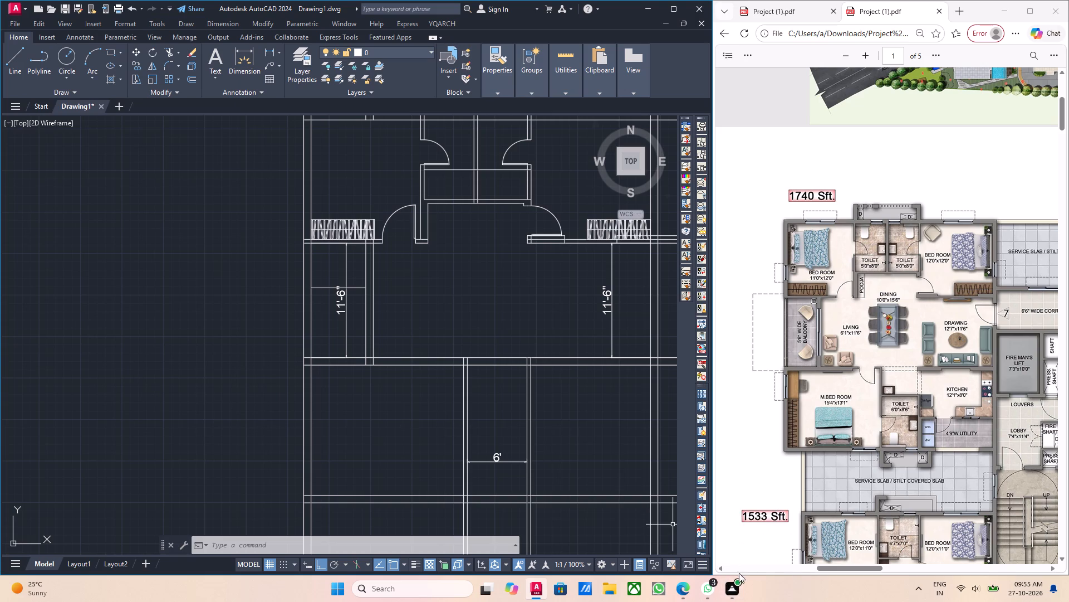
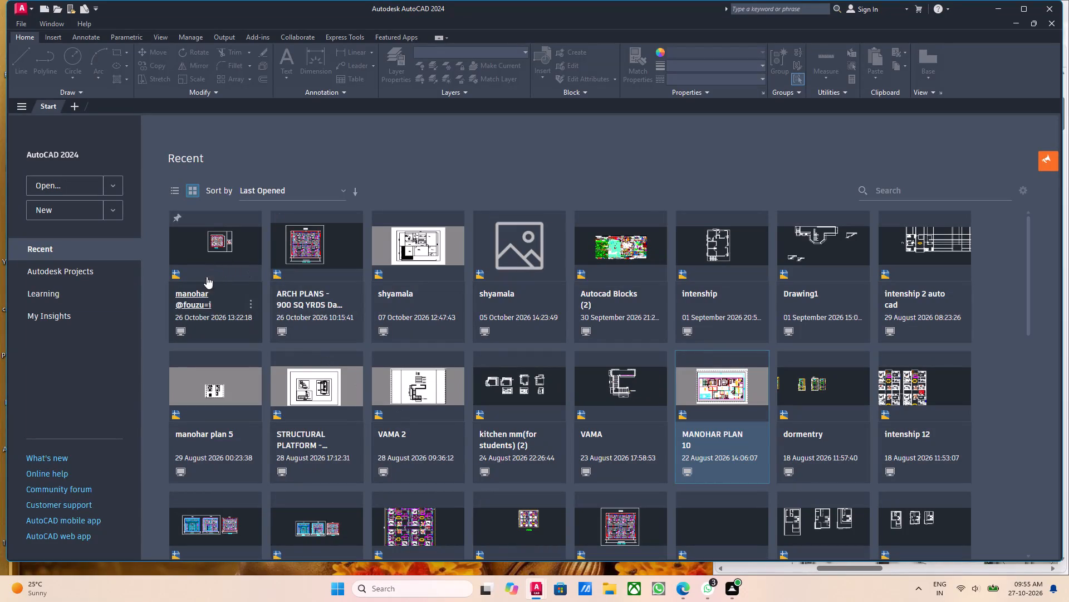
Open the recent drawing Autocad Blocks (2), choosing to specify SHX font replacements and dismissing the requests for the CHINA and HZ styles.
double_click(607, 249)
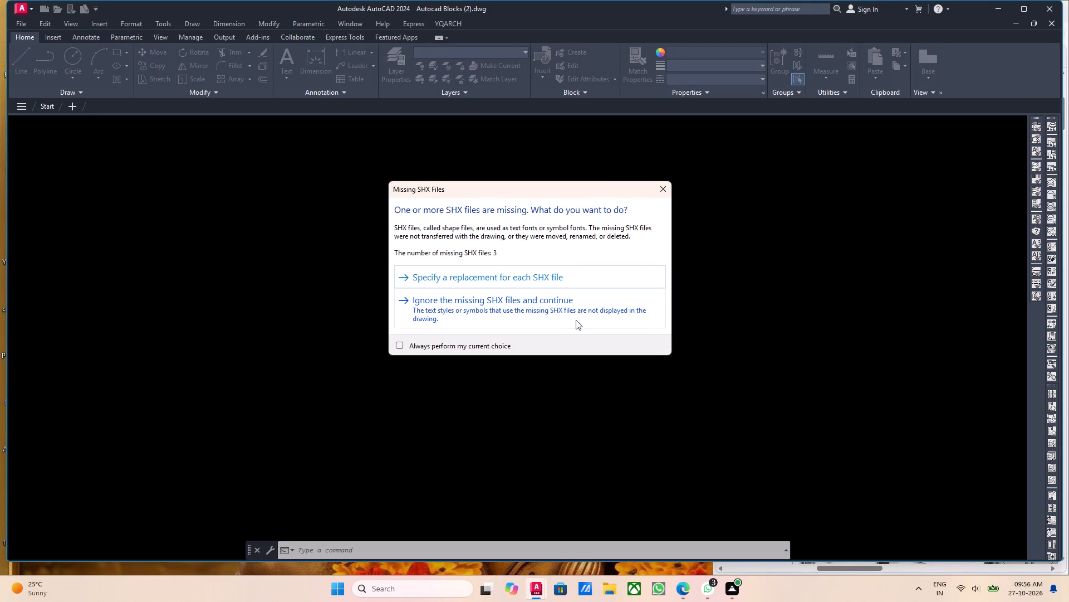
click(566, 276)
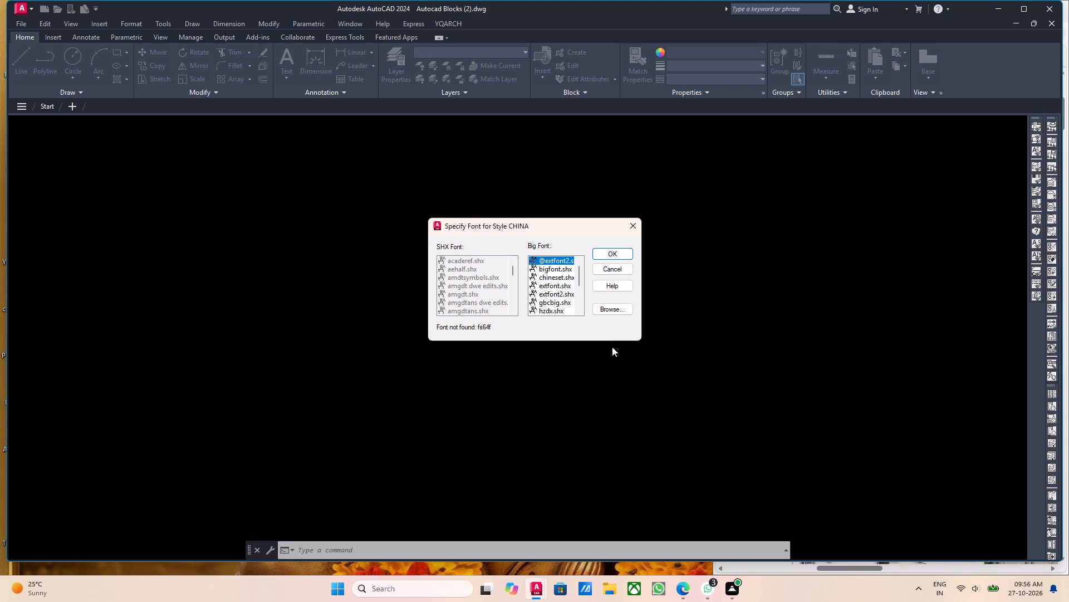
click(632, 224)
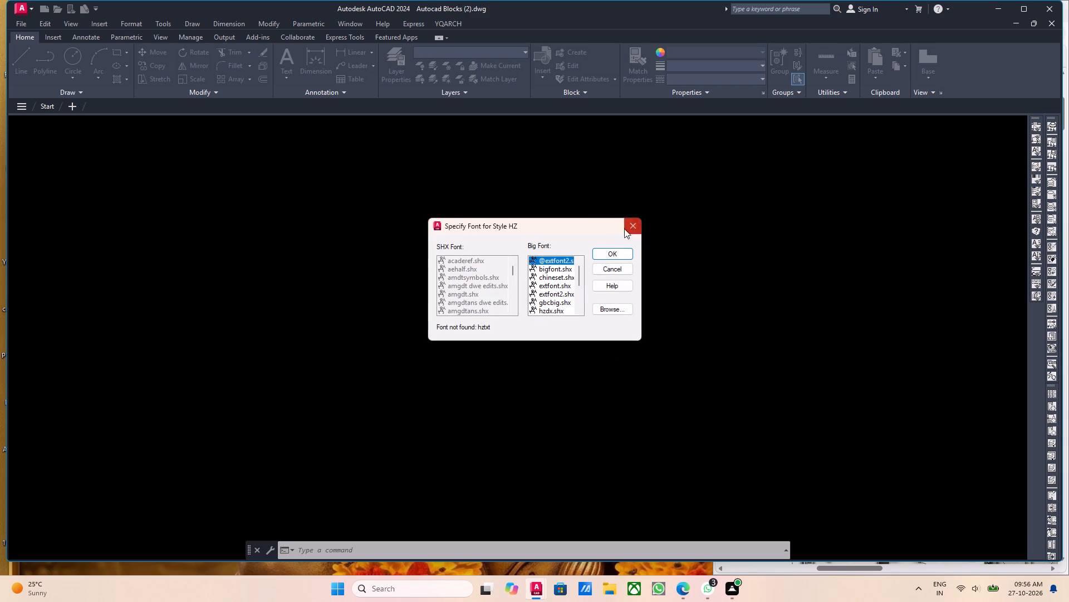
click(630, 222)
click(612, 252)
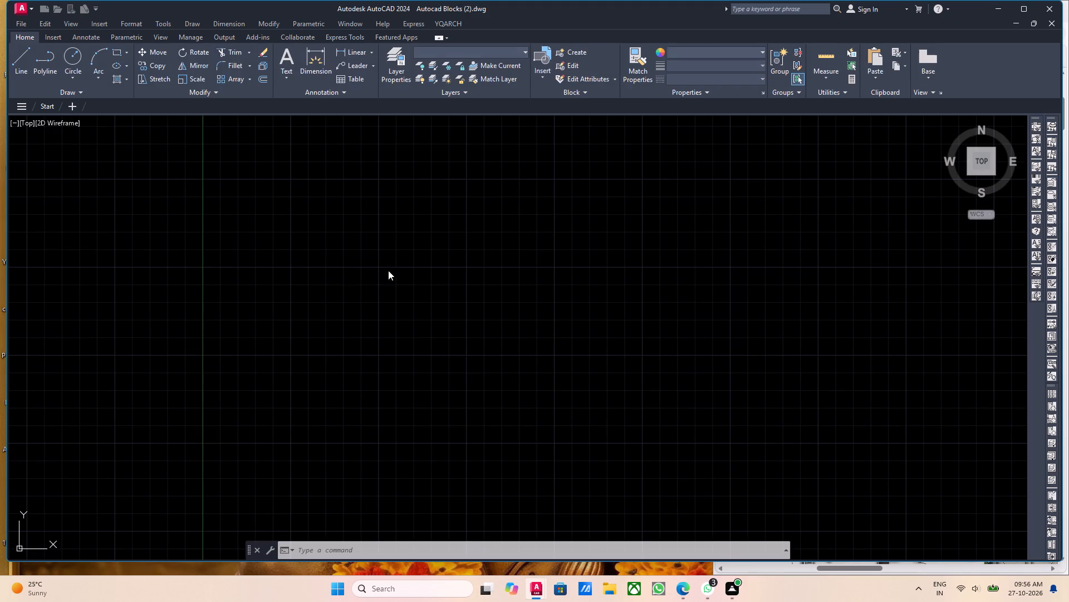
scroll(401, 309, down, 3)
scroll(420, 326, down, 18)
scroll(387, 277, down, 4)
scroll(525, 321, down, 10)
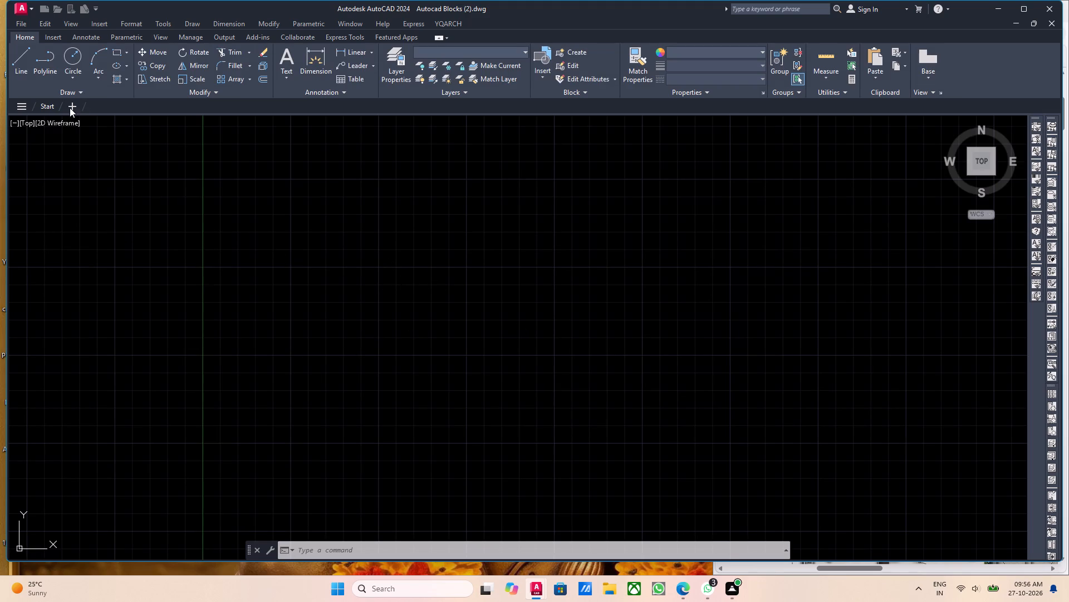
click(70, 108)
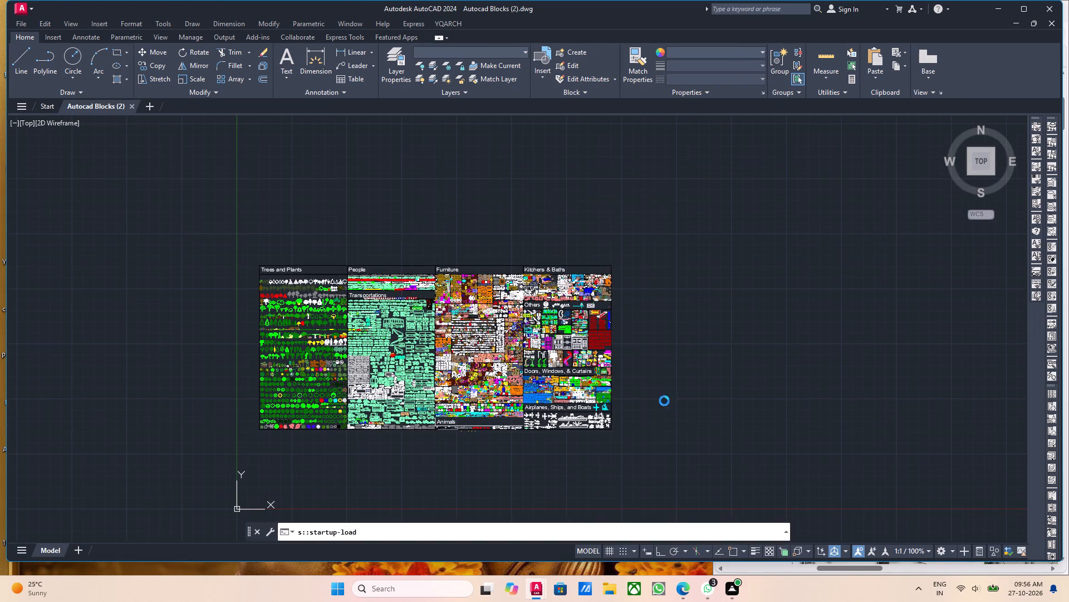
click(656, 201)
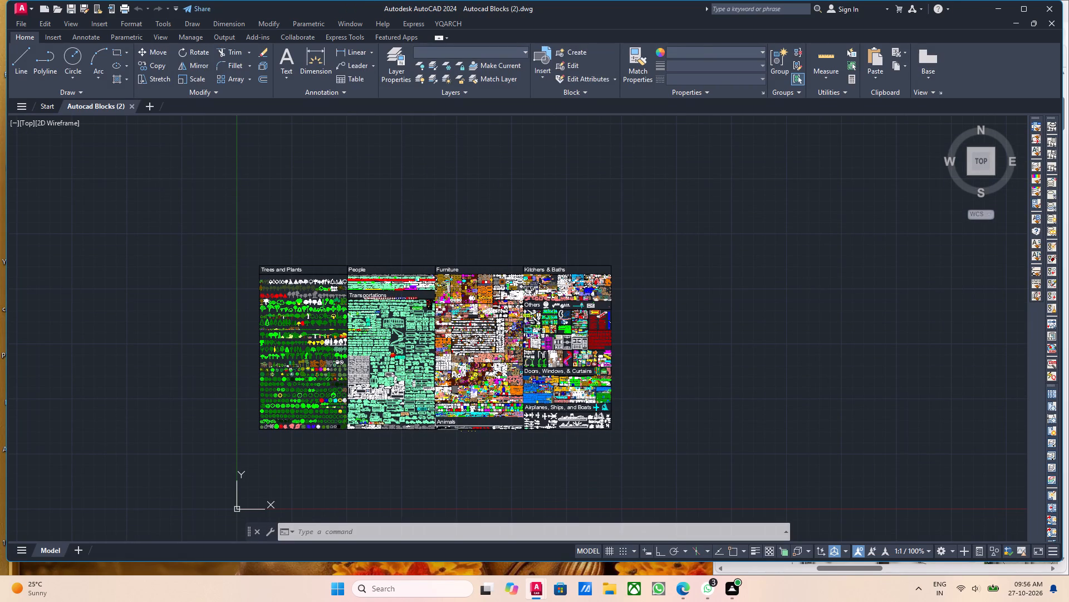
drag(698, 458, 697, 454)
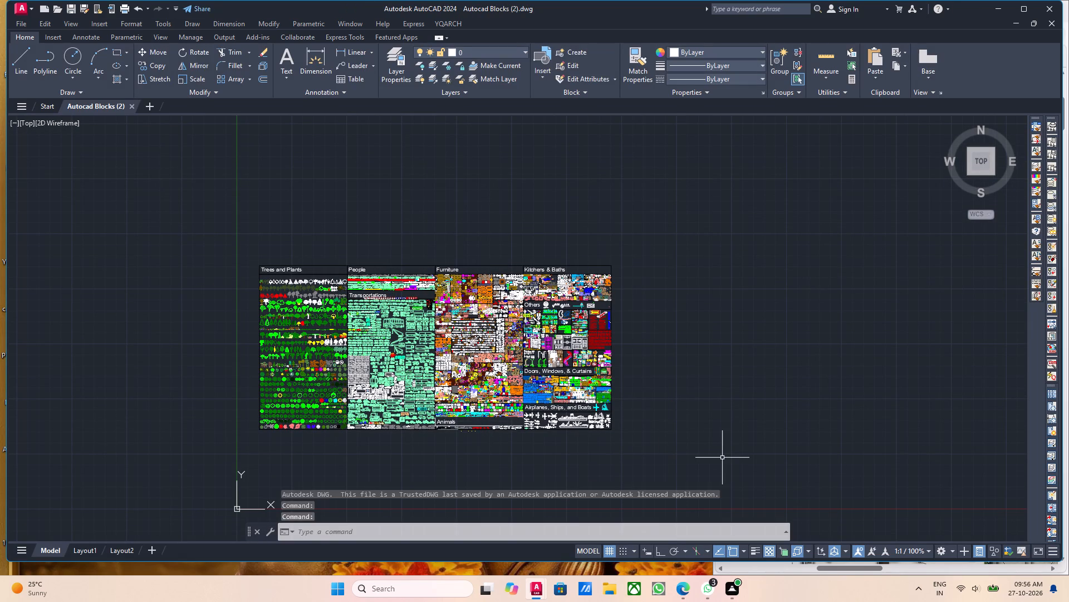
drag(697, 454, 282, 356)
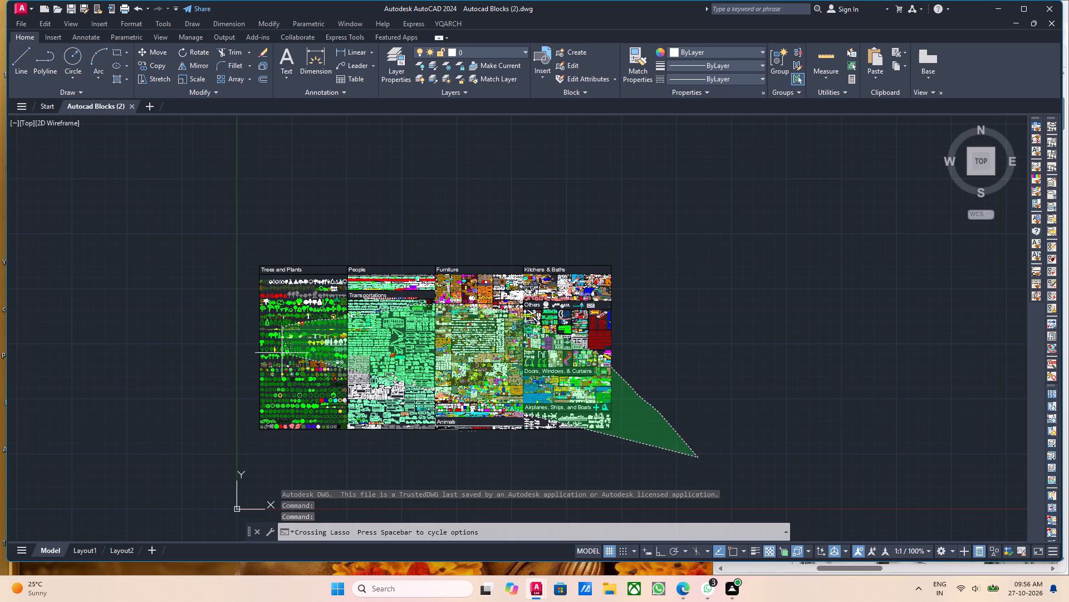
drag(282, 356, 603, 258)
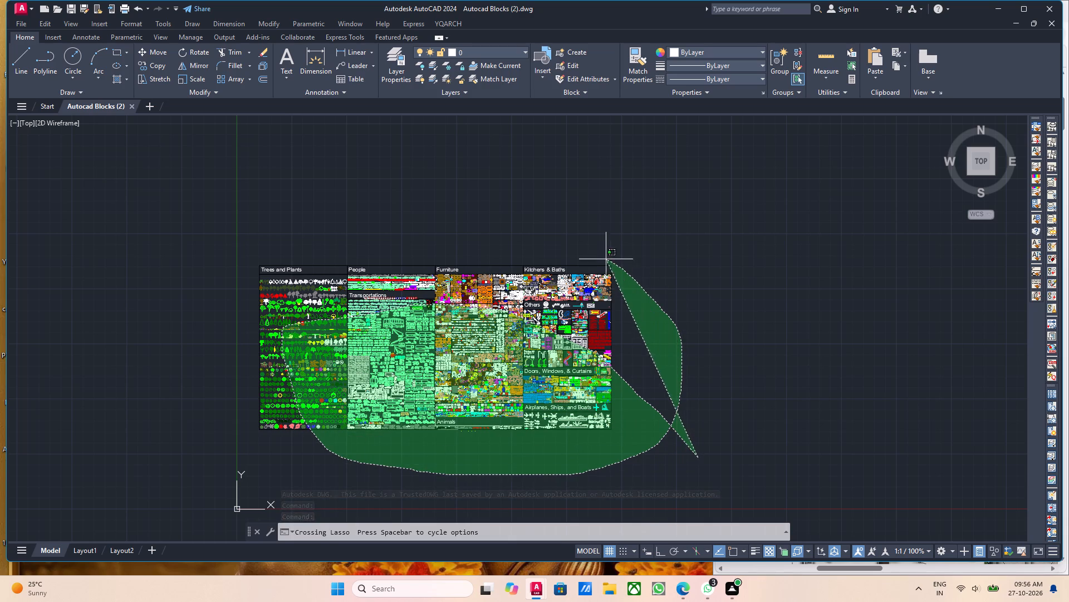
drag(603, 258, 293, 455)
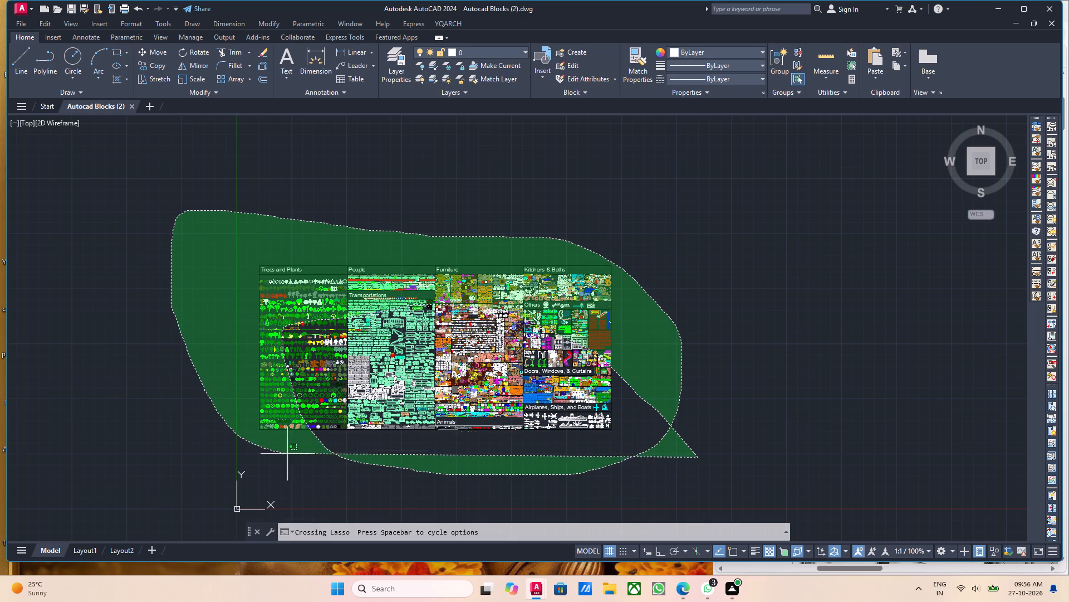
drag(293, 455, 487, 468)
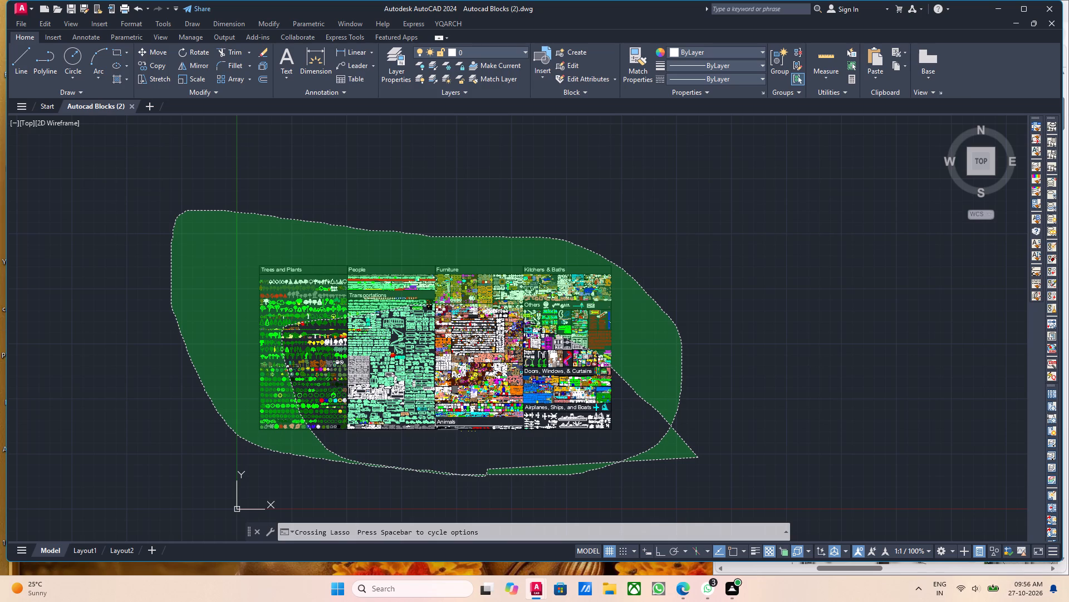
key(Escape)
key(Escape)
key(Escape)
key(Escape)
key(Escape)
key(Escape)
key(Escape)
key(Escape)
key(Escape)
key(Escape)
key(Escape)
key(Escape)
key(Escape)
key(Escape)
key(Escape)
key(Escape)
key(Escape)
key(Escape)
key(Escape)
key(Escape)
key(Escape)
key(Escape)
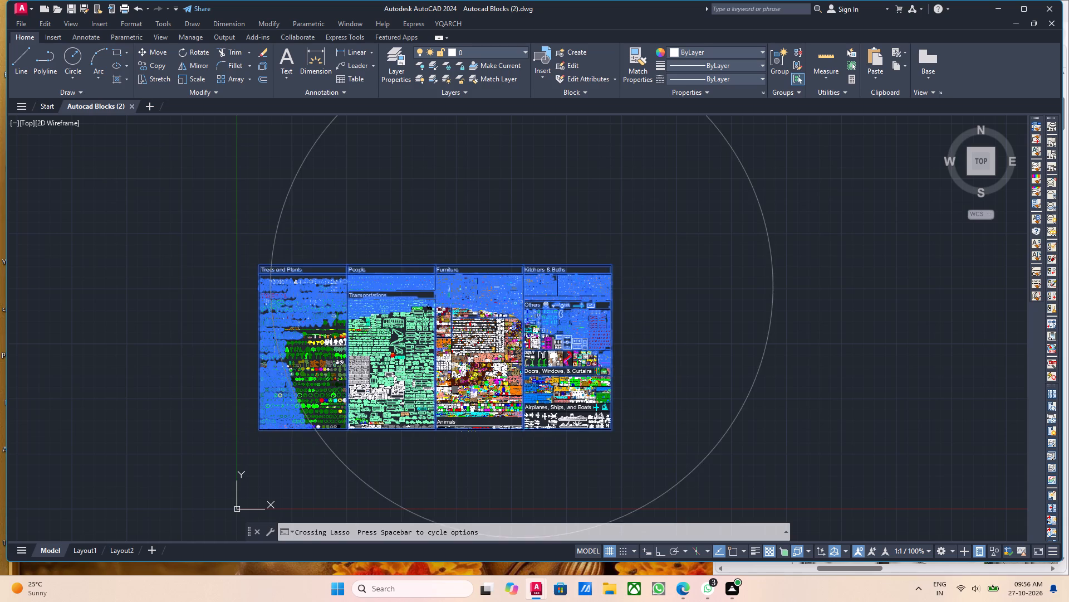
Select the entire block library with a crossing window and copy it with its lower-right corner as base point.
click(655, 458)
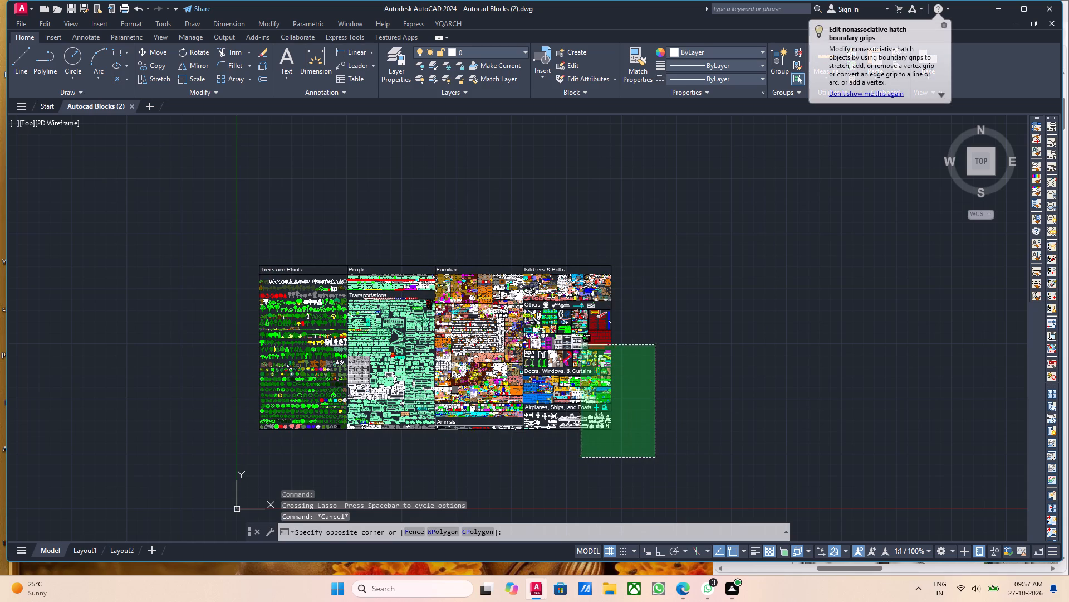
click(234, 229)
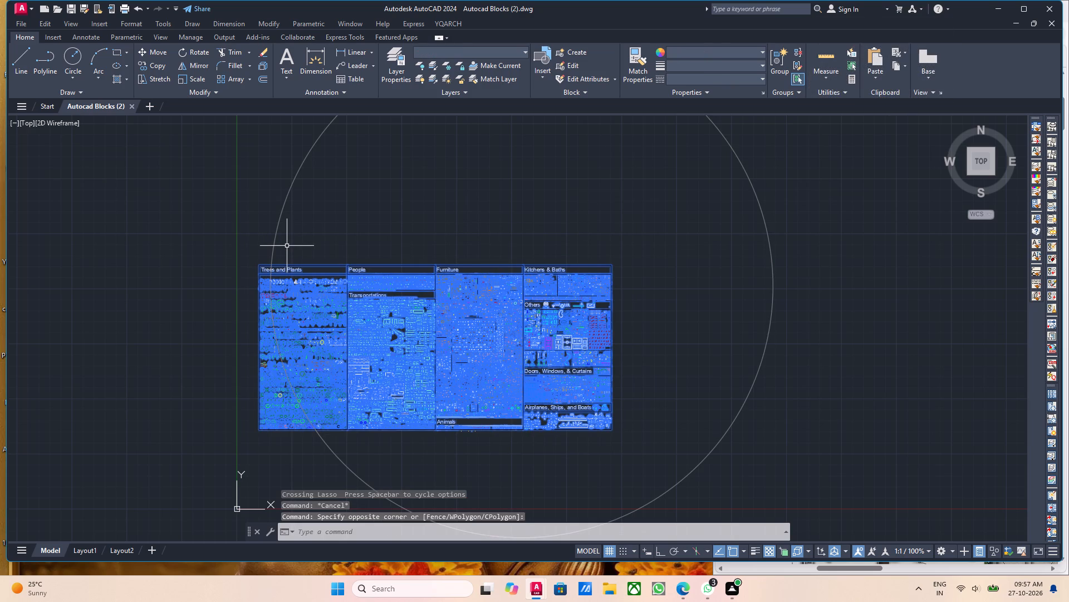
key(ctrl+shift+c)
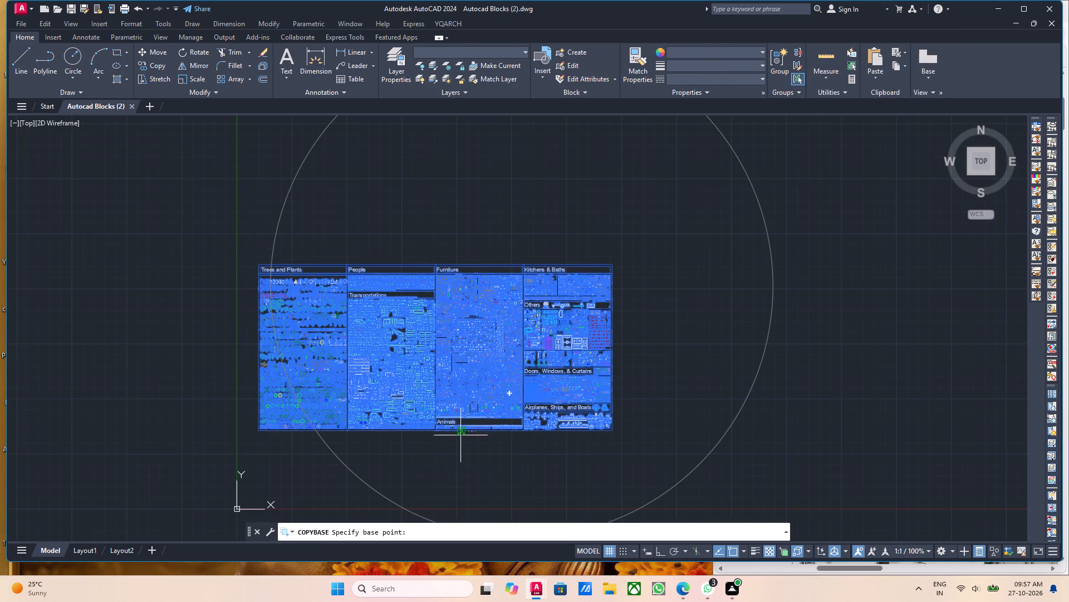
click(612, 431)
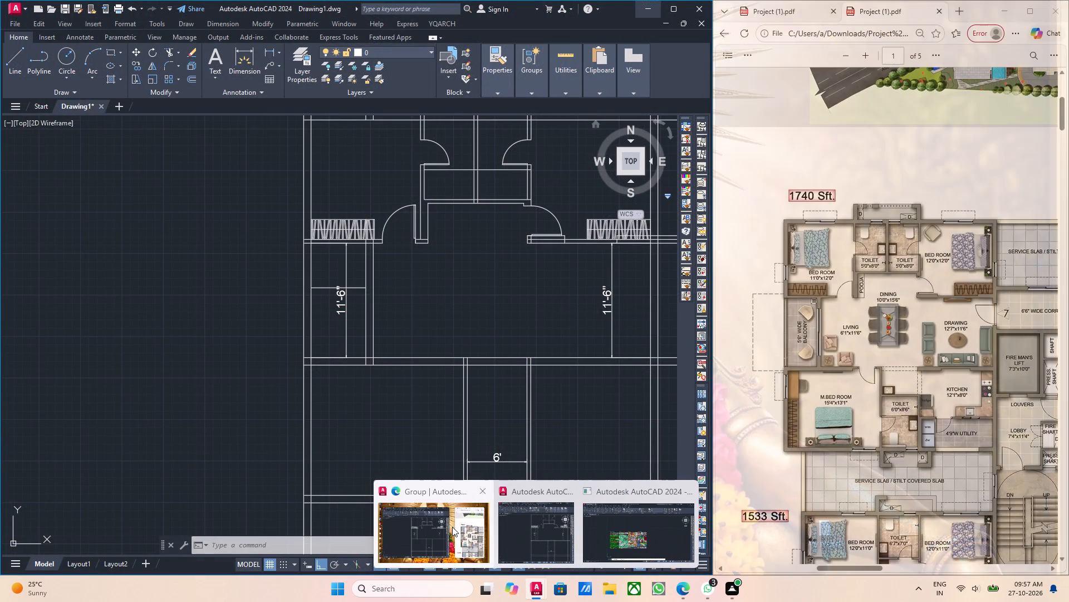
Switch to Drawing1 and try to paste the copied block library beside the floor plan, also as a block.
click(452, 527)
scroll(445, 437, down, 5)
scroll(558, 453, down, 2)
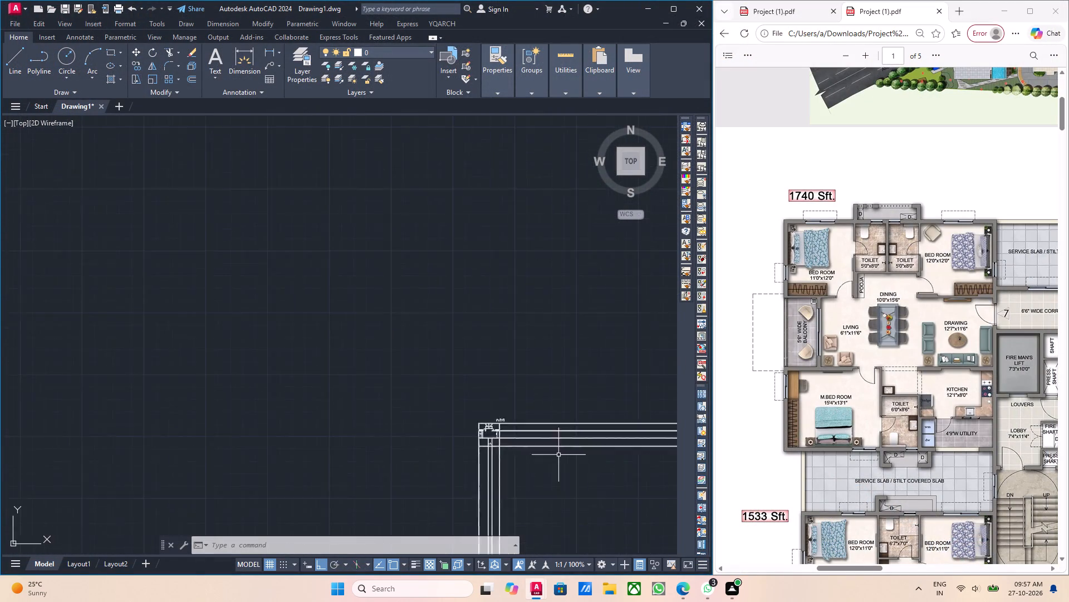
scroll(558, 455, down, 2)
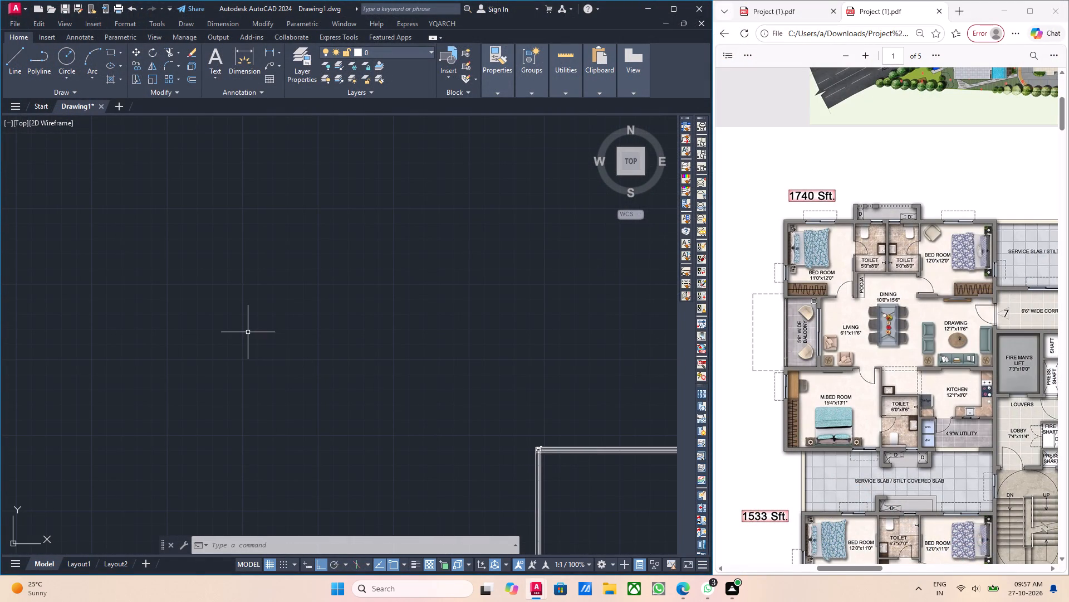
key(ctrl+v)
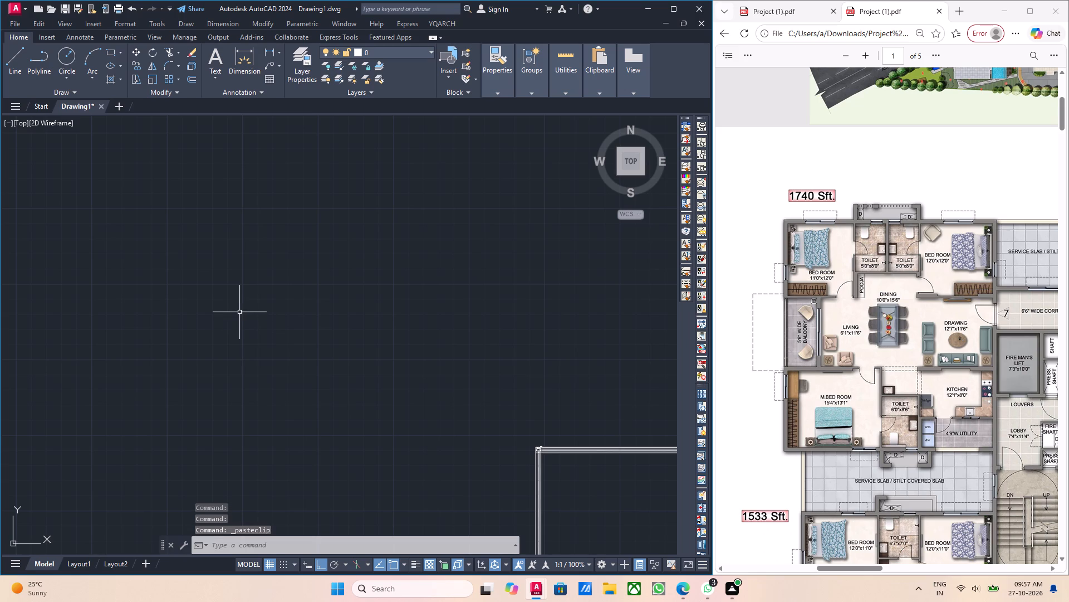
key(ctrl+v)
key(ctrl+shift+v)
Look over Drawing1 around the floor plan and the drawing origin for the pasted block library.
scroll(241, 315, down, 14)
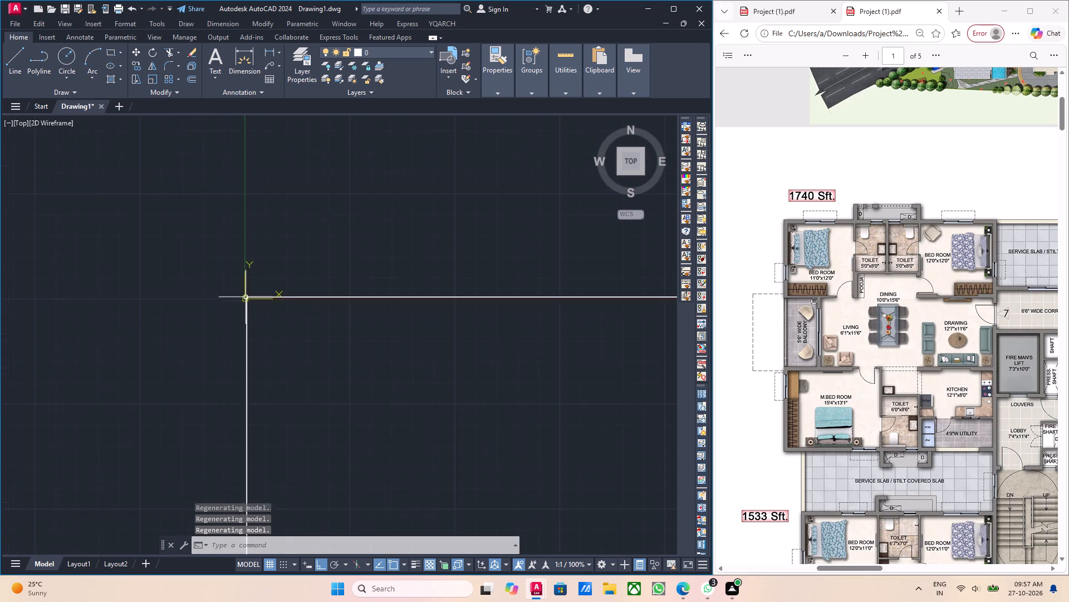
middle_drag(254, 321, 285, 435)
scroll(296, 386, down, 6)
click(176, 237)
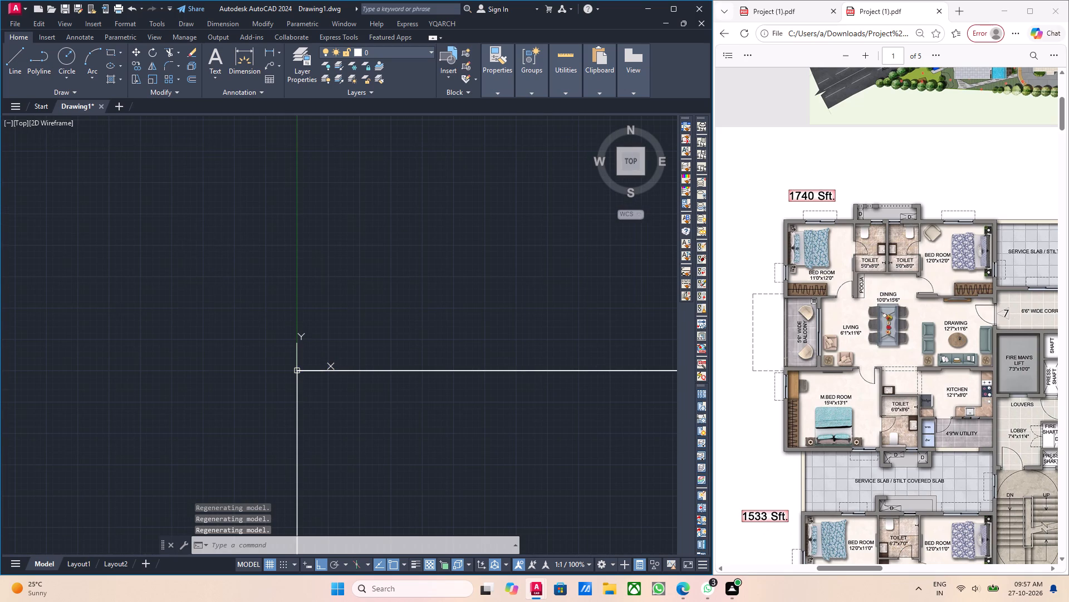
click(230, 279)
scroll(241, 283, down, 2)
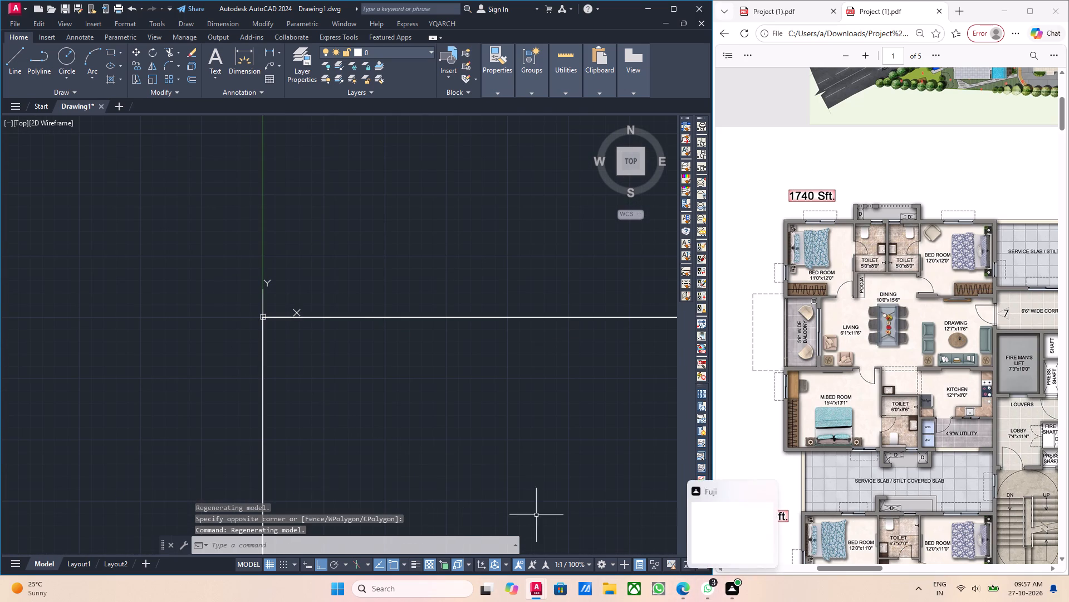
scroll(311, 299, down, 16)
scroll(315, 297, down, 20)
scroll(315, 297, down, 2)
middle_drag(451, 394, 99, 322)
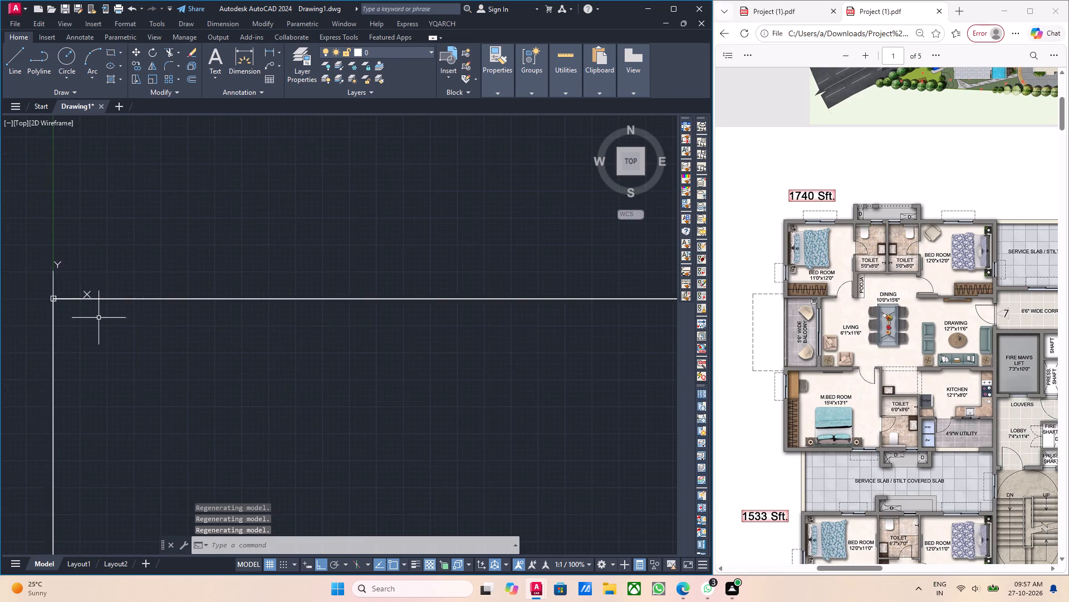
scroll(107, 314, down, 5)
scroll(111, 305, down, 20)
scroll(129, 317, down, 6)
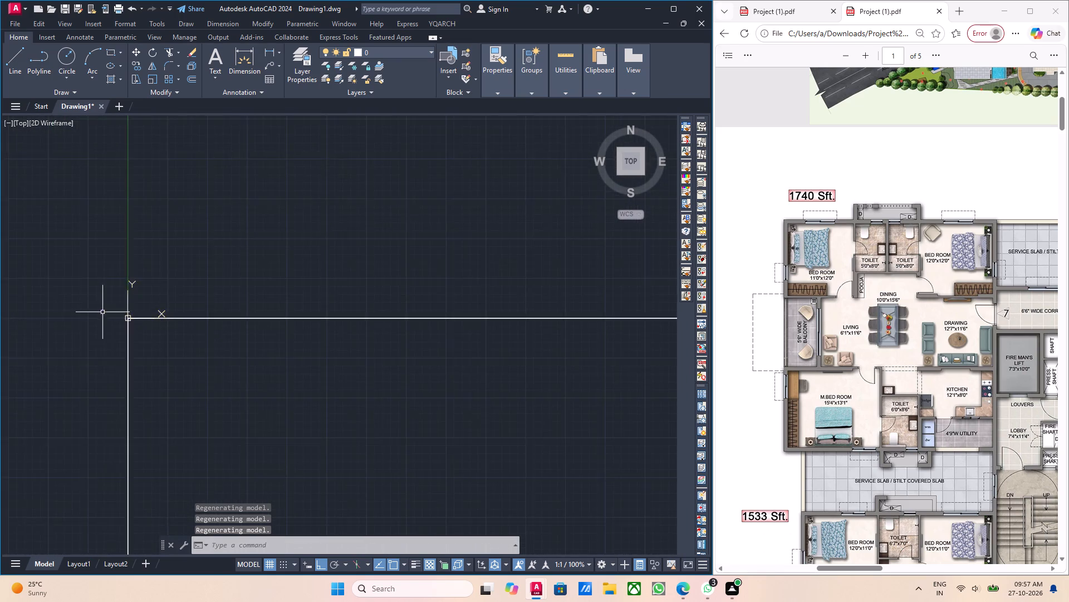
scroll(100, 312, down, 6)
scroll(347, 327, down, 5)
scroll(240, 328, up, 1)
middle_drag(178, 352, 0, 397)
scroll(0, 397, down, 6)
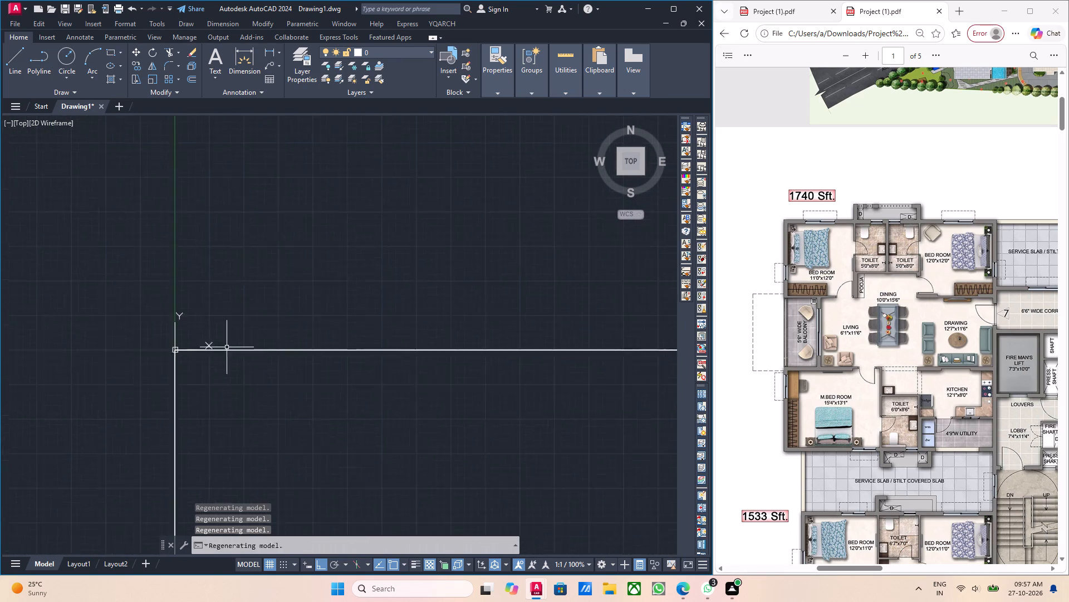
scroll(227, 347, down, 13)
scroll(311, 321, down, 19)
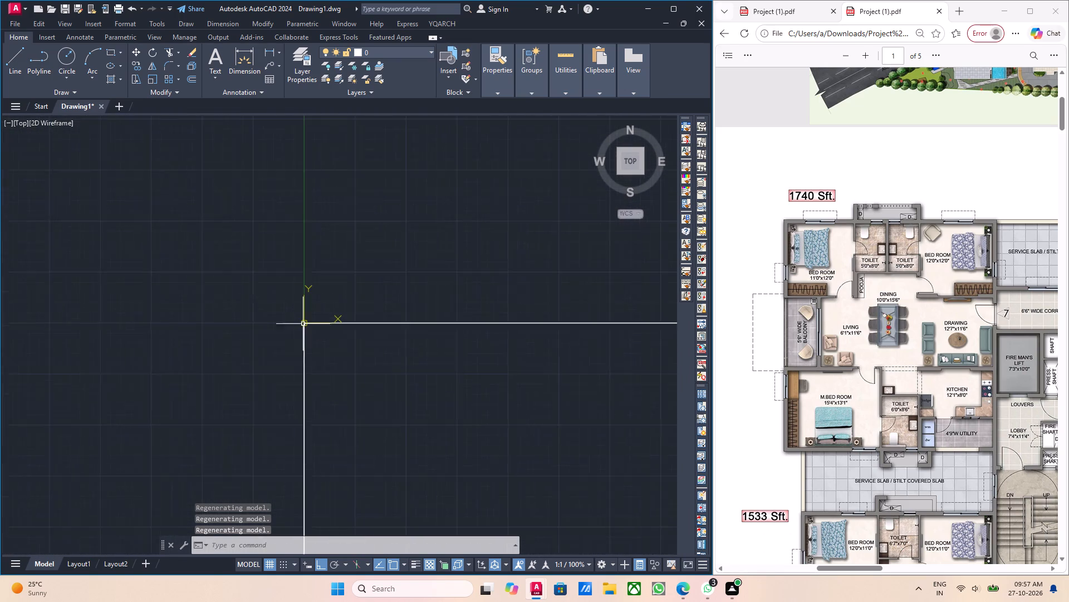
scroll(302, 324, down, 12)
middle_drag(324, 386, 0, 357)
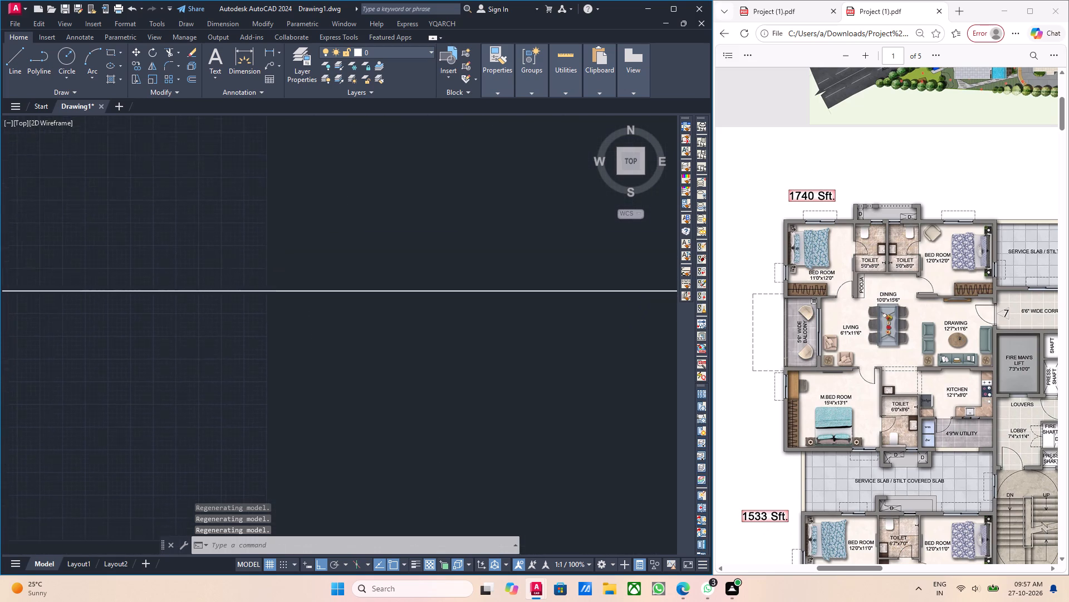
middle_drag(0, 357, 356, 406)
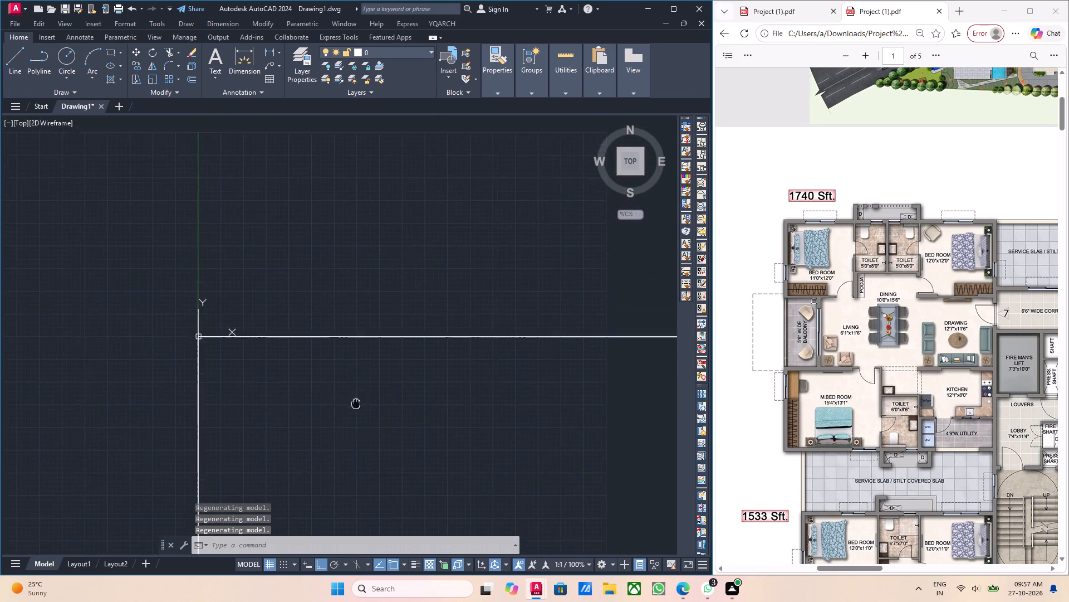
middle_drag(356, 406, 360, 420)
scroll(346, 370, down, 12)
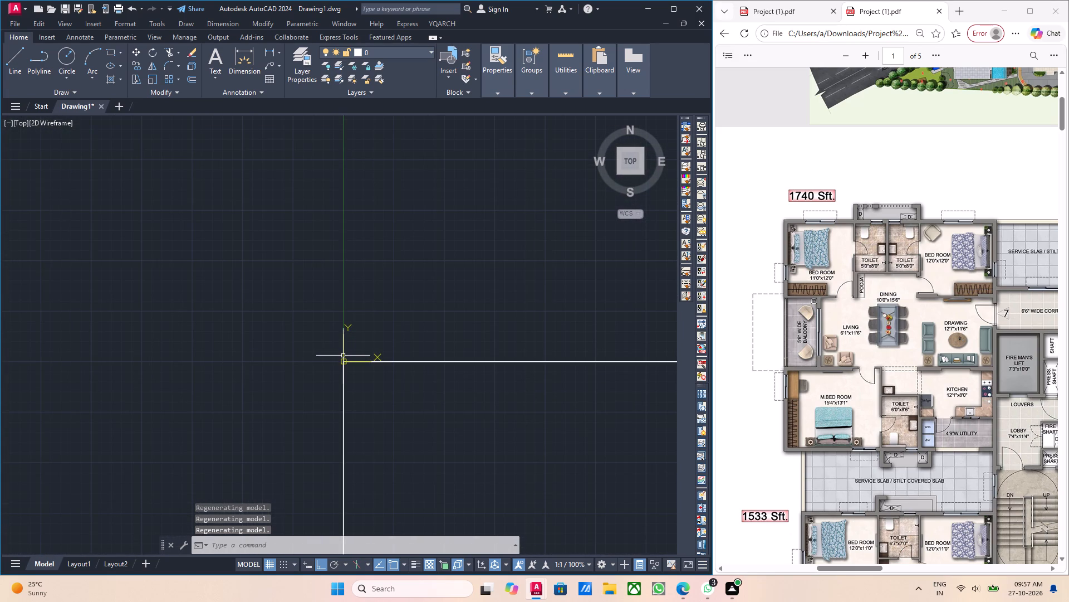
Undo the view changes and the block paste of the library in Drawing1.
key(ctrl+z)
key(ctrl+z)
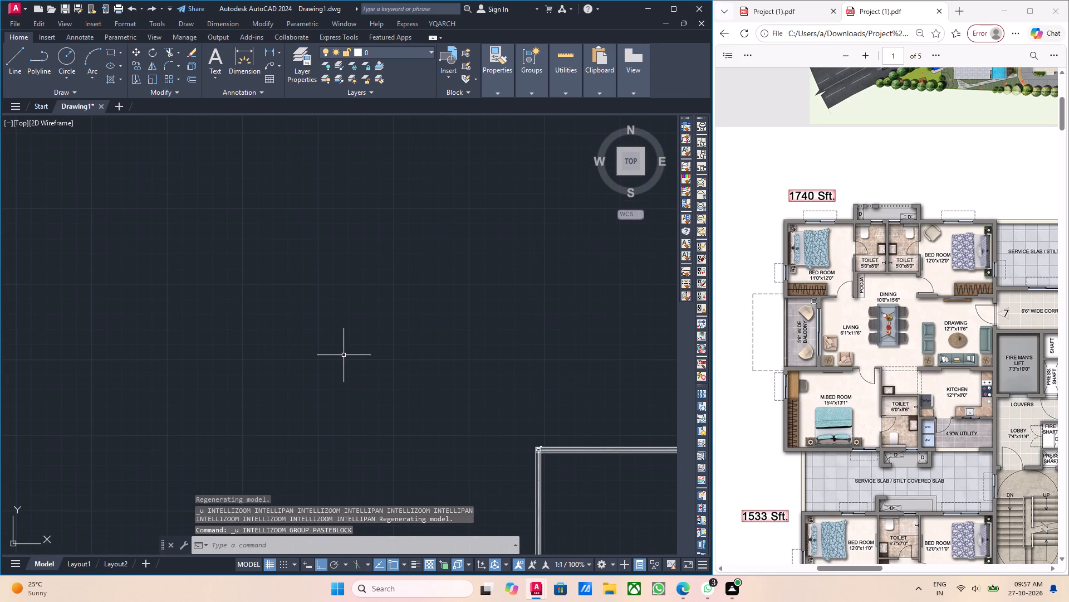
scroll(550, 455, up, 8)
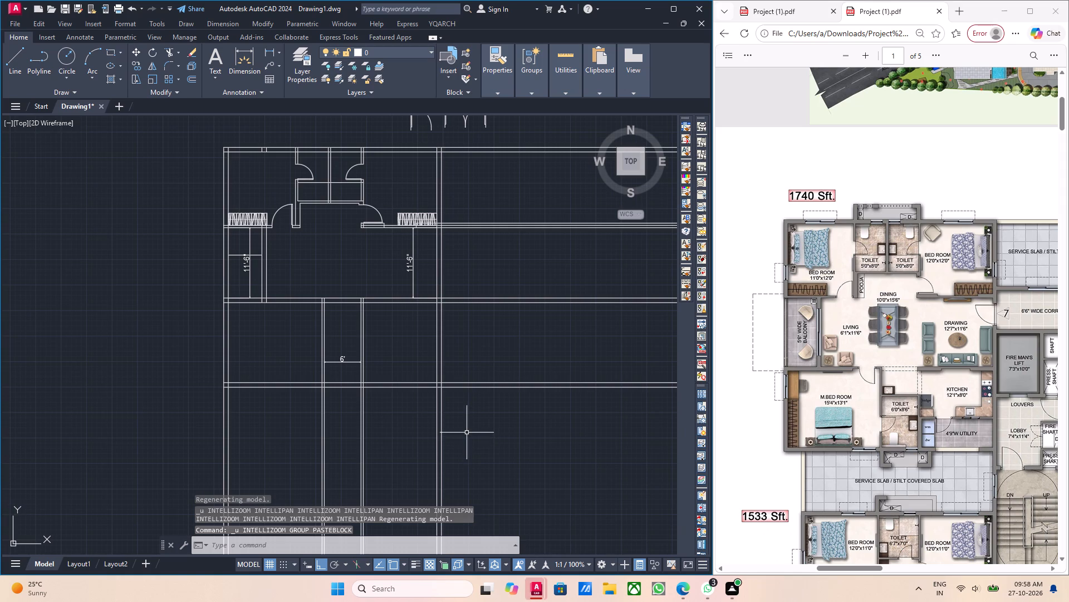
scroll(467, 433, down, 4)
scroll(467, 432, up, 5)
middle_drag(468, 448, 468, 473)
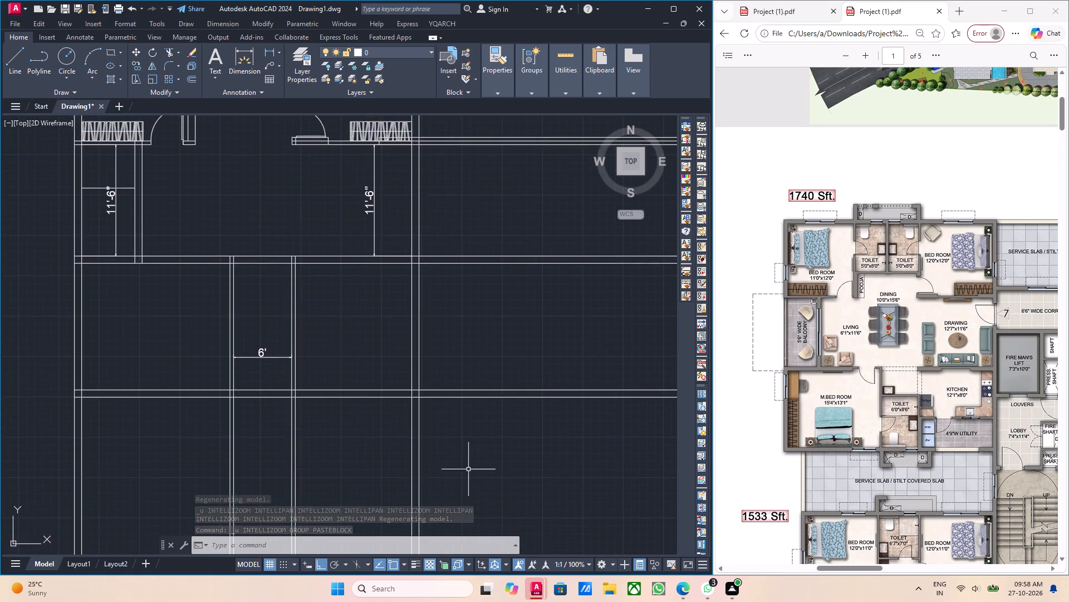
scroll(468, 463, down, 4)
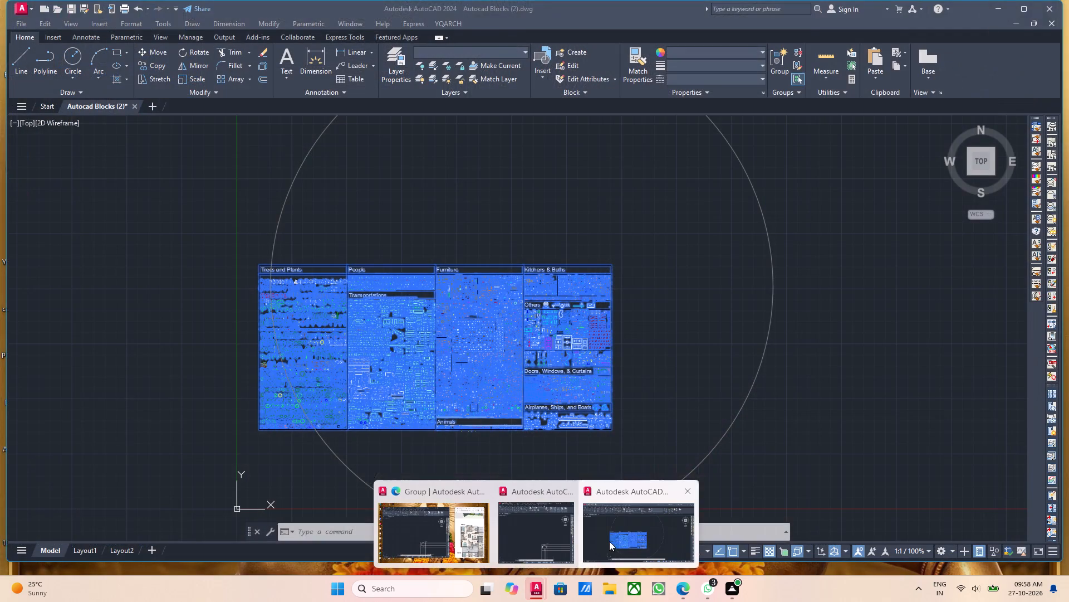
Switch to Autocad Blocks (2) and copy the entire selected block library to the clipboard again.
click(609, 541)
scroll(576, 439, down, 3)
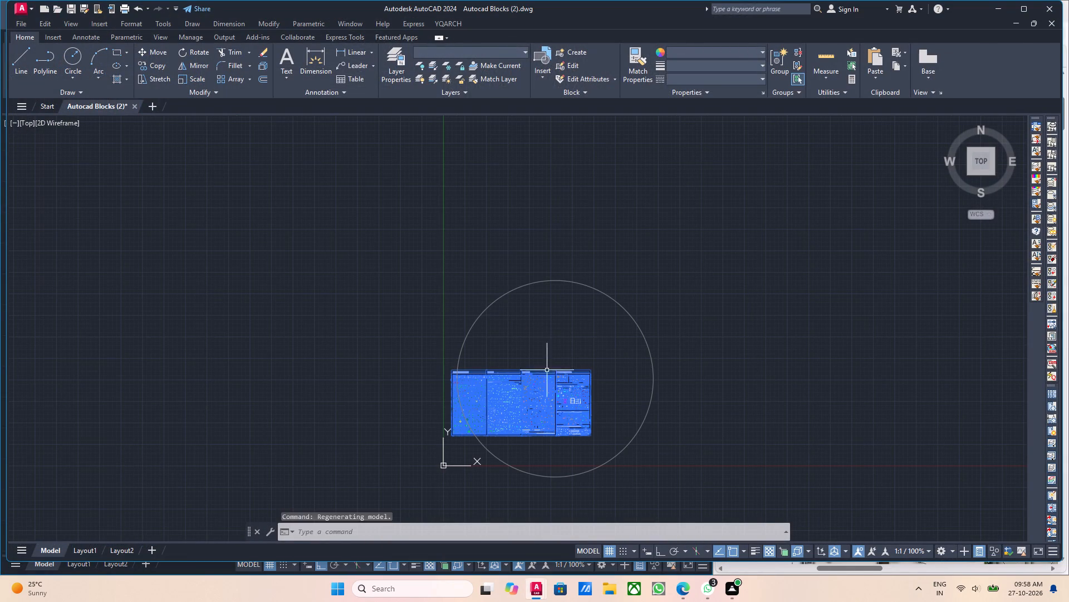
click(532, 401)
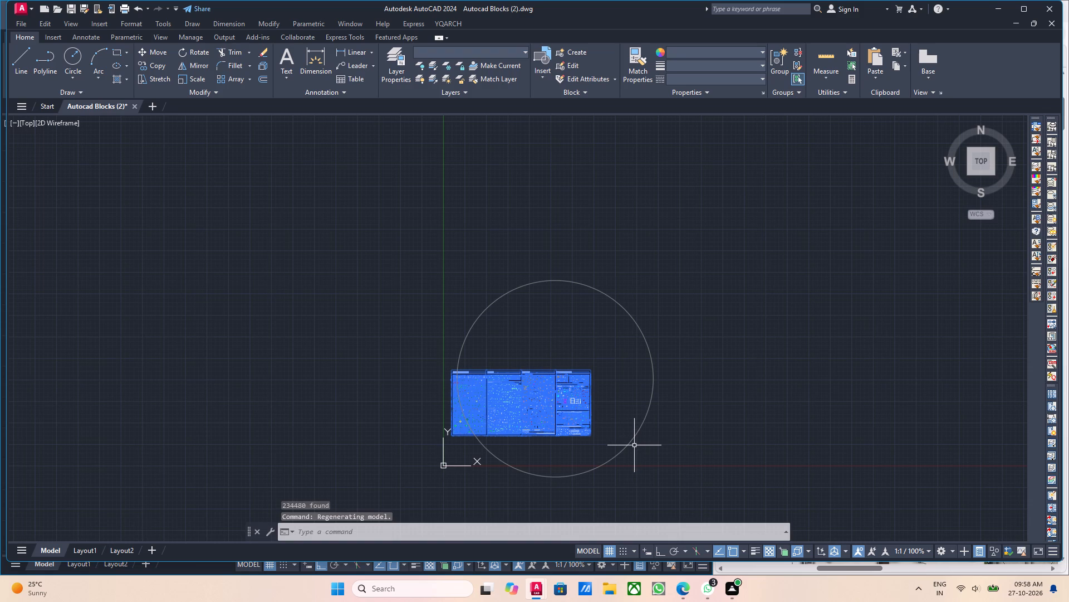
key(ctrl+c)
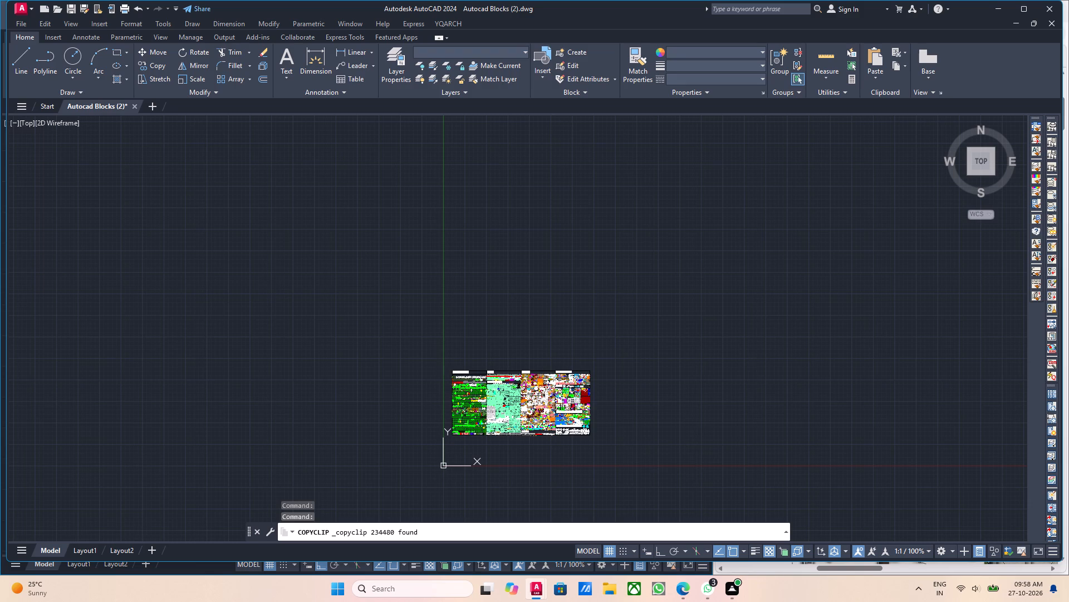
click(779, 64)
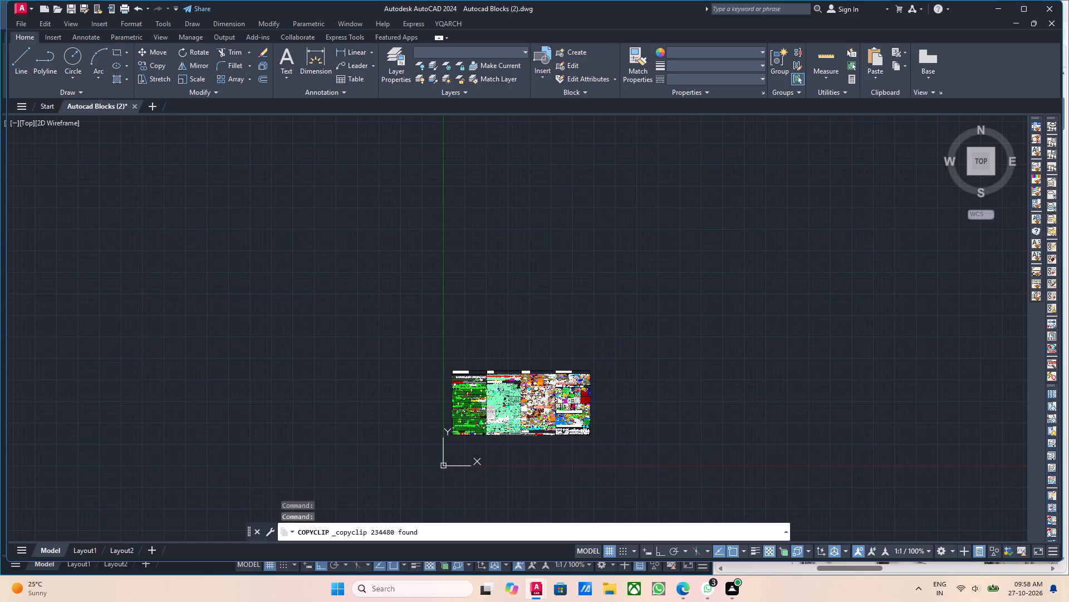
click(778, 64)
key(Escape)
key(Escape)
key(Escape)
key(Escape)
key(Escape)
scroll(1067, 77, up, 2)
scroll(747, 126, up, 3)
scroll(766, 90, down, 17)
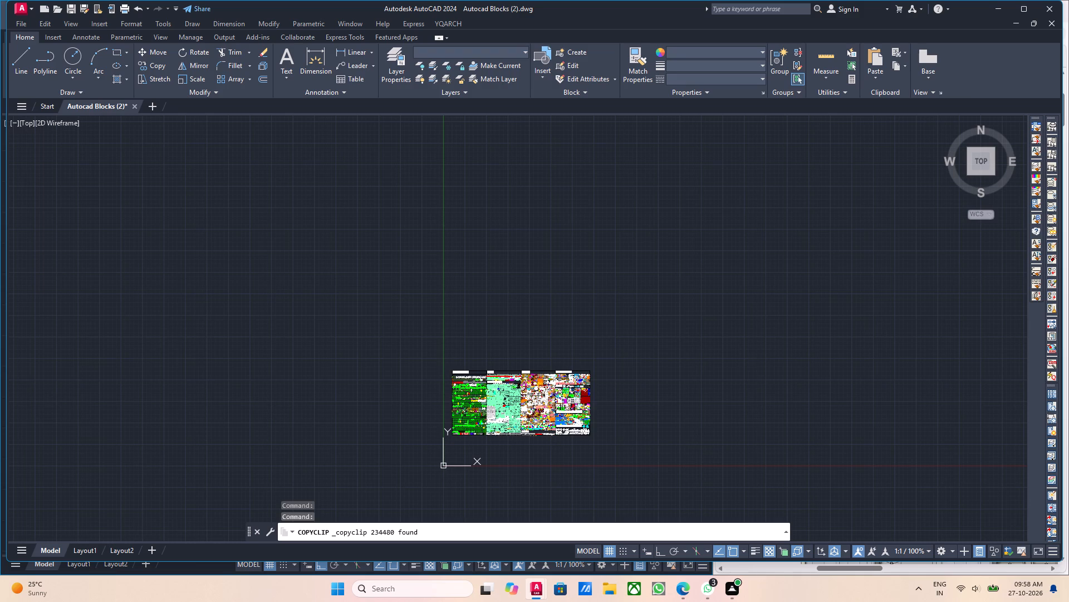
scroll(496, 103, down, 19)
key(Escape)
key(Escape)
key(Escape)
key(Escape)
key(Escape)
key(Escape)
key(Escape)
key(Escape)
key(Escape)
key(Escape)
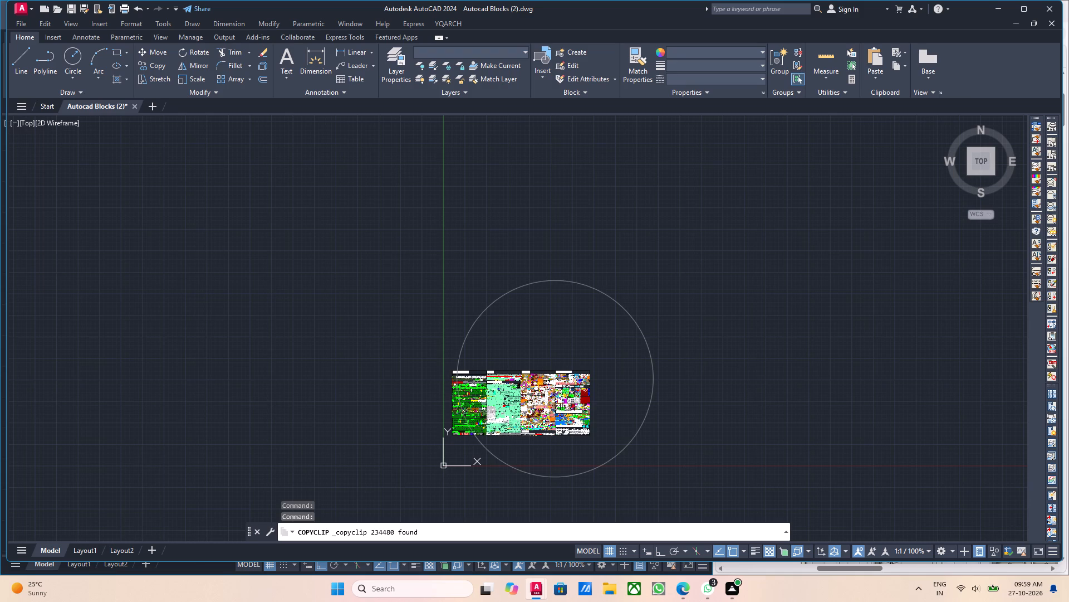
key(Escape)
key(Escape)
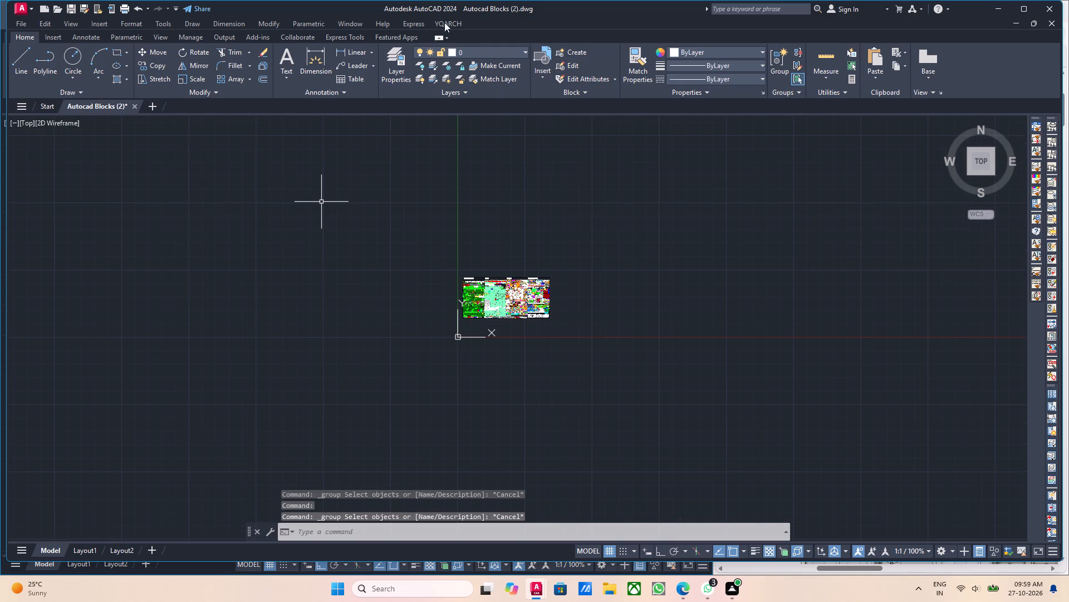
Copy only the rectangular six-chair dining table block at the edge of the furniture section, beside Kitchens & Baths.
scroll(543, 294, up, 12)
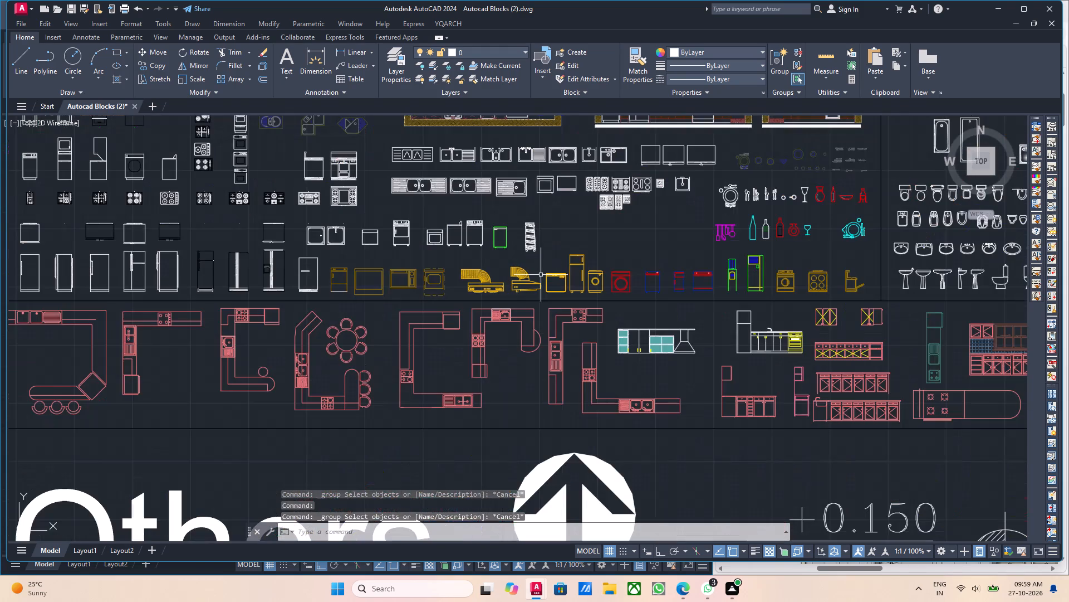
scroll(443, 352, down, 2)
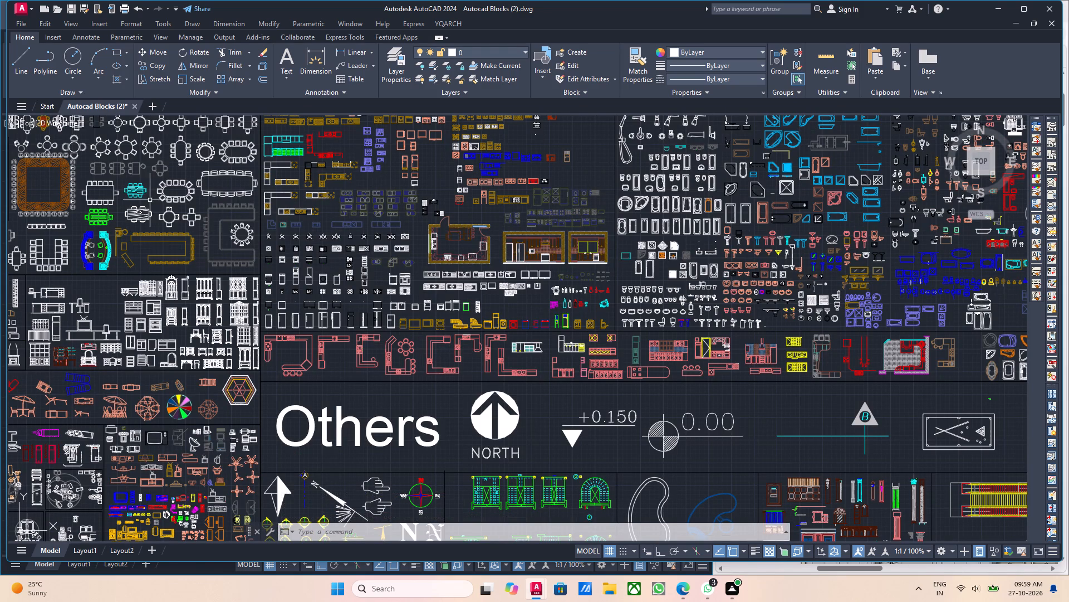
middle_drag(164, 201, 223, 227)
scroll(239, 214, up, 4)
scroll(241, 212, down, 3)
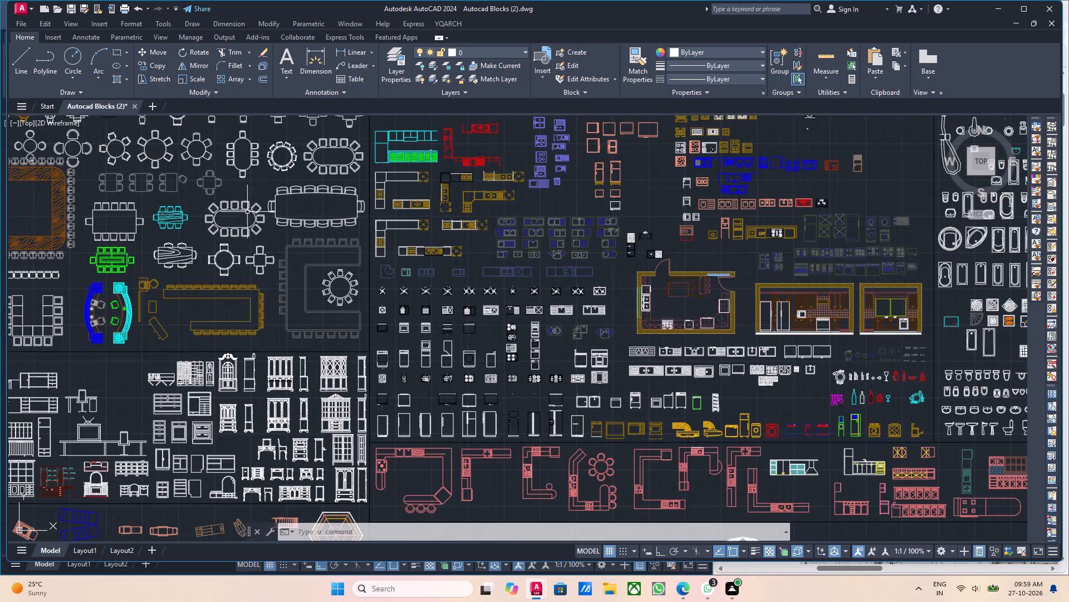
middle_drag(287, 218, 314, 265)
scroll(266, 206, up, 3)
scroll(267, 205, down, 3)
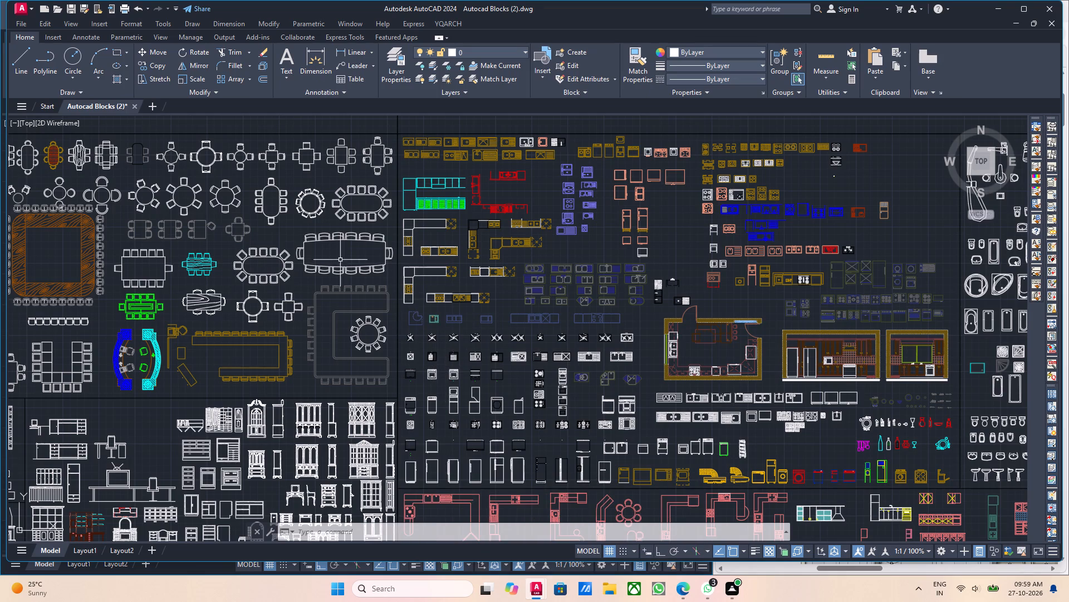
scroll(274, 221, up, 2)
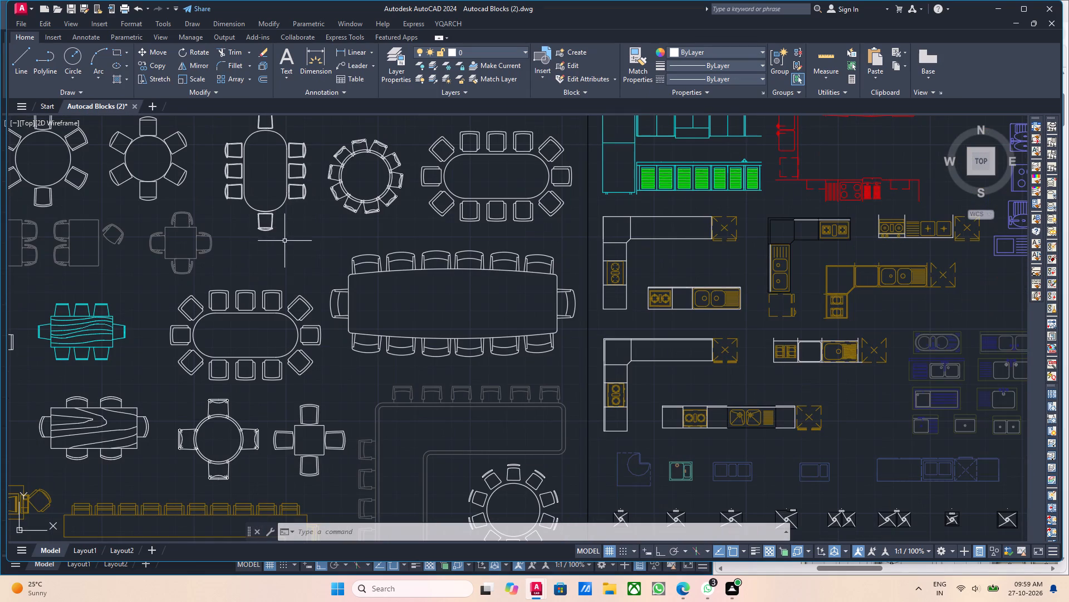
scroll(301, 239, down, 3)
middle_drag(316, 248, 339, 273)
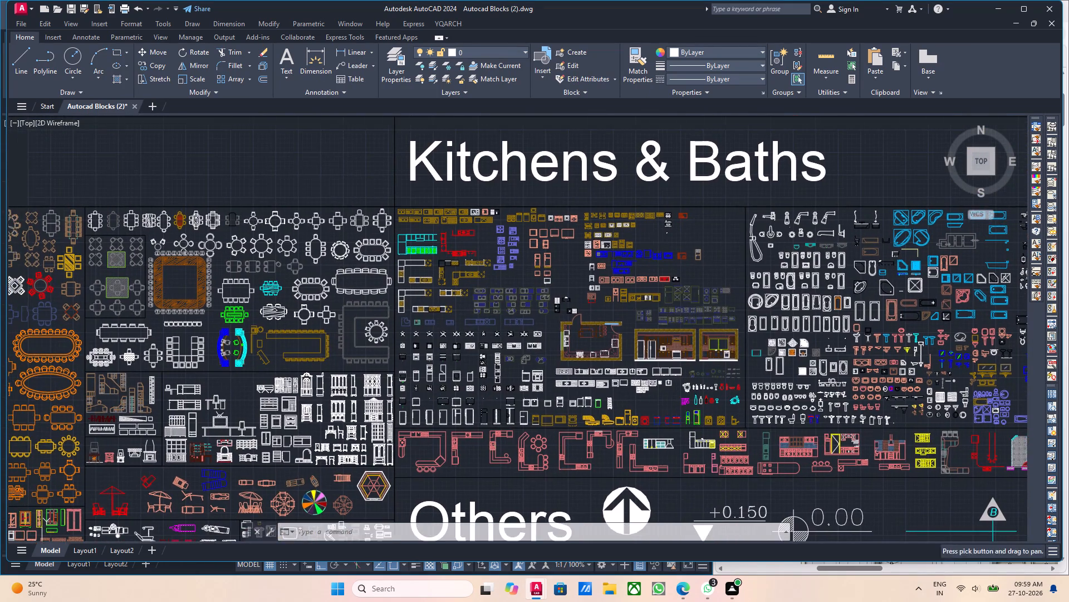
scroll(317, 257, up, 2)
middle_drag(352, 246, 322, 303)
middle_drag(437, 260, 372, 280)
scroll(405, 276, up, 3)
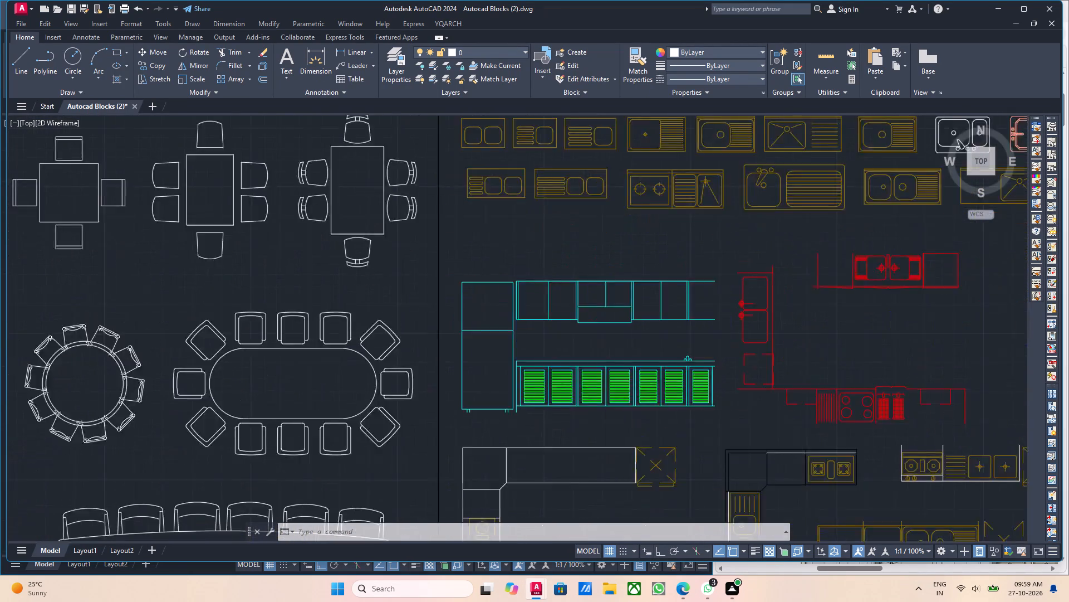
scroll(409, 284, down, 2)
middle_drag(410, 295, 415, 320)
click(424, 312)
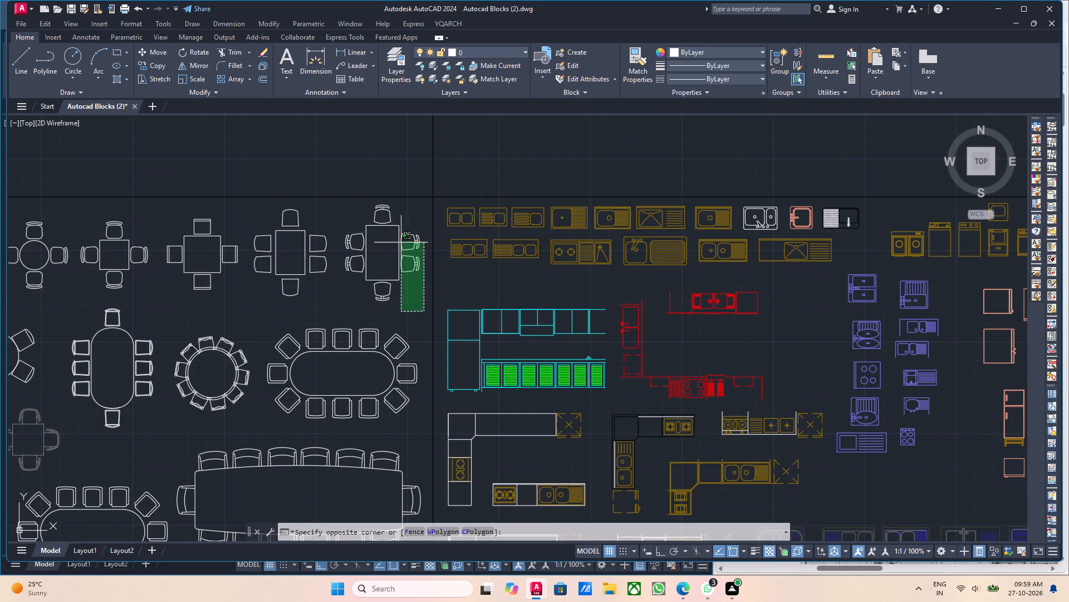
click(339, 204)
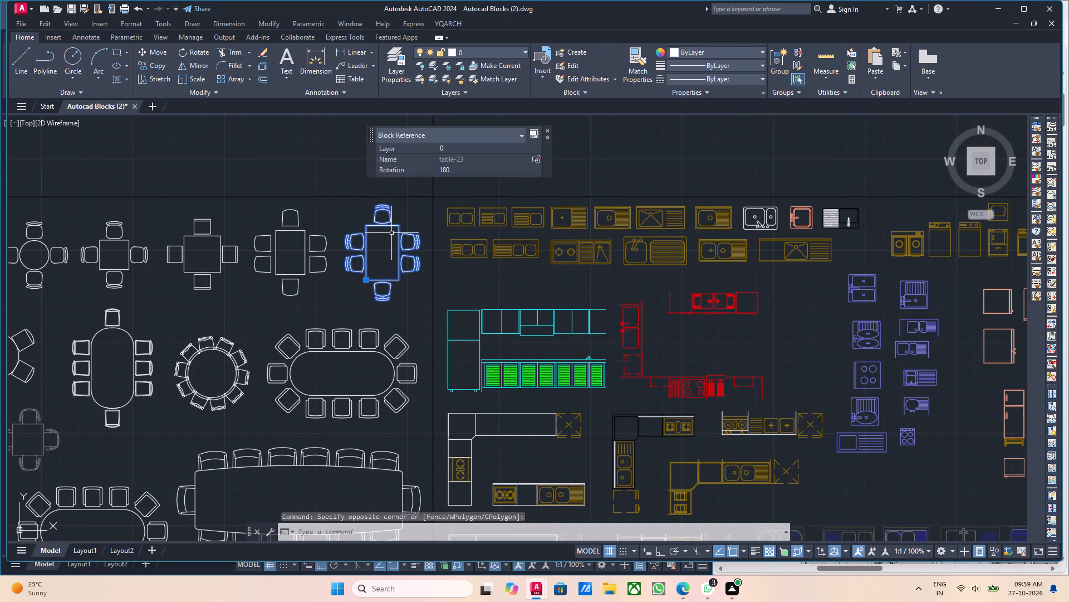
key(ctrl+c)
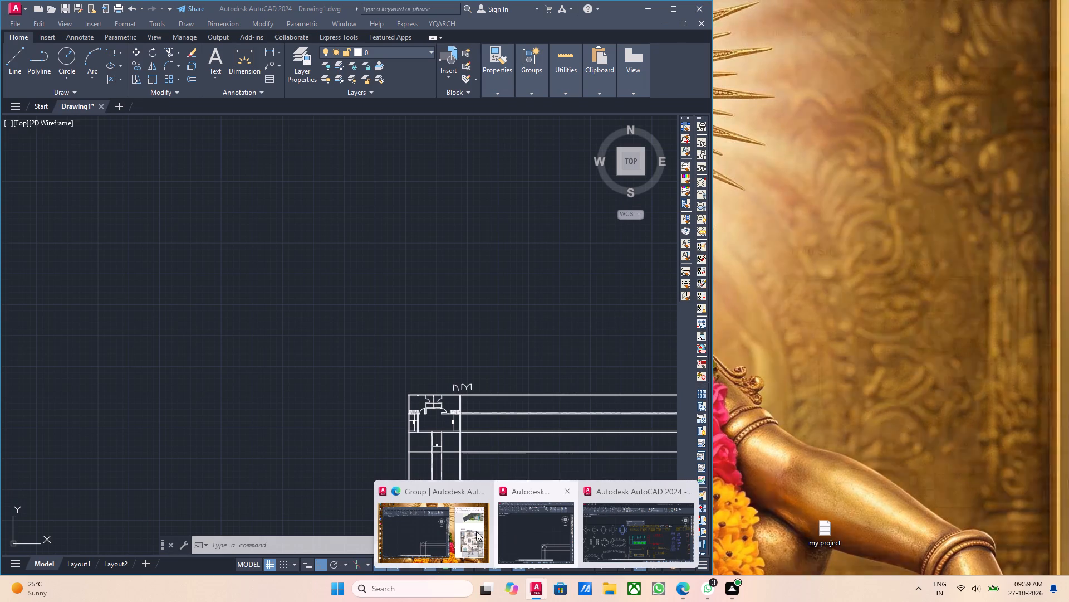
Switch to Drawing1 and paste the six-chair dining table in the empty area above the floor plan, beyond the double-door symbol.
click(421, 523)
scroll(442, 405, up, 5)
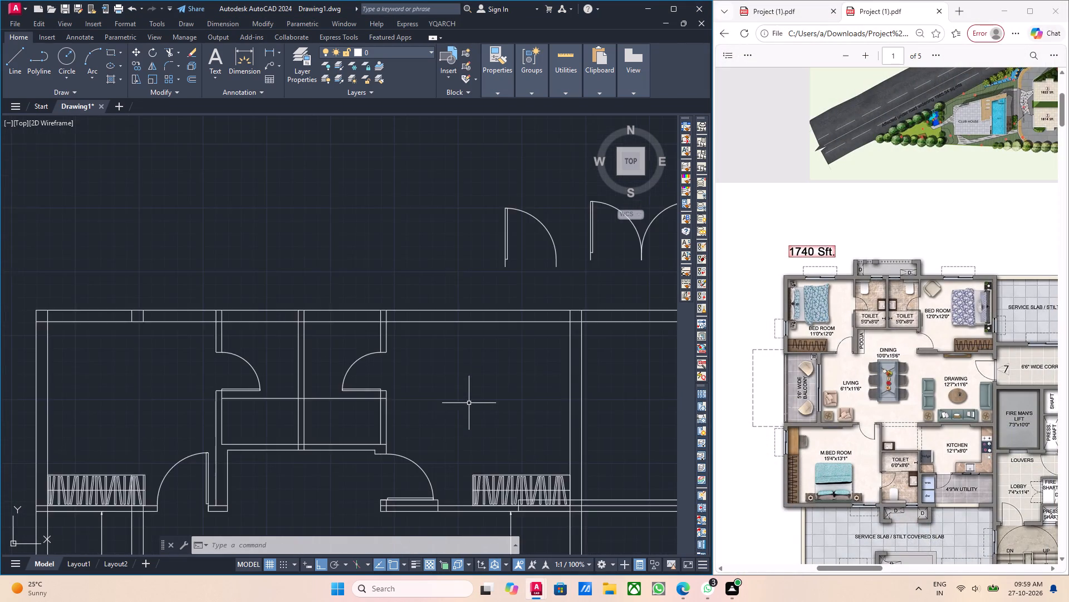
scroll(469, 401, down, 3)
scroll(421, 337, down, 3)
key(ctrl+v)
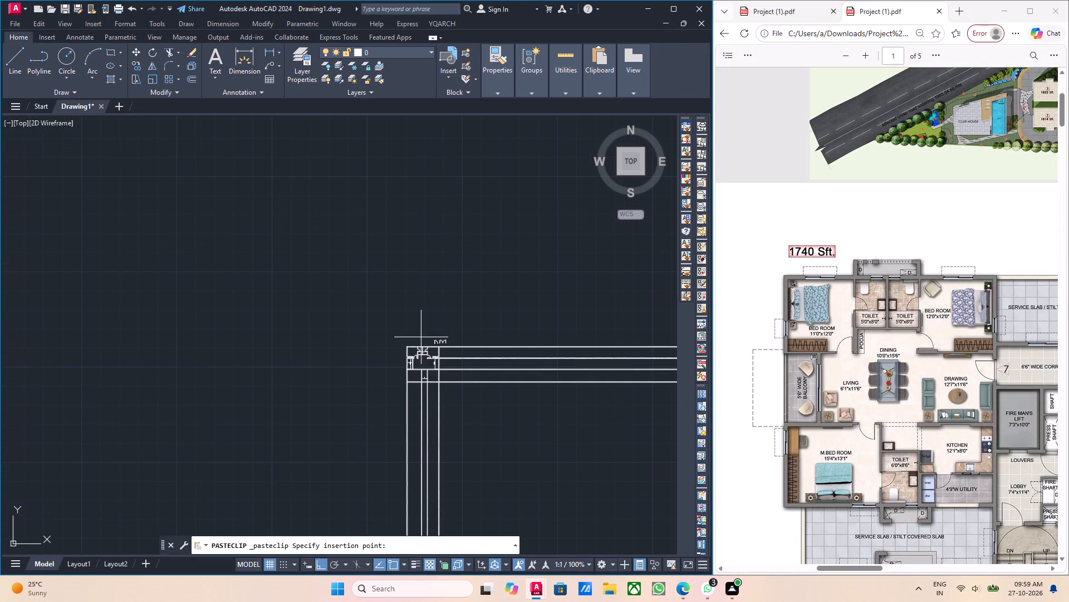
scroll(470, 323, up, 1)
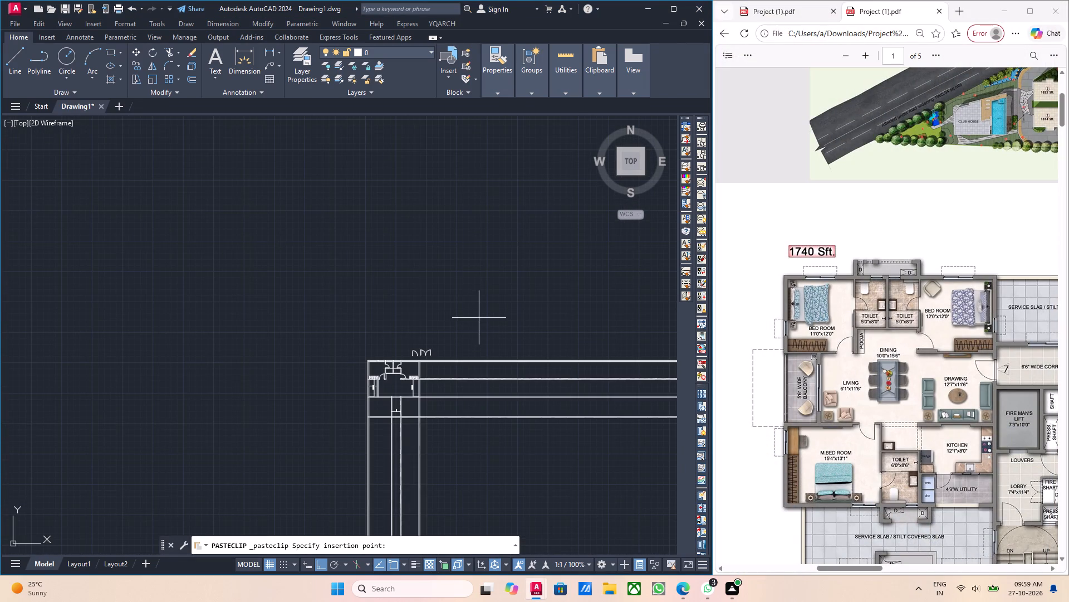
scroll(478, 313, up, 2)
scroll(330, 457, up, 4)
scroll(266, 444, up, 2)
scroll(267, 439, down, 4)
click(398, 289)
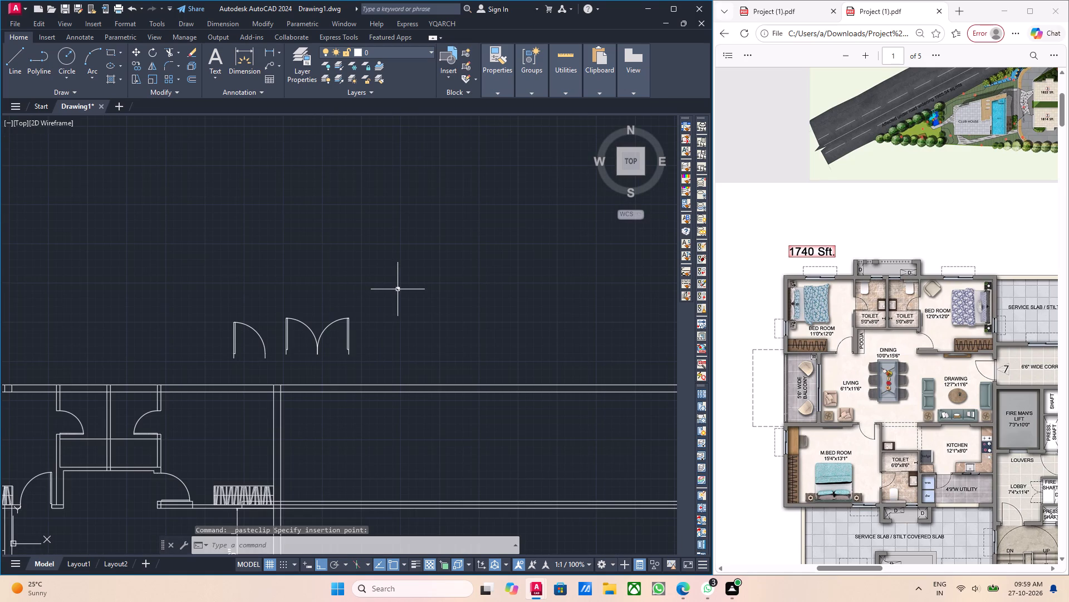
key(Escape)
scroll(423, 302, up, 3)
key(Escape)
Scale up the pasted dining table block freehand from a base point just outside it, using a distance of about 1'-9.9".
drag(385, 309, 290, 213)
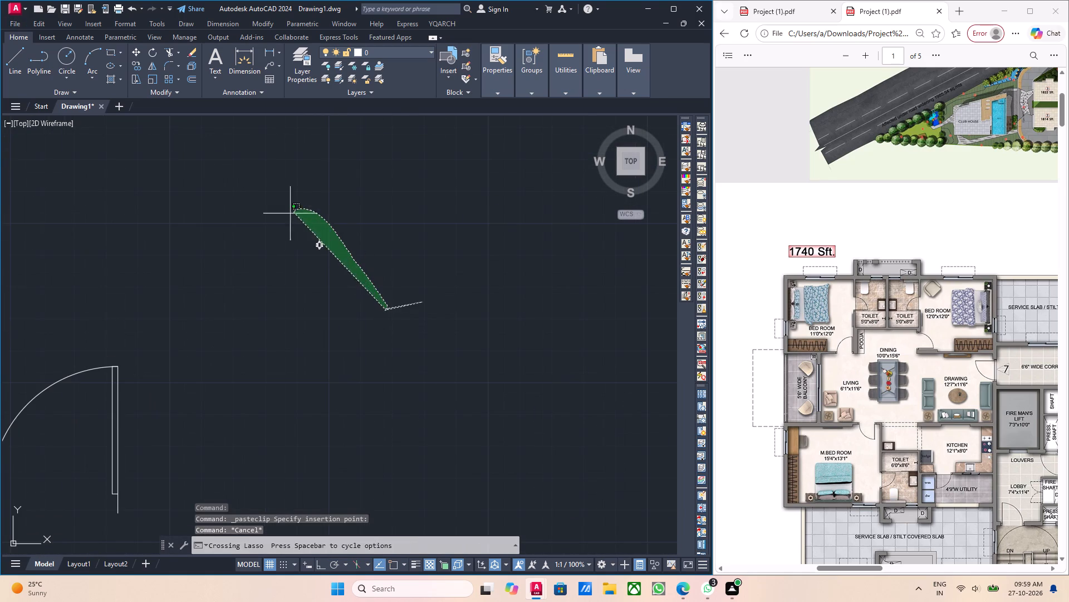
drag(290, 213, 270, 288)
key(s)
key(c)
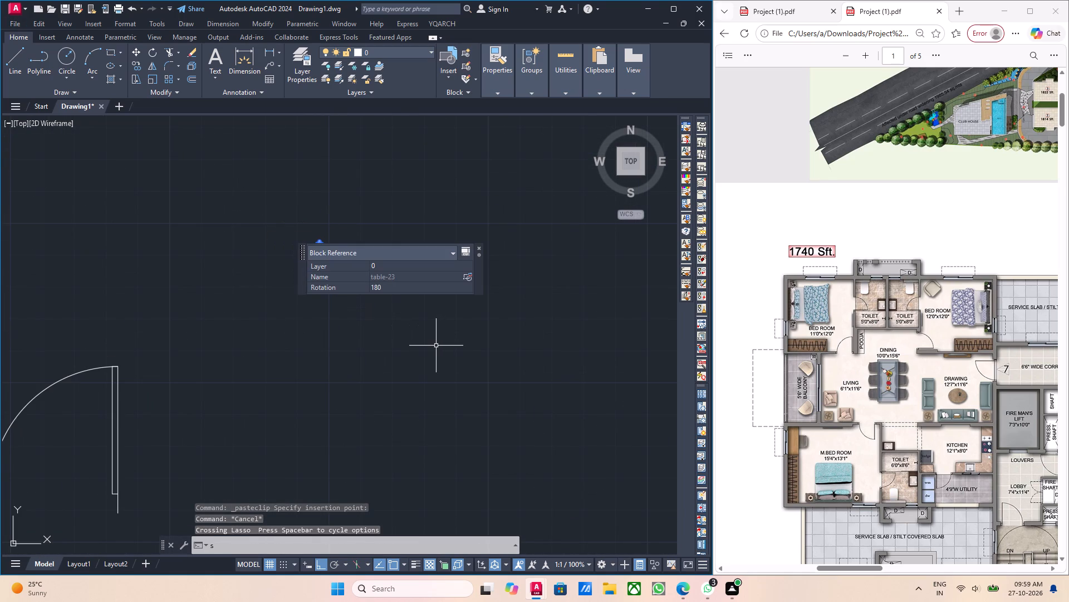
key(Return)
scroll(351, 251, up, 2)
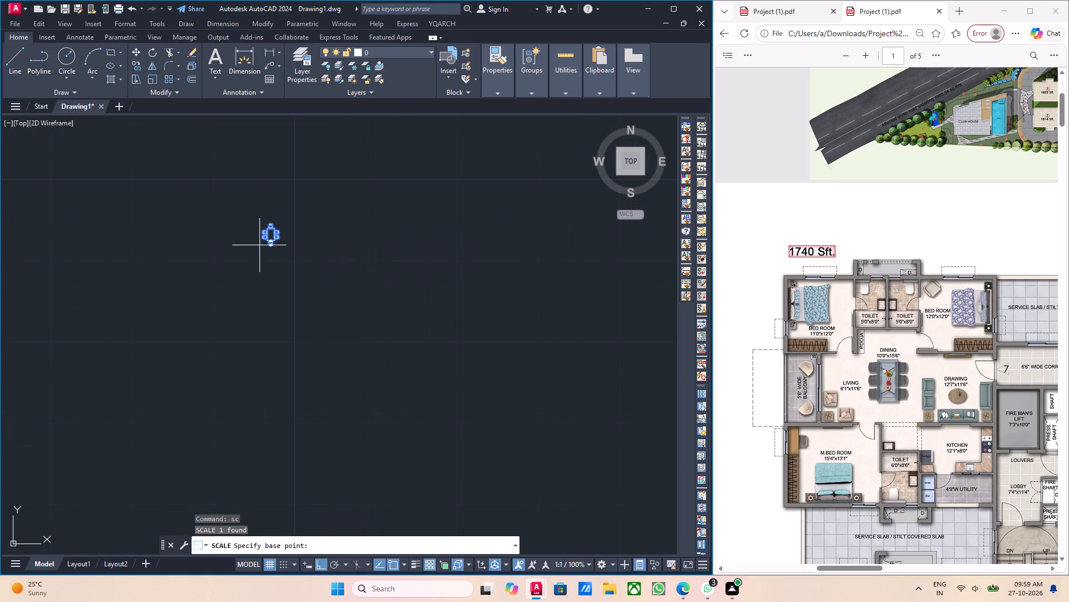
click(260, 250)
scroll(376, 307, down, 3)
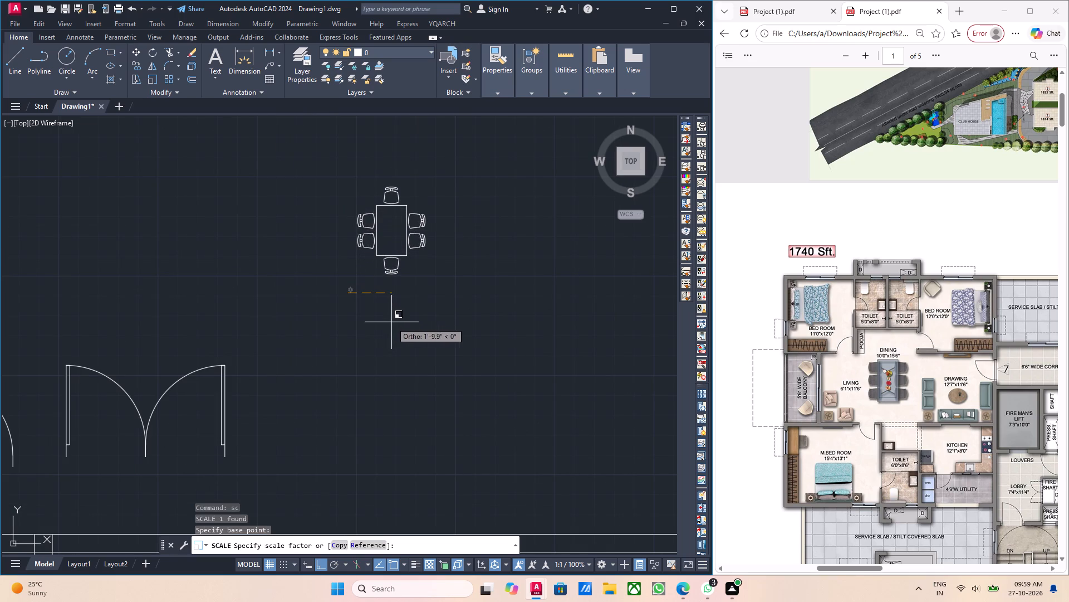
click(393, 323)
scroll(419, 322, down, 4)
middle_drag(453, 355, 494, 360)
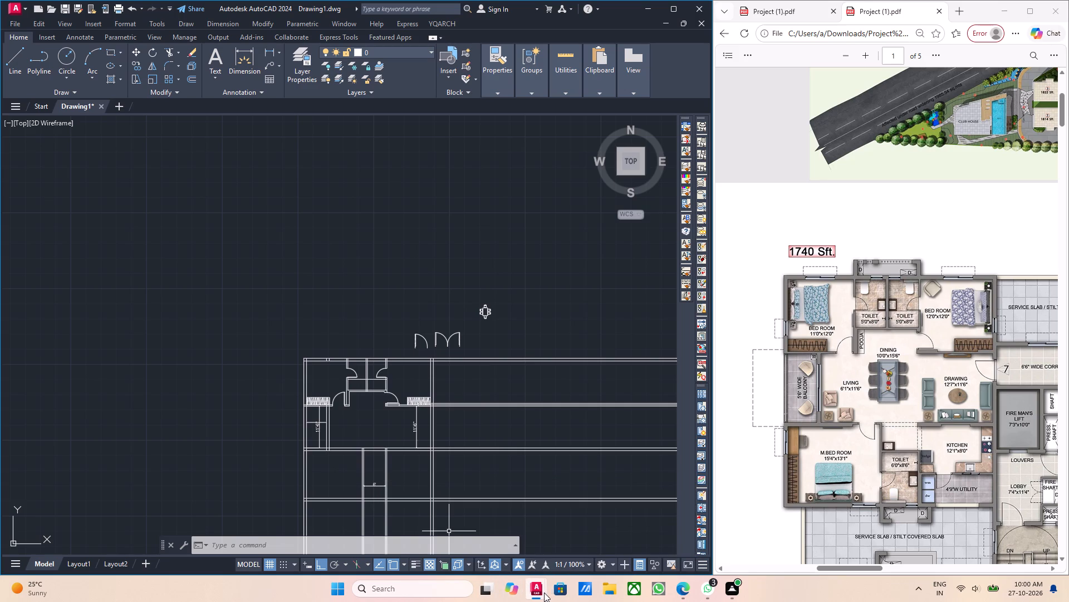
Look through the Autocad Blocks (2) library and its furniture section for a suitable chair, comparing with the reference PDF plan.
click(626, 553)
scroll(380, 360, down, 2)
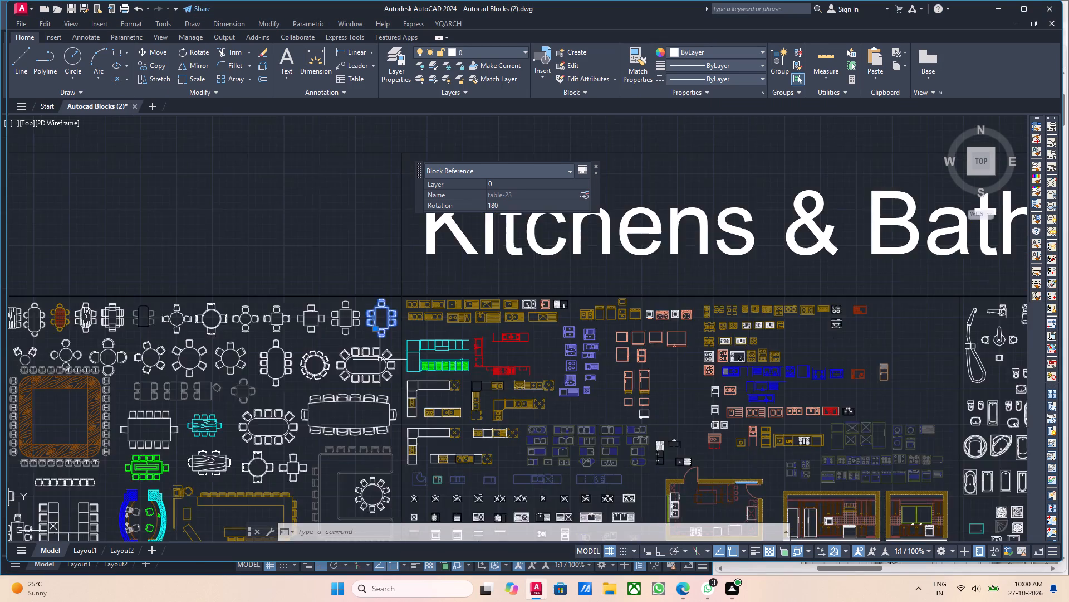
scroll(326, 368, down, 1)
middle_drag(325, 369, 430, 331)
key(Escape)
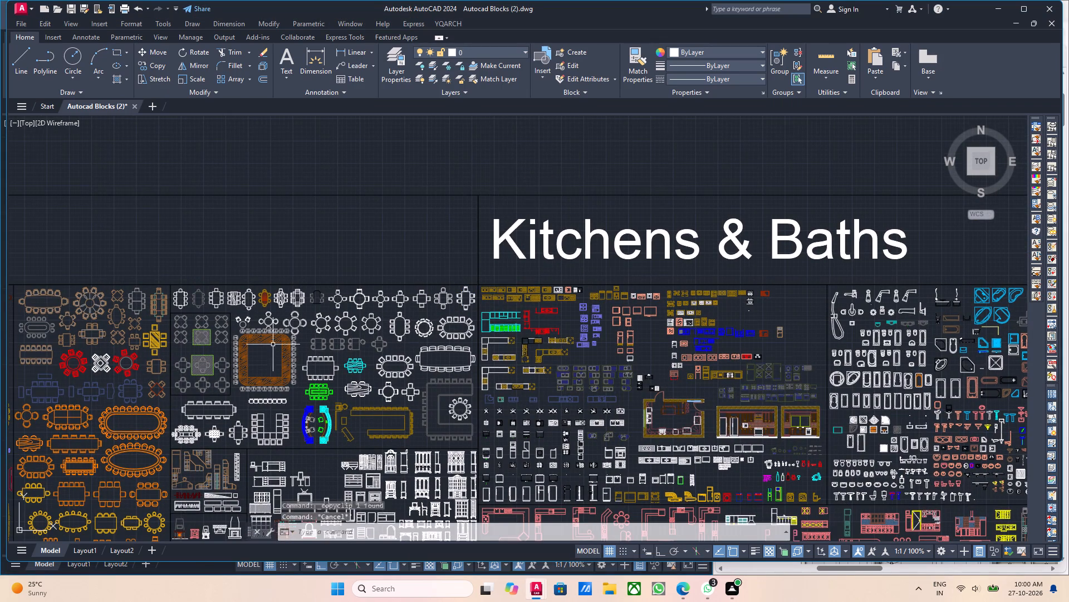
middle_drag(273, 344, 352, 323)
middle_drag(159, 357, 375, 257)
middle_drag(262, 293, 396, 274)
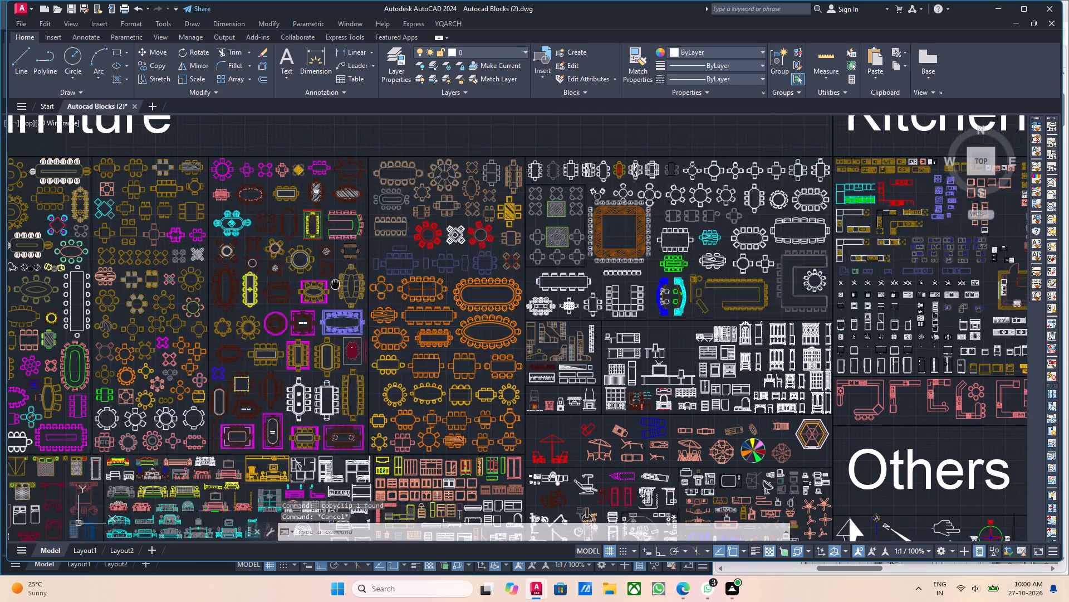
middle_drag(396, 274, 403, 271)
middle_drag(307, 290, 347, 298)
middle_drag(290, 313, 532, 313)
middle_drag(320, 344, 482, 319)
scroll(348, 342, down, 2)
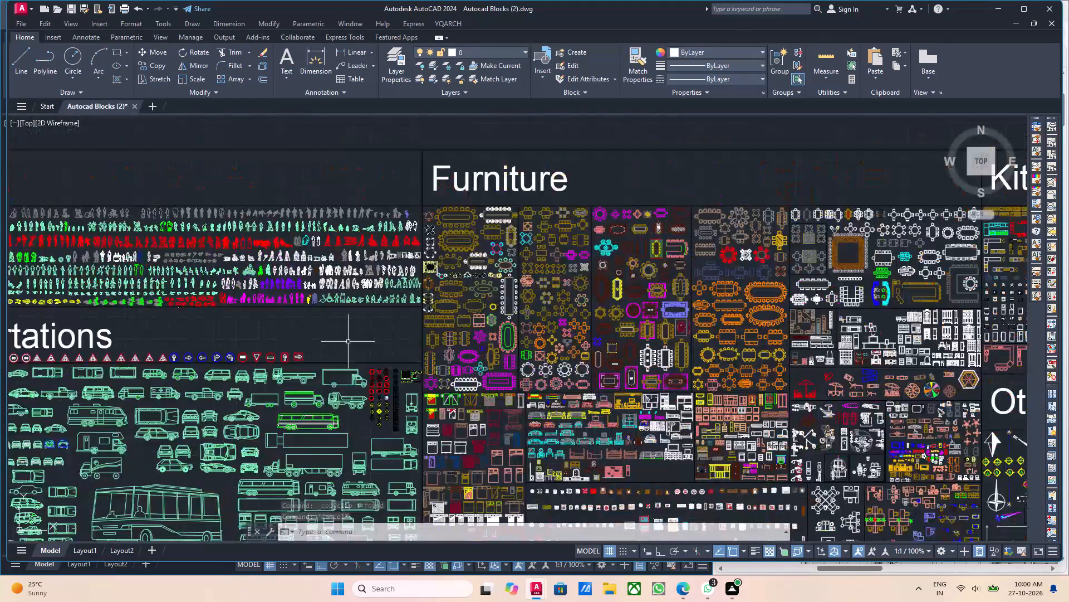
middle_drag(546, 402, 508, 361)
scroll(74, 276, up, 2)
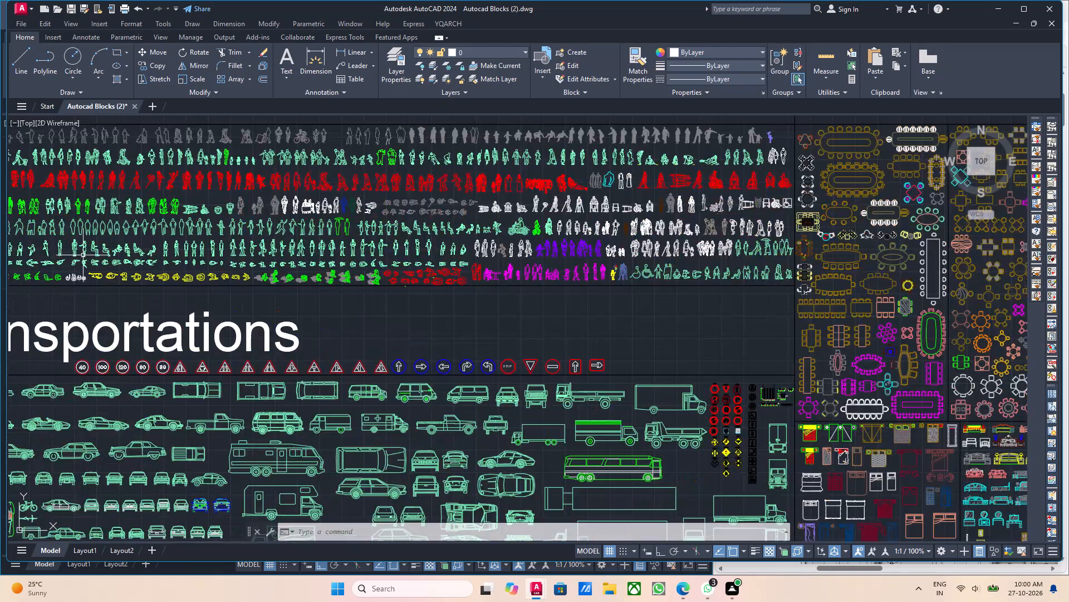
scroll(87, 253, up, 3)
scroll(90, 254, down, 3)
scroll(176, 264, down, 2)
middle_drag(188, 285, 379, 262)
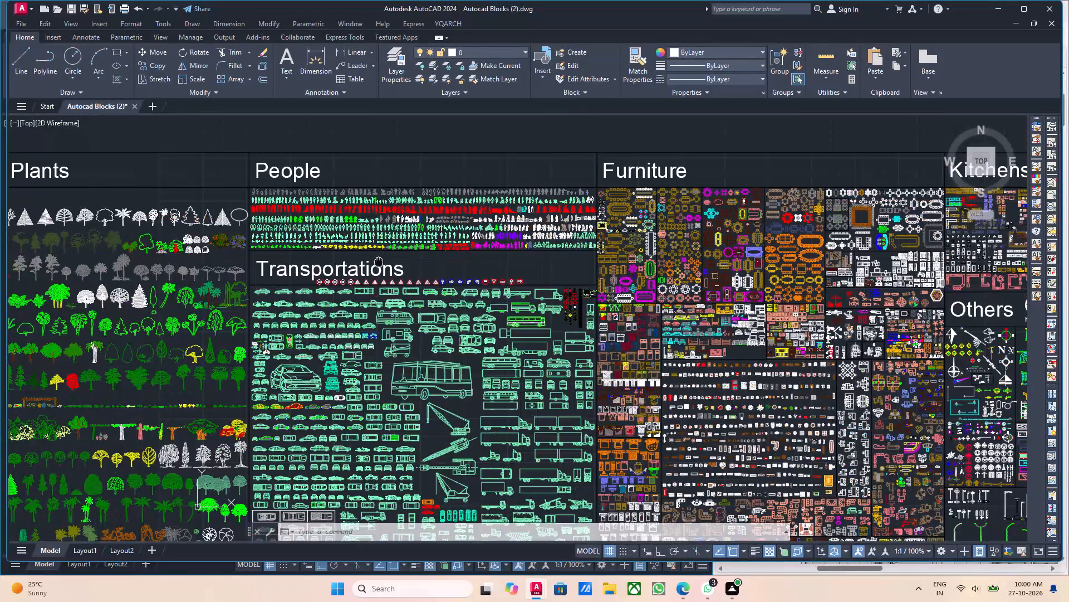
middle_drag(171, 310, 286, 325)
middle_drag(146, 339, 252, 350)
middle_drag(175, 348, 194, 341)
scroll(200, 338, down, 3)
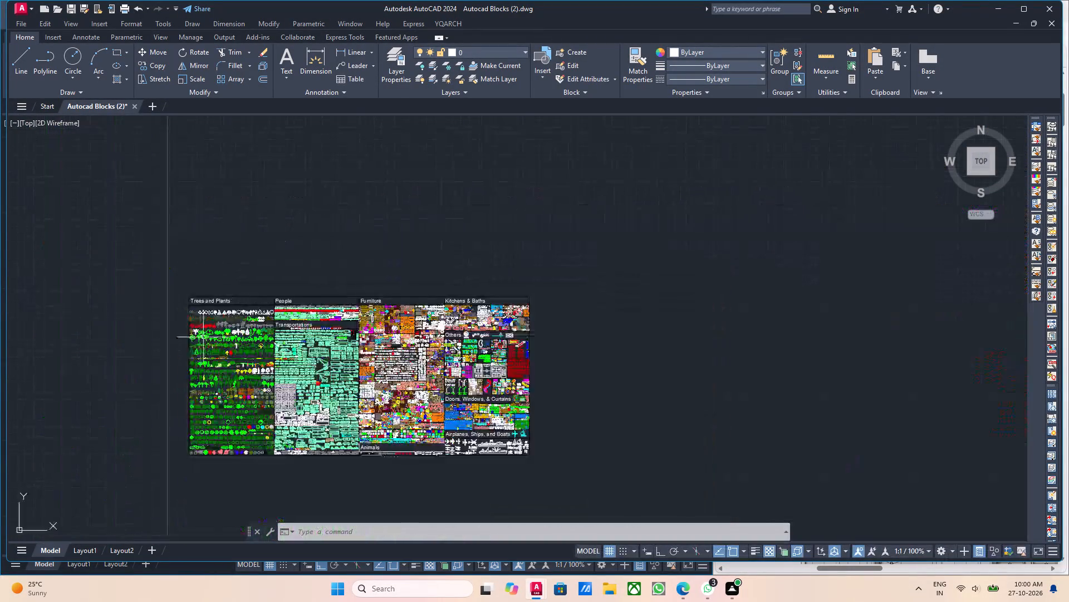
middle_drag(301, 397, 243, 334)
scroll(239, 356, up, 5)
middle_drag(308, 383, 202, 385)
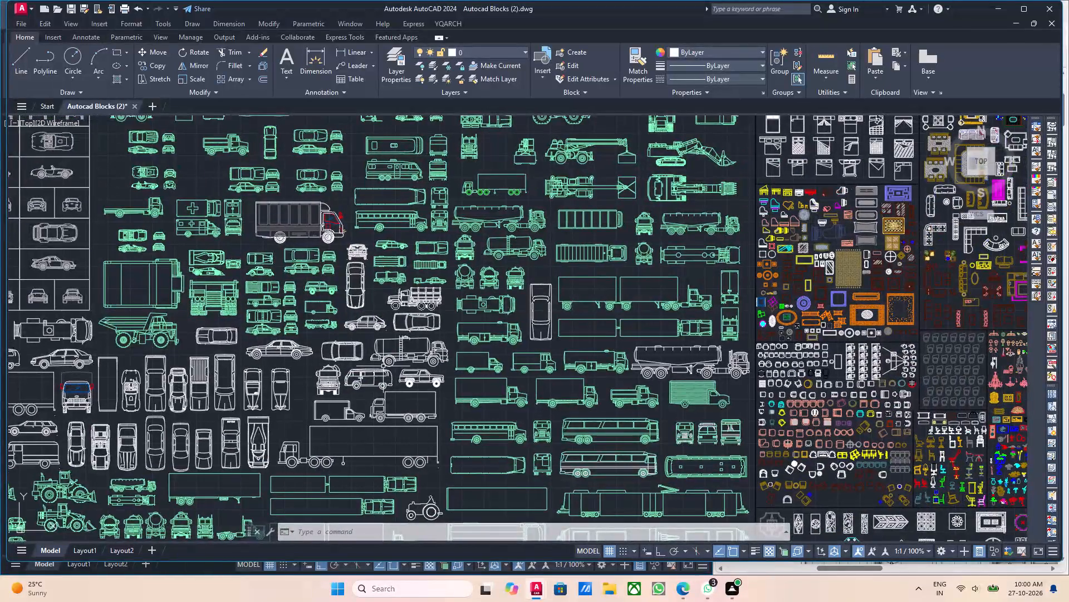
middle_drag(385, 366, 280, 365)
middle_drag(555, 369, 255, 352)
scroll(486, 349, up, 1)
middle_drag(474, 352, 439, 365)
scroll(464, 391, up, 2)
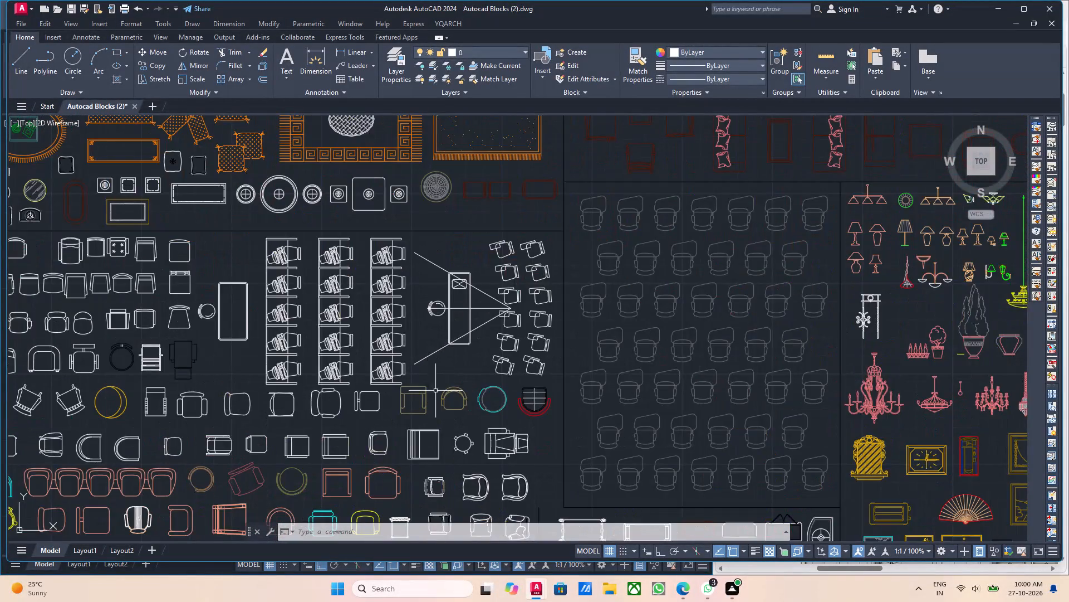
scroll(432, 392, up, 1)
scroll(332, 392, down, 2)
middle_drag(304, 395, 422, 362)
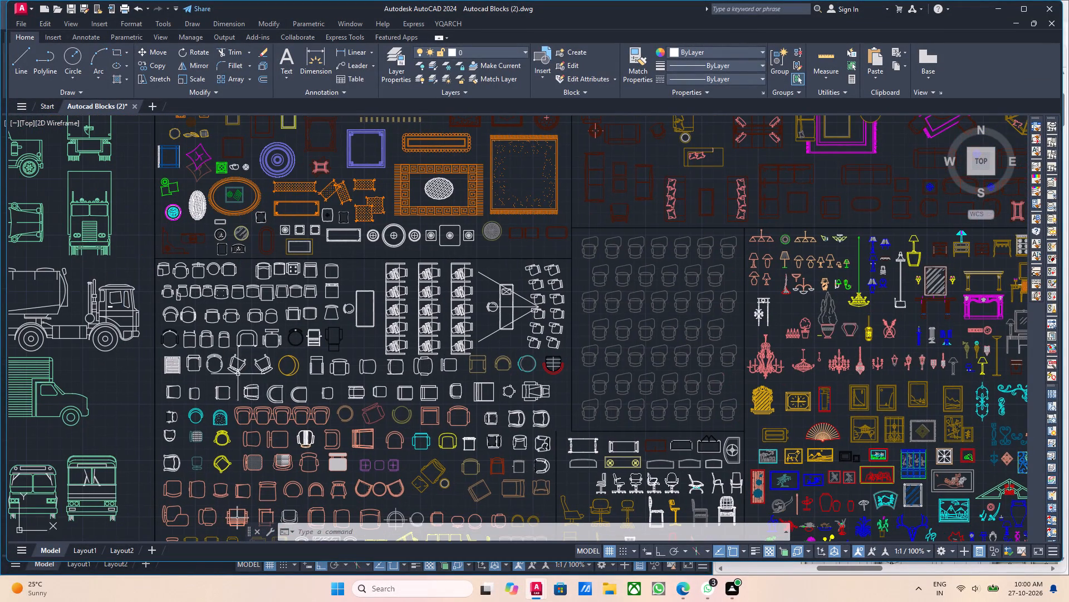
scroll(280, 357, down, 1)
scroll(280, 357, up, 3)
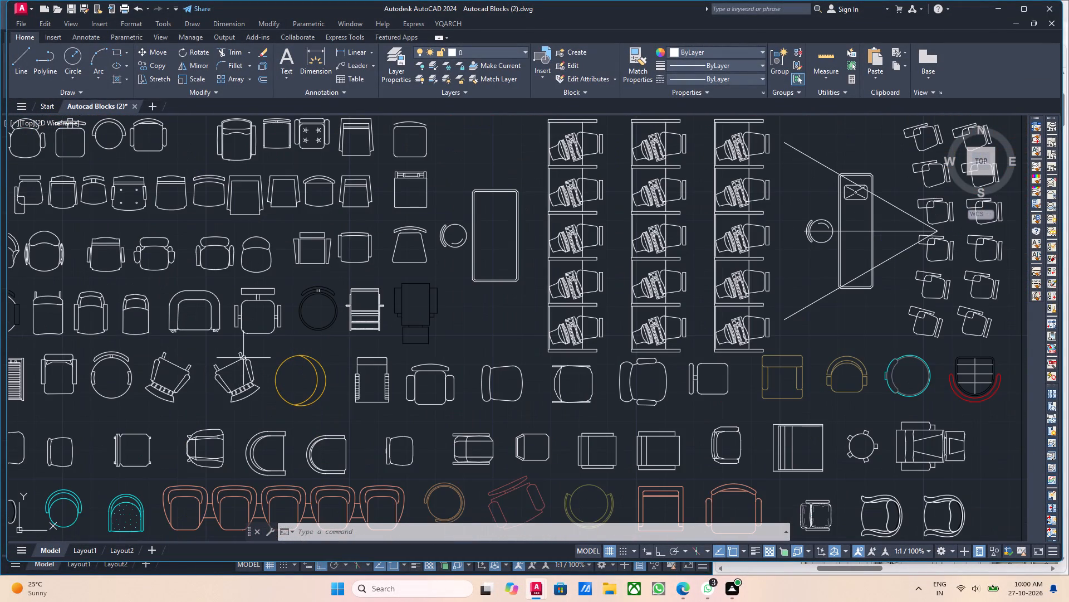
click(465, 521)
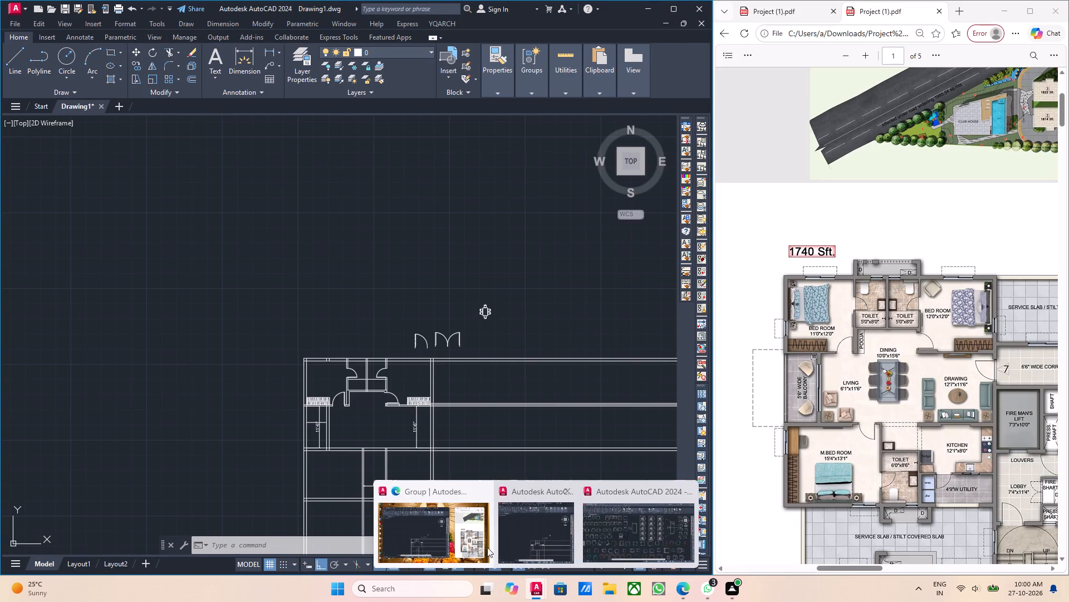
Switch to Autocad Blocks (2) and copy the smaller white round-backed armchair block from the chair rows in the furniture section.
click(631, 537)
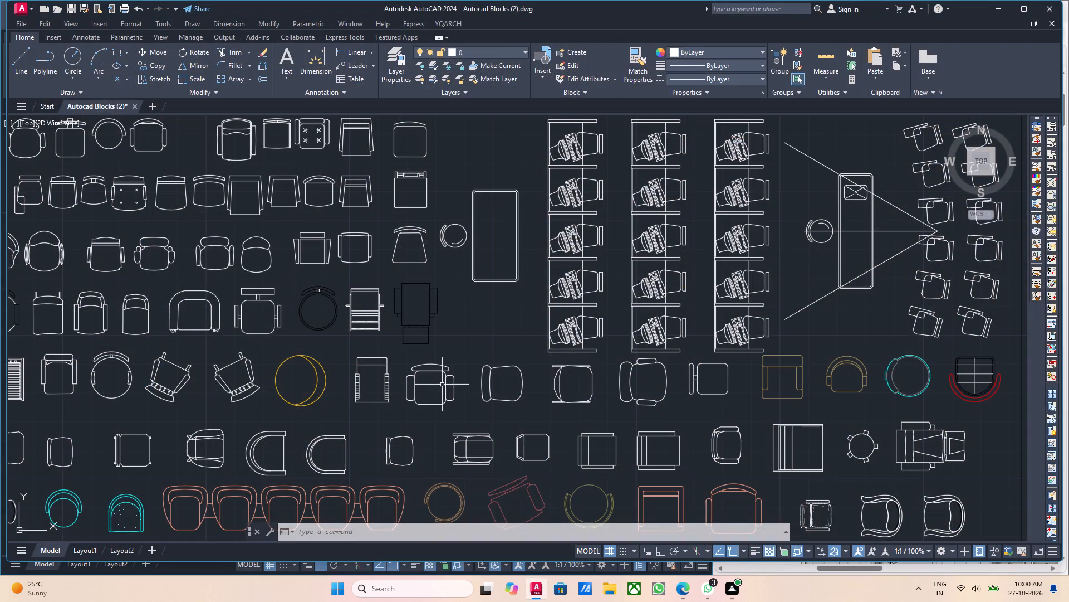
scroll(333, 468, up, 1)
scroll(343, 461, down, 1)
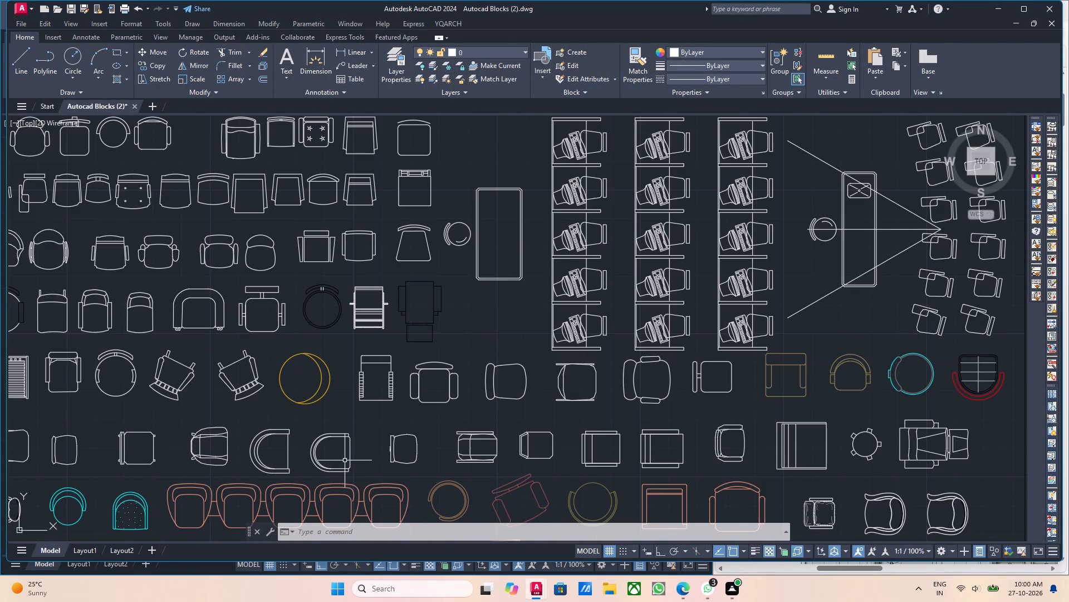
scroll(298, 457, down, 1)
scroll(327, 458, up, 2)
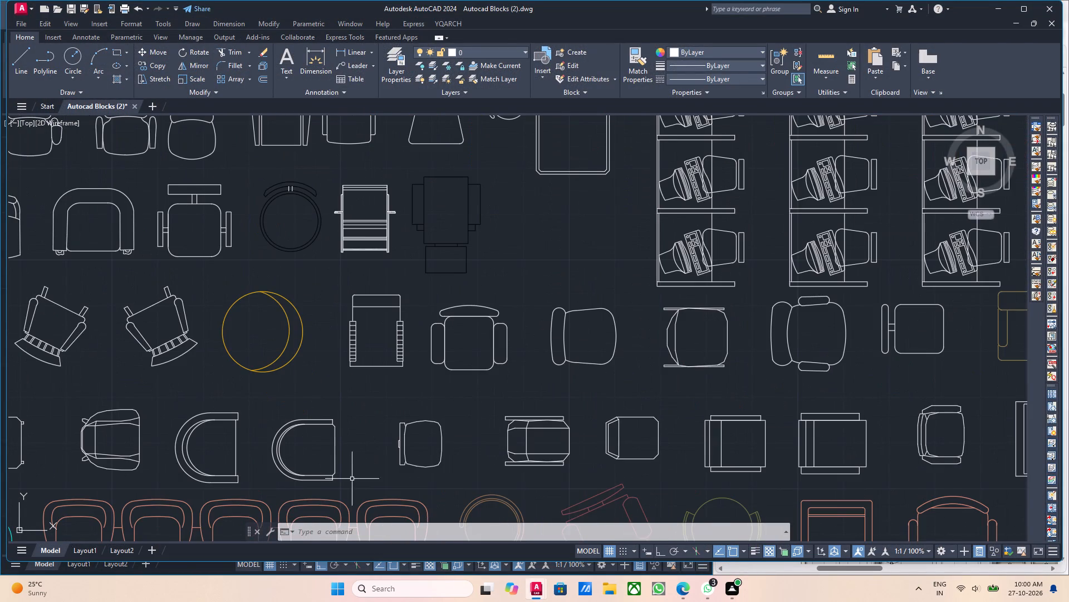
drag(352, 480, 265, 433)
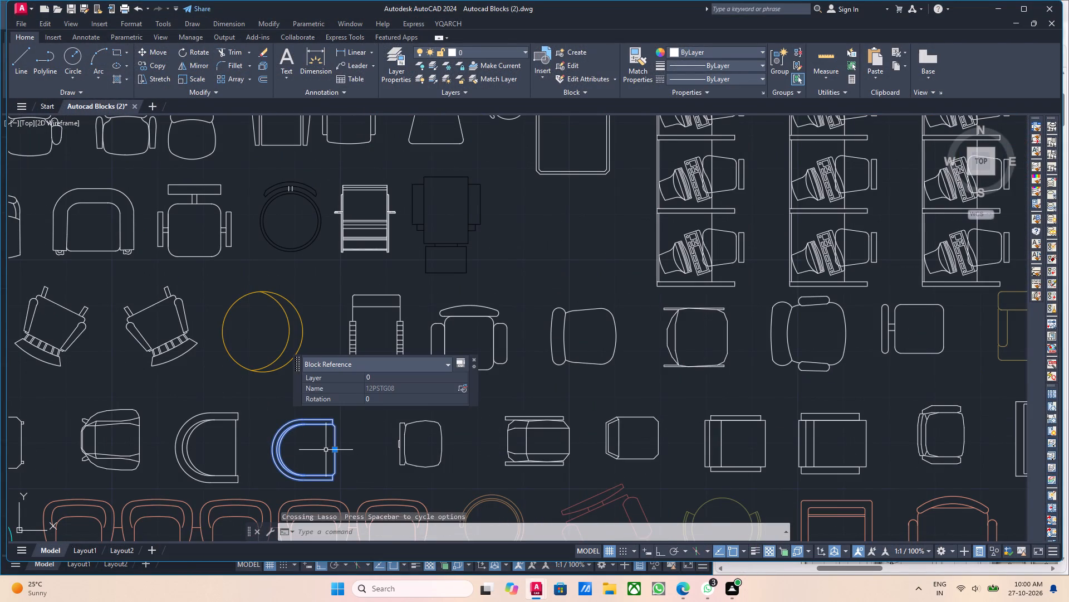
key(ctrl+c)
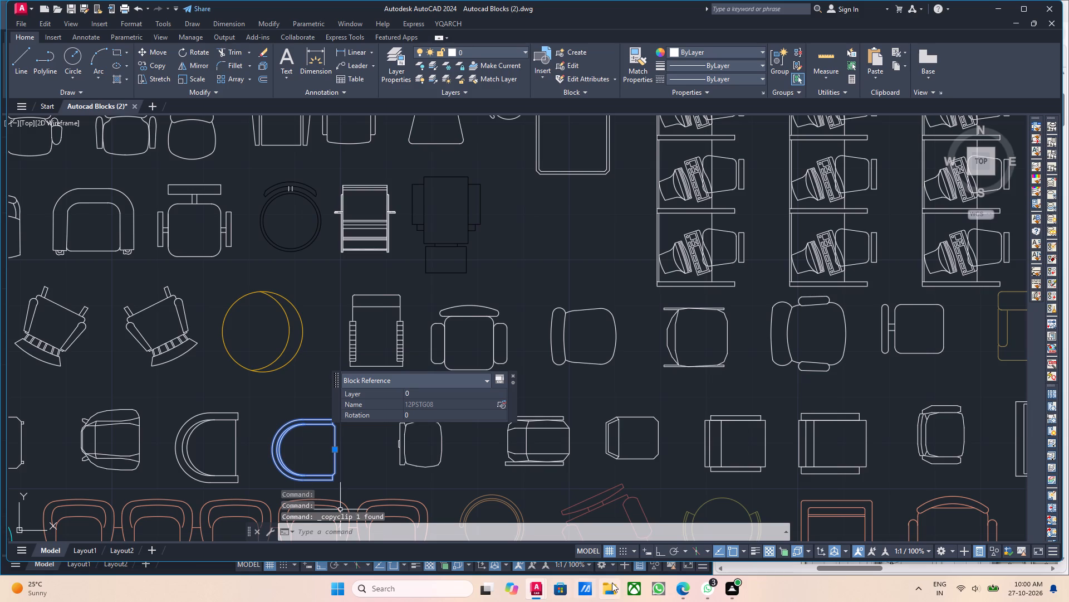
Switch to Drawing1, to the empty area beside the pasted dining table.
click(448, 544)
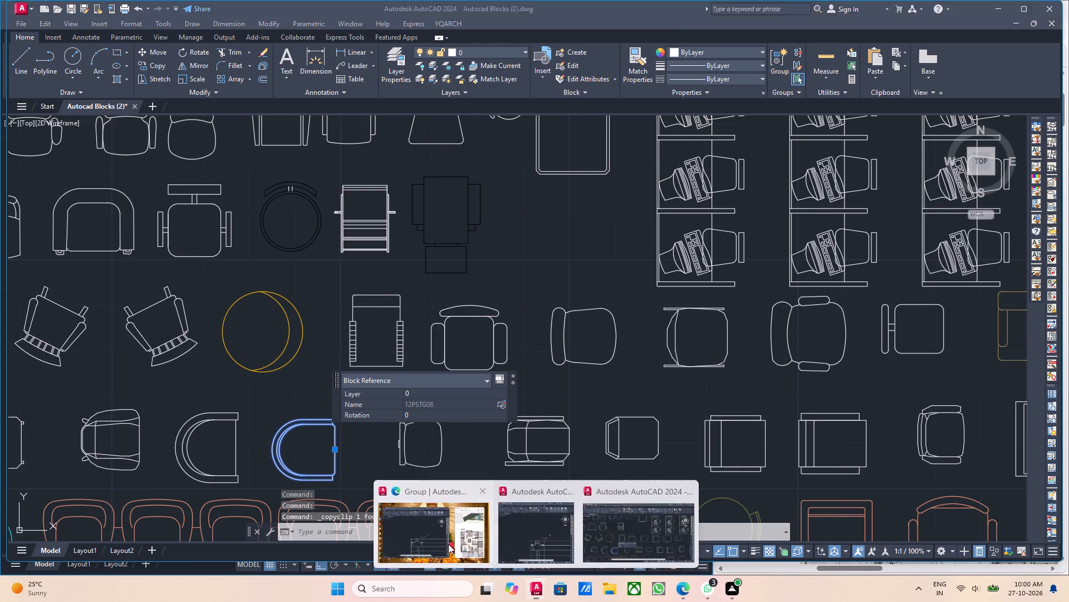
scroll(450, 264, up, 2)
middle_drag(580, 394, 496, 358)
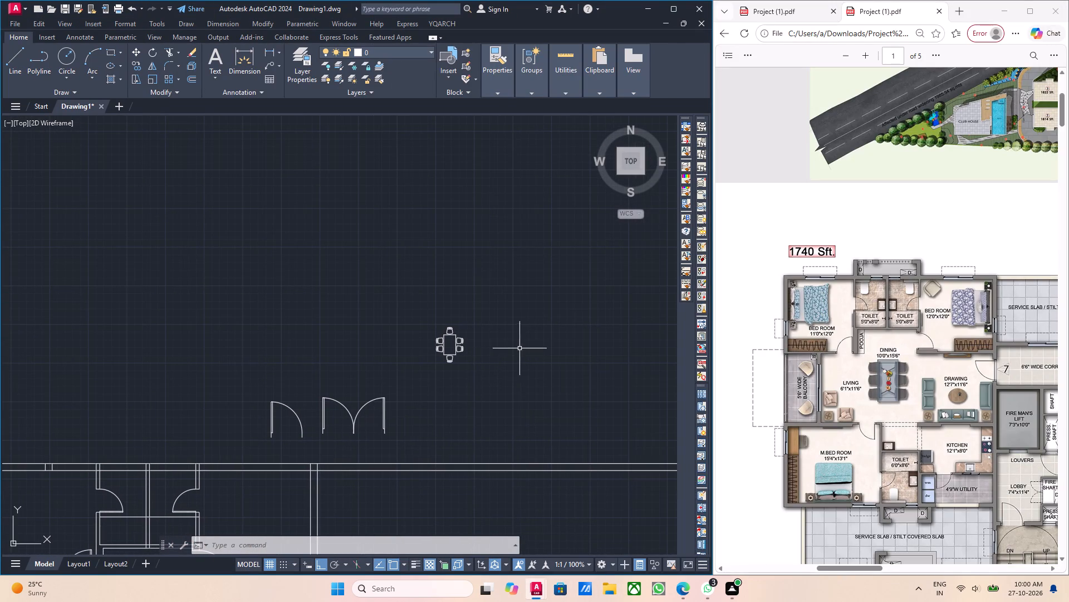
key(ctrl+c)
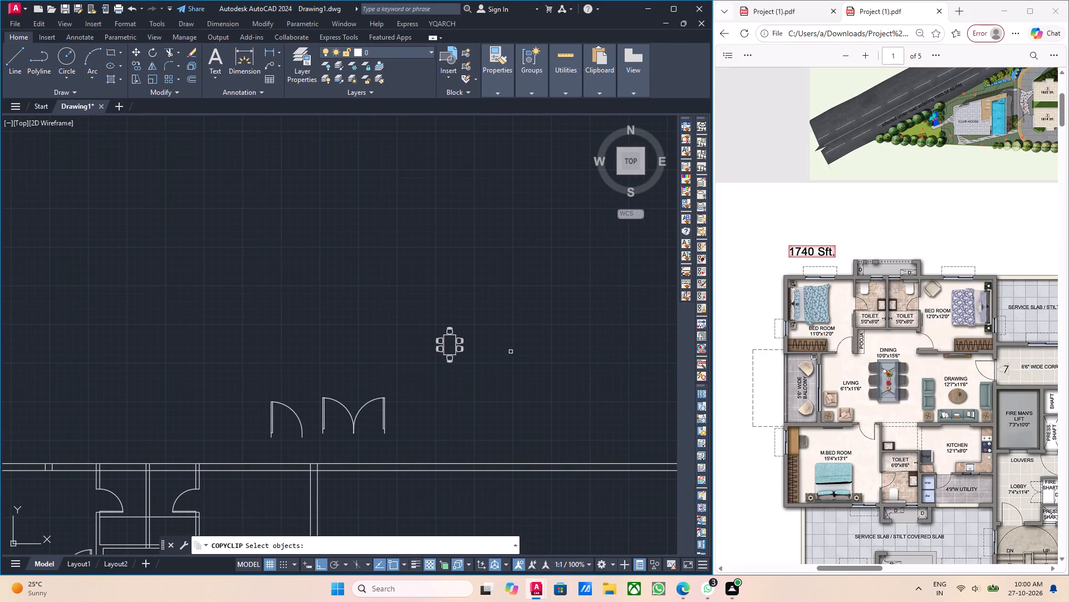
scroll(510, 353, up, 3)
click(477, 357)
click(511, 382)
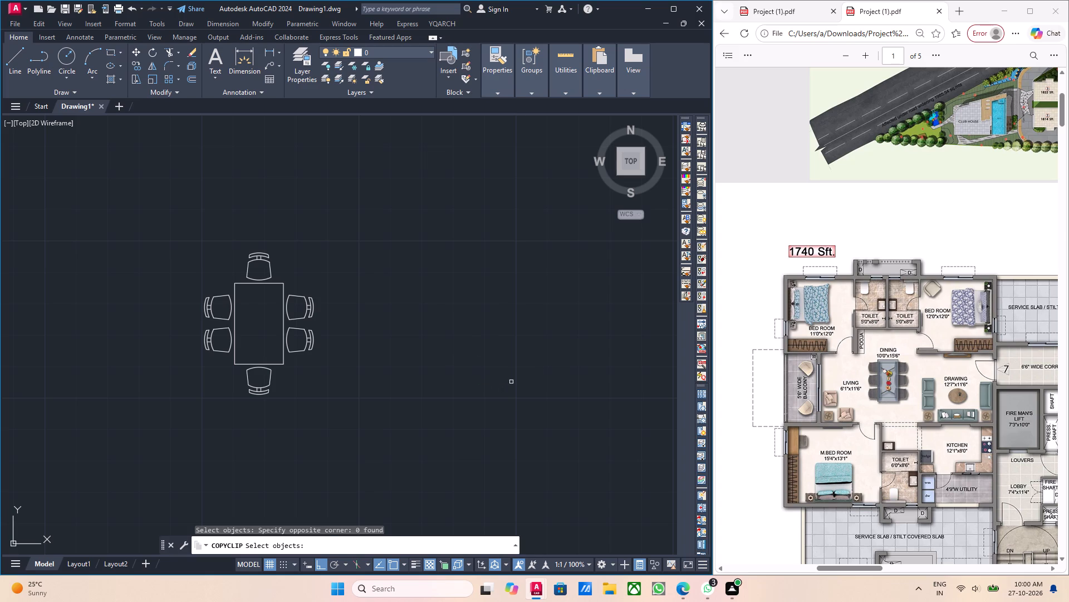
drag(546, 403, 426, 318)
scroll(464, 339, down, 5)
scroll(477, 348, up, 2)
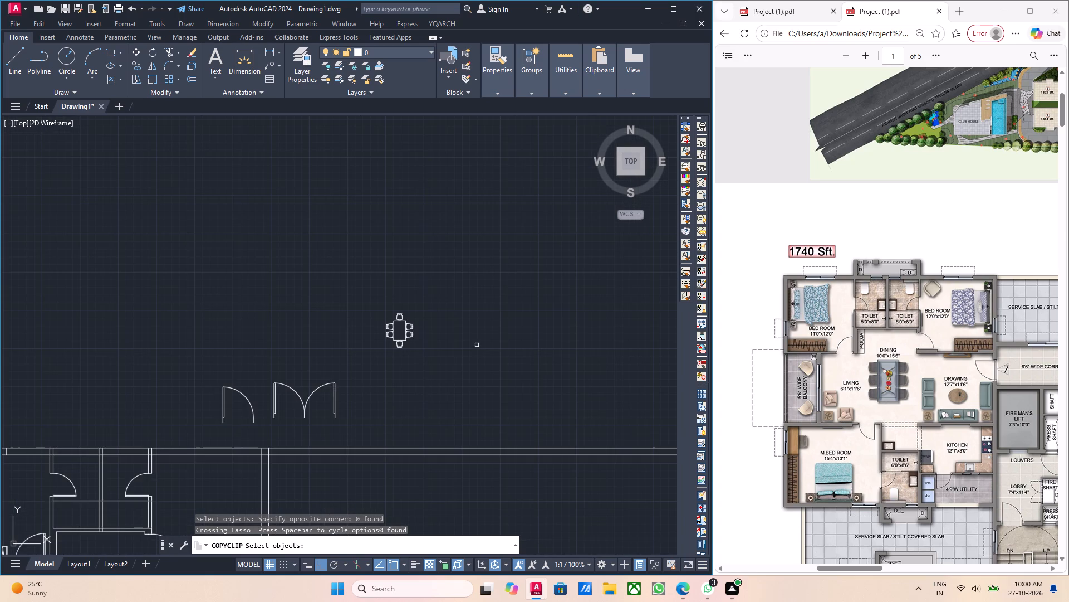
Paste the copied armchair block in the empty space beside the dining table.
key(ctrl+v)
scroll(482, 359, up, 3)
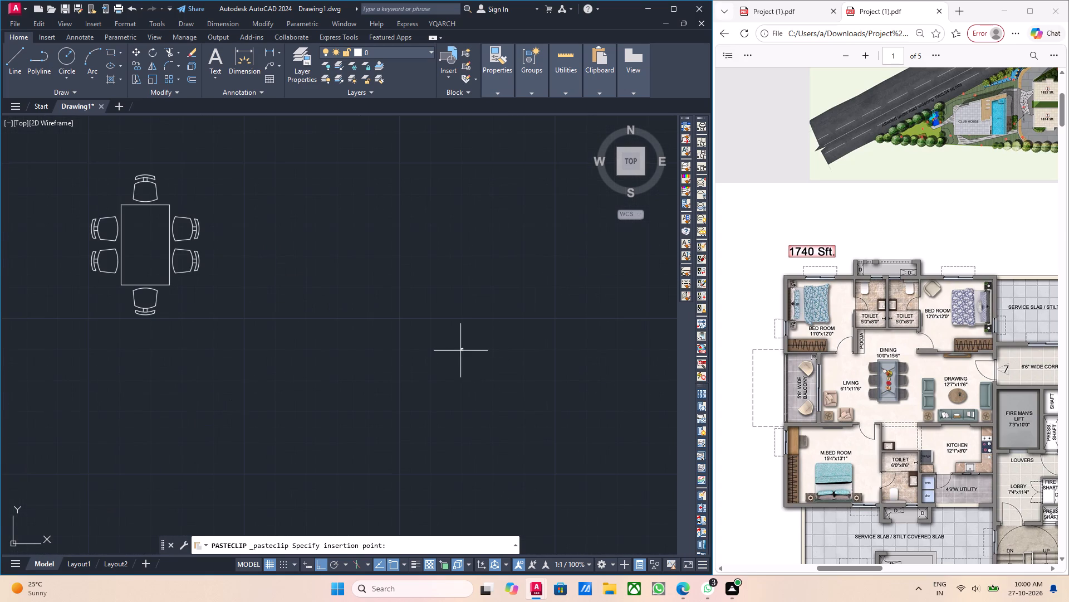
click(460, 351)
Place the copied armchair block beside the dining table and scale it up by eye with Scale, from a base point near the block.
drag(498, 375, 465, 352)
click(410, 324)
middle_drag(514, 368, 490, 366)
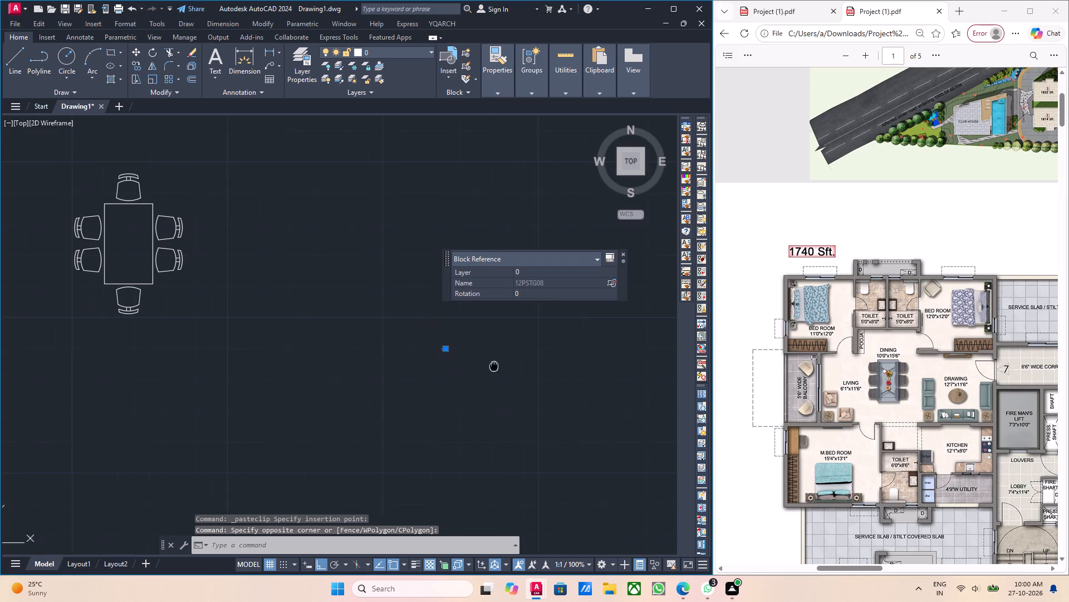
middle_drag(490, 366, 469, 357)
key(s)
key(c)
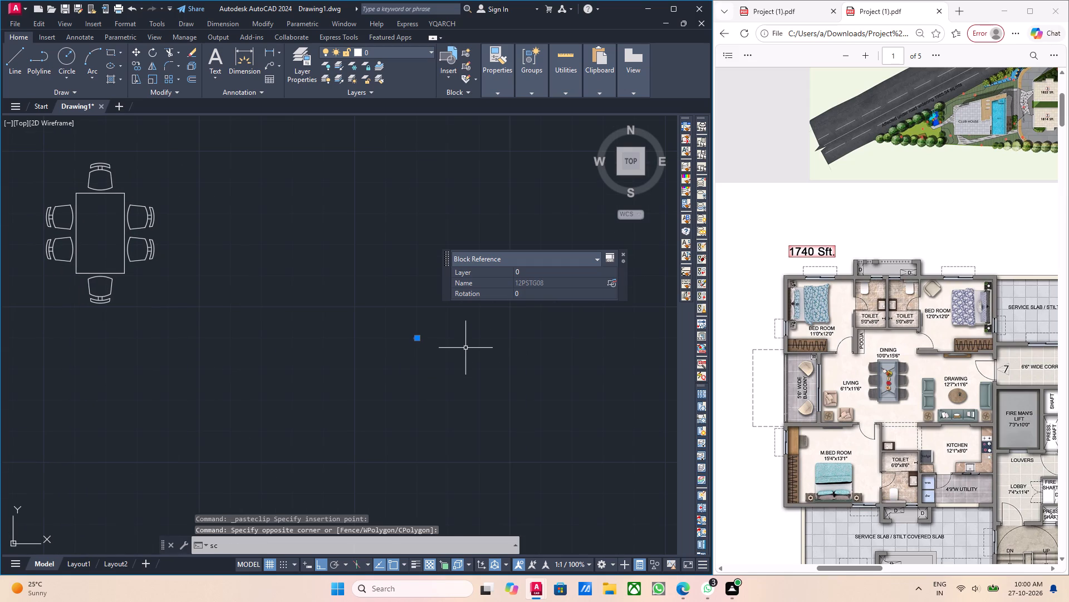
key(Return)
scroll(409, 329, up, 3)
drag(436, 360, 444, 376)
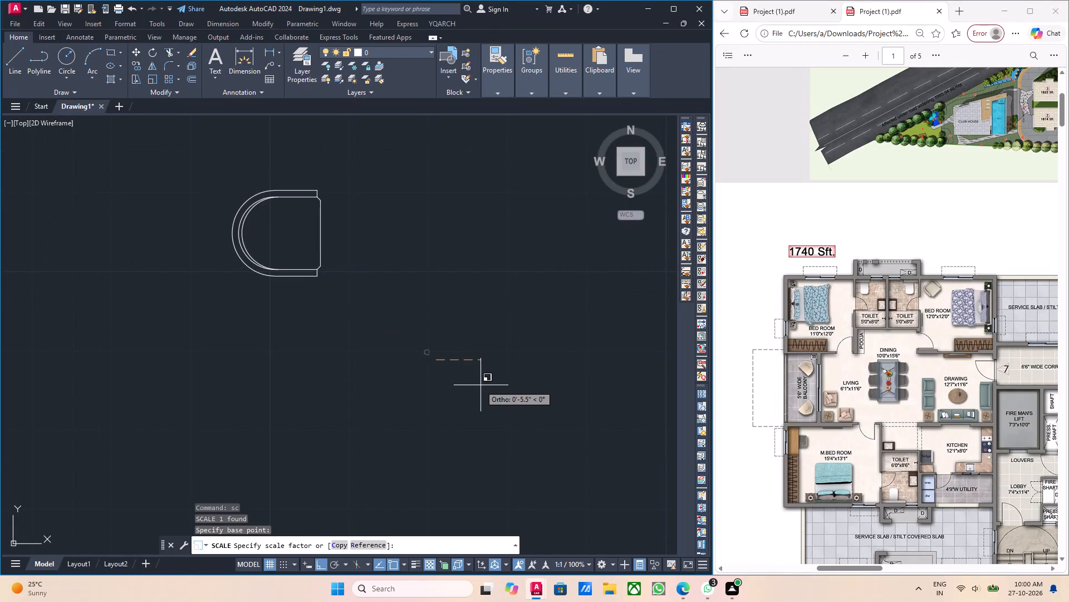
click(509, 414)
scroll(434, 274, down, 6)
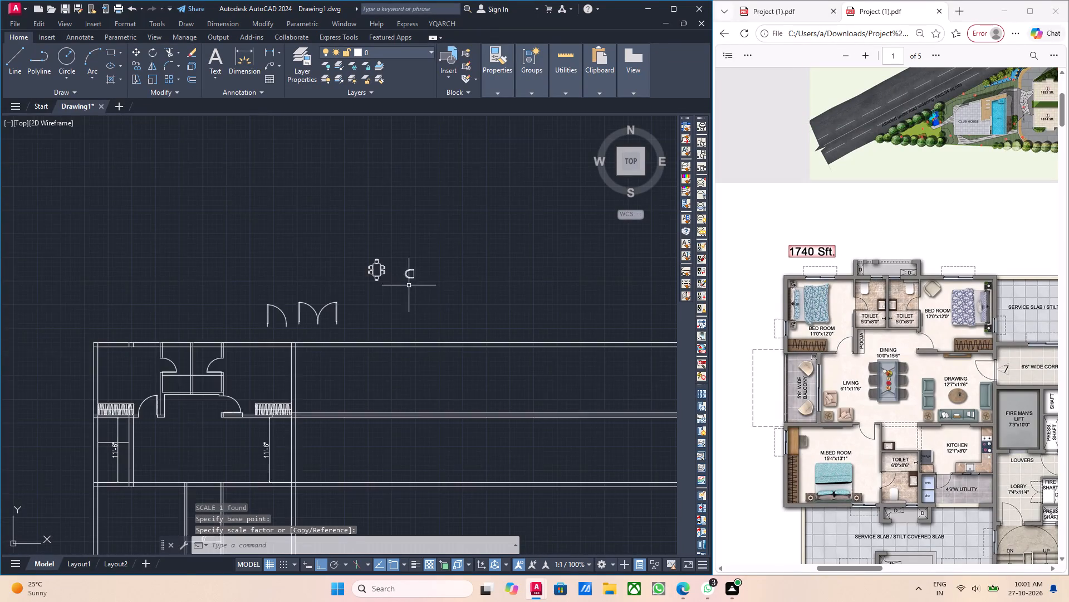
Switch to Autocad Blocks (2) and look across the library's furniture, doors and windows, and kitchens and baths sections for more blocks.
scroll(399, 298, down, 1)
middle_drag(447, 331, 417, 298)
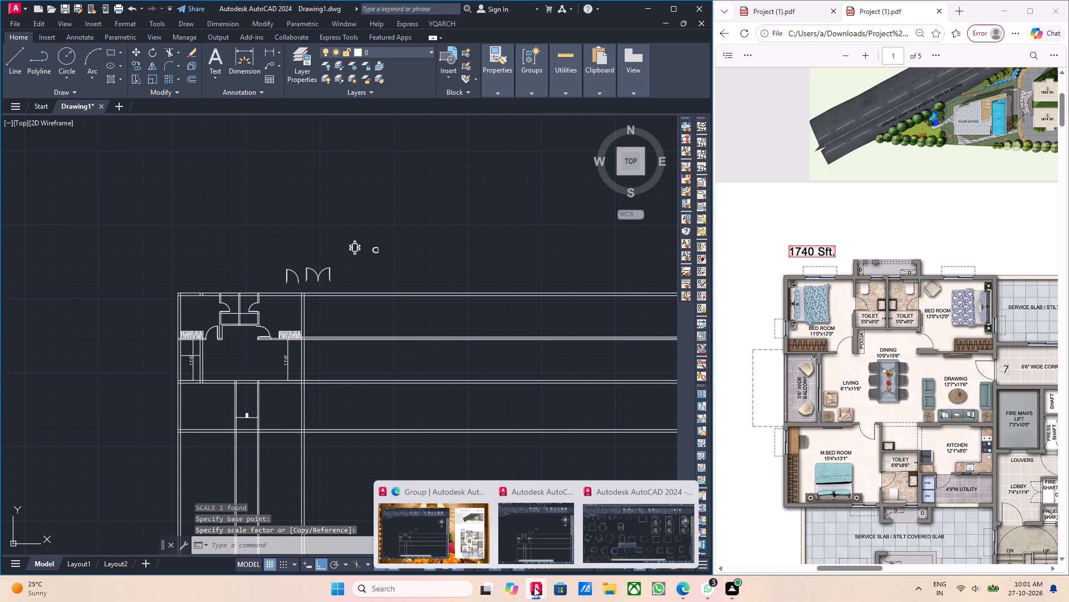
click(616, 545)
scroll(548, 421, down, 1)
key(Escape)
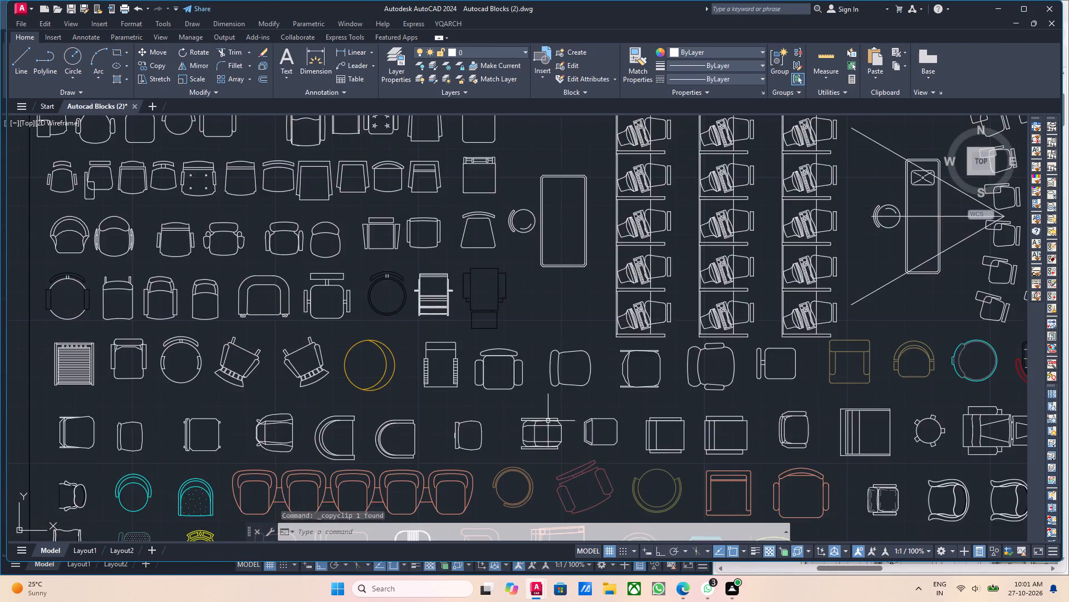
scroll(553, 416, down, 2)
middle_drag(463, 404, 396, 384)
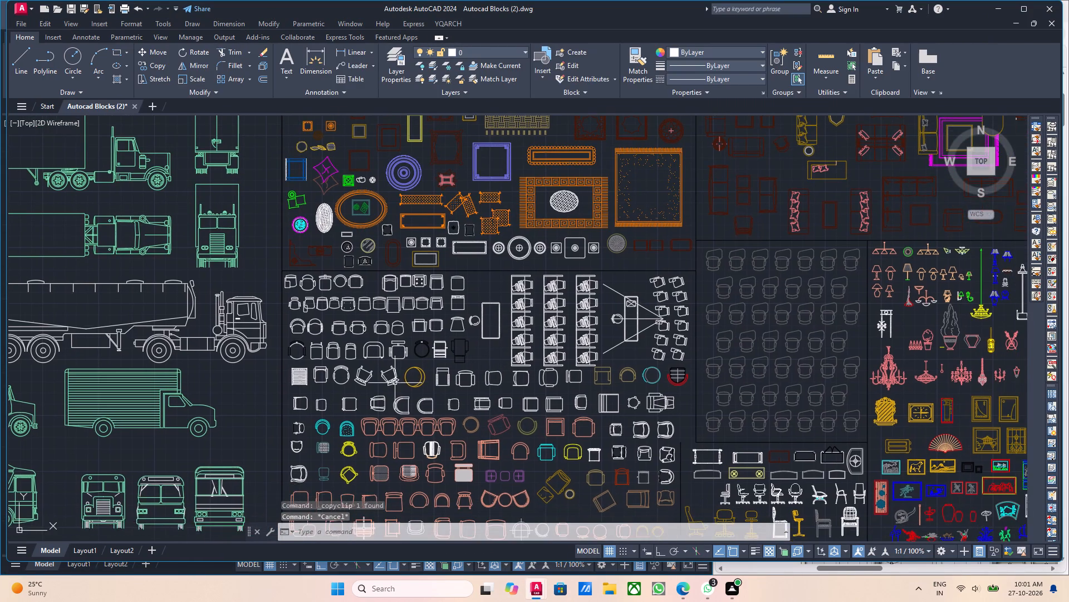
scroll(415, 380, down, 1)
middle_drag(564, 404, 488, 358)
middle_drag(627, 381, 487, 382)
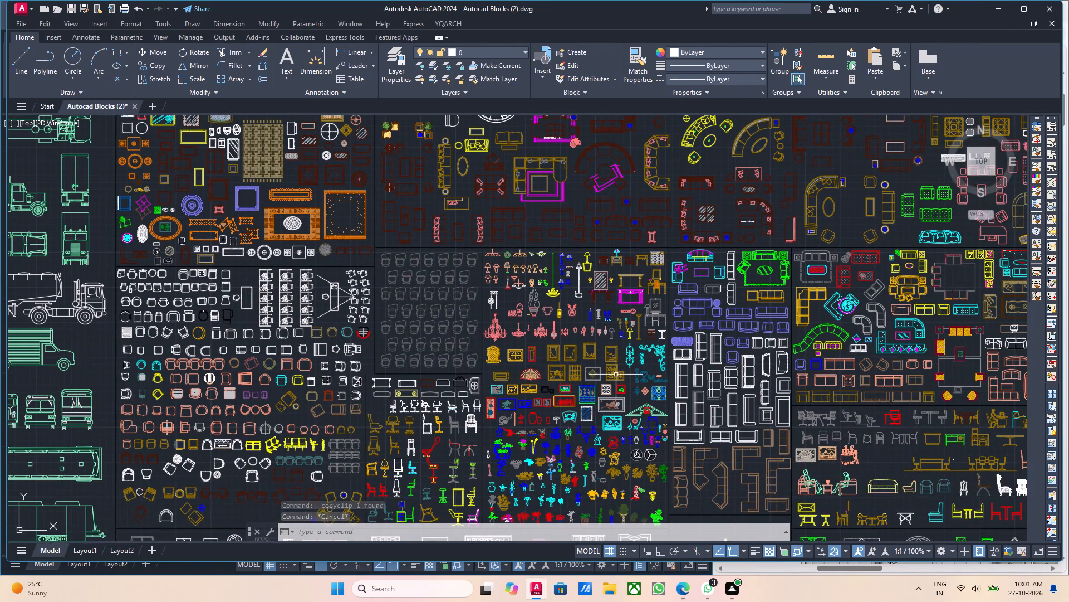
middle_drag(599, 370, 515, 369)
middle_drag(660, 371, 605, 368)
middle_drag(702, 362, 581, 365)
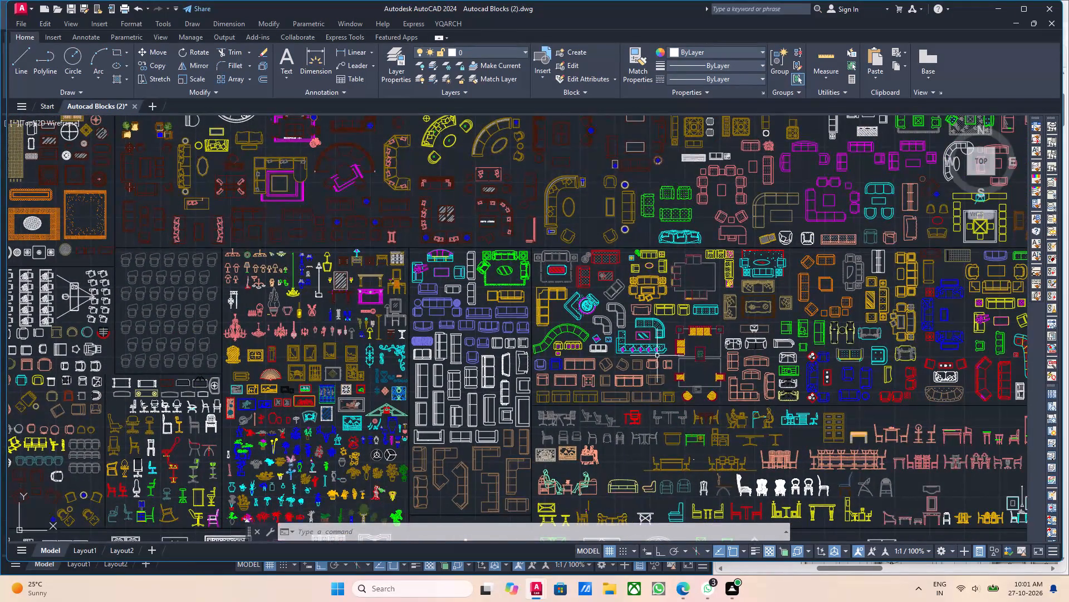
scroll(657, 356, down, 2)
middle_drag(709, 370, 675, 324)
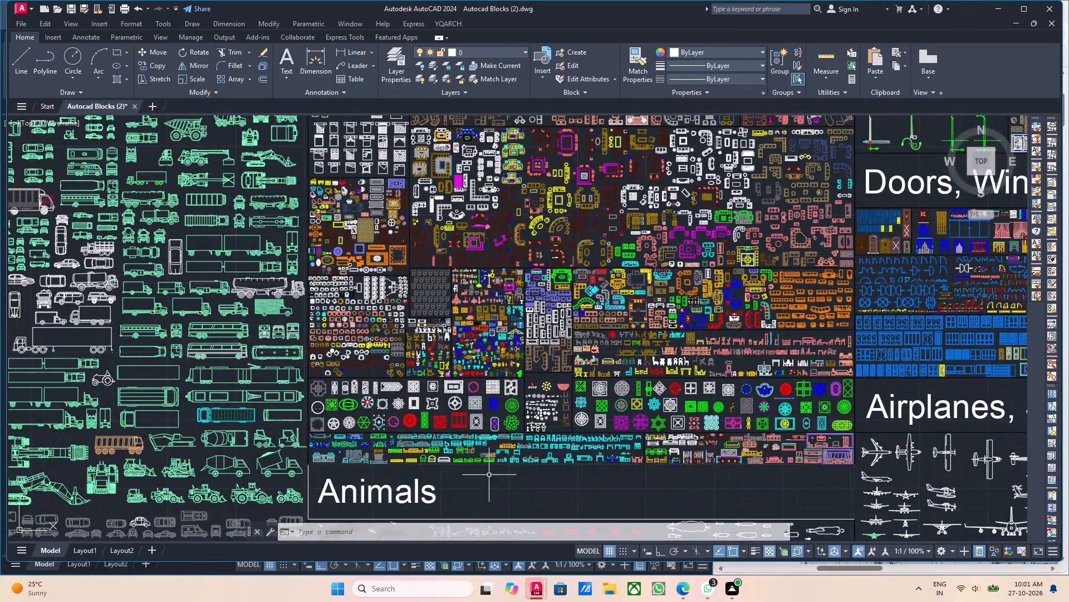
scroll(439, 473, up, 4)
scroll(448, 434, down, 3)
middle_drag(712, 436, 582, 443)
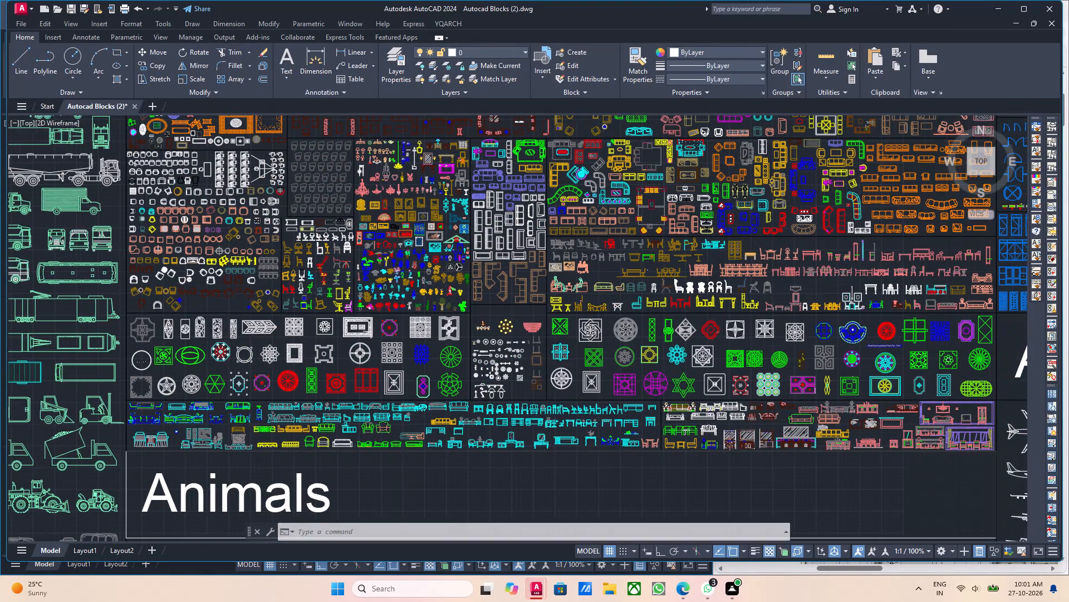
middle_drag(729, 432, 654, 435)
middle_drag(756, 430, 702, 432)
middle_drag(799, 426, 730, 431)
middle_drag(771, 426, 734, 426)
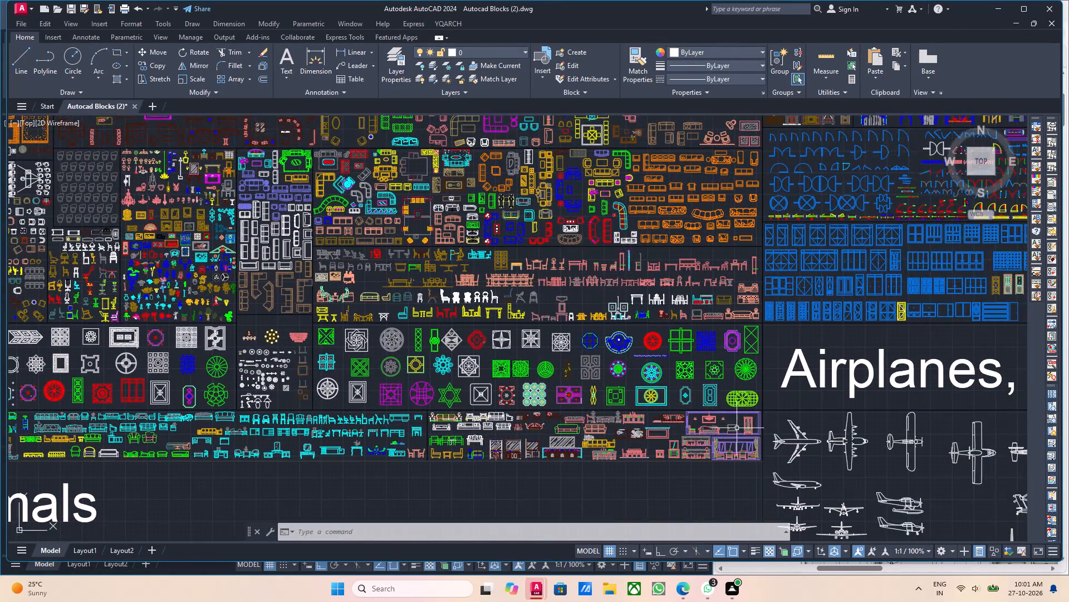
scroll(733, 428, up, 3)
scroll(733, 427, down, 4)
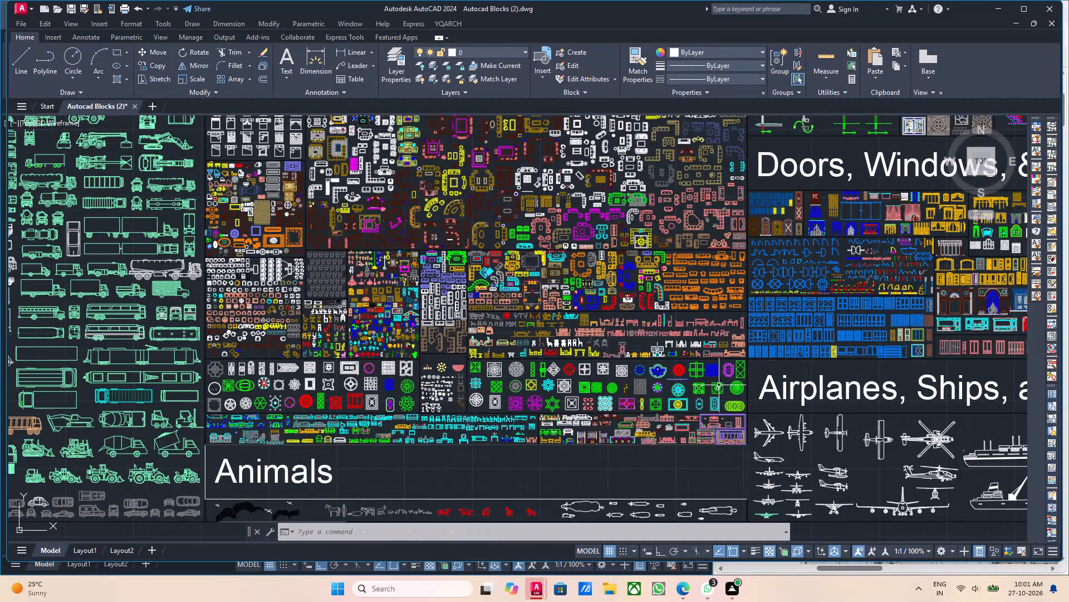
middle_drag(718, 383, 718, 412)
middle_drag(714, 374, 713, 398)
middle_drag(710, 397, 710, 421)
middle_drag(784, 410, 621, 410)
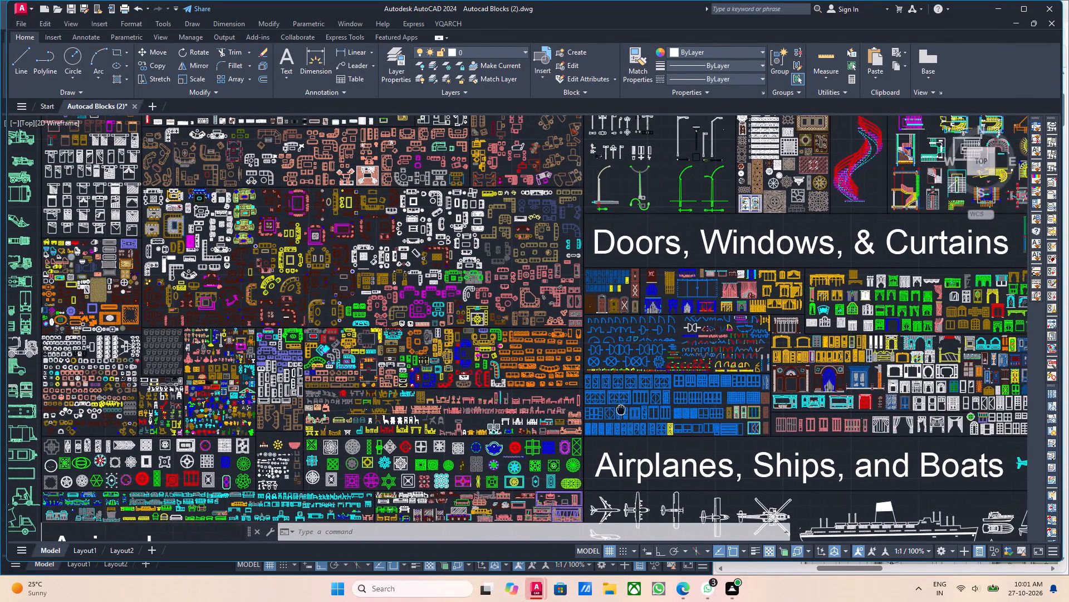
middle_drag(764, 415, 692, 420)
middle_drag(837, 417, 704, 423)
middle_drag(793, 416, 792, 504)
middle_drag(665, 470, 653, 475)
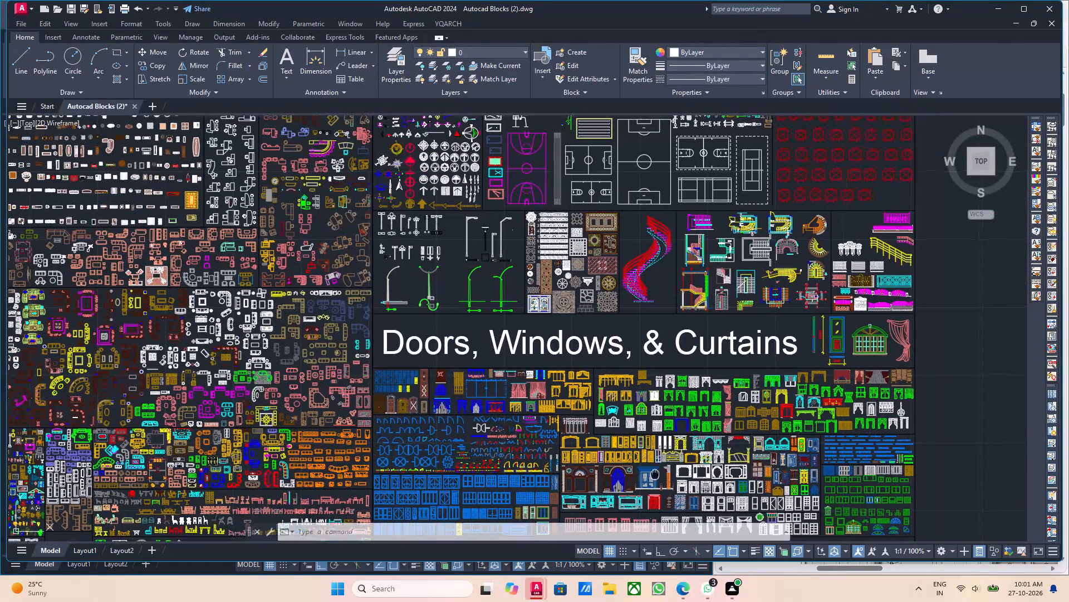
middle_drag(653, 475, 648, 479)
middle_drag(706, 452, 763, 523)
middle_drag(626, 459, 769, 467)
middle_drag(632, 419, 717, 436)
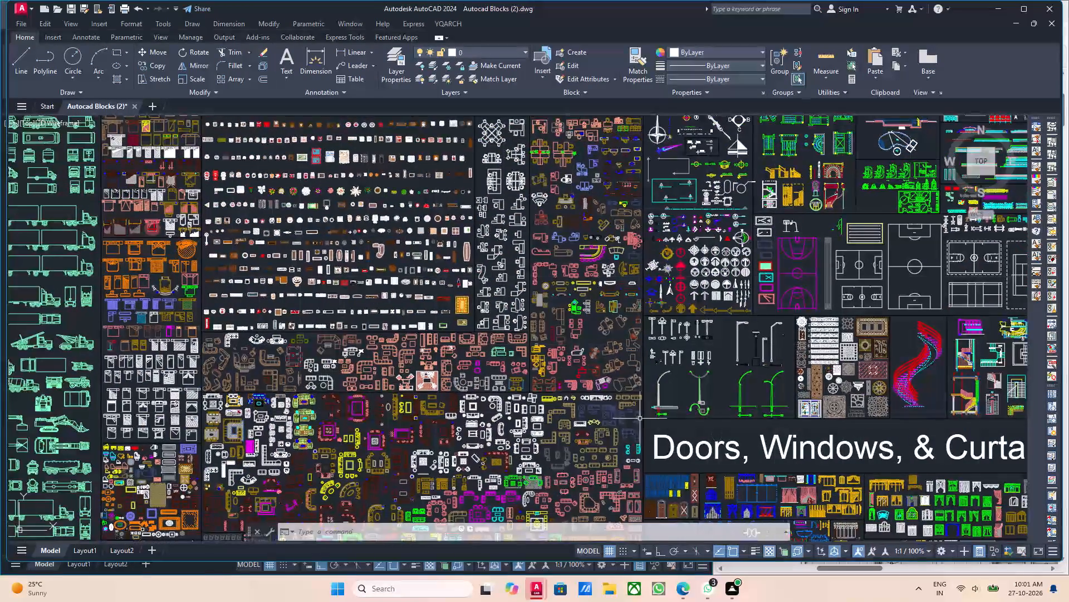
middle_drag(625, 421, 653, 477)
middle_drag(636, 394, 641, 436)
middle_drag(656, 382, 676, 496)
middle_drag(635, 393, 636, 440)
middle_drag(622, 397, 608, 441)
middle_drag(612, 409, 585, 429)
middle_drag(658, 412, 613, 429)
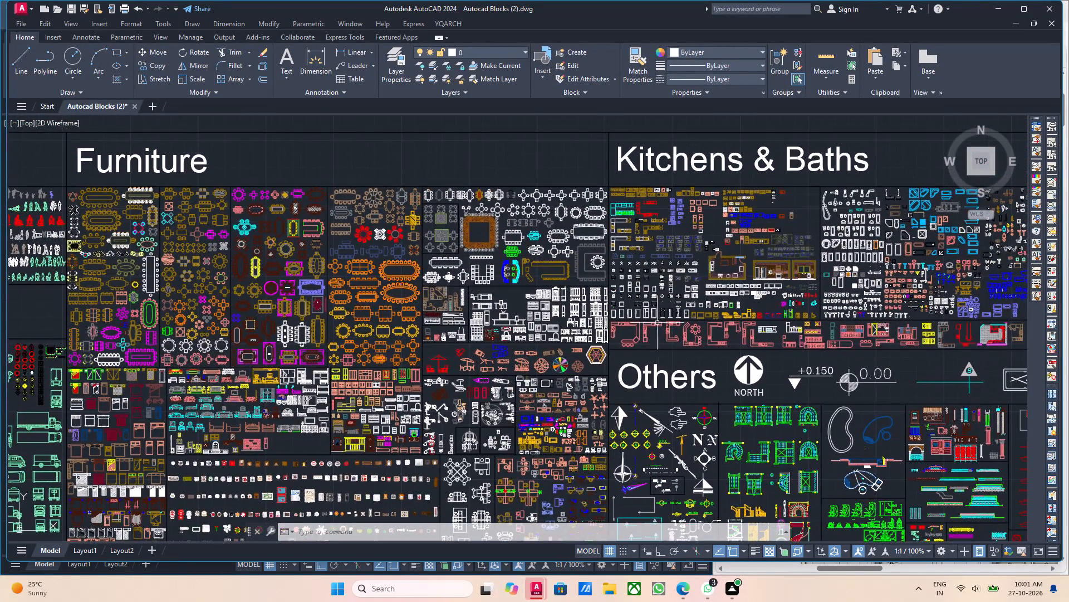
scroll(642, 286, up, 3)
scroll(633, 287, down, 3)
middle_drag(833, 309, 680, 314)
middle_drag(787, 302, 763, 307)
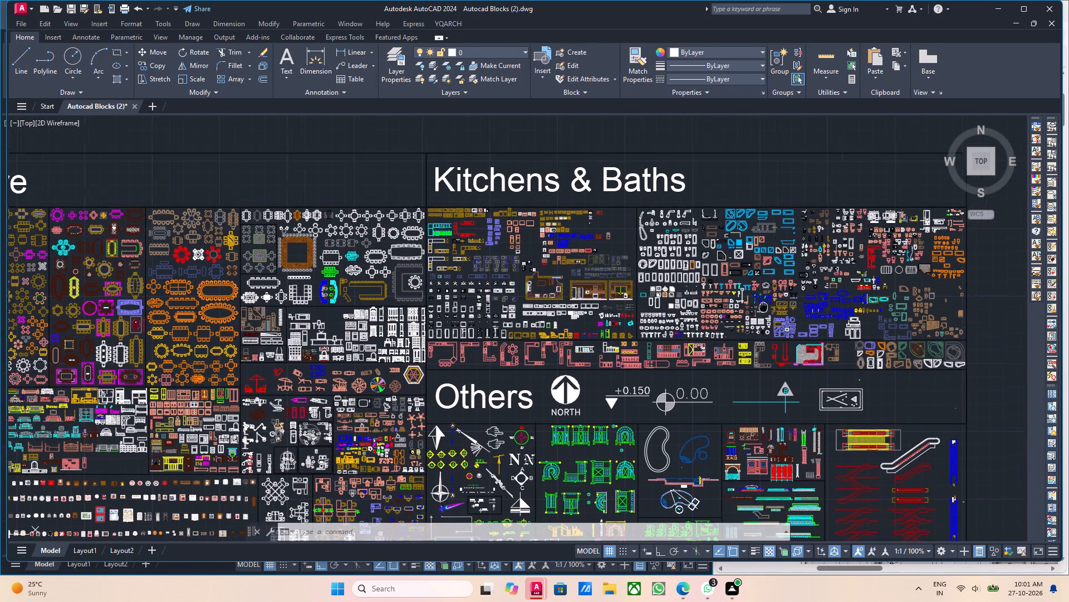
middle_drag(763, 307, 762, 307)
scroll(668, 307, down, 2)
middle_drag(597, 301, 725, 312)
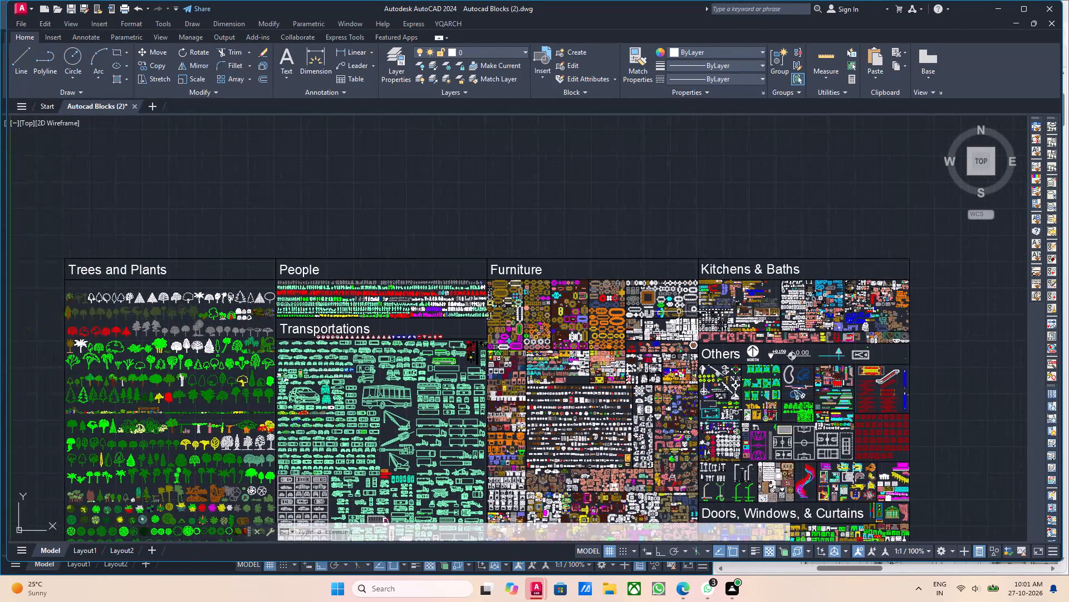
Examine the plan-view bed blocks below the dining sets in the Furniture section for a suitable double bed.
scroll(511, 314, up, 2)
scroll(667, 317, up, 3)
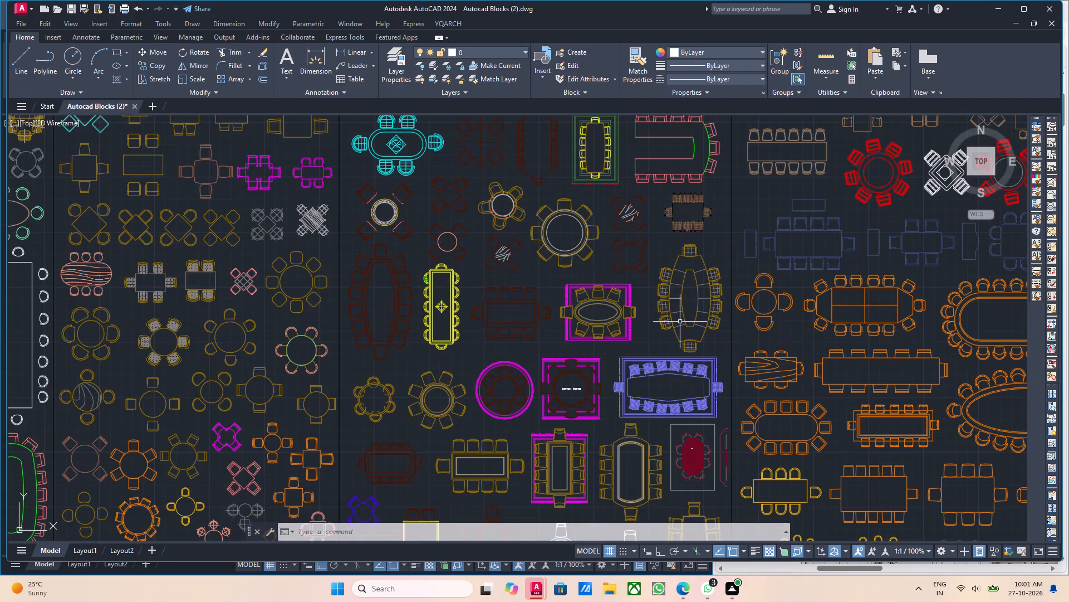
scroll(680, 322, down, 2)
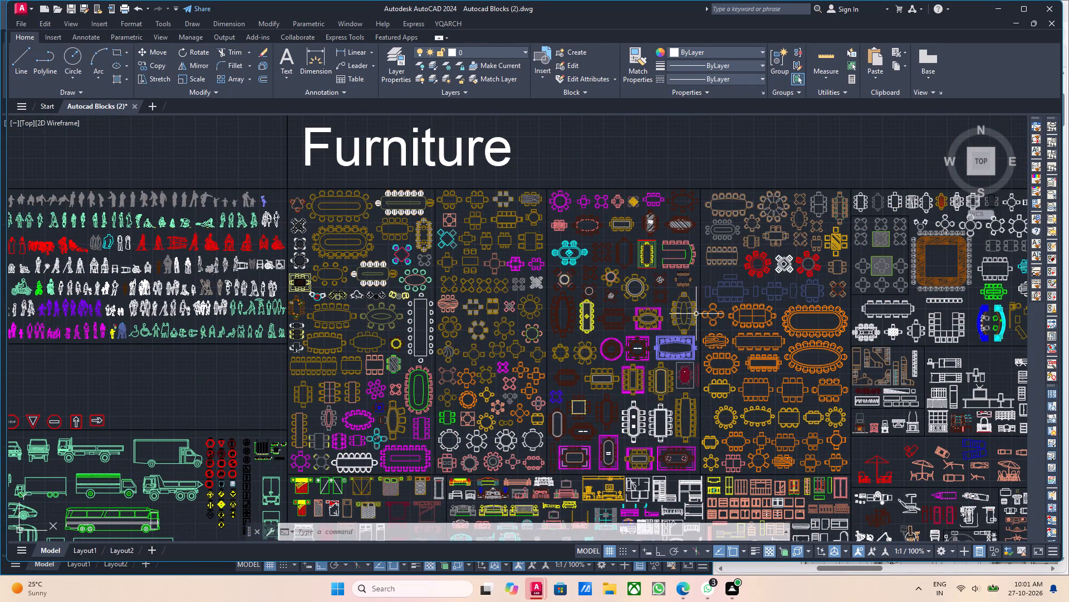
middle_drag(638, 394, 632, 369)
middle_drag(656, 430, 604, 318)
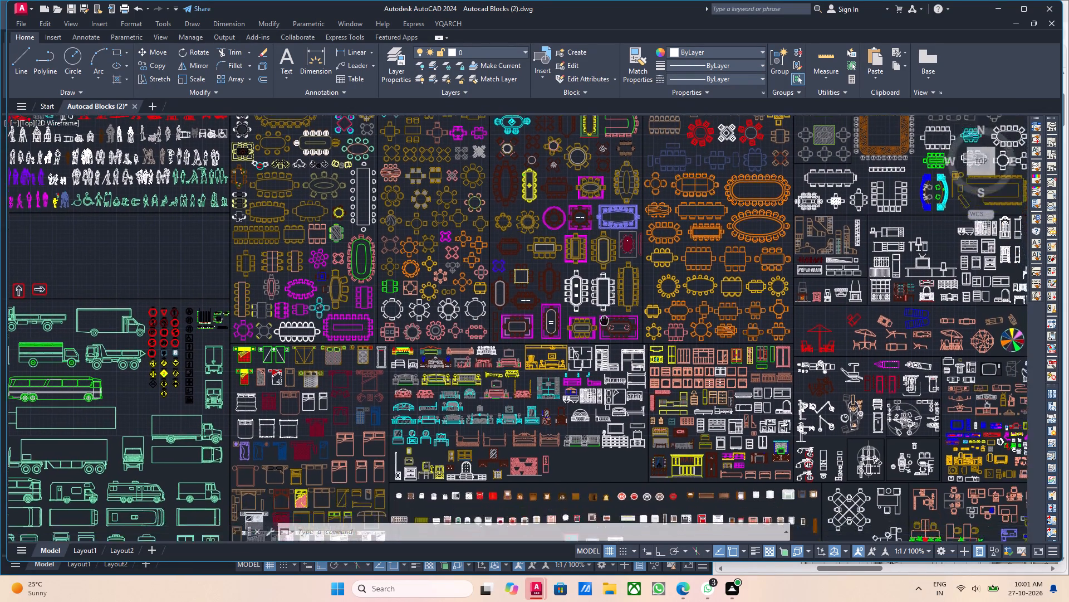
middle_drag(604, 318, 601, 294)
scroll(717, 351, up, 2)
scroll(716, 336, down, 2)
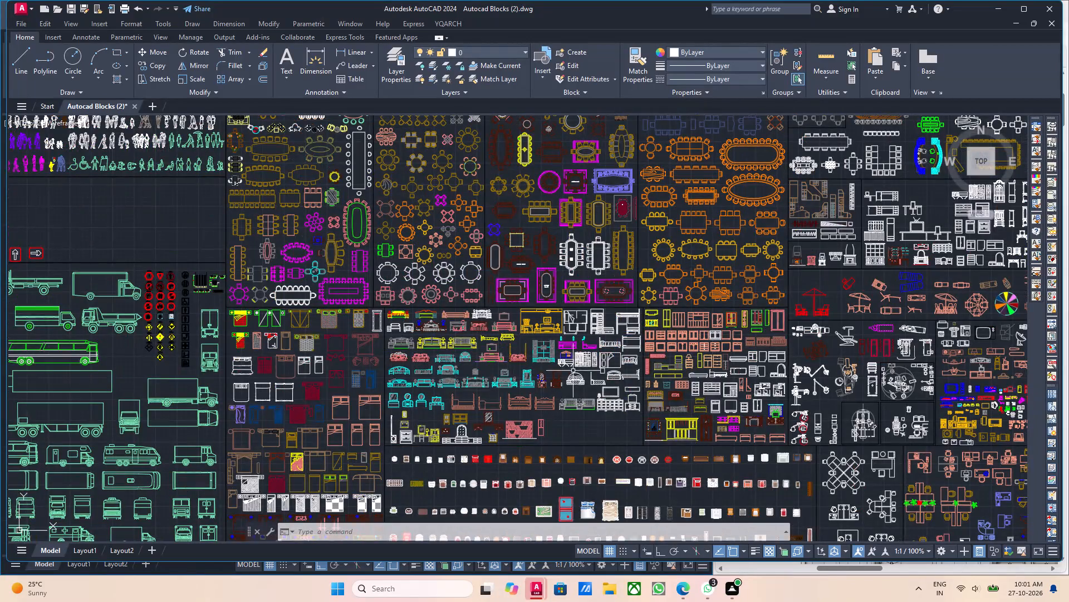
scroll(492, 391, up, 2)
scroll(485, 383, down, 1)
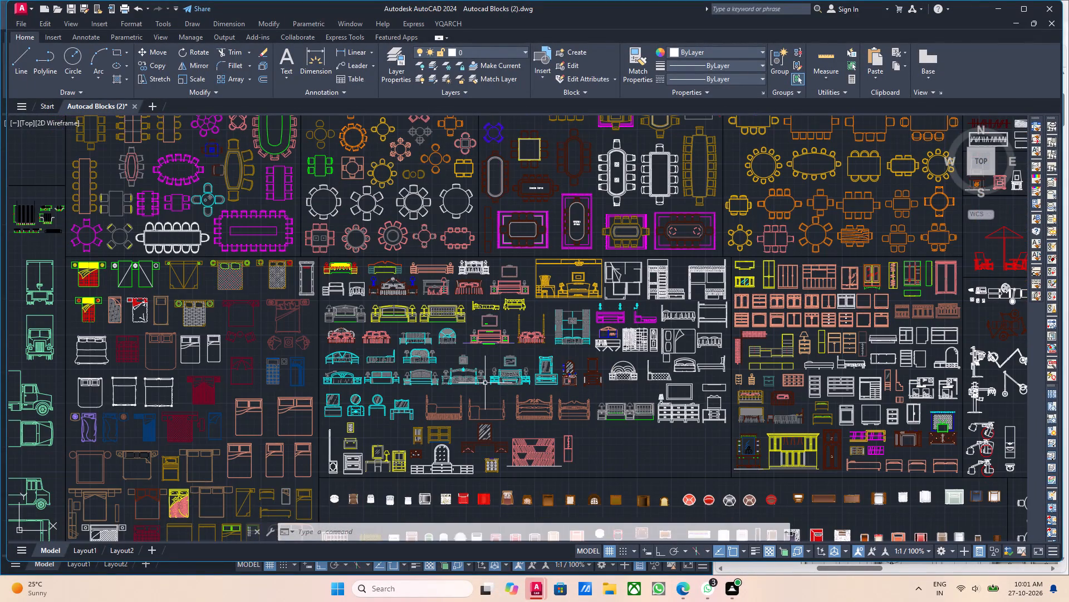
middle_drag(487, 390, 481, 431)
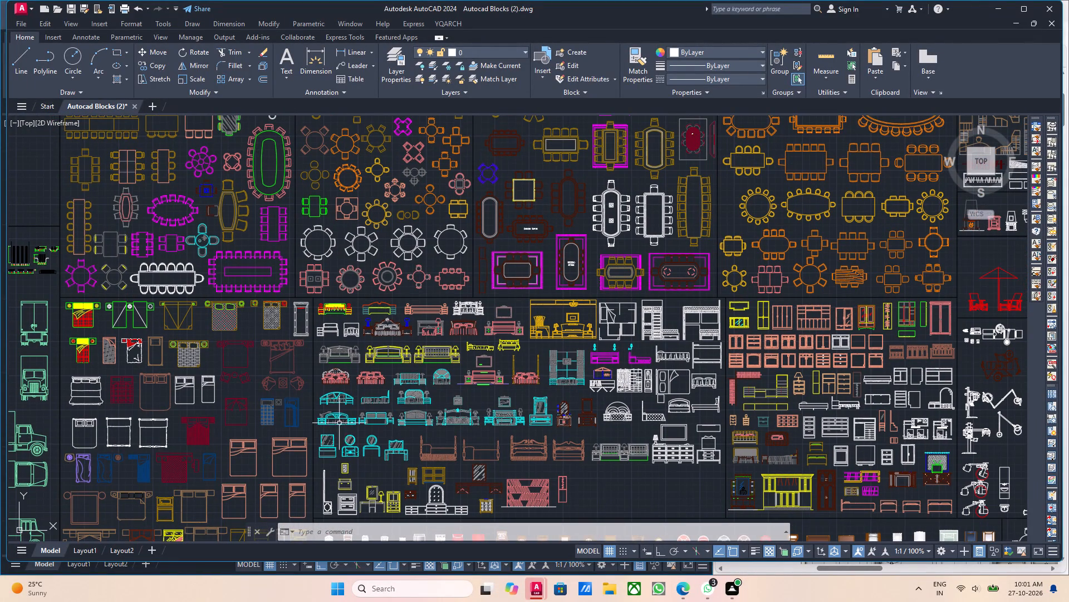
middle_drag(324, 421, 530, 385)
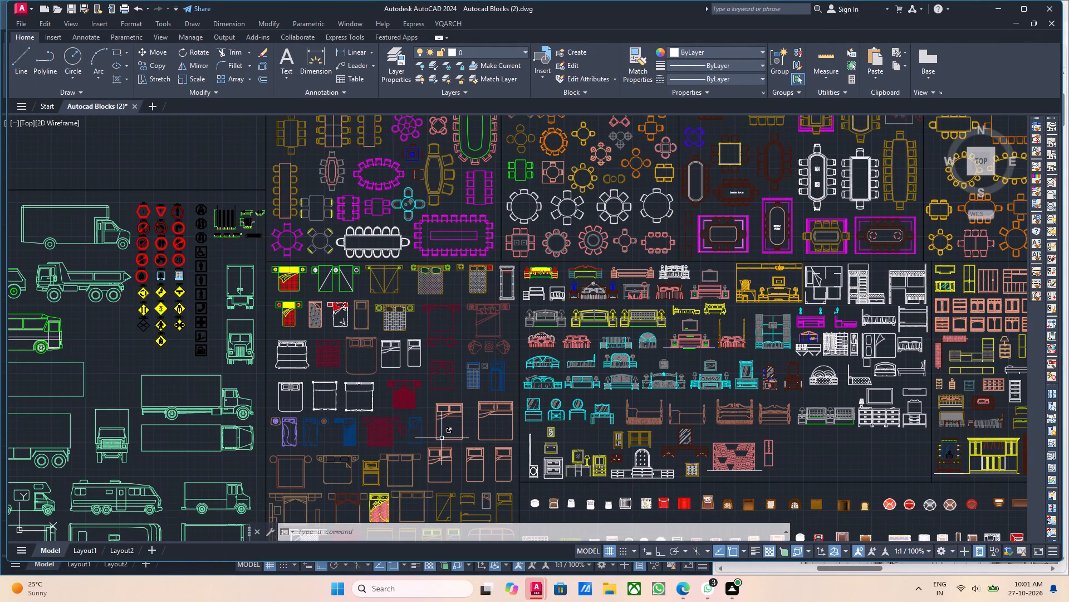
middle_drag(443, 429, 441, 370)
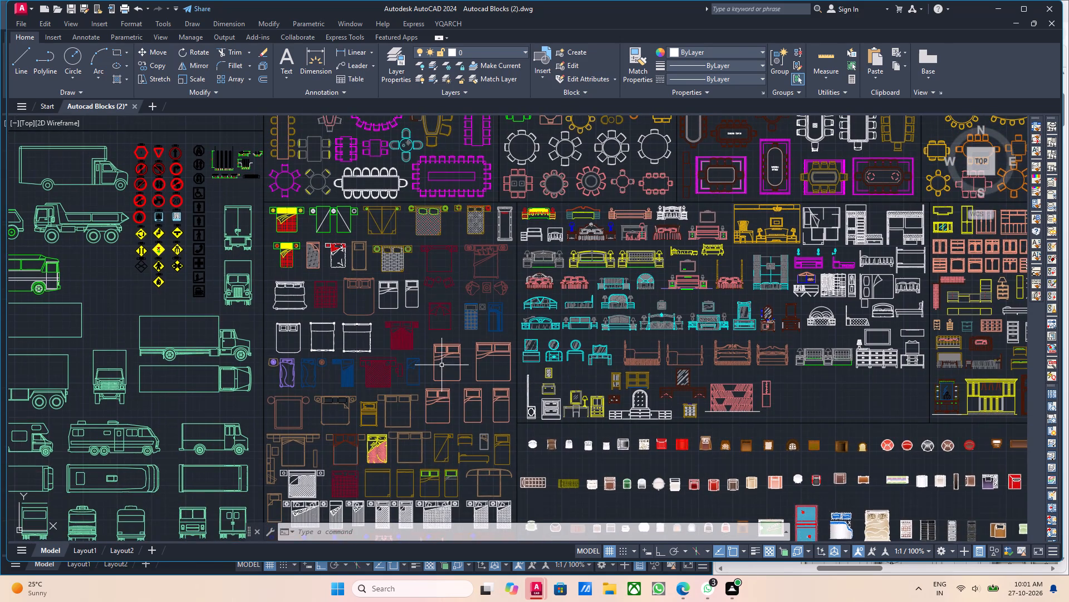
scroll(440, 408, down, 1)
scroll(376, 445, up, 3)
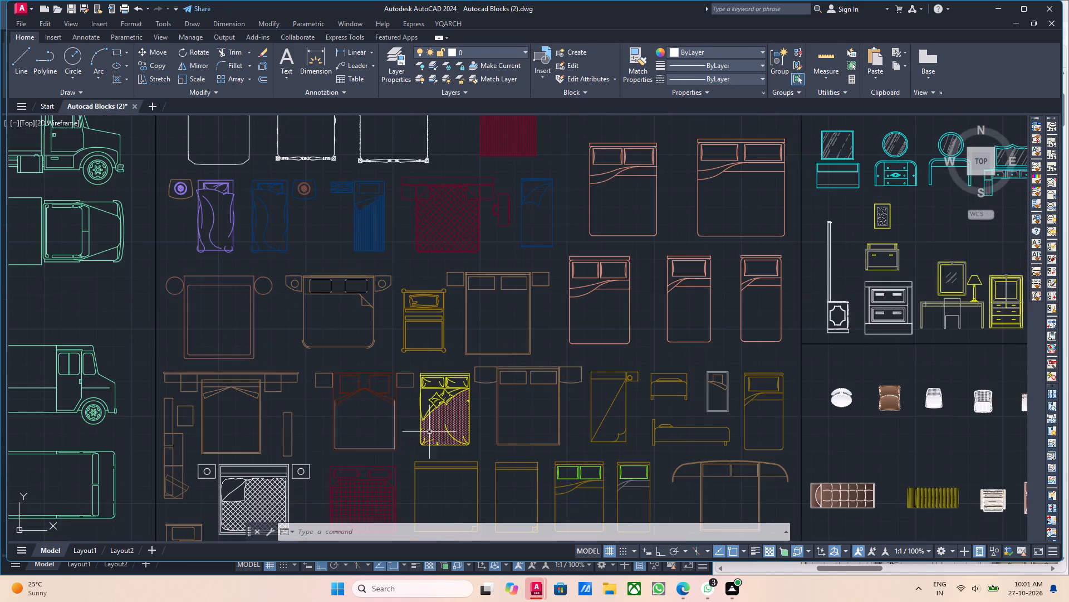
scroll(462, 426, up, 2)
scroll(463, 425, down, 2)
middle_drag(445, 478, 456, 391)
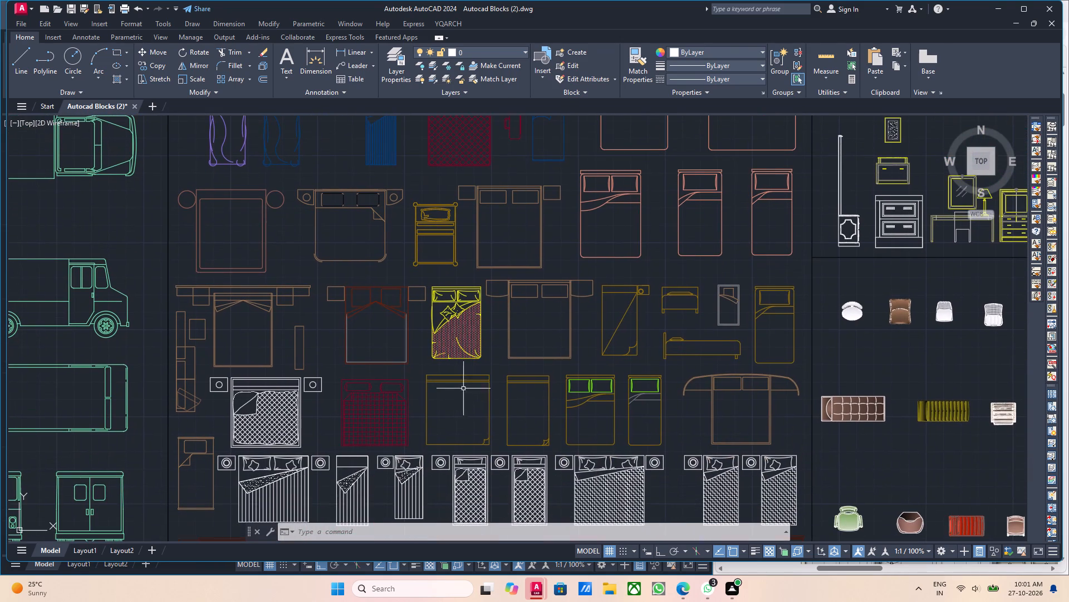
middle_drag(391, 436, 488, 413)
scroll(356, 431, up, 2)
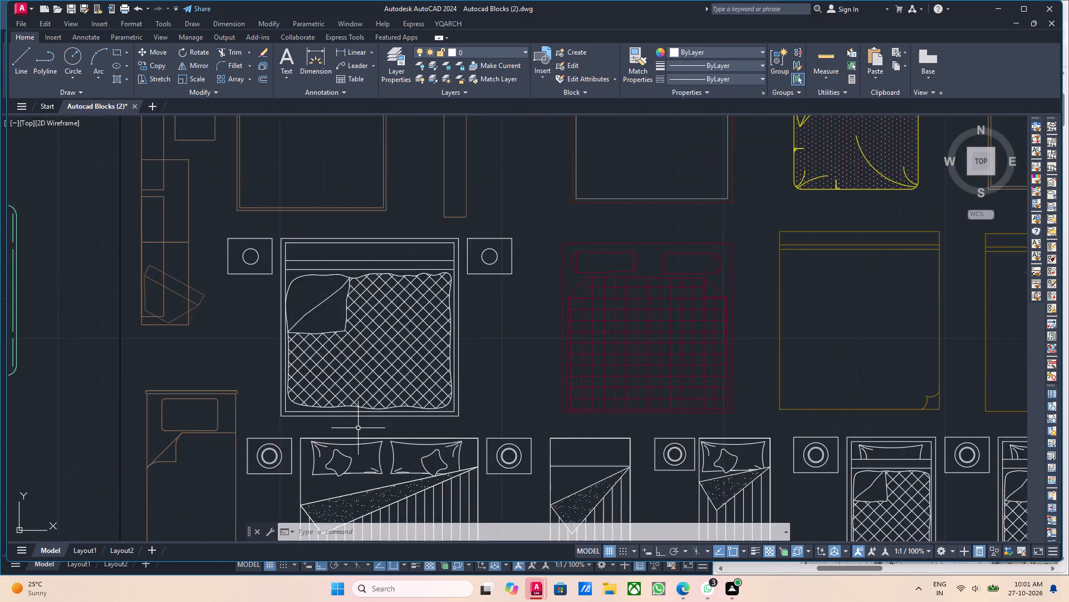
scroll(359, 428, down, 2)
middle_drag(415, 456, 406, 439)
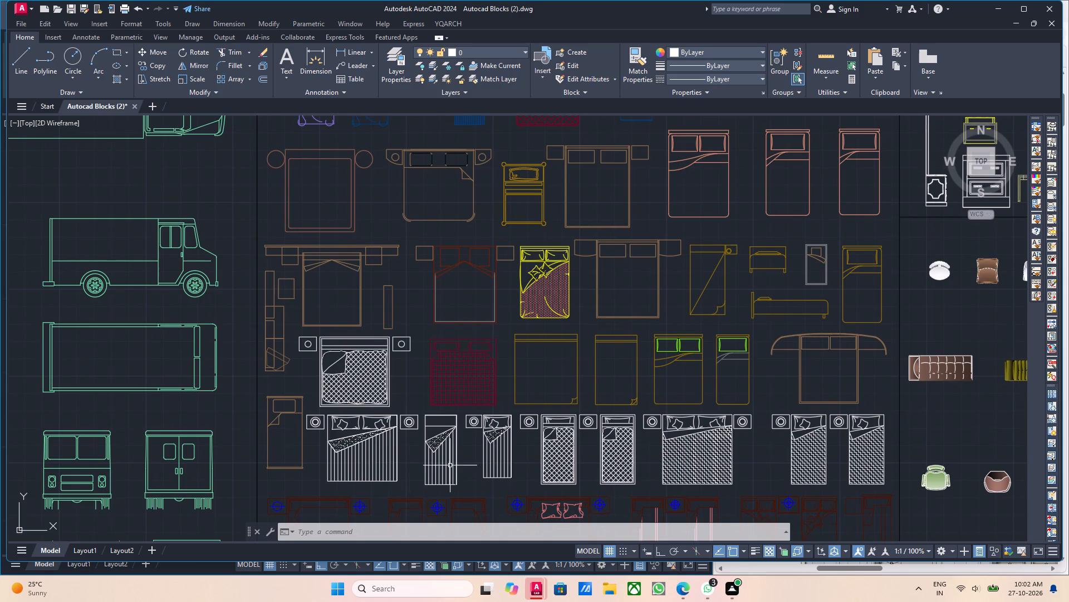
middle_drag(484, 467, 348, 470)
middle_drag(597, 463, 520, 439)
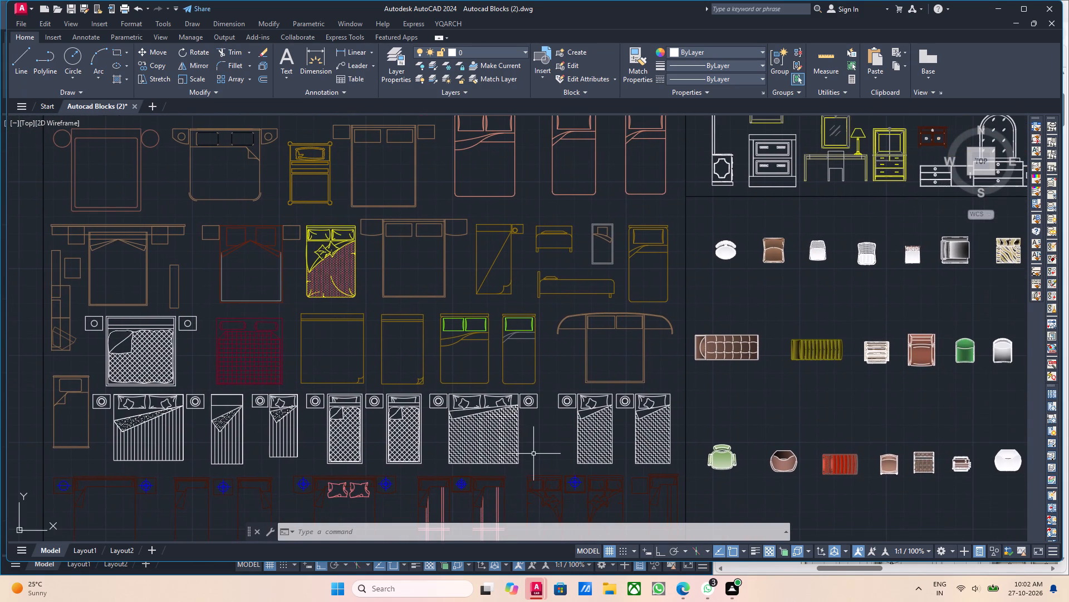
scroll(533, 456, up, 1)
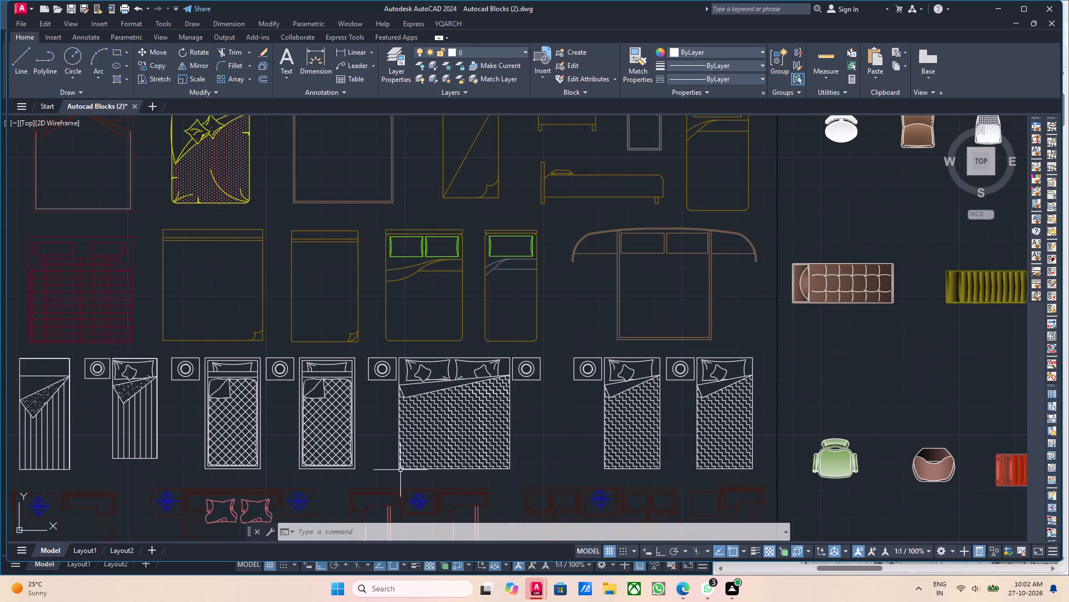
scroll(387, 468, down, 1)
middle_drag(403, 465, 443, 460)
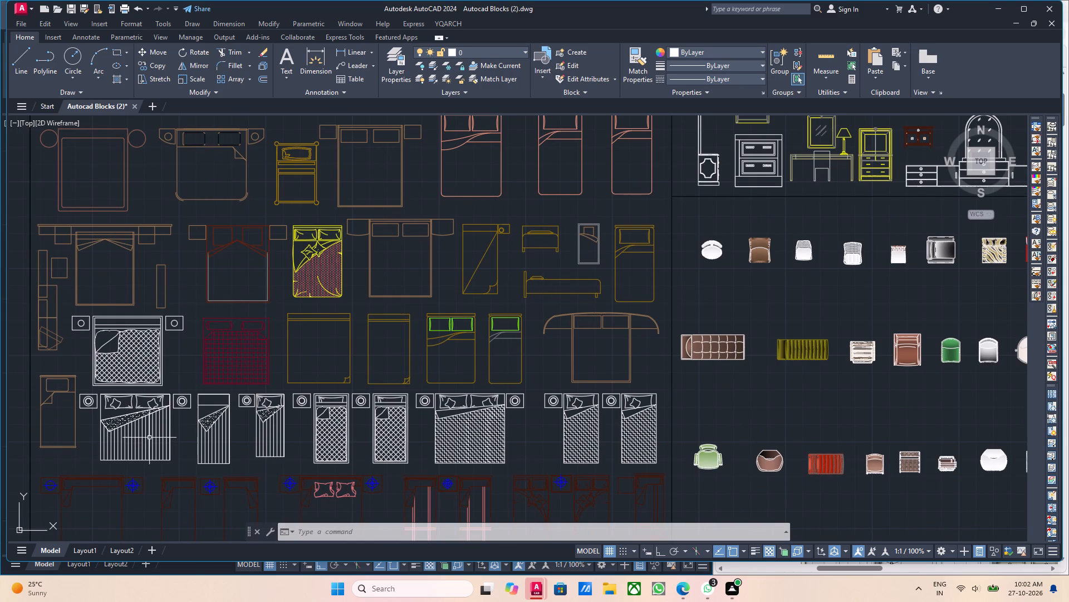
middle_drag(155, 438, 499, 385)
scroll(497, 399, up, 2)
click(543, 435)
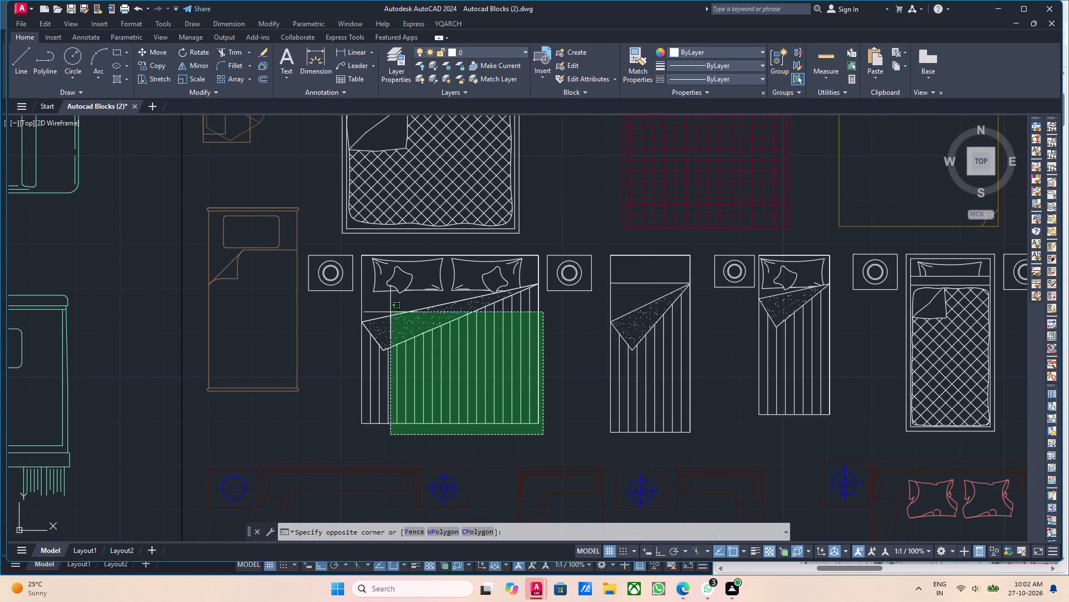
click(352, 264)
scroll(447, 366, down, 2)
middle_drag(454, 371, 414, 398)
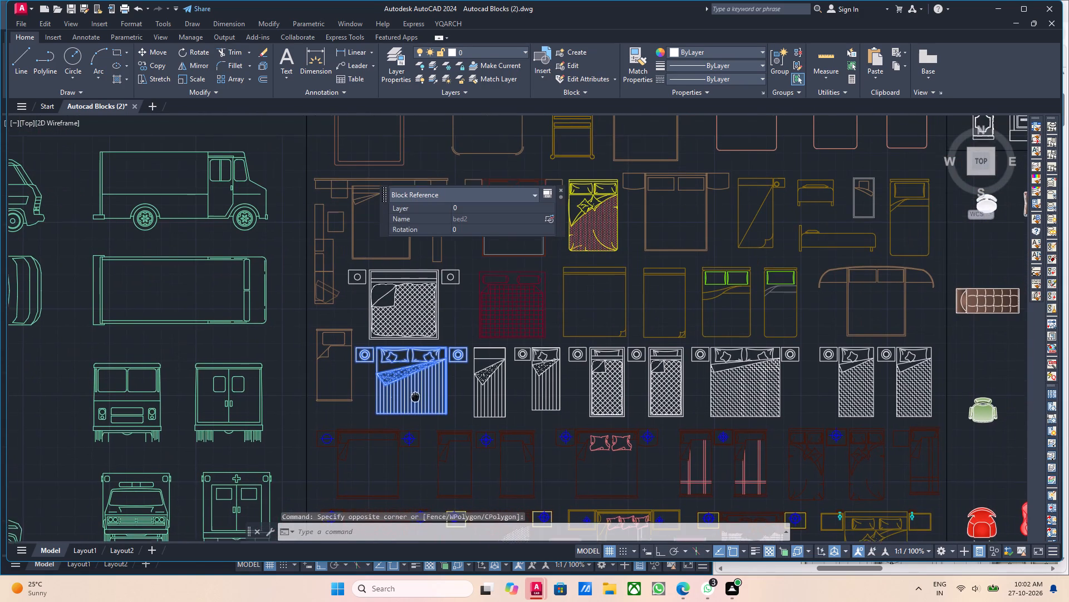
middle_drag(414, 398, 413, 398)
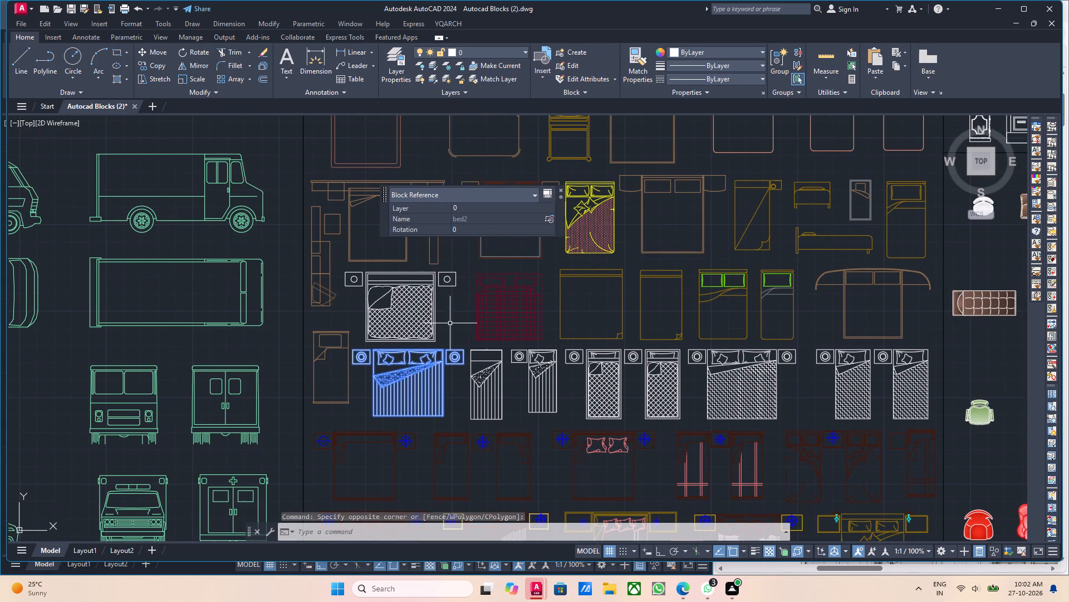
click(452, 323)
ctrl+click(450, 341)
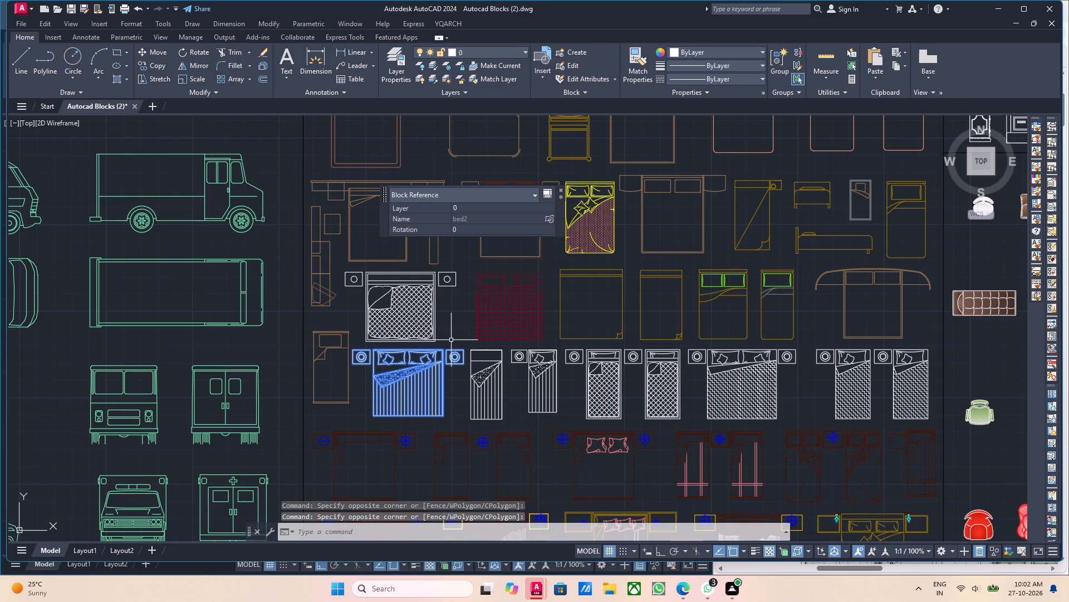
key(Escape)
Copy the cross-hatched double bed block with two bedside tables from the Furniture section to the clipboard.
scroll(450, 343, up, 3)
drag(424, 337, 391, 332)
scroll(273, 246, down, 3)
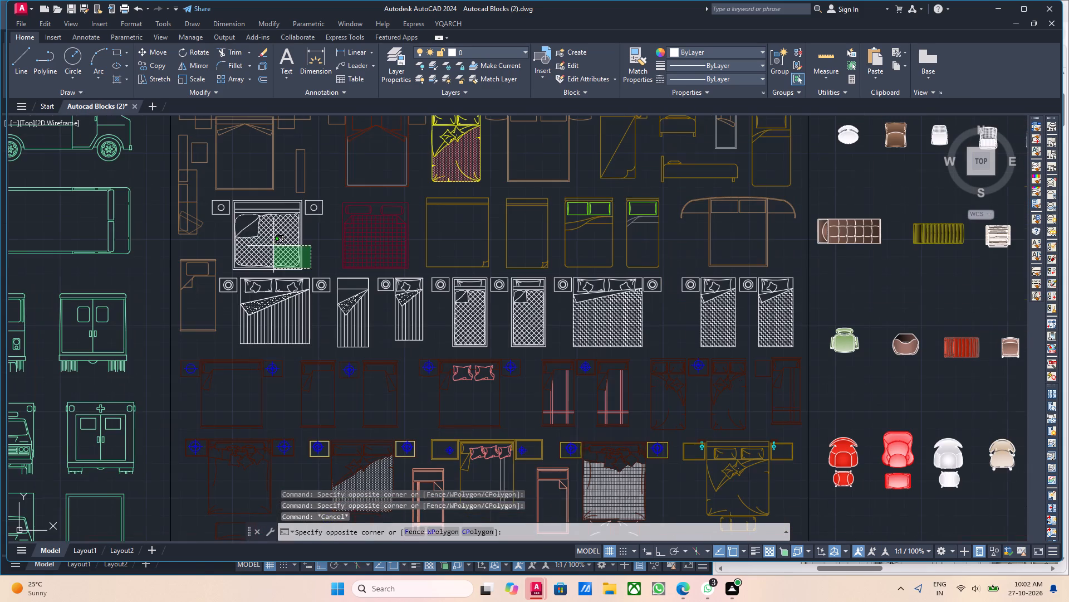
click(254, 234)
middle_drag(349, 289, 341, 290)
key(ctrl+c)
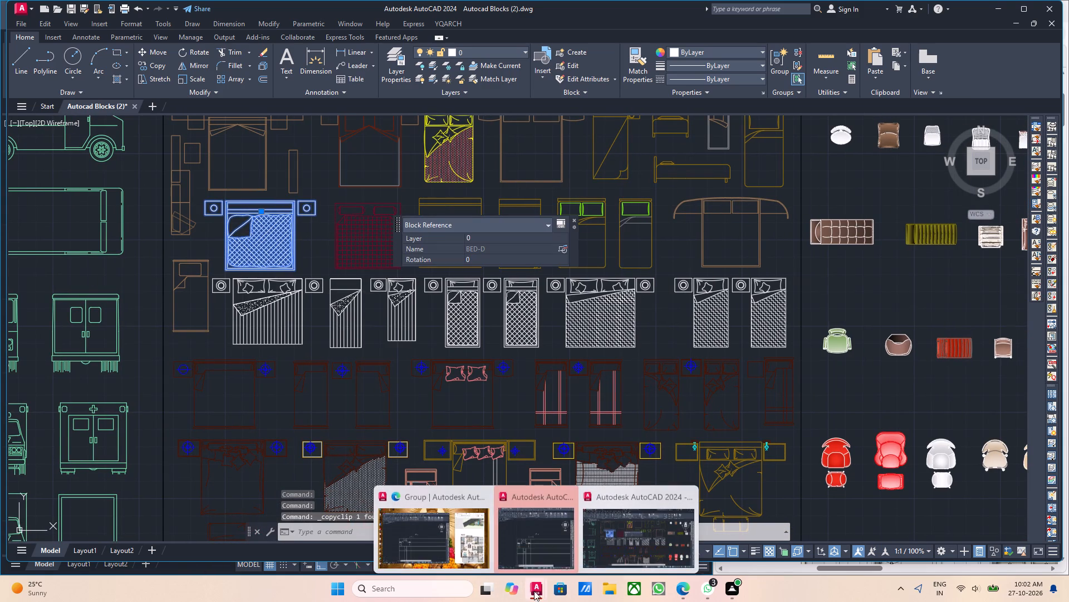
Switch to Drawing1 and paste the copied double bed block in the empty space beside the armchair.
click(438, 542)
middle_drag(471, 342, 475, 435)
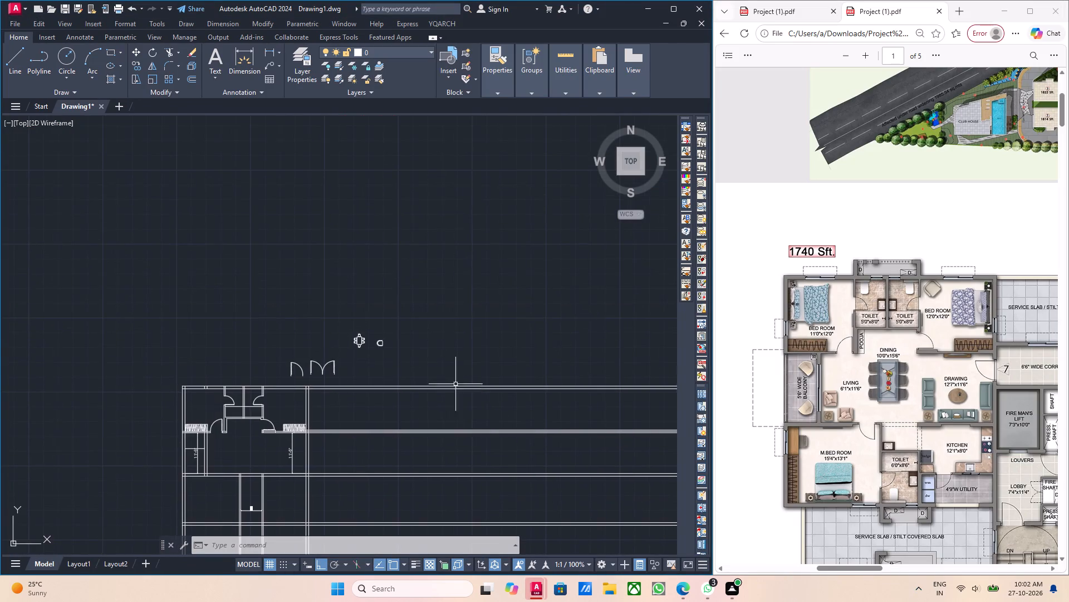
scroll(440, 356, up, 2)
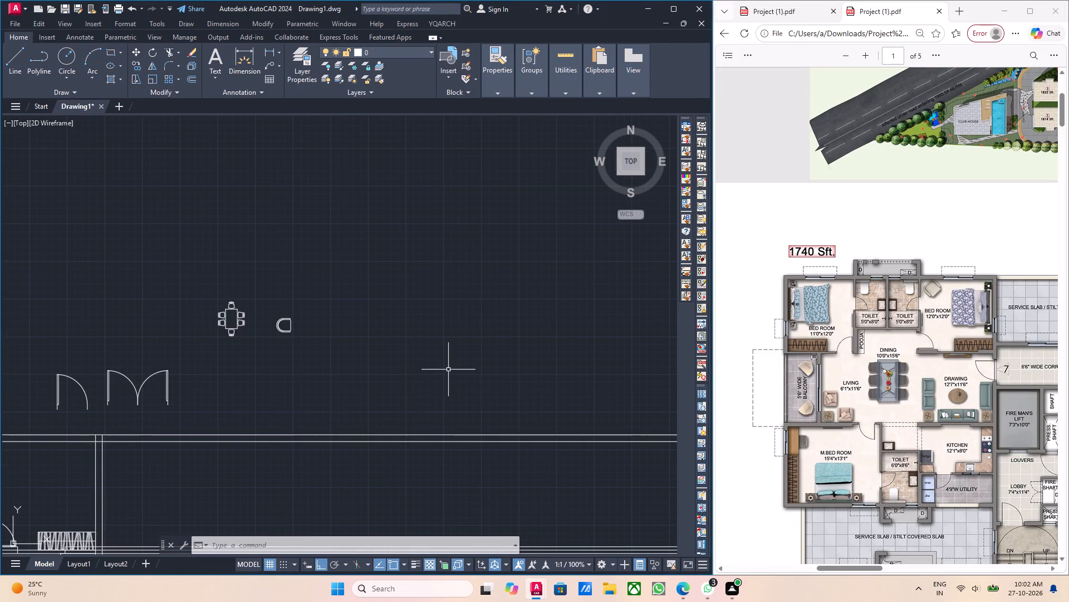
key(ctrl+v)
scroll(438, 371, up, 3)
click(441, 370)
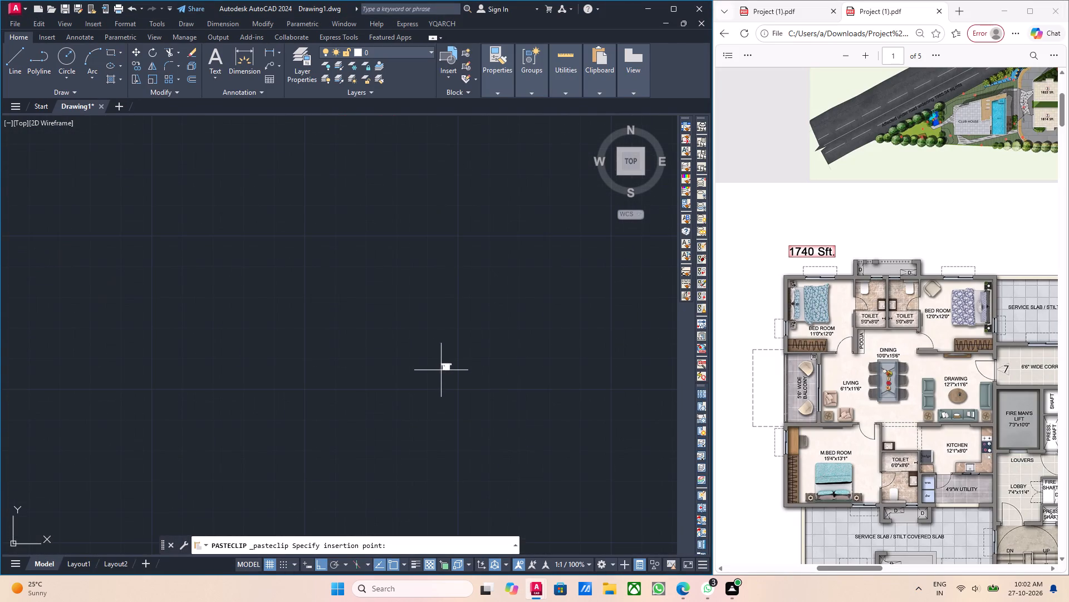
Scale the pasted double bed block up by eye, from a base point just beside it.
drag(525, 416, 455, 385)
click(415, 358)
key(s)
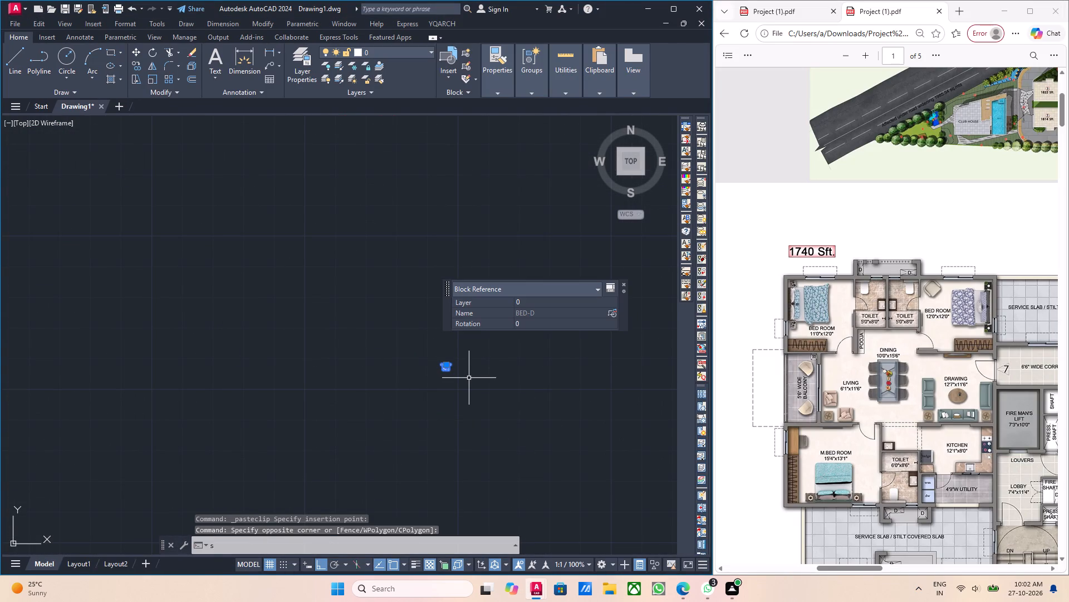
key(c)
key(Return)
click(460, 373)
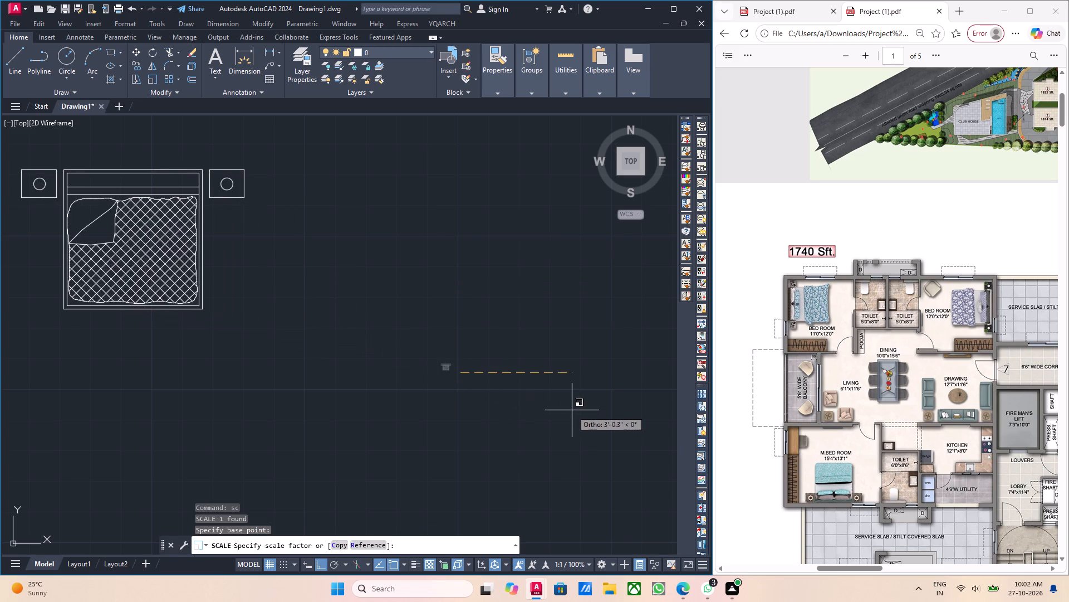
click(574, 410)
Move the dining table set from above the plan into the dining area below the toilets, with Ortho off.
scroll(475, 369, down, 3)
middle_drag(447, 383, 506, 373)
middle_drag(465, 371, 598, 330)
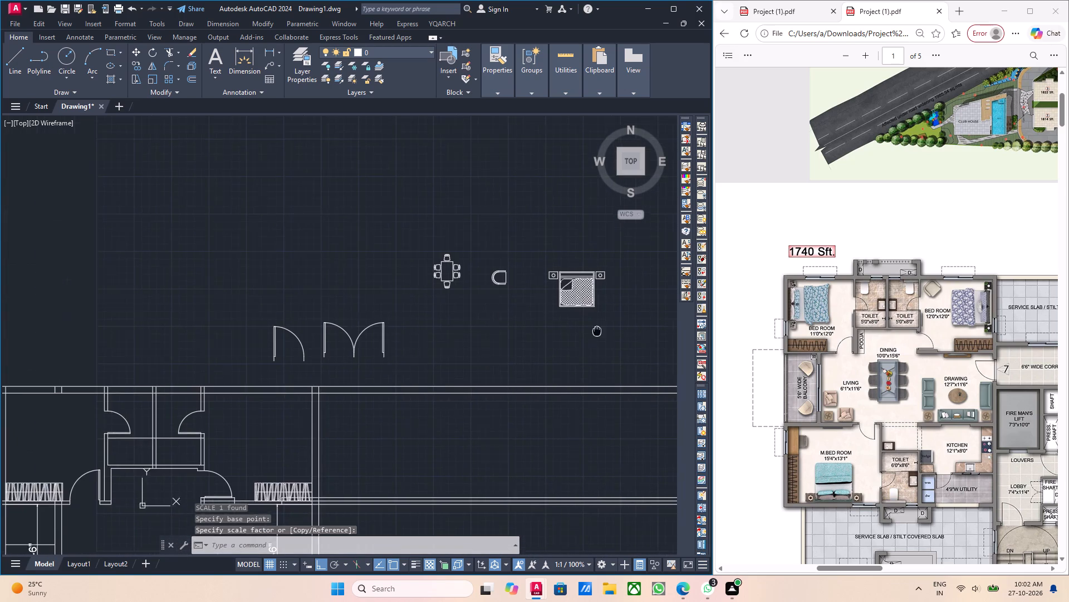
middle_drag(598, 330, 599, 329)
middle_drag(560, 320, 371, 306)
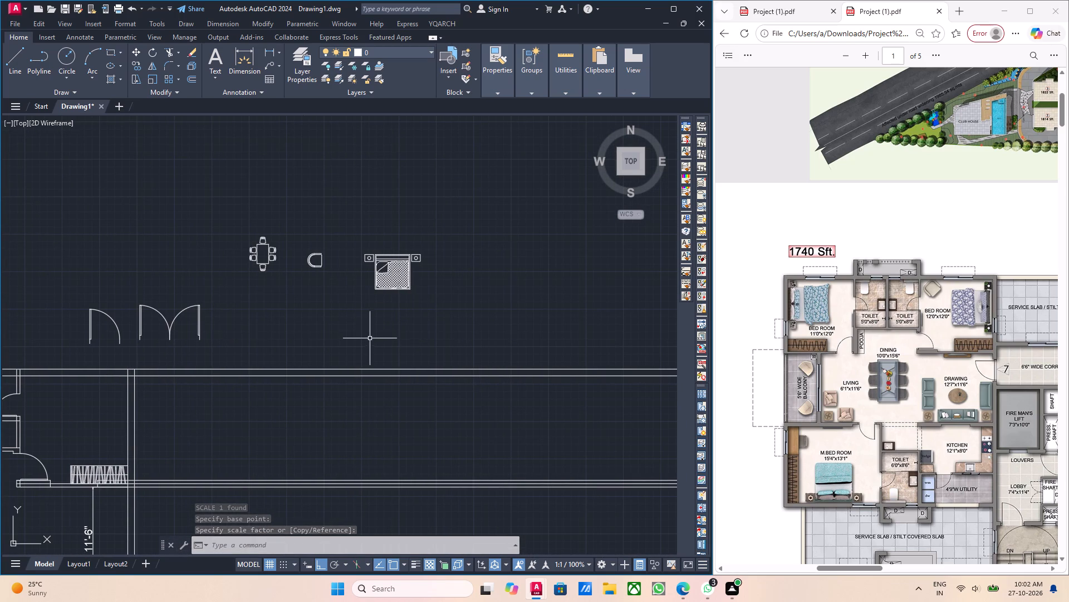
scroll(228, 244, up, 2)
scroll(234, 241, down, 3)
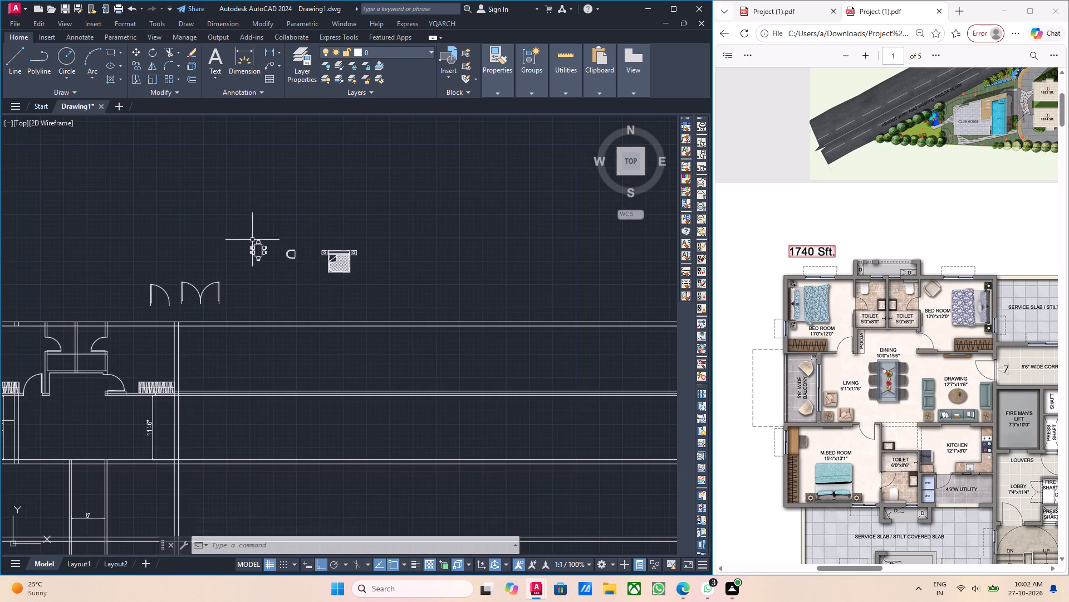
middle_drag(249, 304, 359, 199)
middle_drag(289, 226, 300, 228)
middle_drag(318, 241, 321, 247)
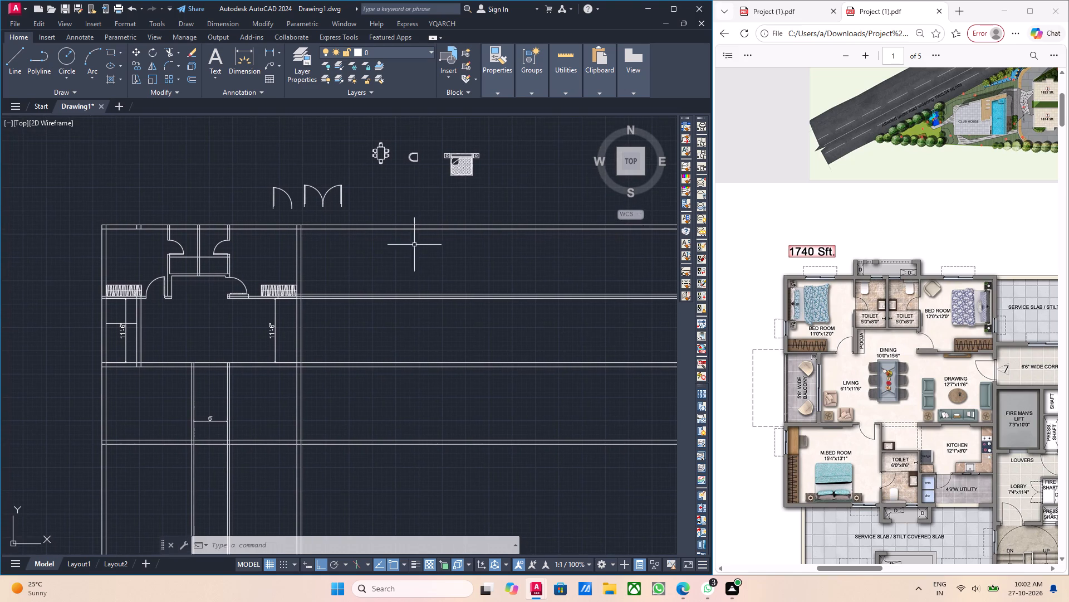
middle_drag(433, 264, 439, 283)
scroll(396, 183, up, 3)
middle_drag(385, 200, 396, 237)
scroll(377, 214, up, 2)
scroll(394, 226, down, 4)
drag(415, 244, 411, 233)
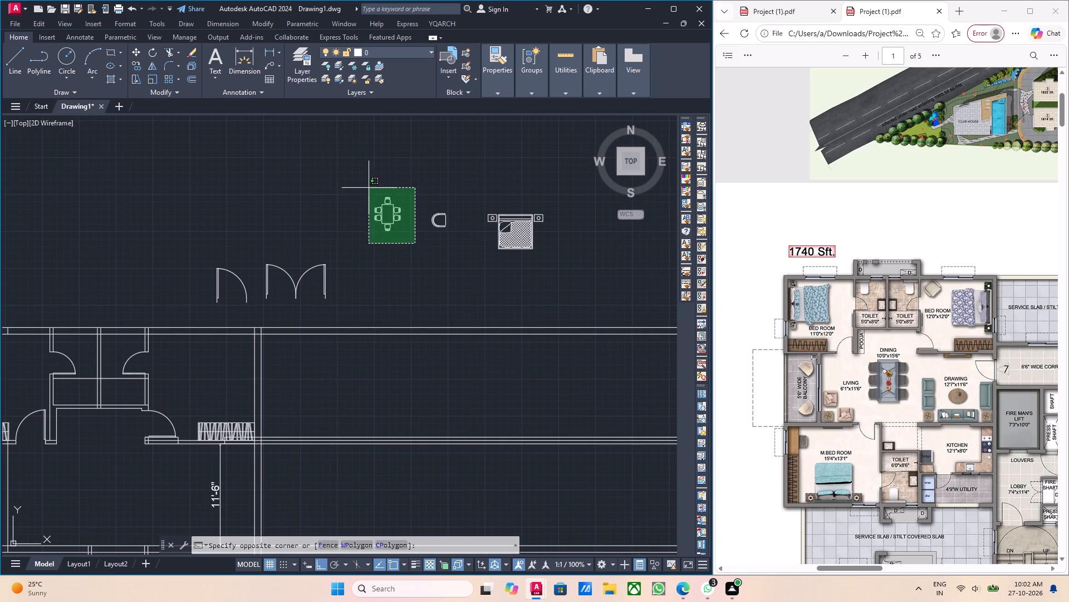
click(367, 188)
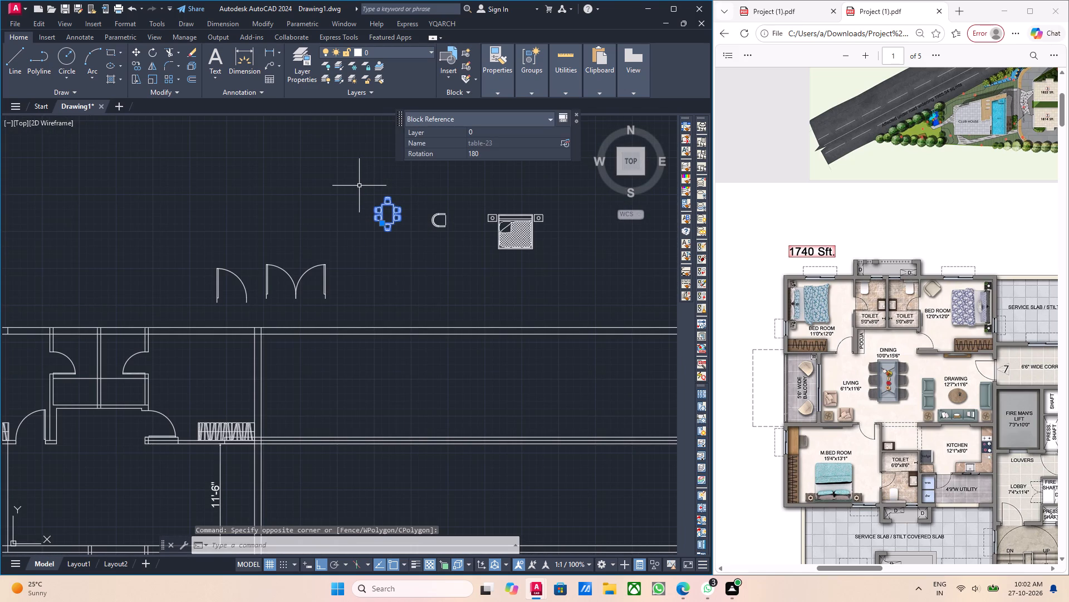
key(m)
key(Return)
scroll(395, 235, up, 4)
drag(394, 162, 397, 174)
scroll(367, 289, down, 5)
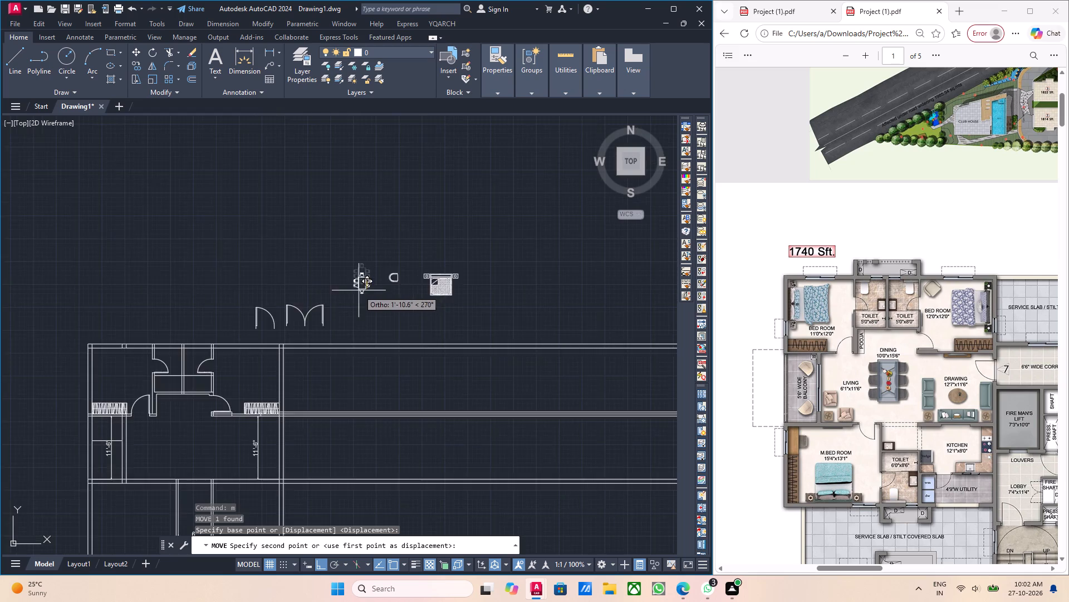
scroll(356, 359, down, 1)
scroll(236, 392, up, 3)
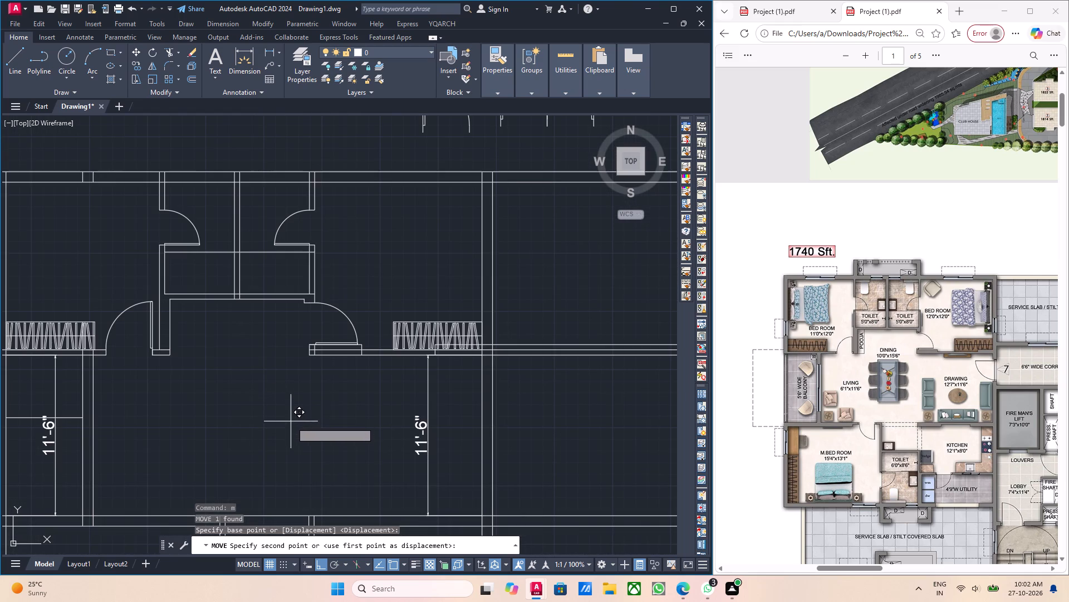
scroll(274, 440, up, 1)
scroll(180, 427, down, 1)
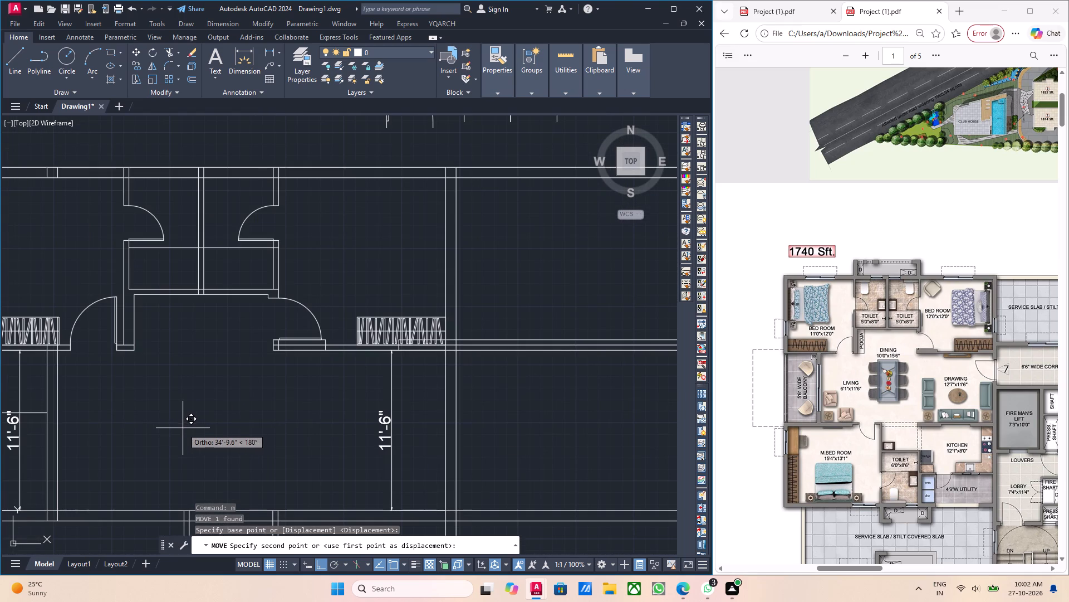
key(F8)
middle_drag(218, 446, 236, 424)
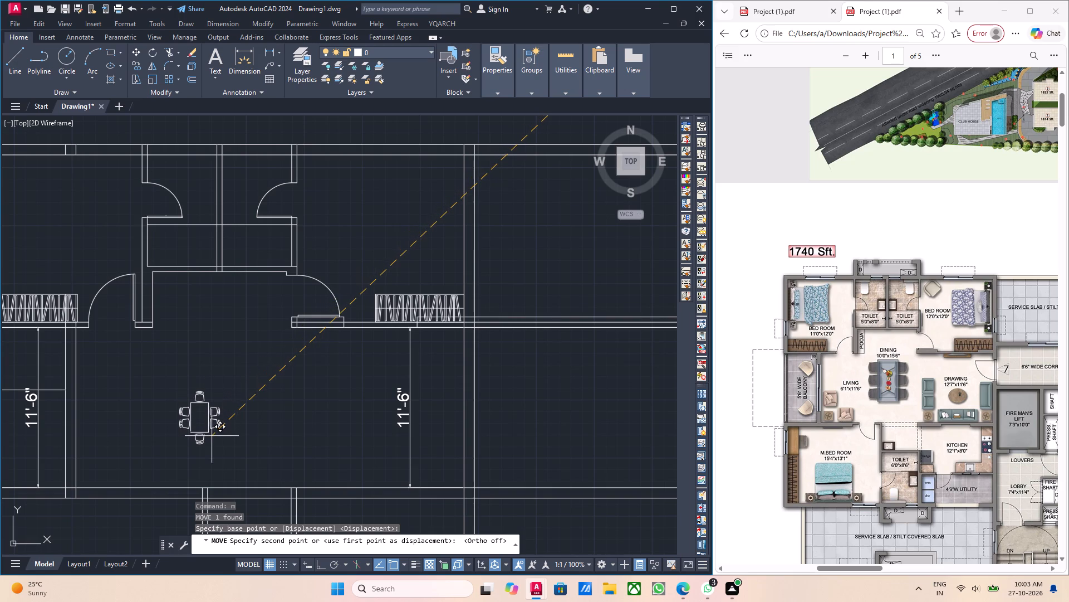
click(212, 433)
Scale the dining table set up by eye from a base point inside the table to suit the dining area.
scroll(214, 428, up, 3)
drag(224, 448, 224, 448)
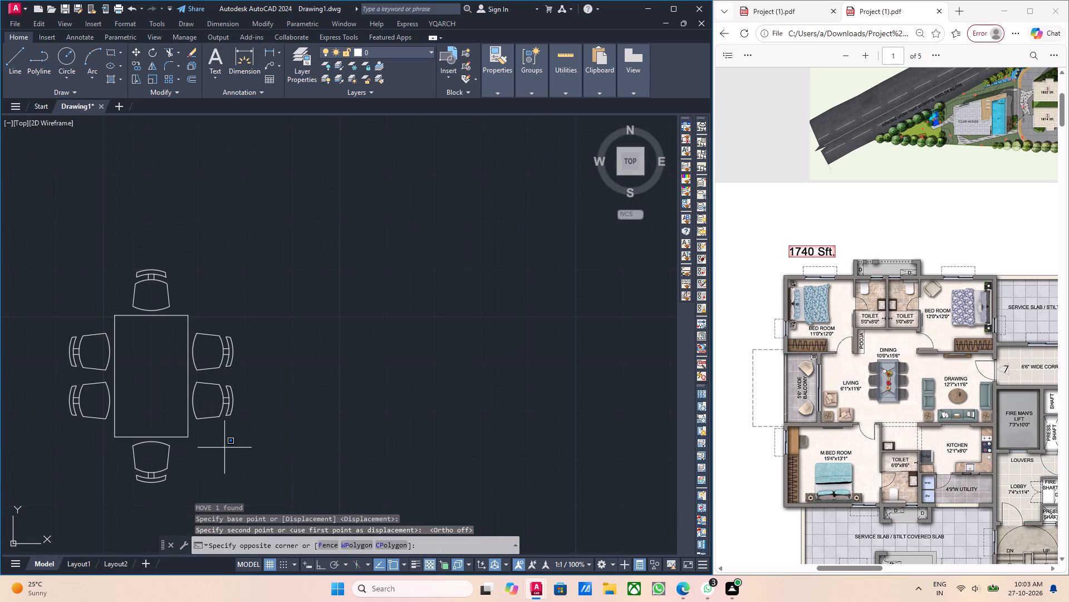
drag(224, 448, 201, 440)
click(137, 411)
scroll(224, 430, down, 3)
middle_click(235, 438)
key(s)
key(c)
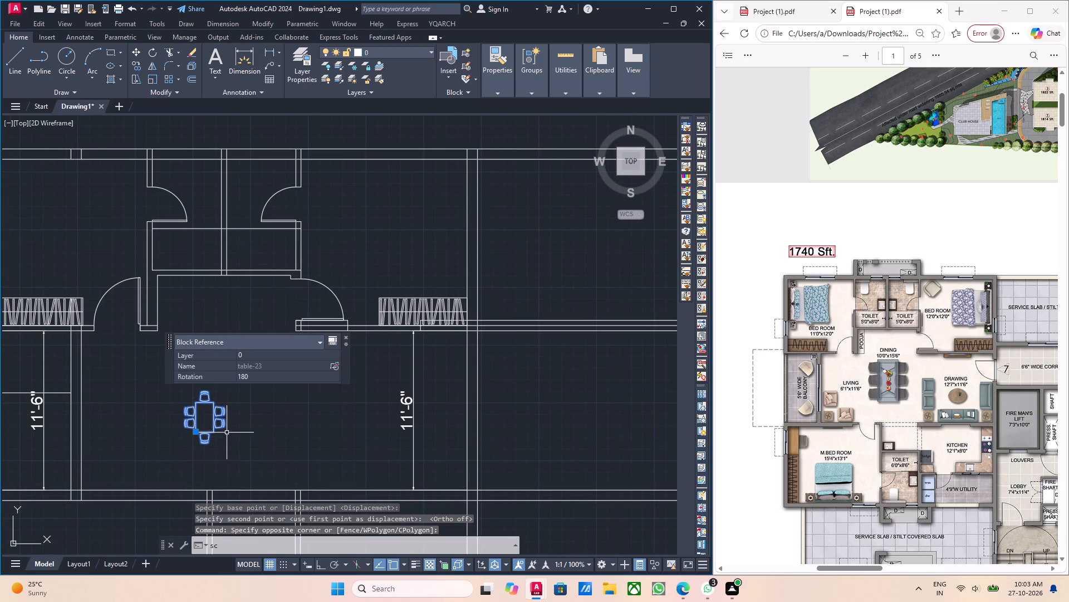
key(Return)
scroll(210, 417, up, 2)
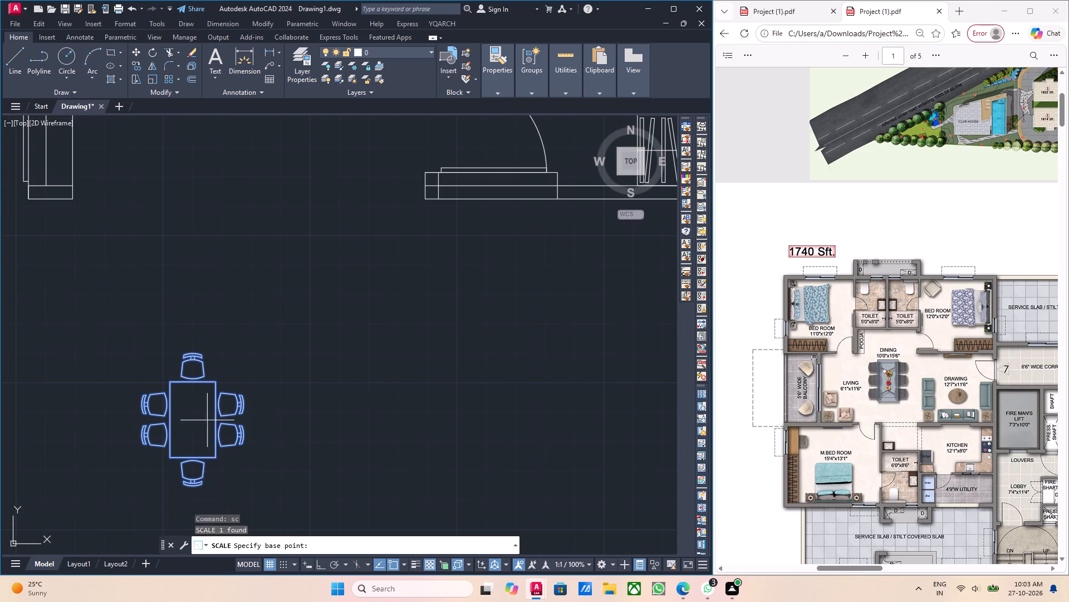
click(199, 422)
scroll(249, 430, down, 2)
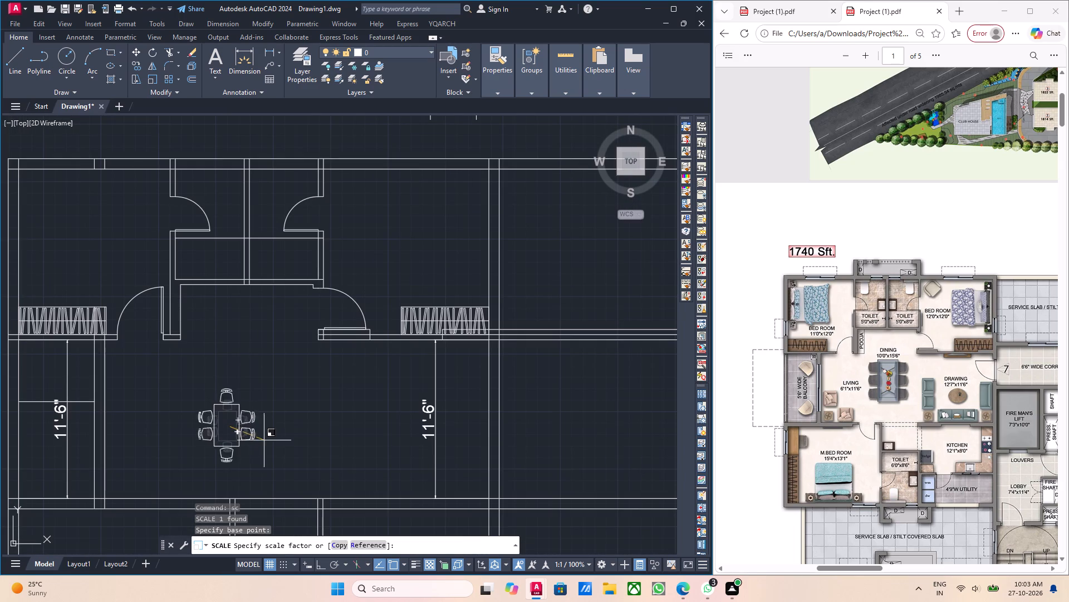
click(290, 444)
Nudge the dining table set slightly upward in the dining area, away from the lower wall.
scroll(290, 444, down, 1)
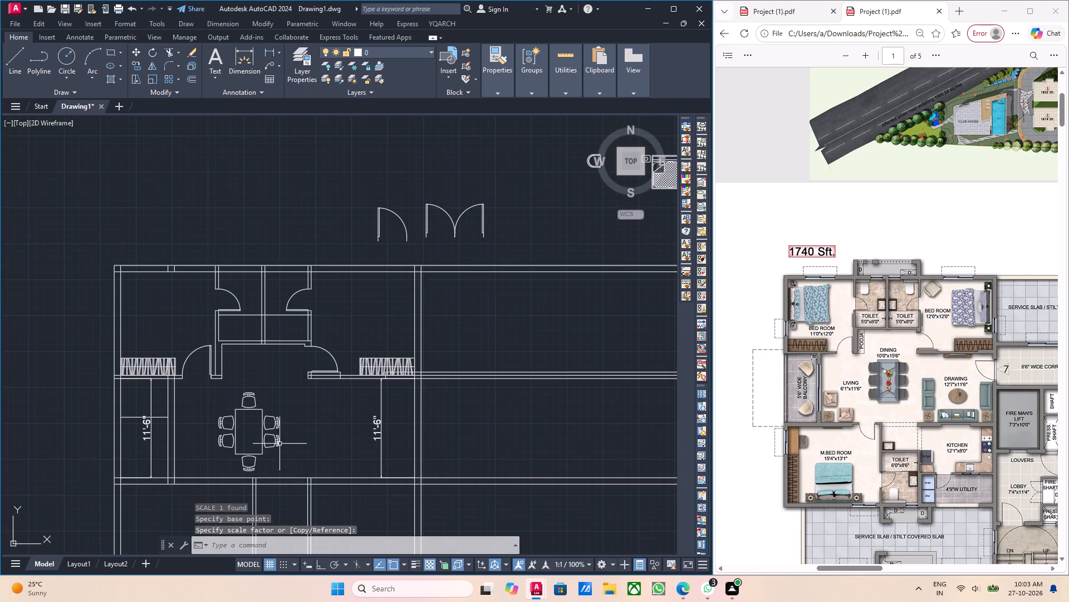
click(281, 436)
click(197, 414)
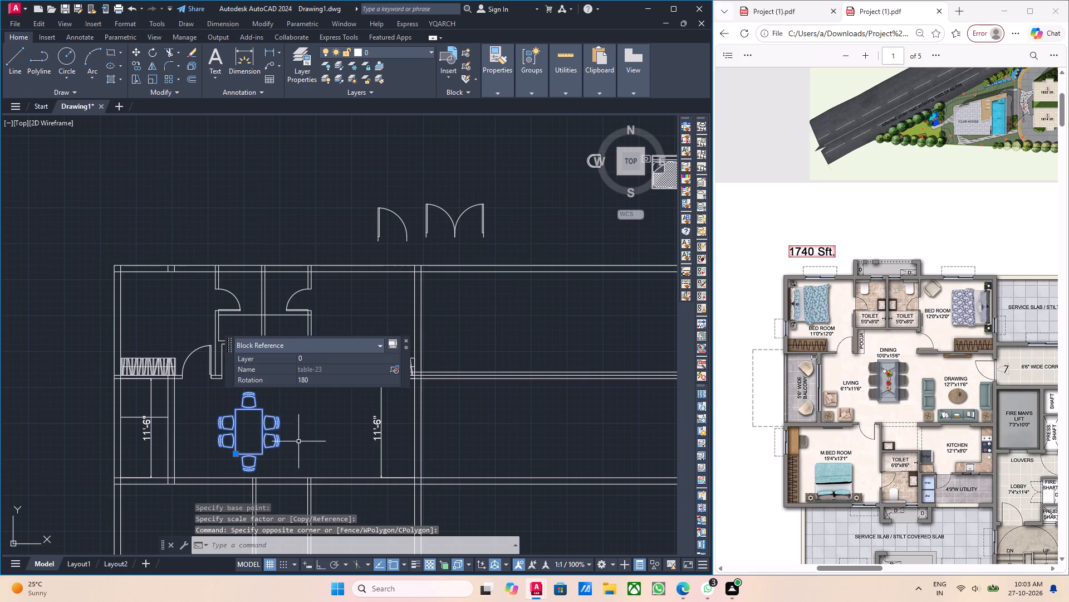
middle_click(301, 442)
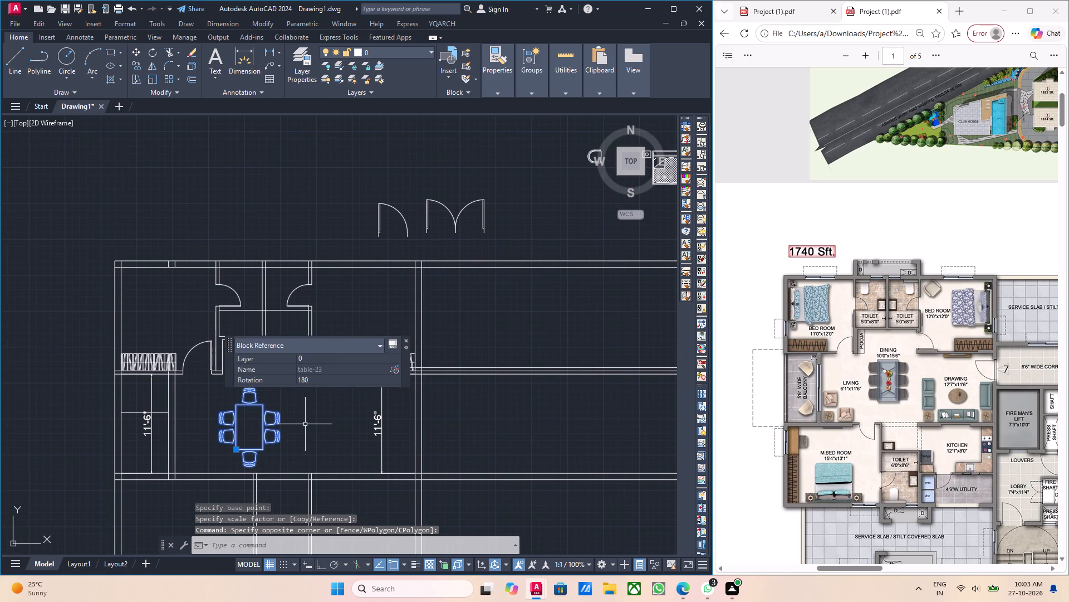
key(ctrl+Up)
key(ctrl+Up)
key(ctrl+Up)
key(ctrl+Up)
key(ctrl+Up)
key(ctrl+Up)
key(ctrl+Up)
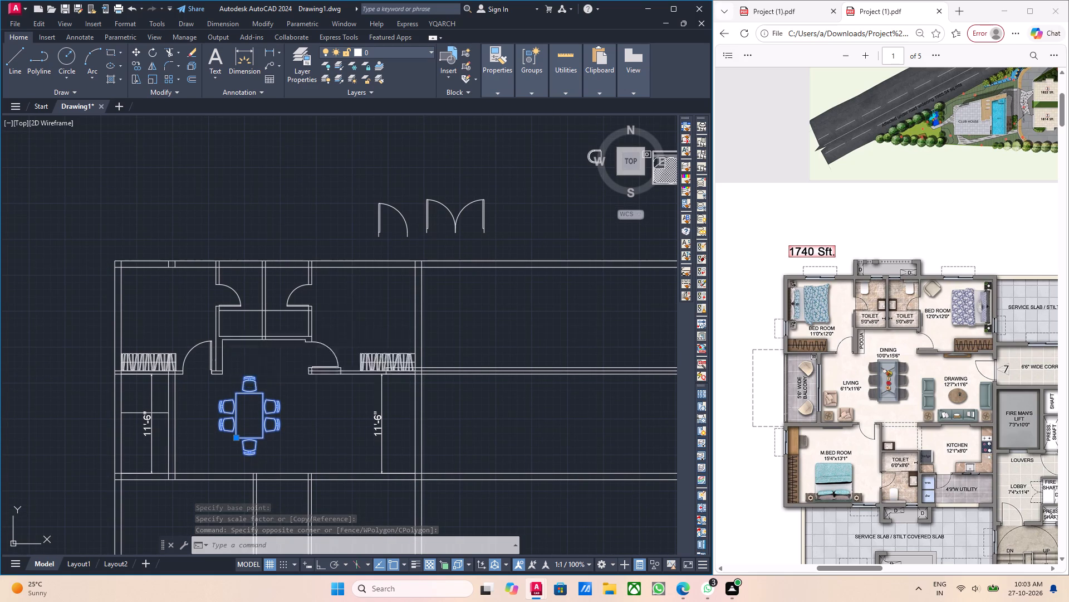
key(Escape)
Copy the armchair block from above the plan twice into the drawing room beside the dining set, stacked vertically about 1'-7" apart.
scroll(278, 386, up, 1)
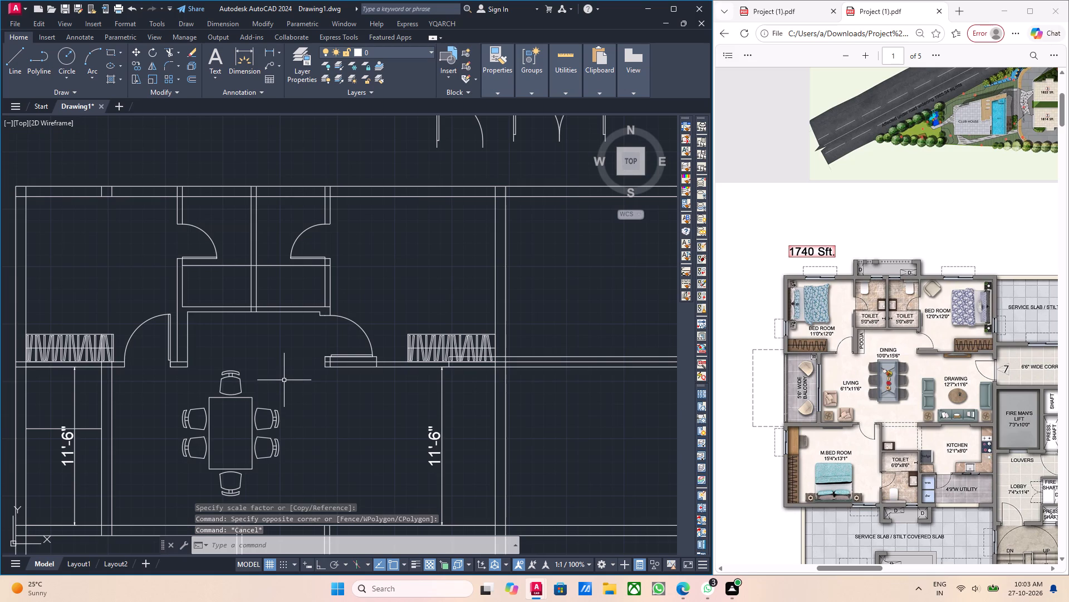
scroll(305, 368, down, 2)
middle_drag(422, 382, 413, 391)
scroll(463, 275, up, 3)
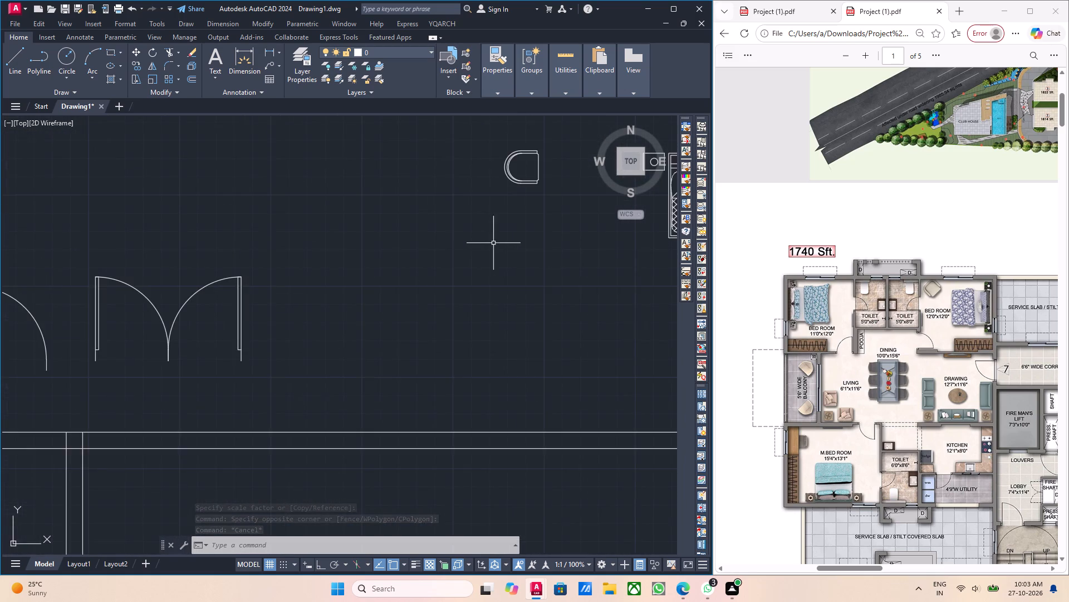
middle_drag(499, 258, 435, 352)
drag(491, 302, 486, 290)
click(451, 250)
middle_drag(492, 329, 479, 331)
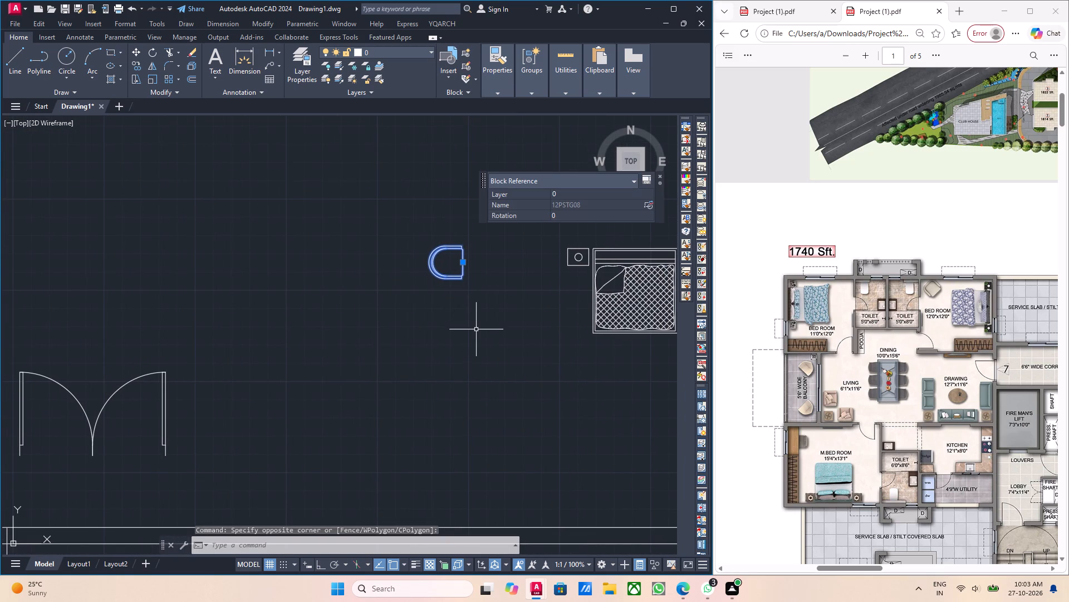
text(co)
key(Return)
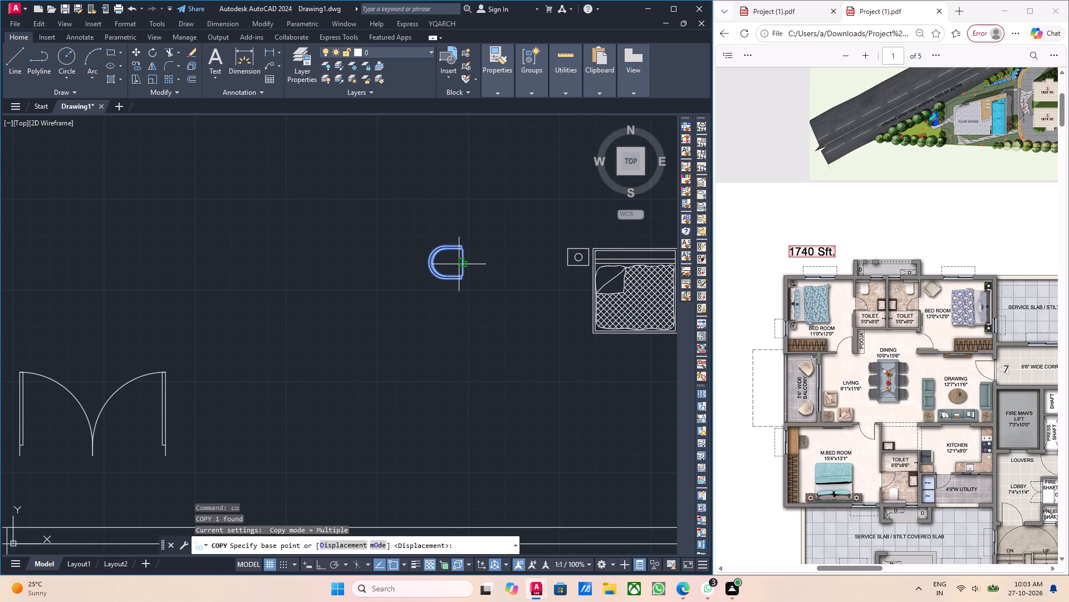
click(459, 264)
scroll(387, 366, down, 4)
middle_drag(369, 394, 402, 298)
scroll(269, 380, up, 2)
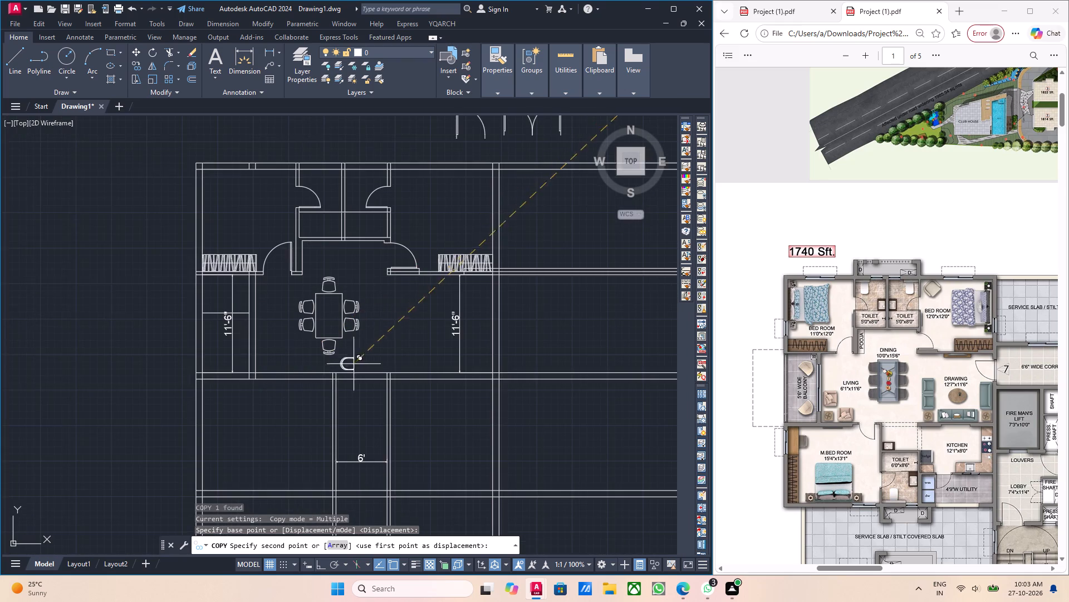
middle_drag(360, 362, 357, 377)
middle_drag(357, 368, 356, 342)
scroll(369, 344, up, 2)
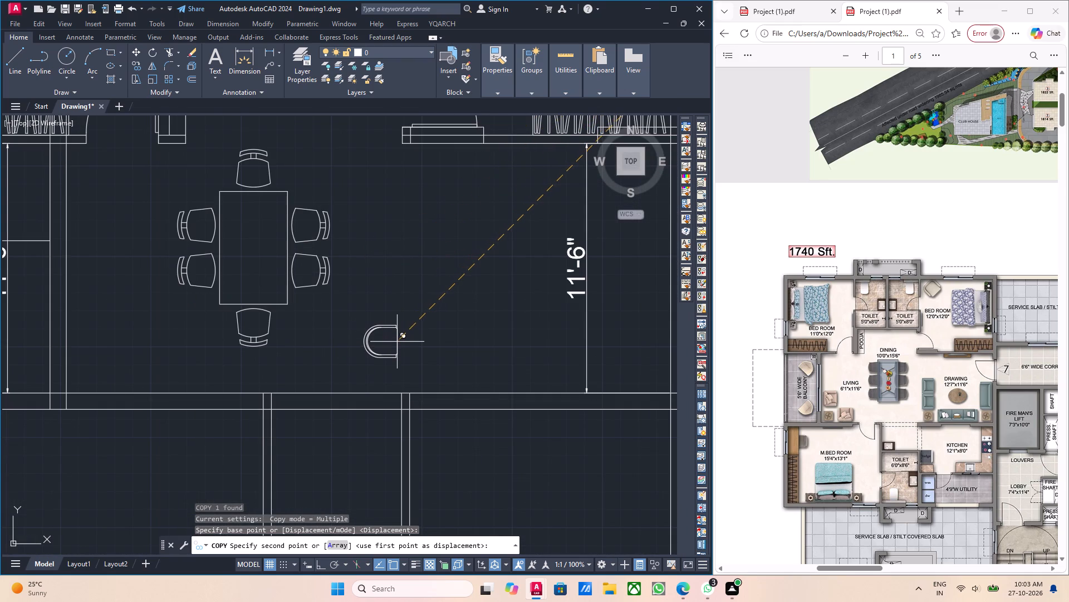
click(397, 342)
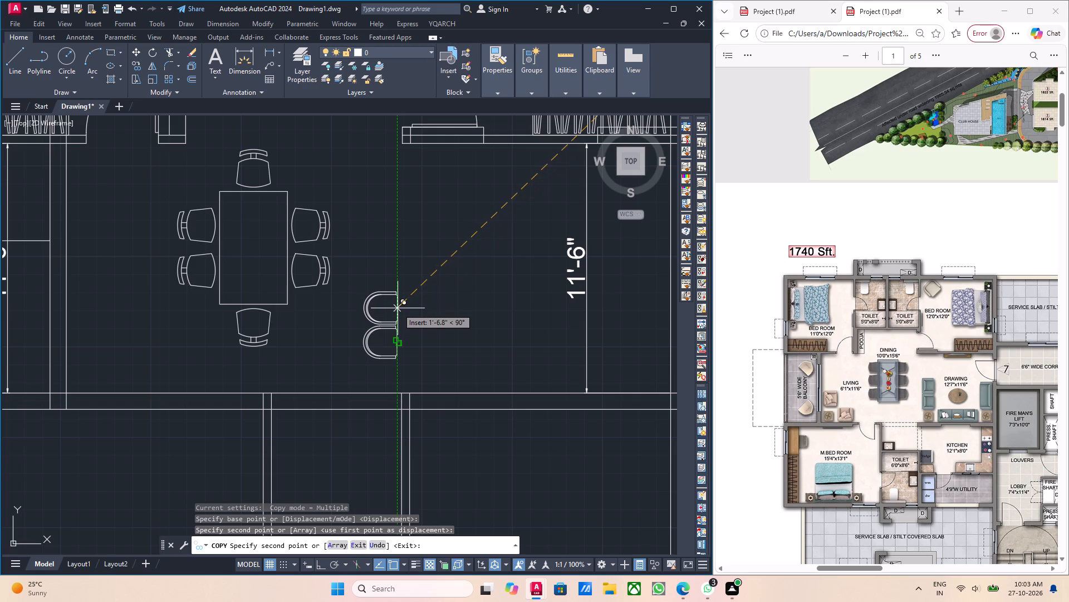
click(398, 308)
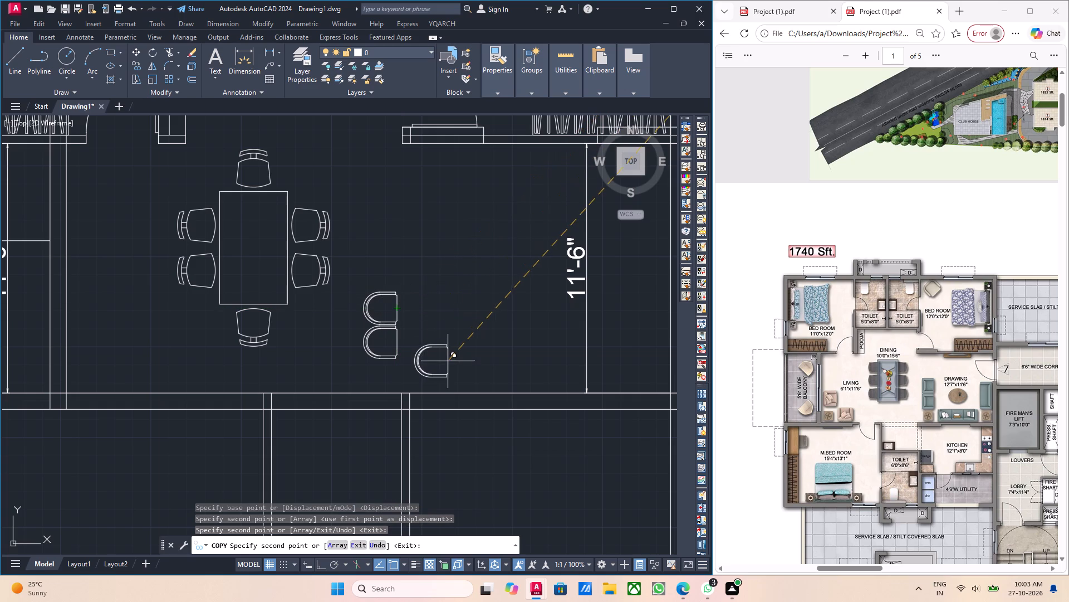
key(Escape)
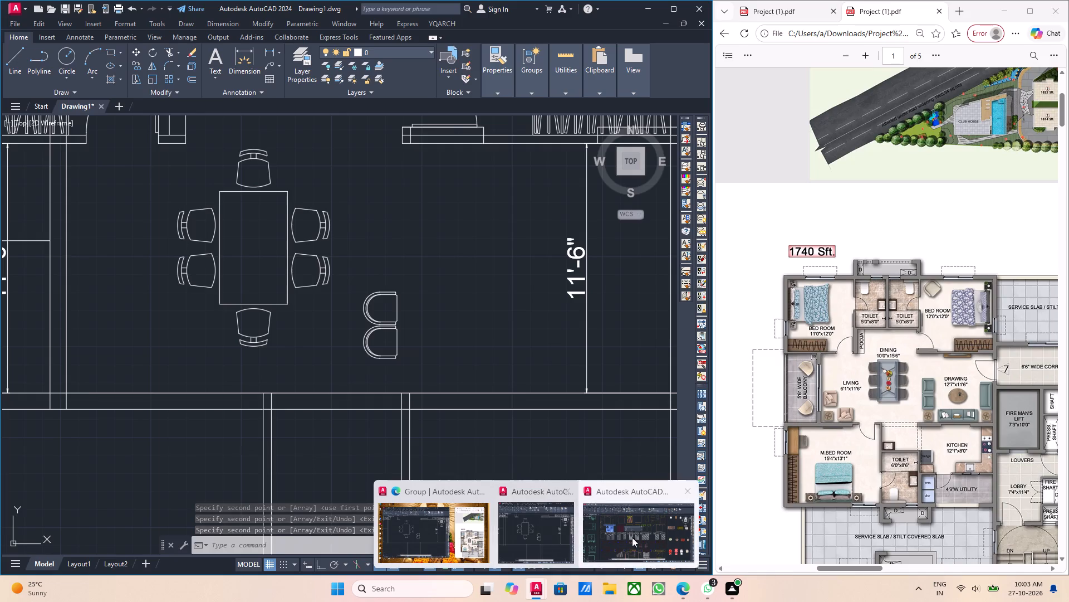
Switch to the Autocad Blocks (2) drawing and look through its furniture blocks for seating that suits the drawing room.
click(640, 537)
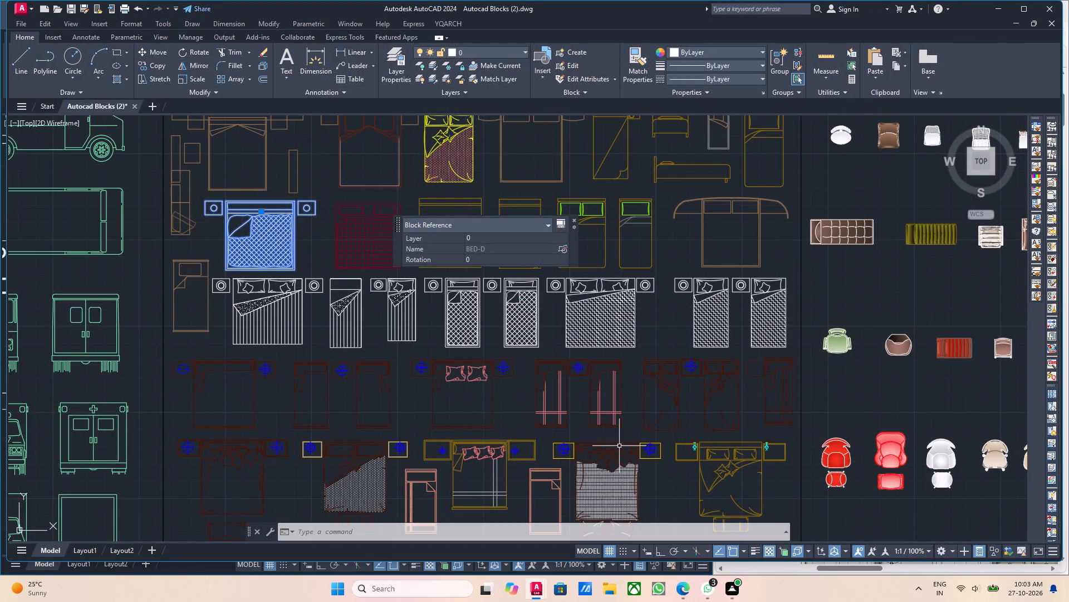
key(Escape)
scroll(615, 419, down, 2)
middle_drag(615, 434, 612, 421)
middle_drag(614, 430, 614, 417)
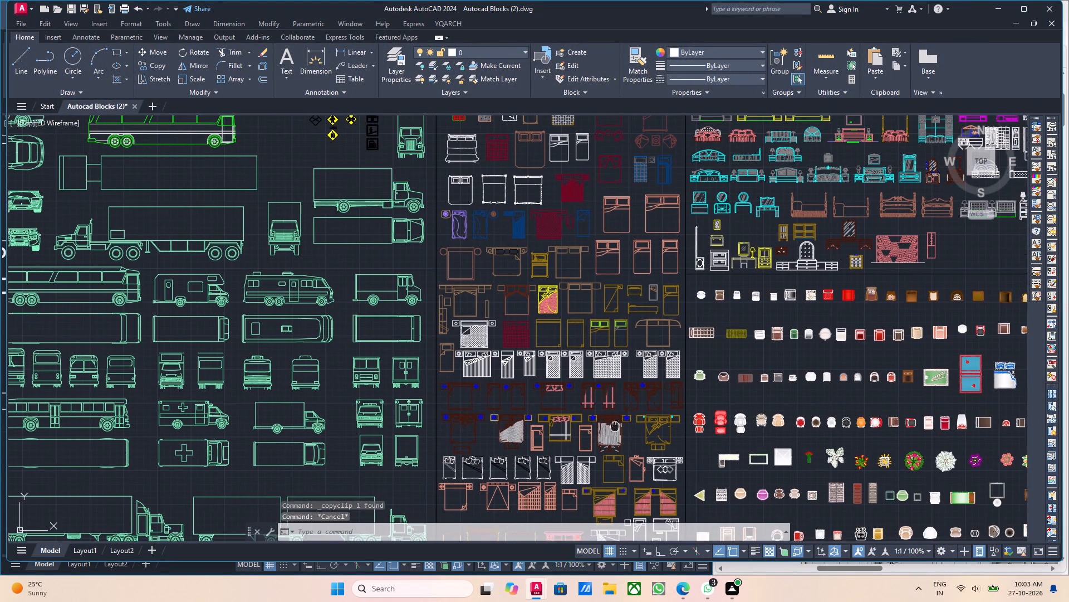
middle_drag(614, 417, 597, 374)
middle_drag(617, 424, 616, 414)
middle_drag(520, 414, 632, 407)
scroll(631, 404, down, 3)
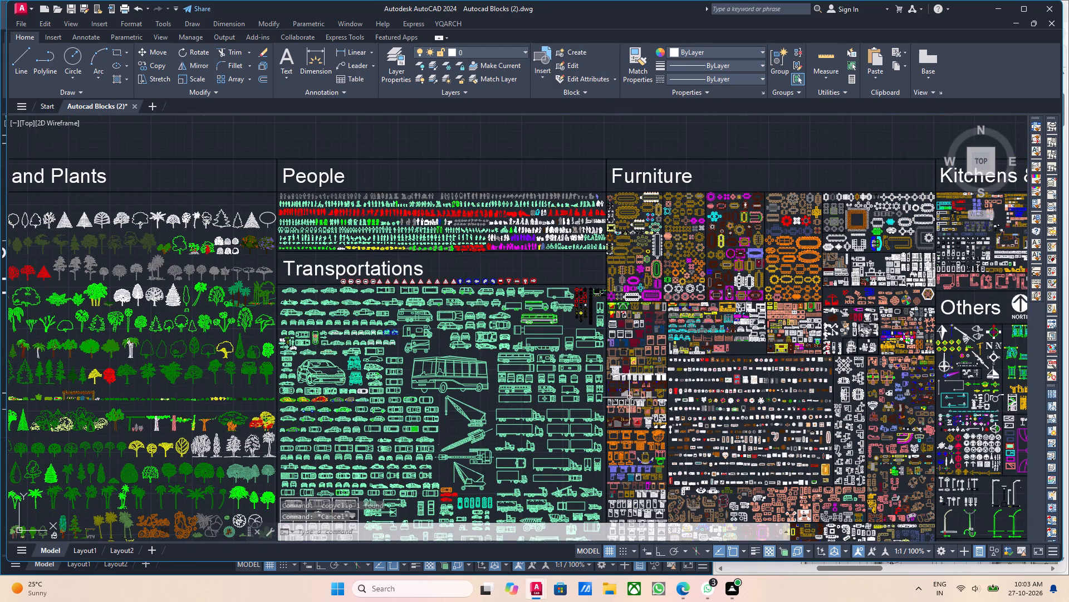
middle_drag(629, 399, 626, 424)
scroll(626, 424, up, 1)
scroll(673, 295, up, 2)
middle_drag(678, 280, 467, 371)
middle_drag(564, 366, 550, 369)
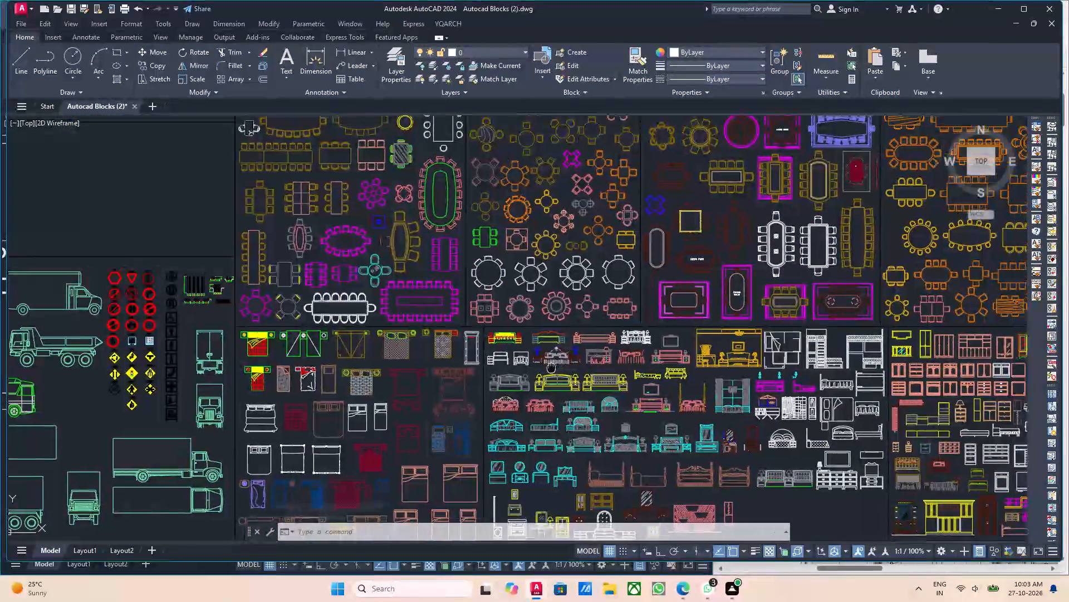
middle_drag(550, 369, 537, 371)
middle_drag(577, 361, 492, 520)
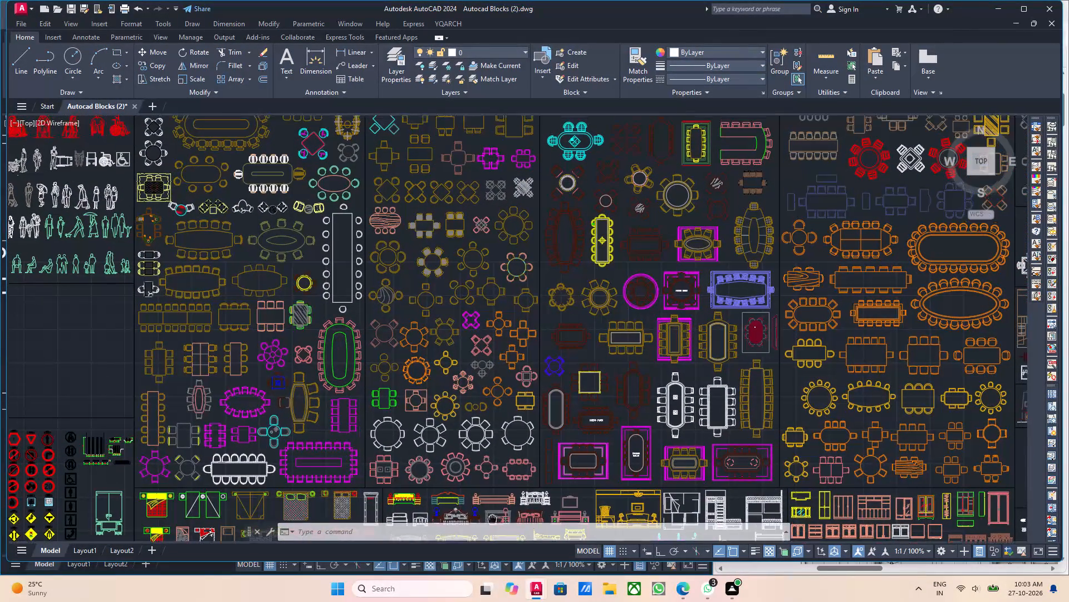
middle_drag(492, 520, 490, 522)
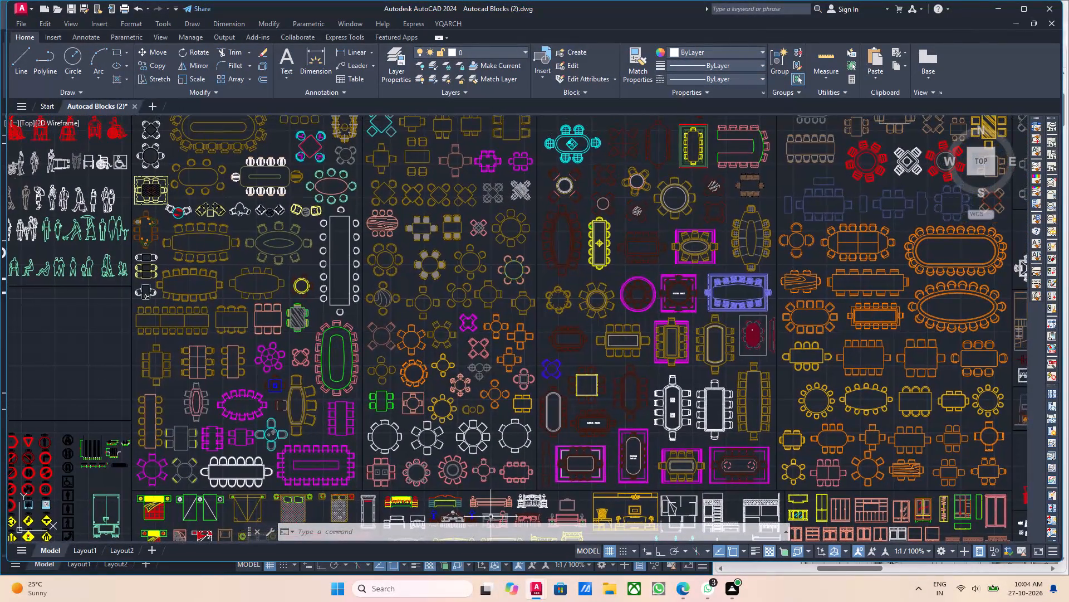
scroll(500, 495, down, 2)
middle_drag(514, 489, 514, 400)
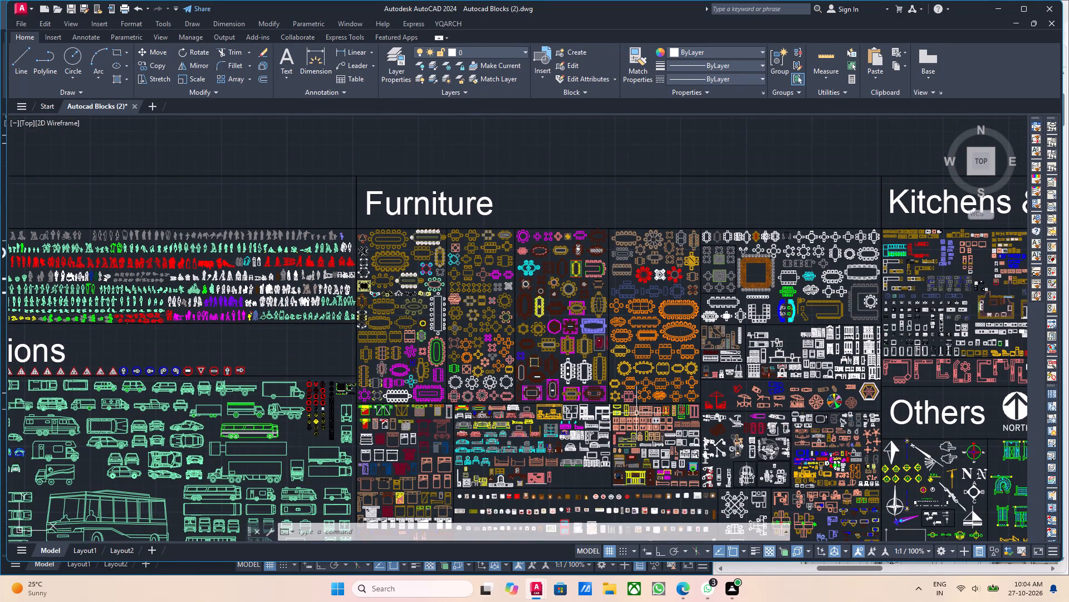
scroll(636, 413, up, 5)
scroll(659, 450, down, 3)
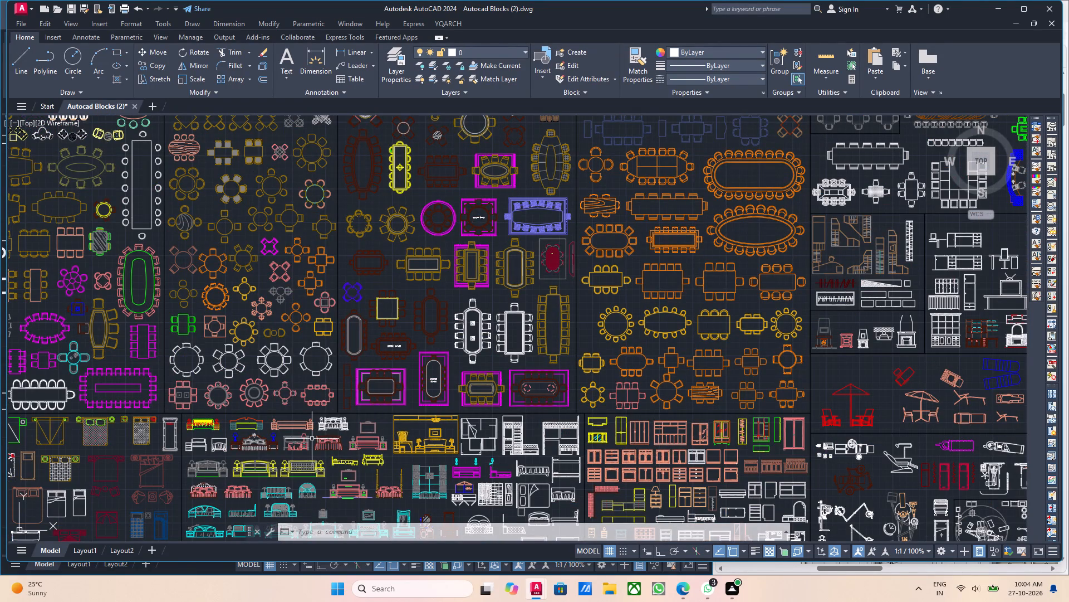
scroll(326, 426, down, 1)
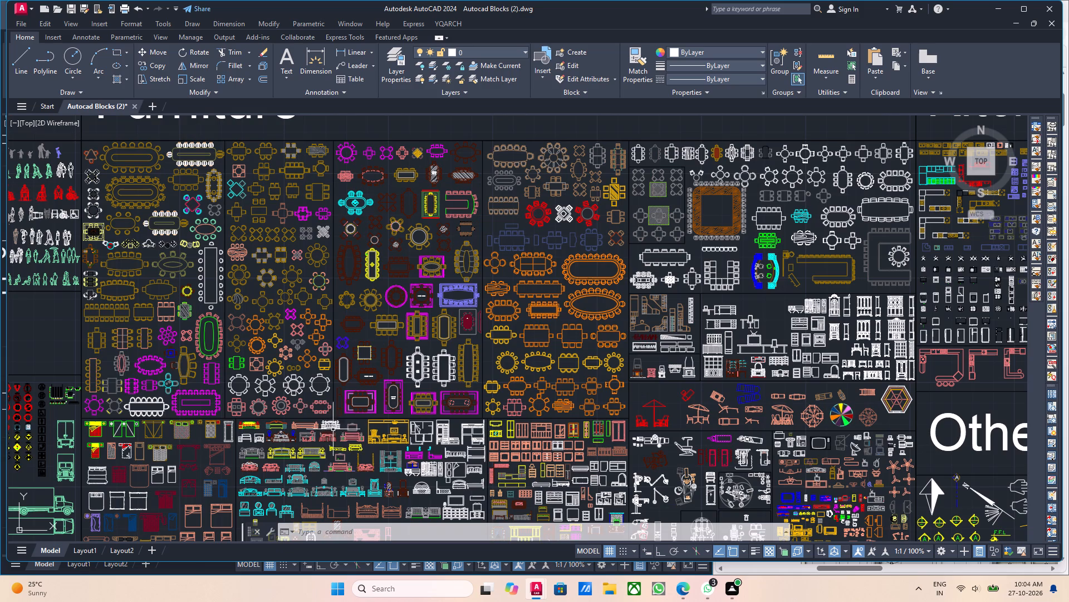
scroll(360, 436, down, 1)
middle_drag(482, 420, 403, 386)
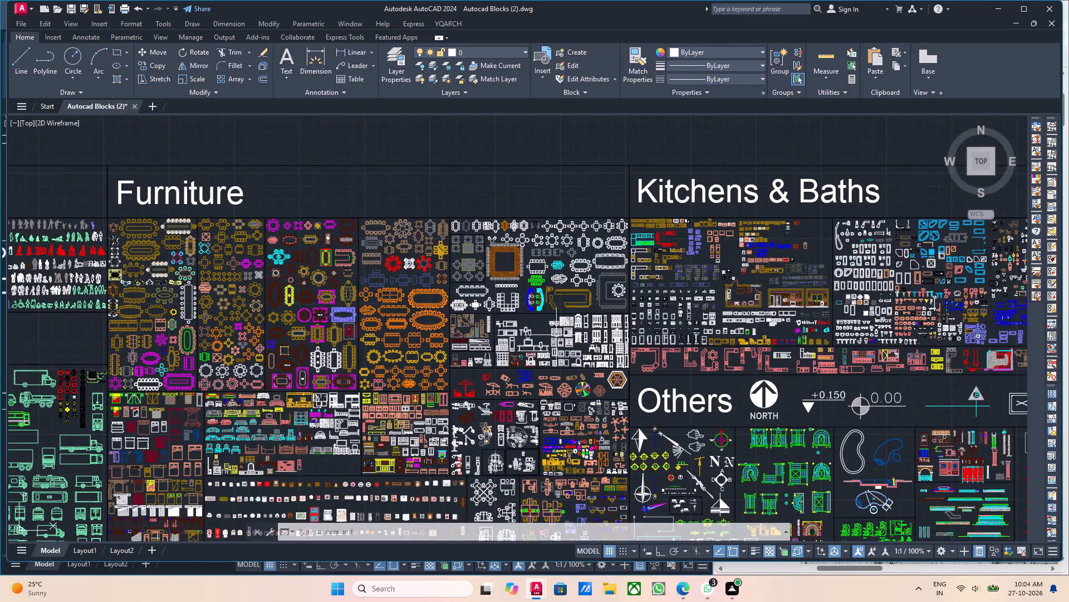
scroll(575, 310, up, 2)
middle_drag(658, 301, 585, 404)
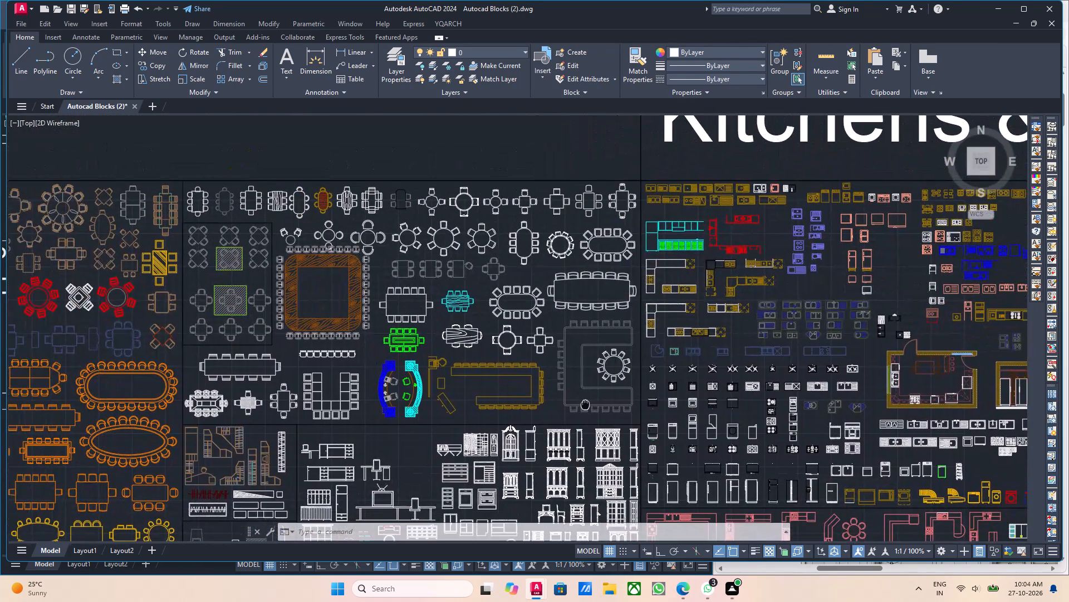
middle_drag(585, 404, 586, 404)
scroll(513, 380, down, 1)
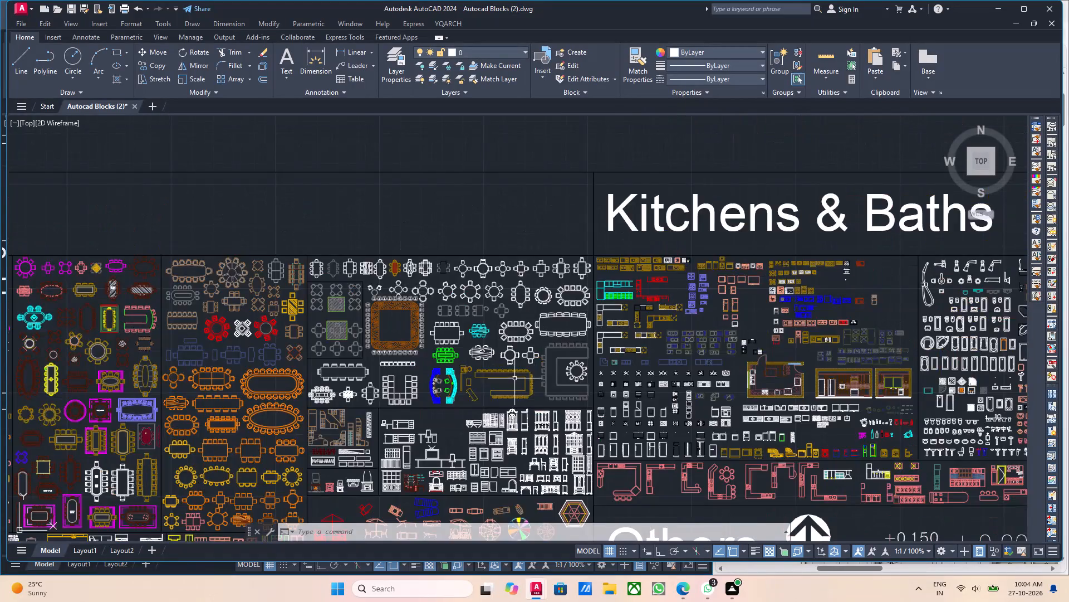
scroll(516, 378, down, 2)
scroll(517, 378, up, 1)
middle_drag(519, 368, 505, 310)
scroll(503, 311, down, 1)
scroll(487, 420, up, 1)
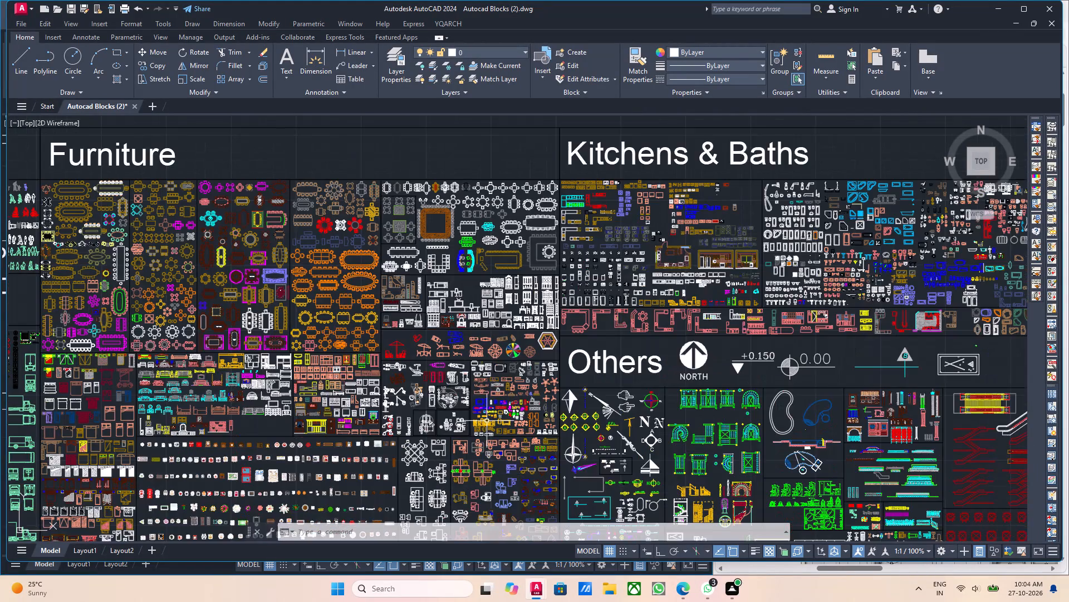
scroll(479, 451, up, 5)
middle_drag(482, 458, 439, 364)
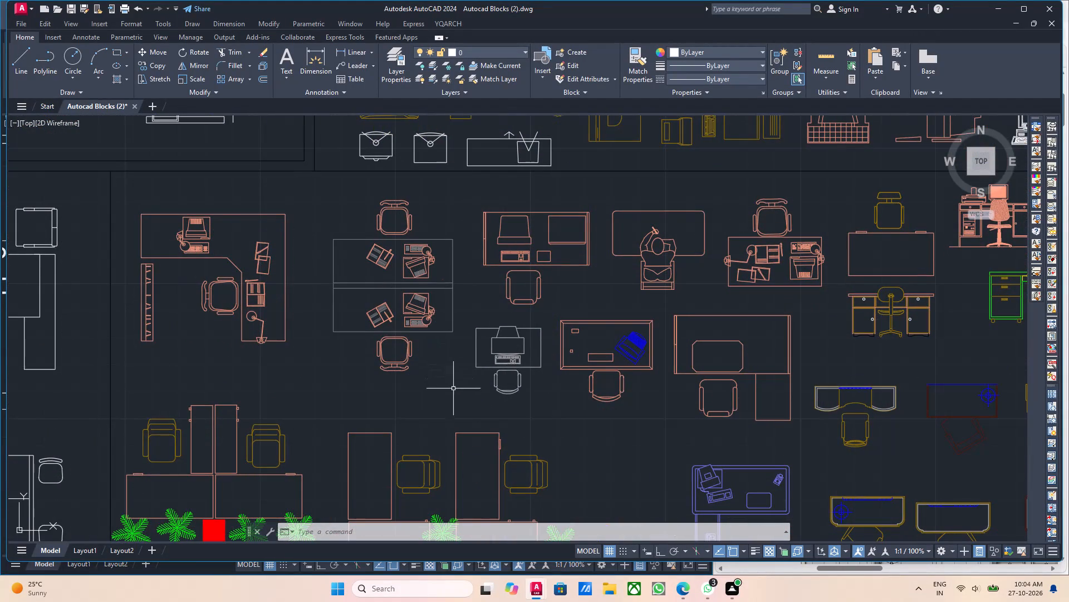
middle_drag(499, 409, 492, 392)
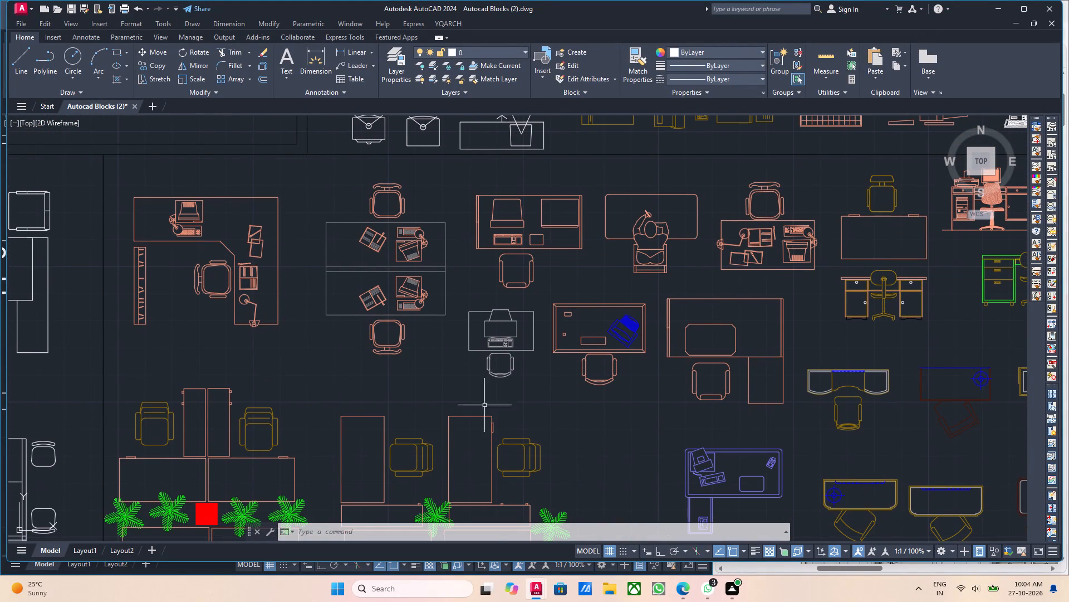
scroll(484, 405, down, 2)
middle_drag(485, 400, 470, 345)
scroll(469, 342, down, 2)
middle_drag(477, 389, 487, 307)
middle_drag(513, 360, 507, 286)
middle_drag(493, 339, 472, 252)
middle_drag(455, 339, 462, 304)
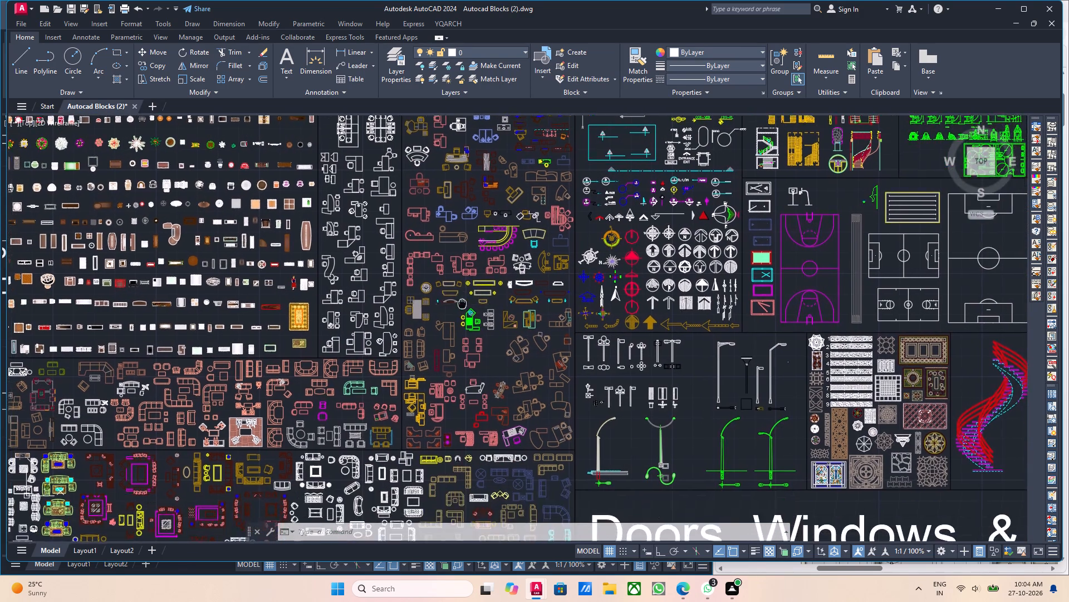
middle_drag(424, 378, 453, 346)
middle_drag(416, 395, 440, 371)
middle_drag(403, 410, 451, 374)
middle_drag(406, 394, 406, 394)
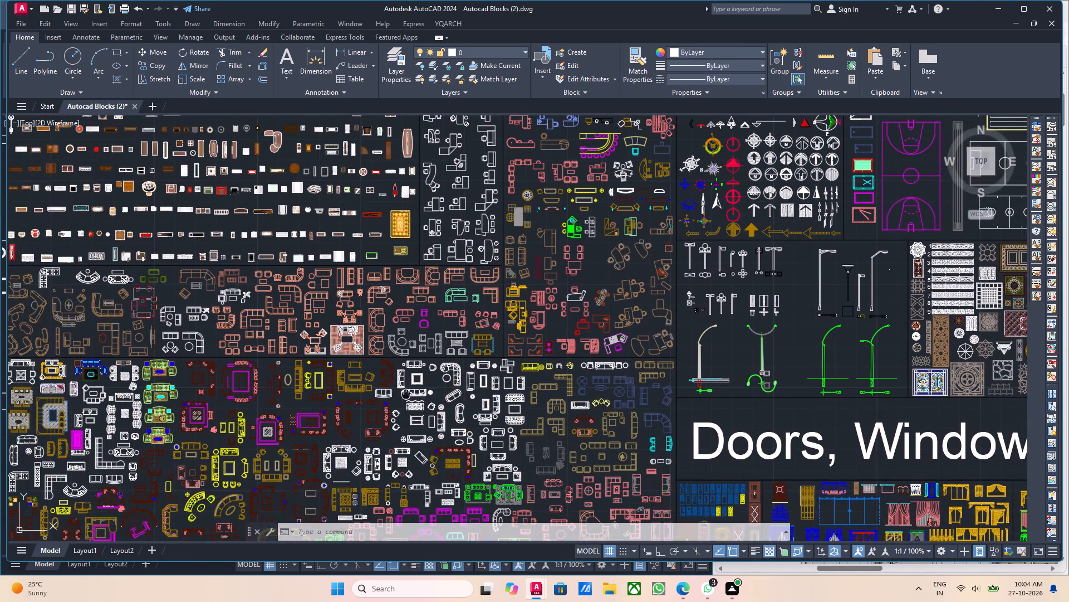
middle_drag(406, 394, 483, 372)
middle_drag(428, 375, 522, 375)
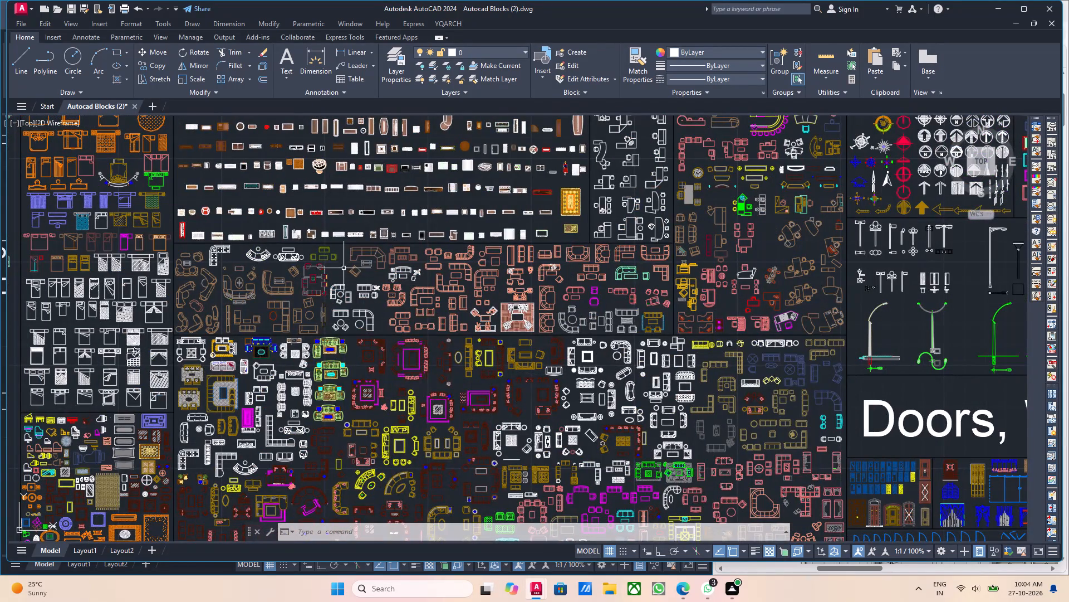
scroll(355, 256, up, 4)
middle_drag(369, 255, 355, 381)
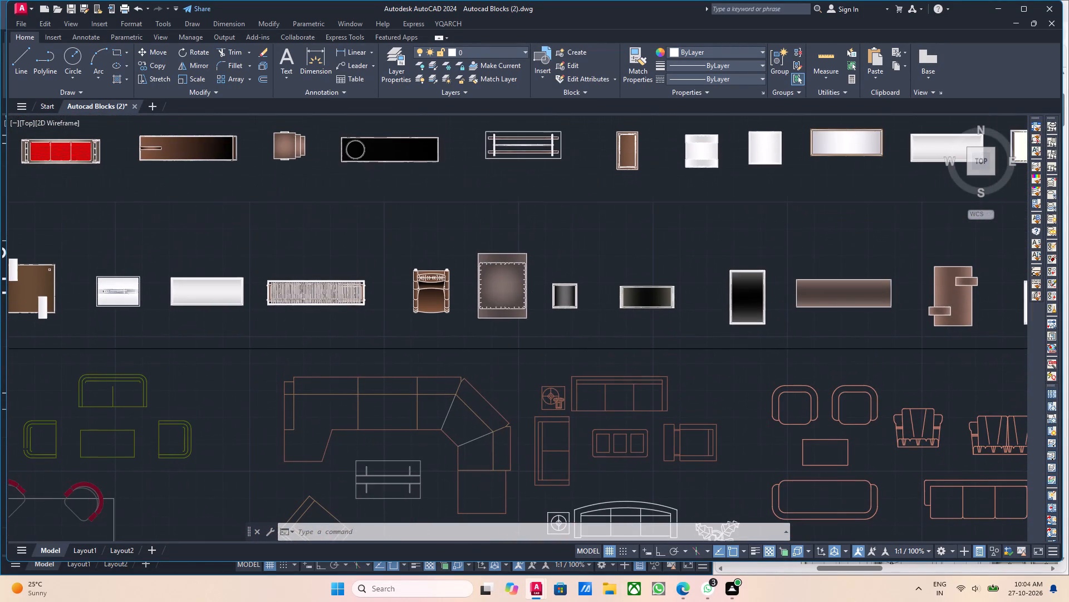
scroll(356, 374, down, 2)
scroll(497, 214, up, 3)
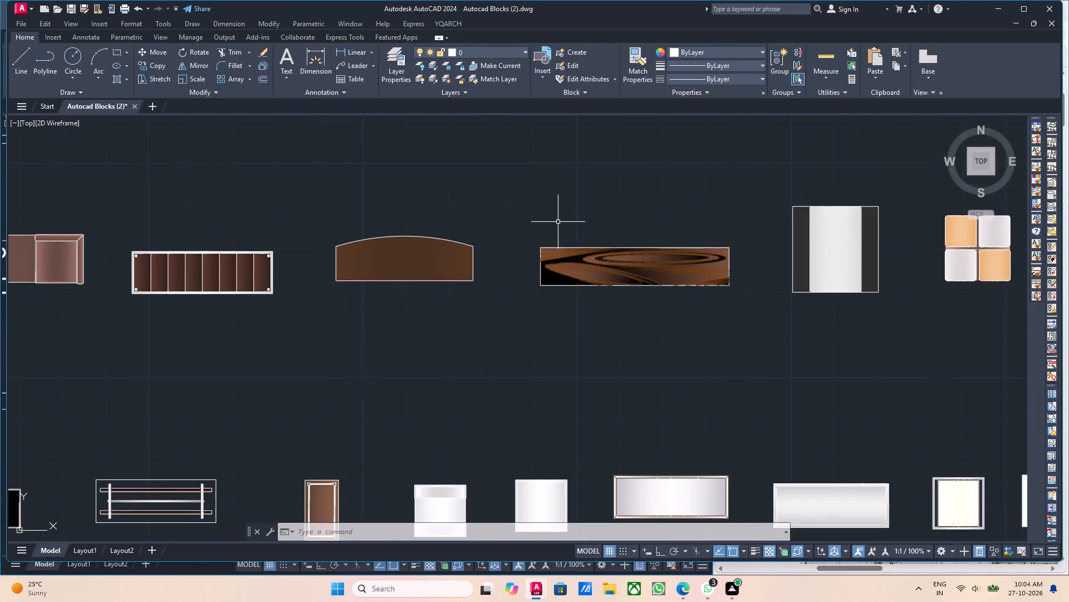
scroll(567, 250, up, 3)
scroll(571, 248, down, 5)
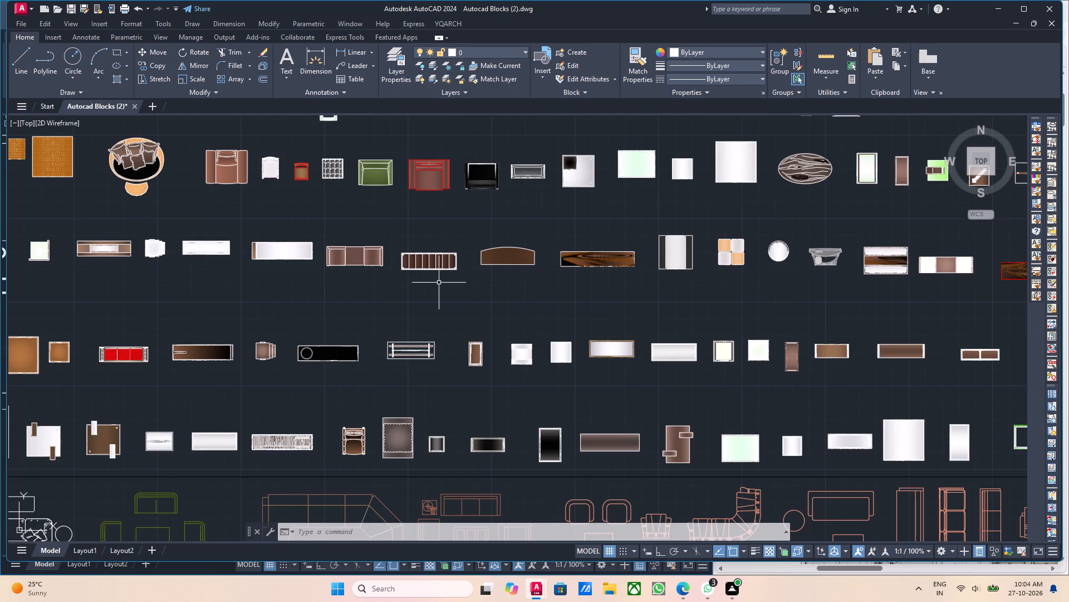
scroll(433, 306, down, 1)
middle_drag(551, 411, 518, 311)
scroll(512, 342, up, 2)
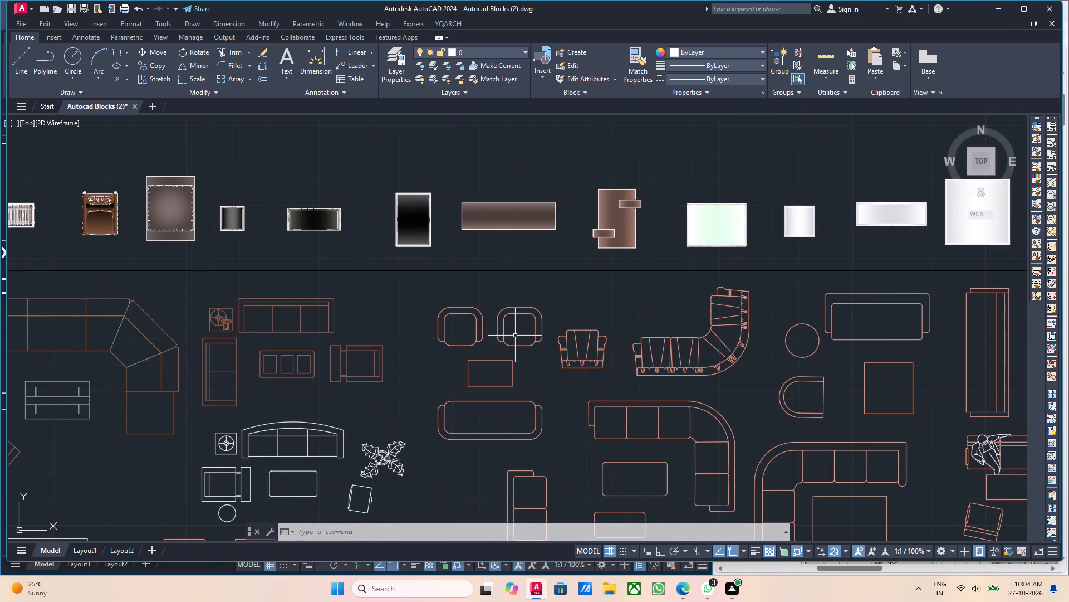
Copy the block with a sofa, two armchairs and a coffee table to the clipboard and return to Drawing1.
scroll(514, 332, down, 1)
click(509, 391)
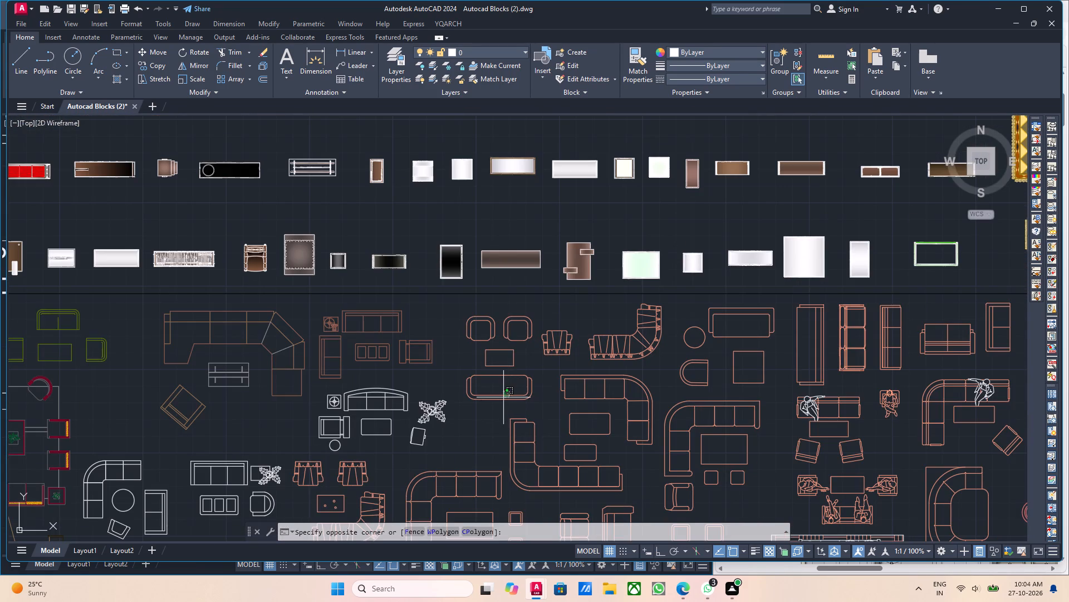
click(502, 397)
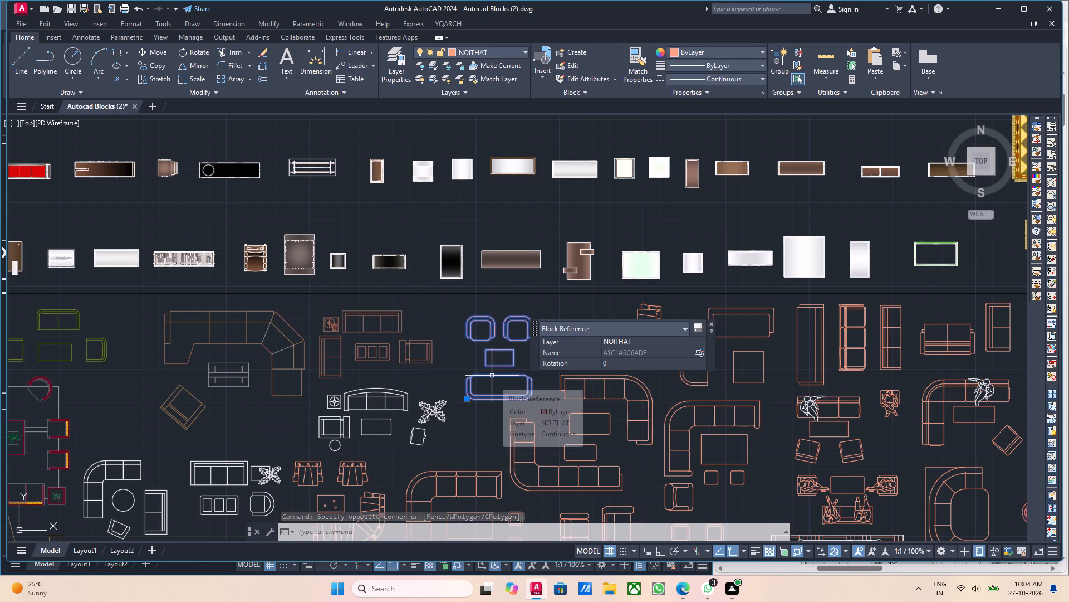
key(ctrl+c)
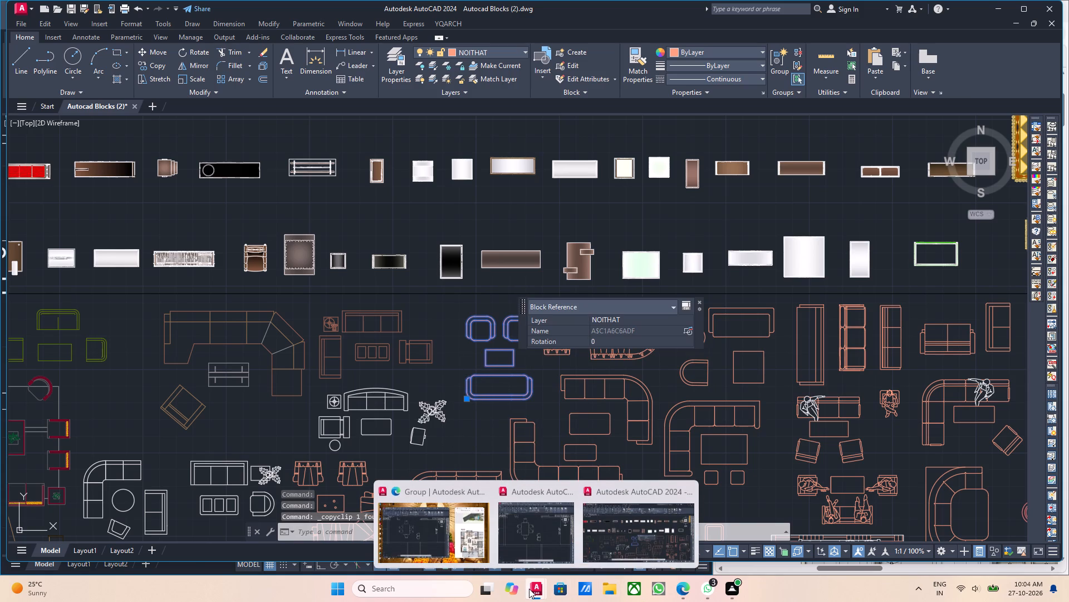
click(464, 533)
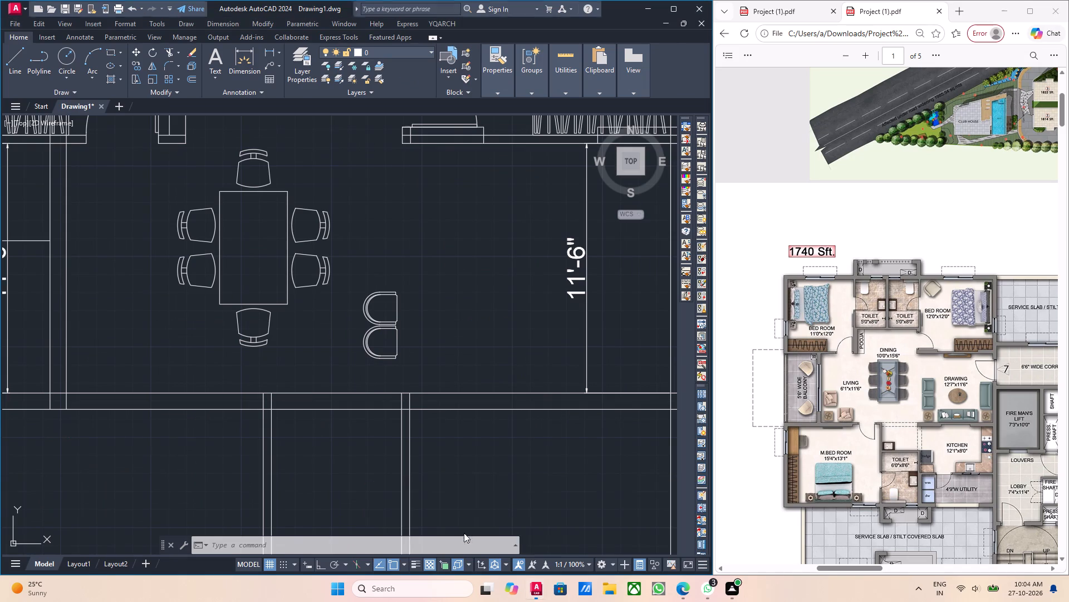
Paste the sofa, two armchairs and coffee table block into the drawing room and scale it up freehand to roughly match the existing armchairs.
middle_drag(462, 387, 462, 395)
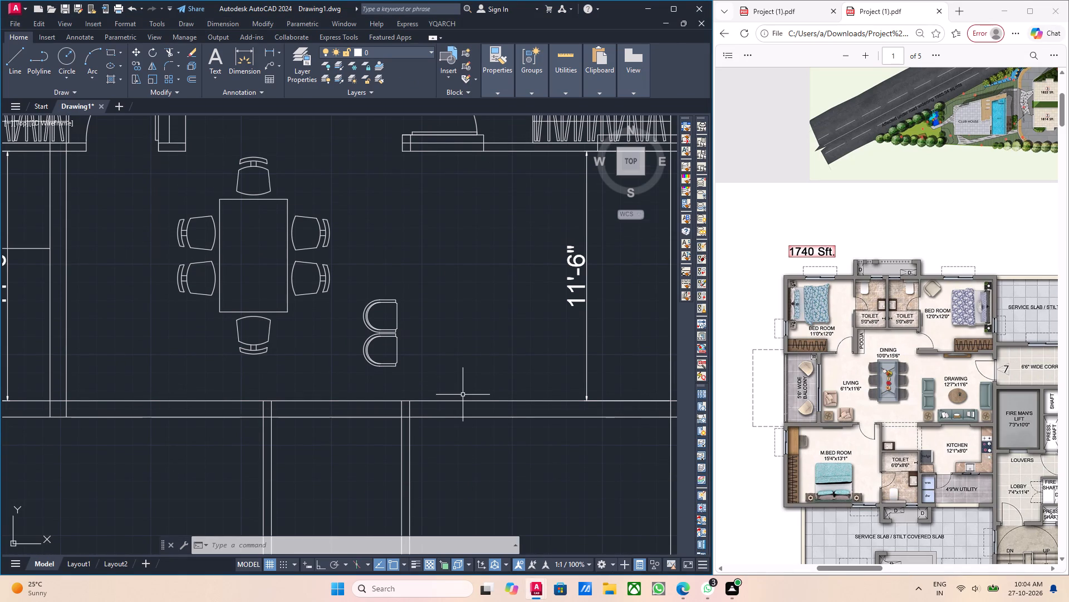
key(ctrl+v)
scroll(464, 348, up, 2)
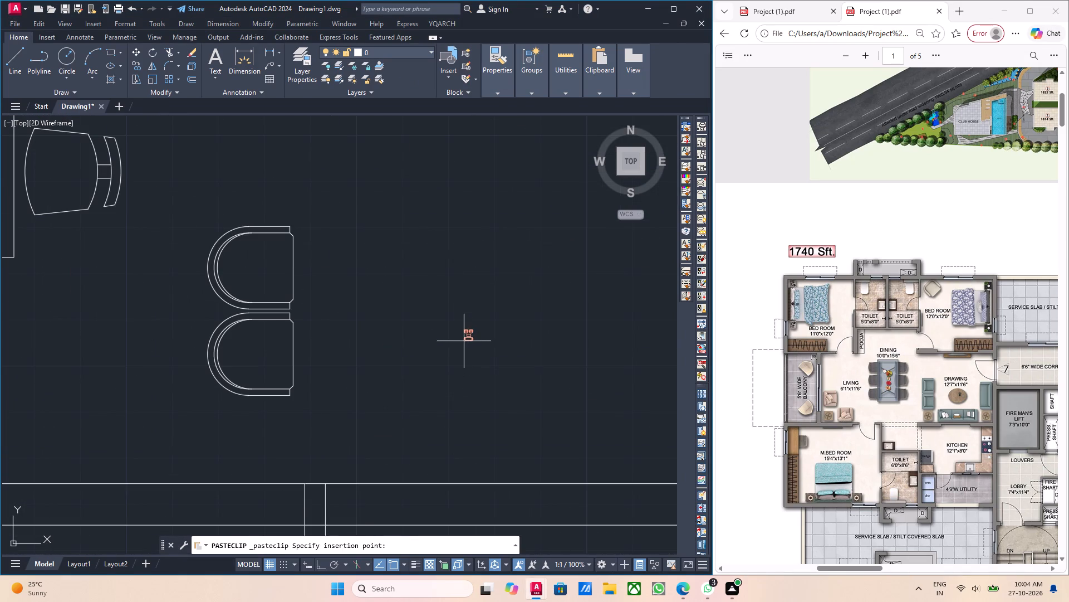
click(464, 340)
drag(501, 375, 465, 325)
click(429, 305)
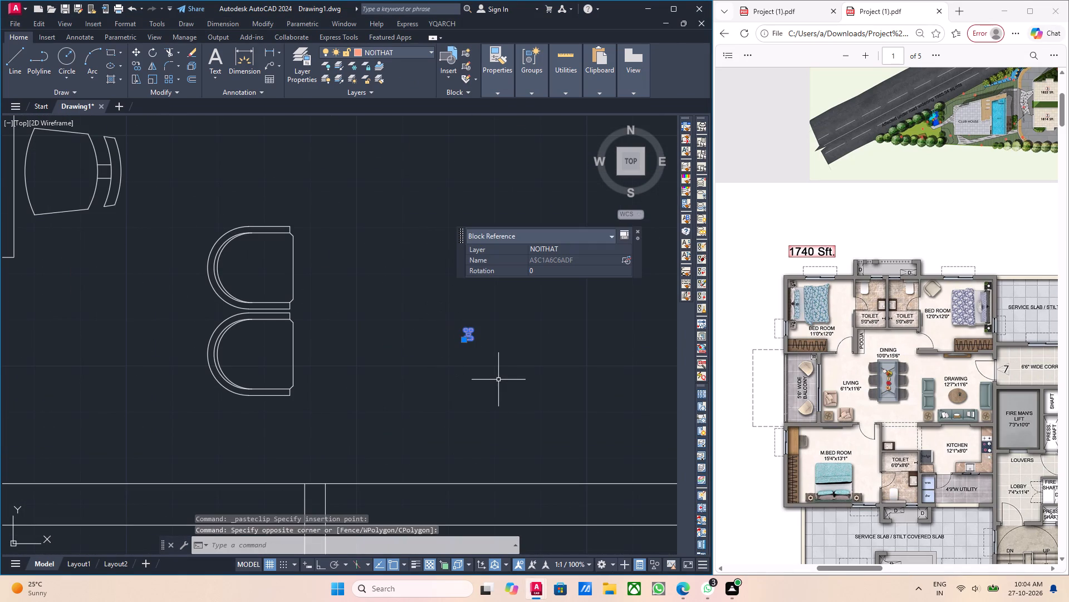
text(sc)
key(Return)
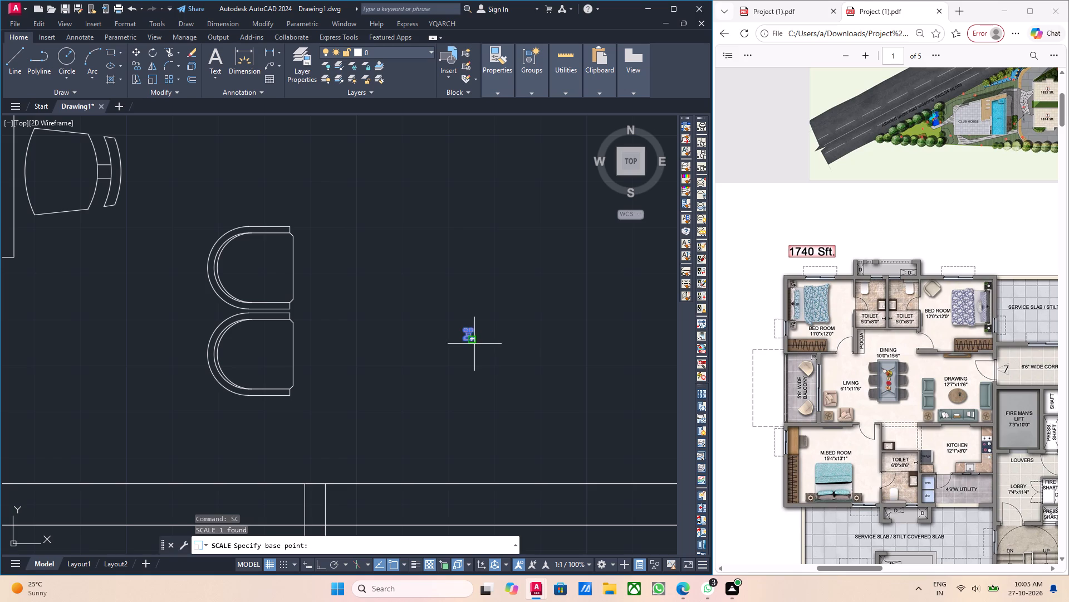
click(474, 344)
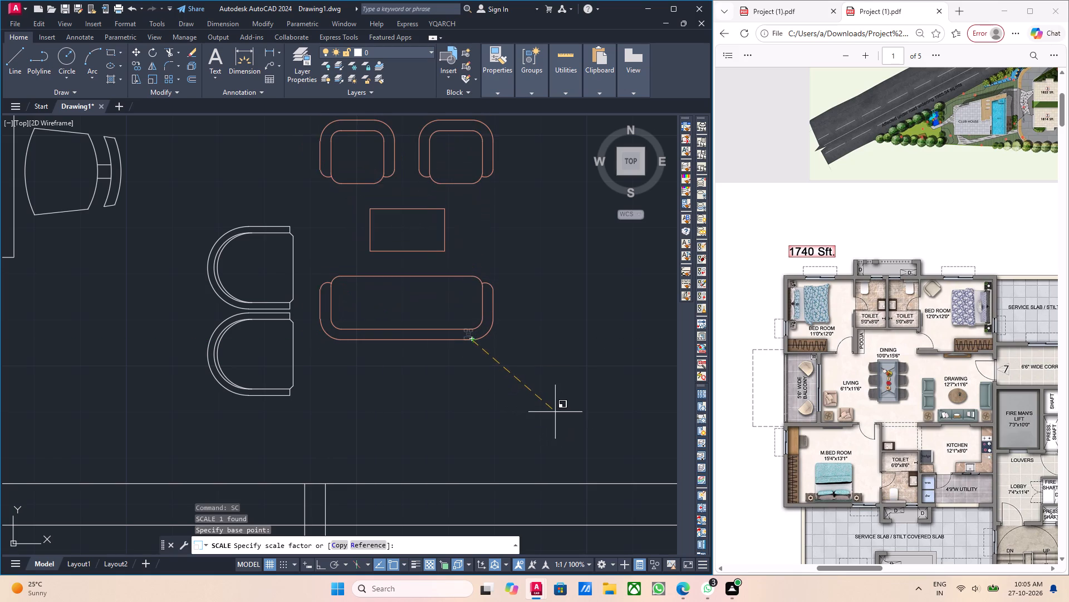
click(553, 412)
Move the sofa set block down and to the right in the drawing room, clear of the two stacked armchairs.
middle_drag(548, 393, 576, 457)
drag(547, 425, 526, 413)
drag(462, 371, 470, 376)
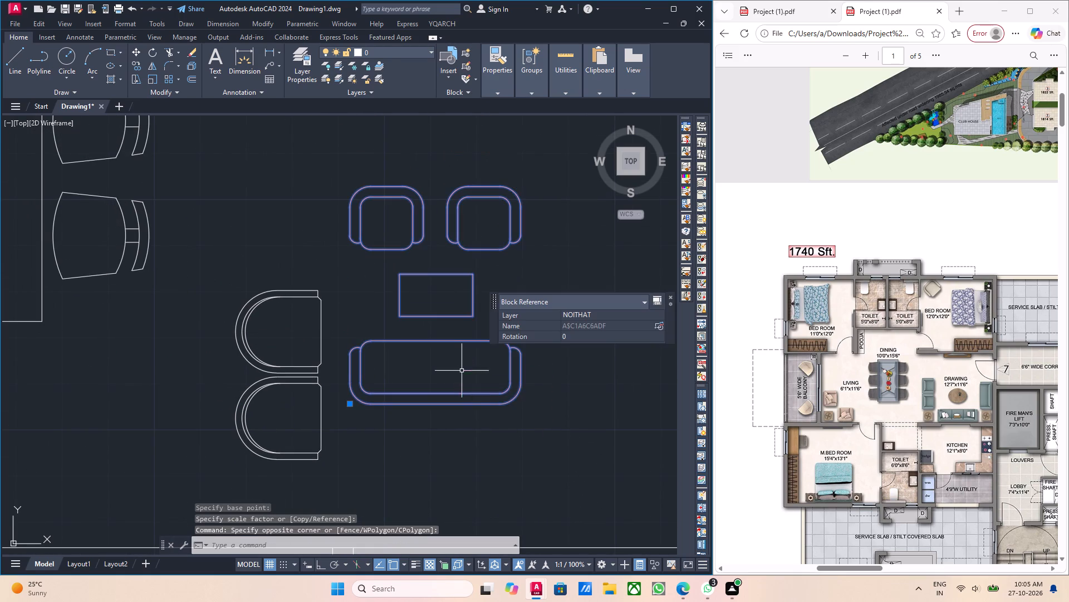
drag(470, 376, 467, 376)
middle_drag(513, 416, 485, 406)
middle_drag(516, 424, 501, 412)
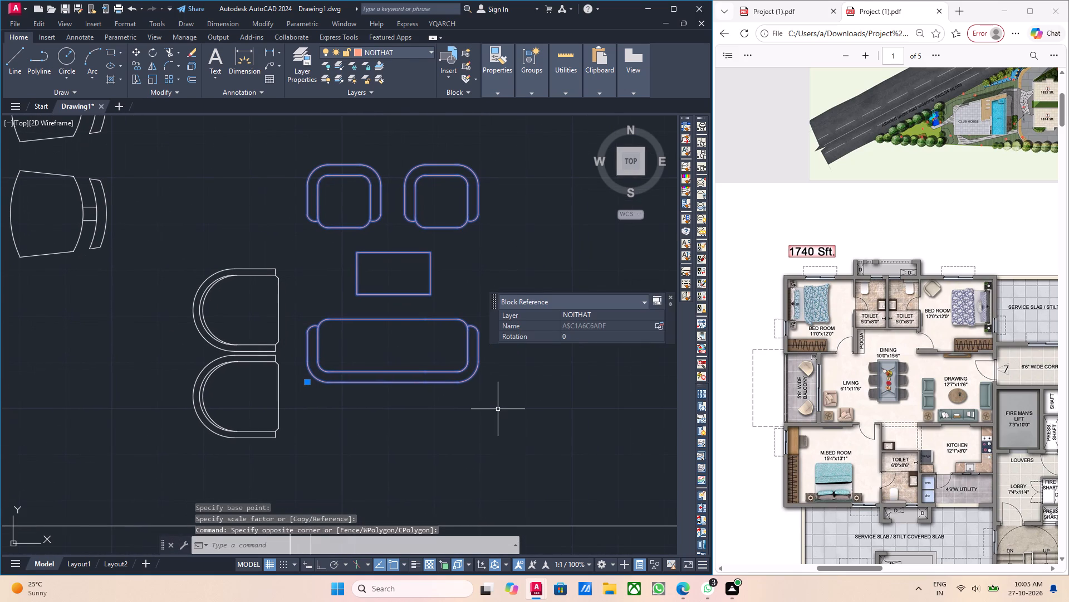
key(m)
key(Return)
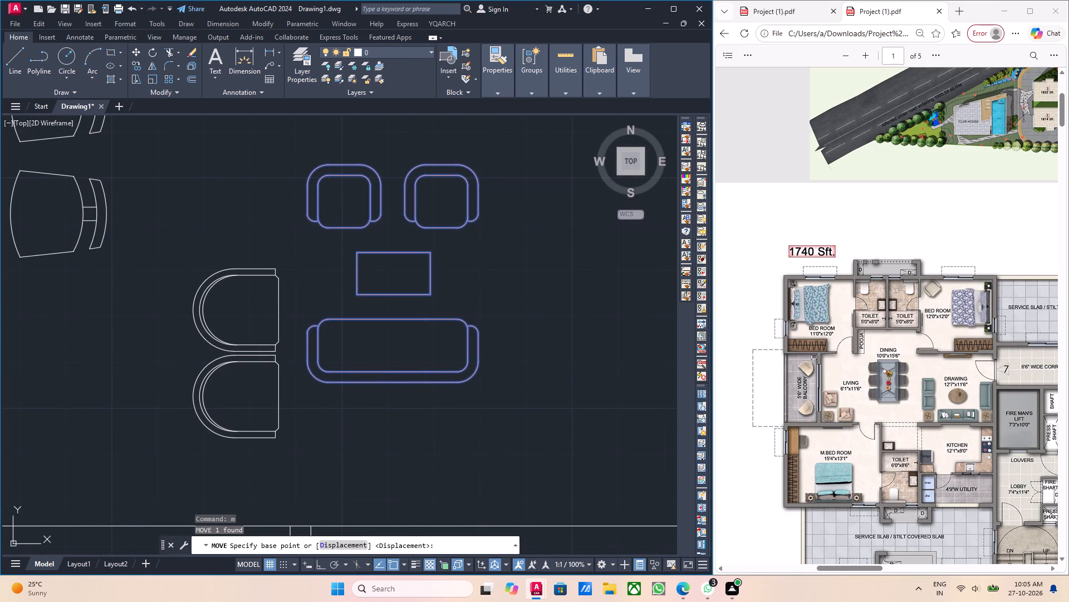
click(501, 314)
scroll(568, 414, down, 2)
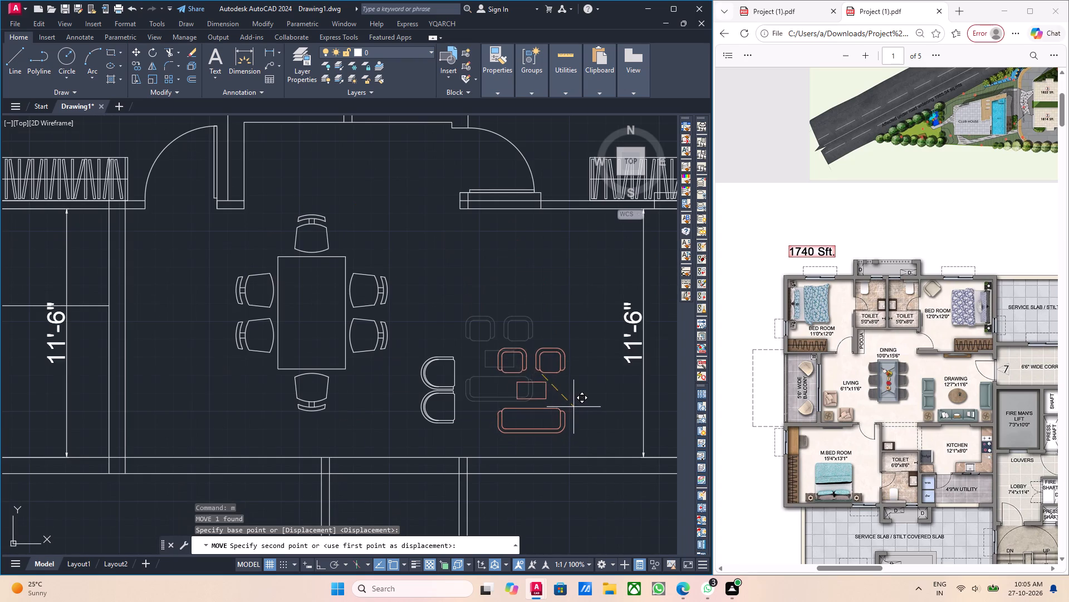
click(575, 395)
Scale the sofa set block up freehand by about 1.5 times from a base point at its coffee table.
drag(570, 433, 568, 428)
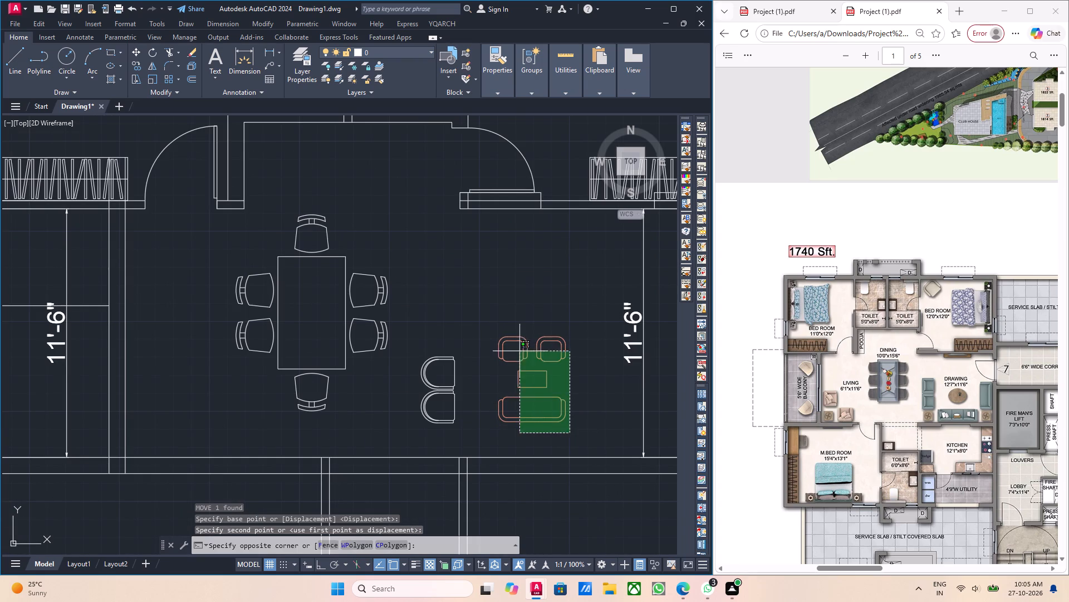
click(493, 328)
text(sc)
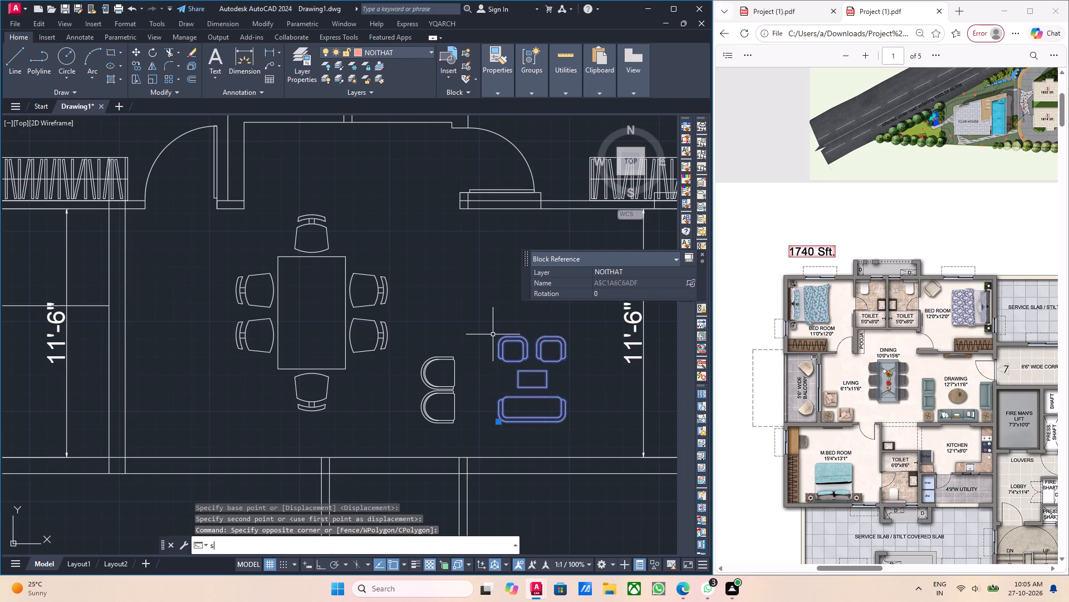
key(Return)
click(536, 382)
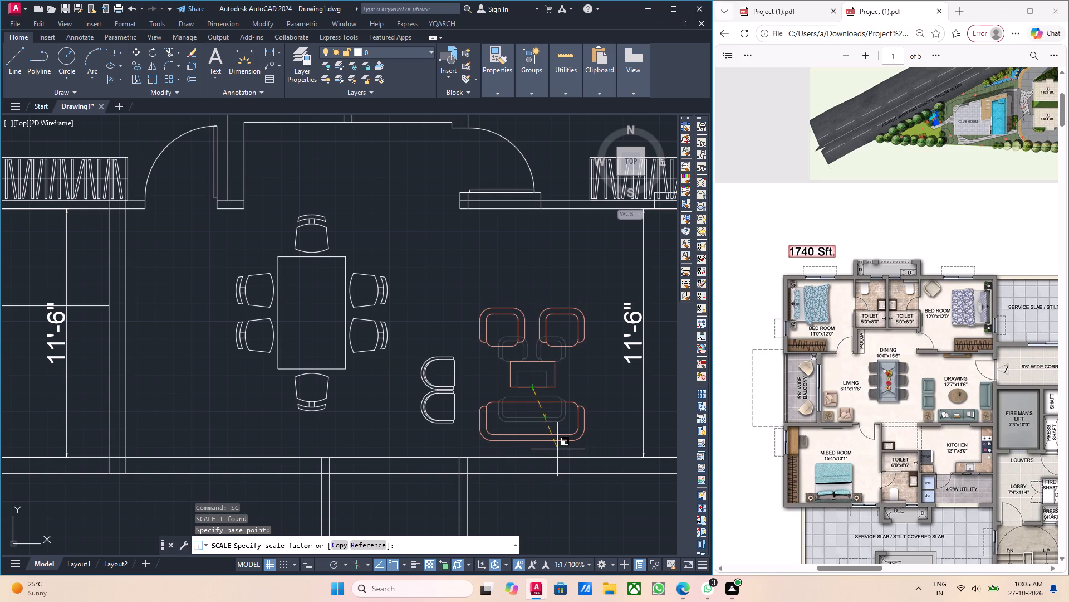
click(557, 449)
Move the two stacked armchairs slightly up and to the right, closer to the sofa set.
middle_drag(503, 414, 513, 427)
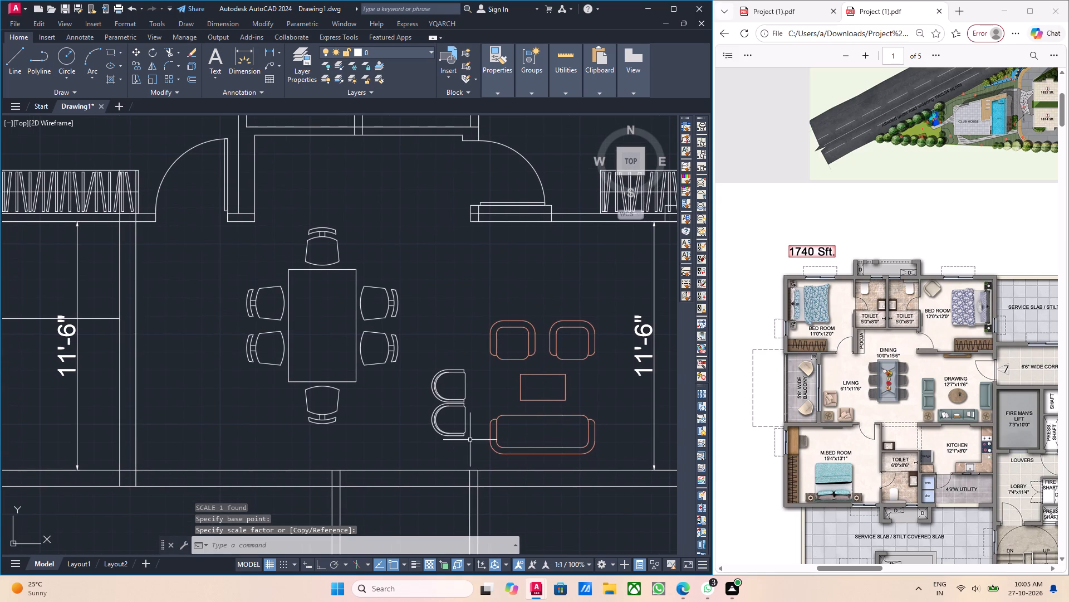
click(470, 441)
click(429, 362)
middle_click(484, 395)
key(m)
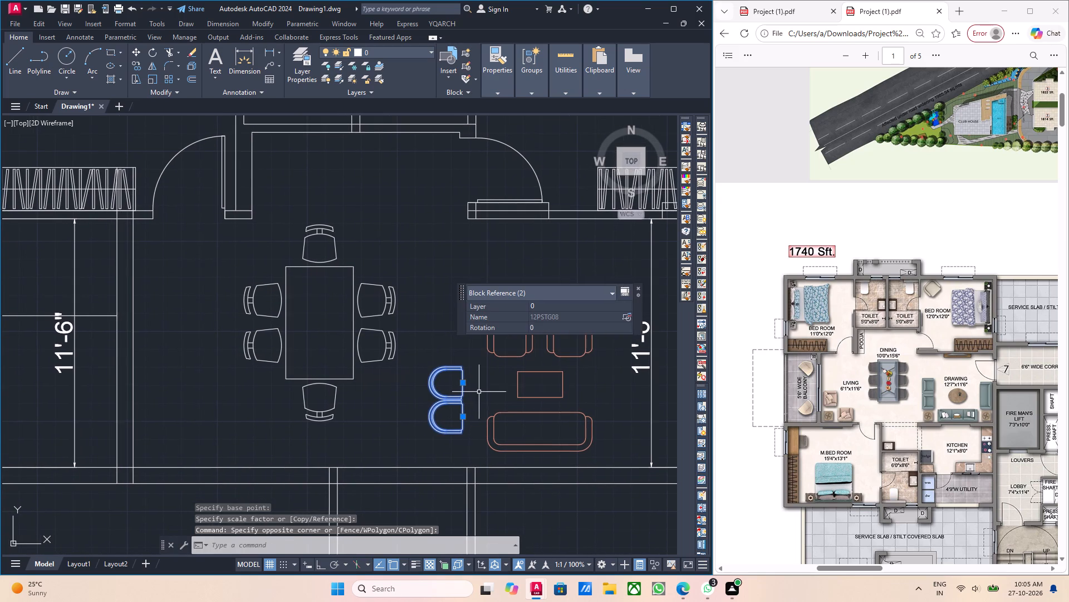
key(Return)
click(469, 392)
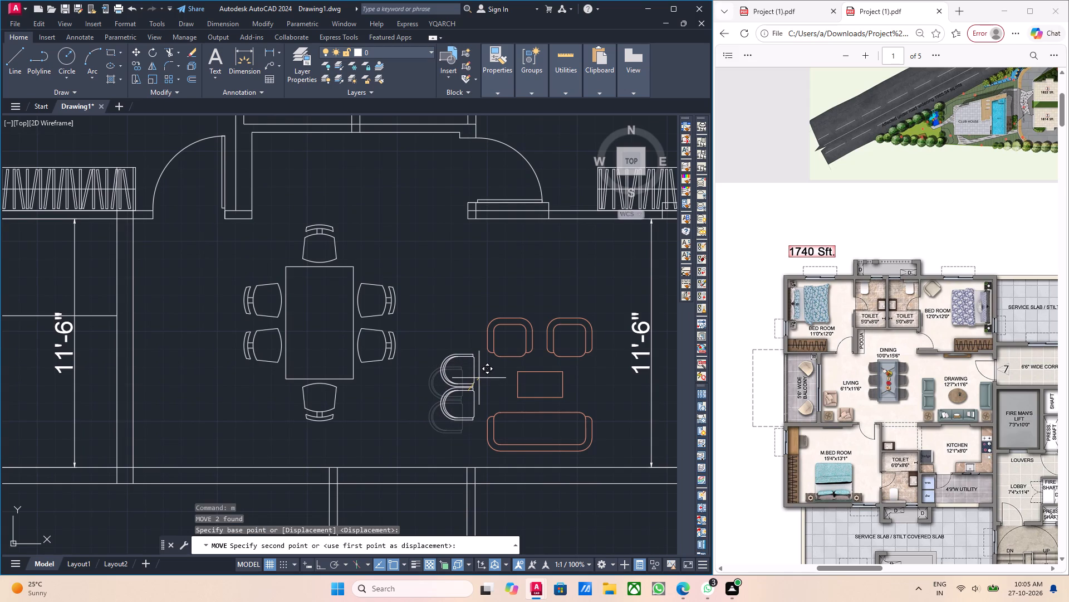
click(478, 378)
key(Escape)
click(480, 415)
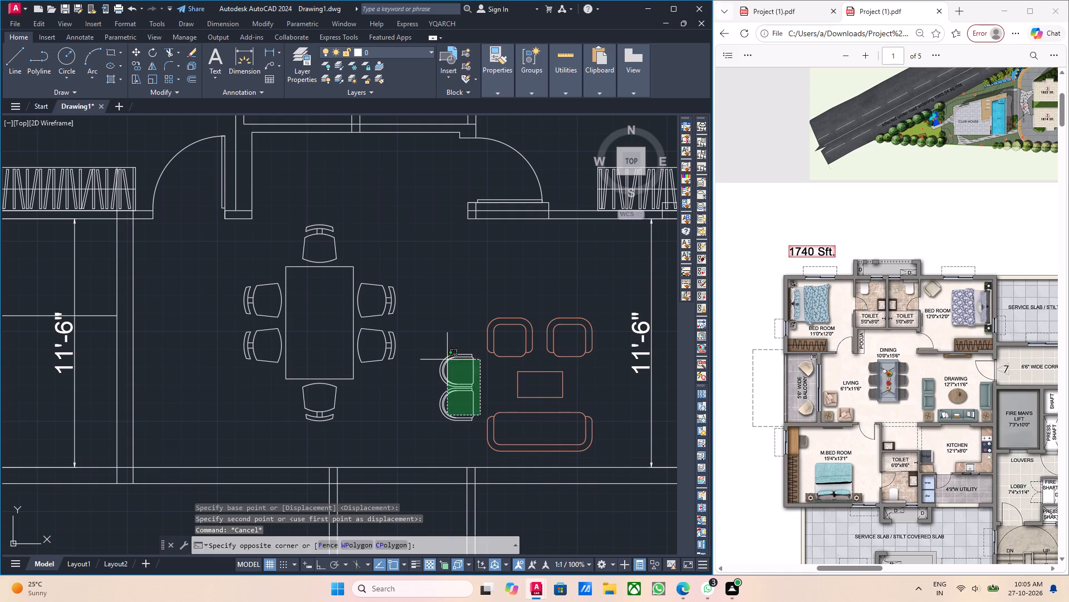
click(447, 360)
key(Escape)
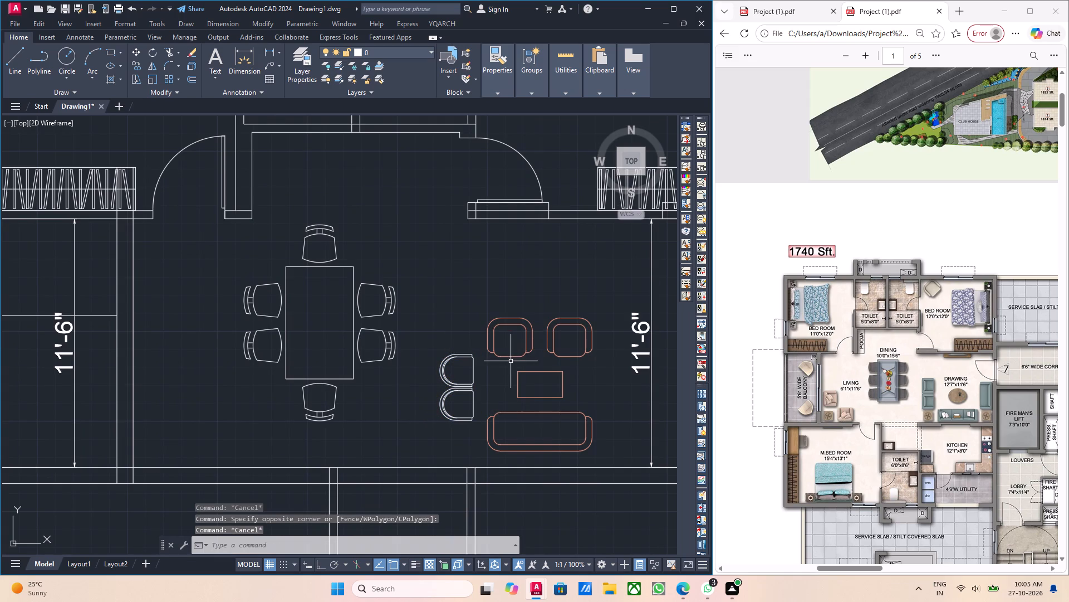
Match the properties of the sofa set block onto both stacked armchairs.
scroll(511, 361, down, 1)
text(ma)
key(Return)
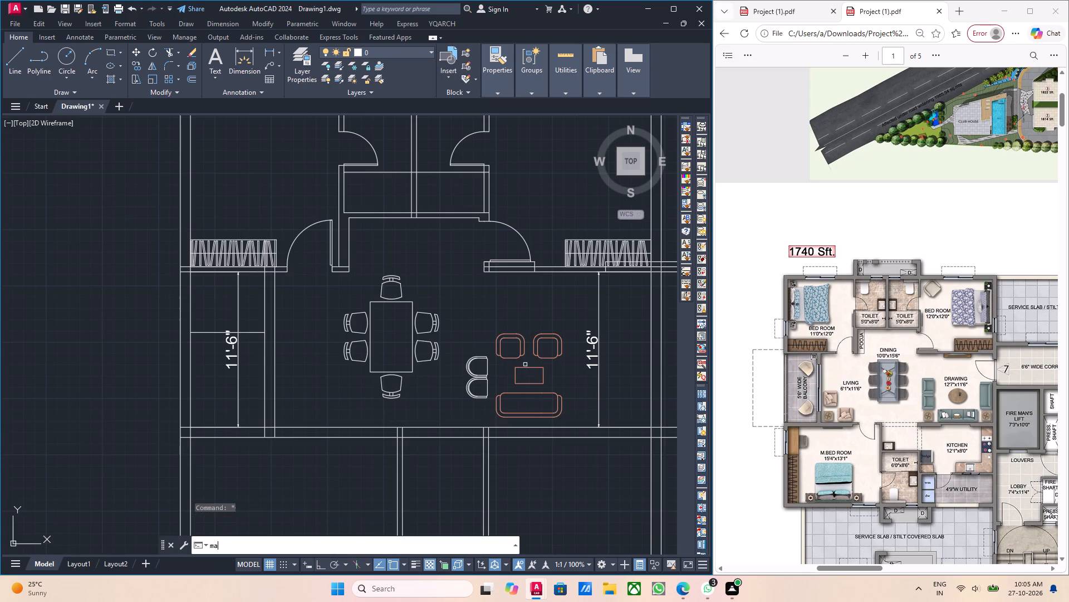
scroll(485, 363, up, 4)
click(591, 319)
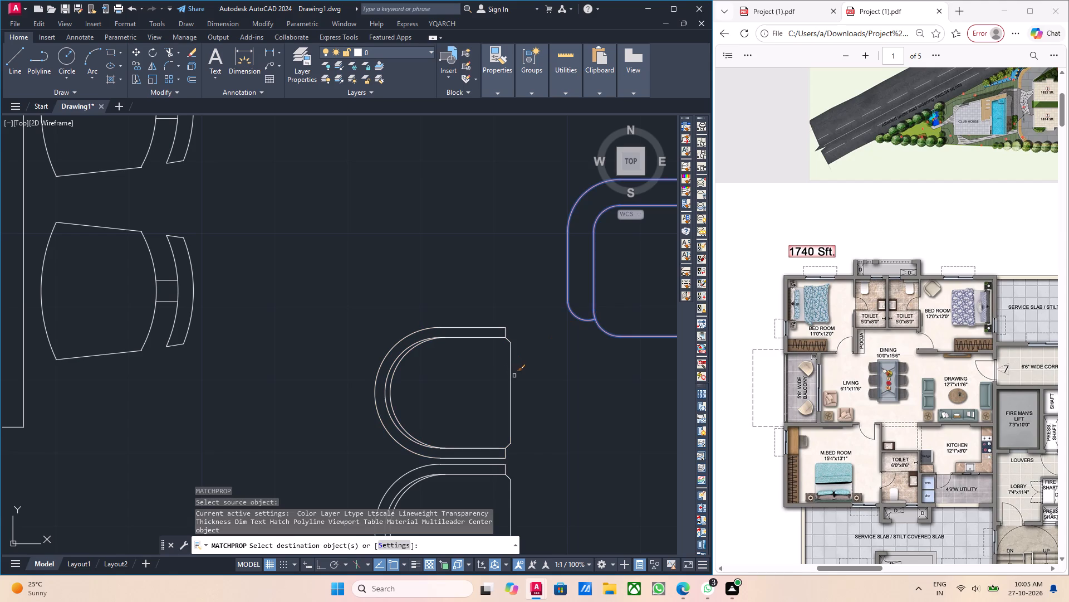
click(512, 378)
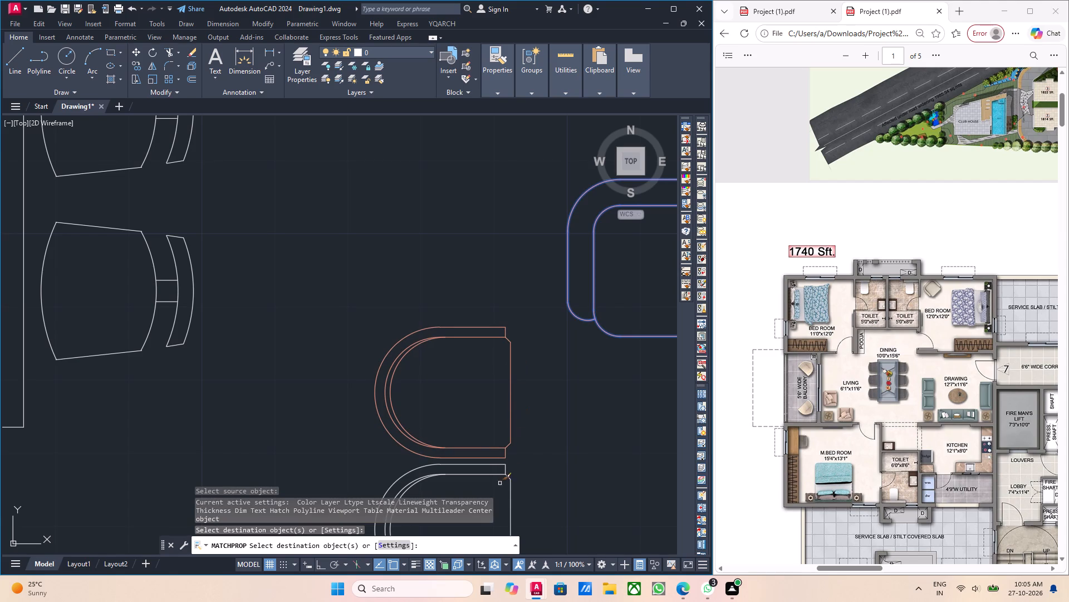
click(506, 475)
scroll(513, 439, down, 3)
key(Escape)
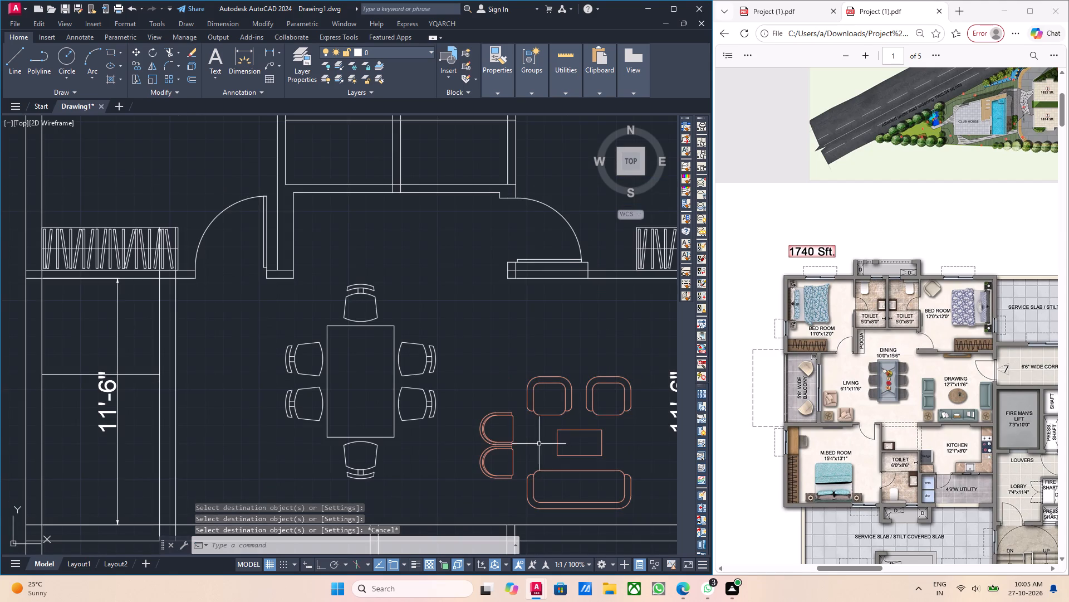
Review the size and arrangement of the drawing room seating within the floor plan against the reference plan.
middle_drag(553, 448, 499, 421)
scroll(514, 404, down, 2)
middle_drag(514, 412, 501, 413)
middle_drag(533, 410, 530, 410)
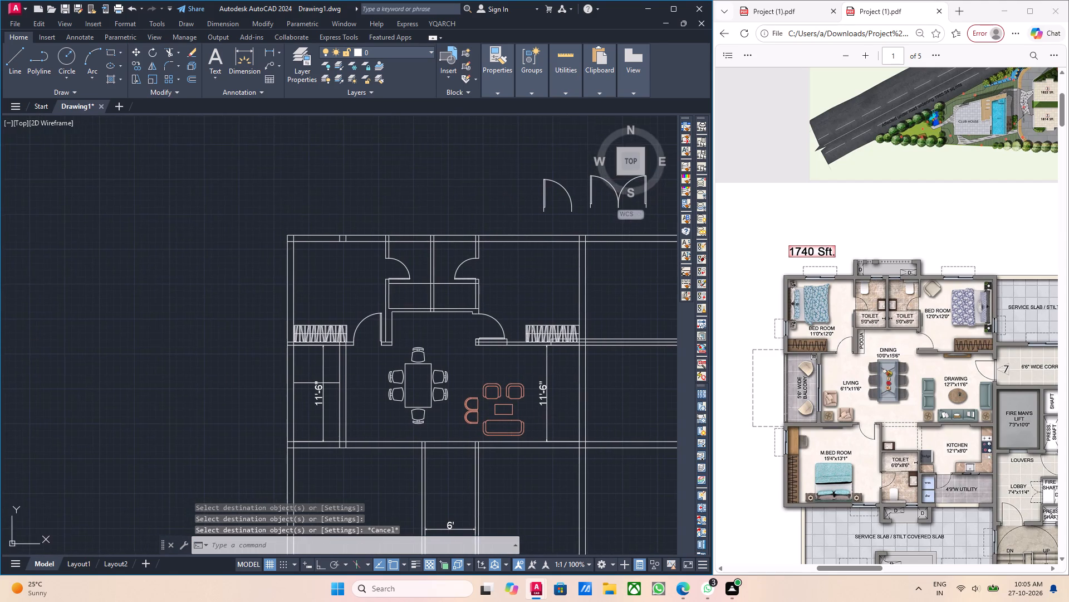
middle_drag(530, 410, 511, 404)
key(Escape)
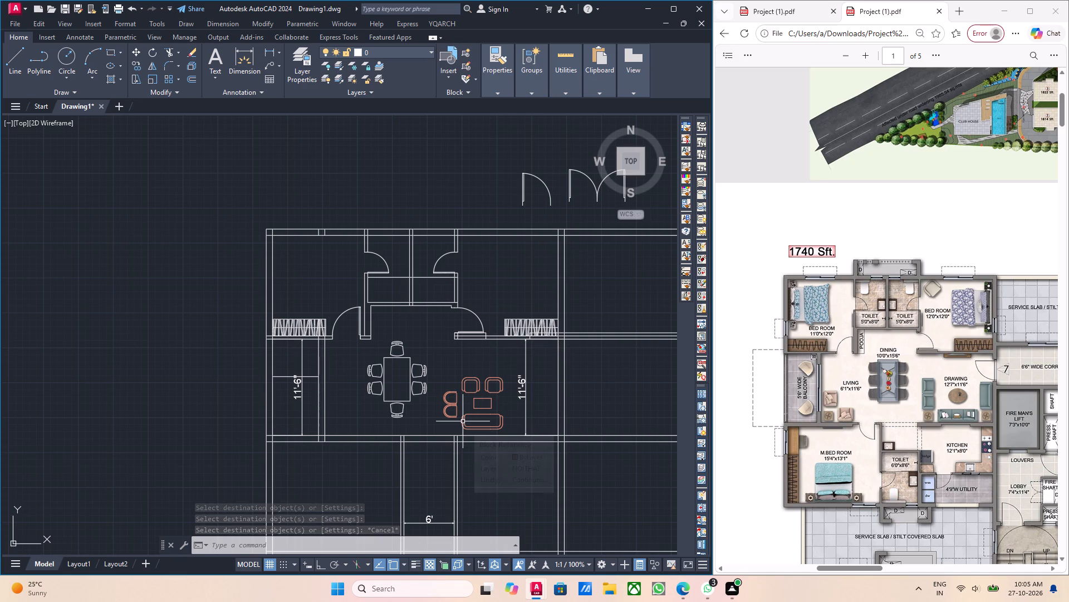
scroll(382, 440, up, 1)
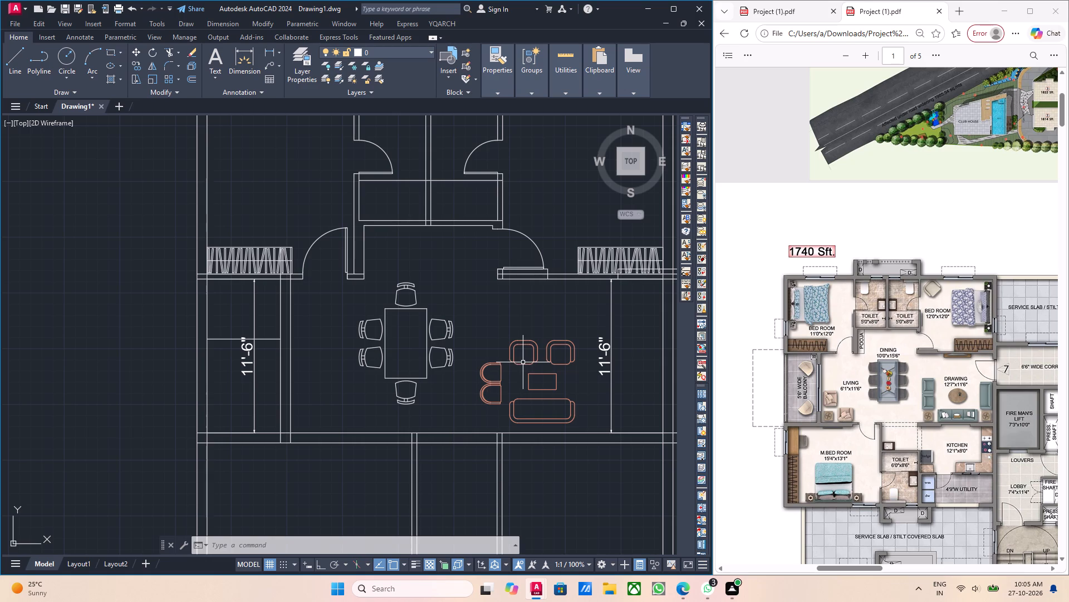
scroll(544, 365, up, 2)
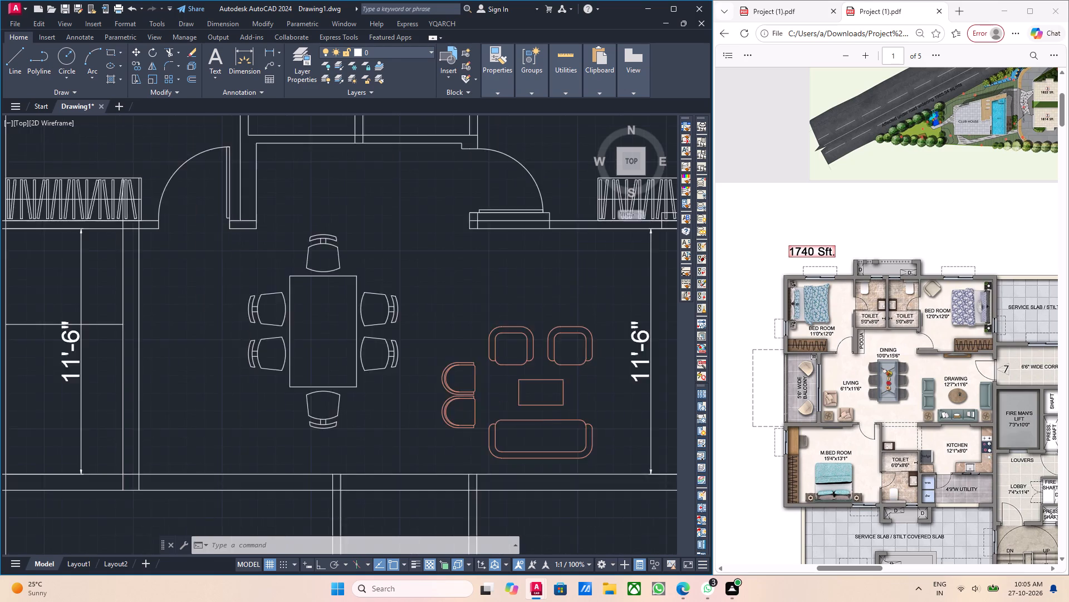
drag(566, 364, 557, 362)
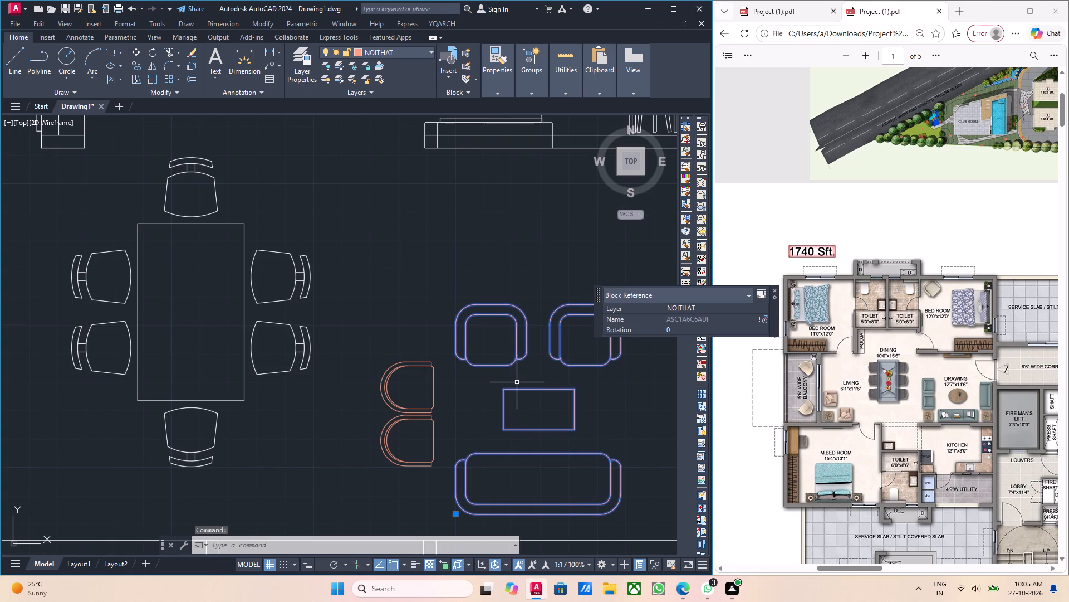
scroll(522, 374, down, 2)
scroll(487, 407, up, 2)
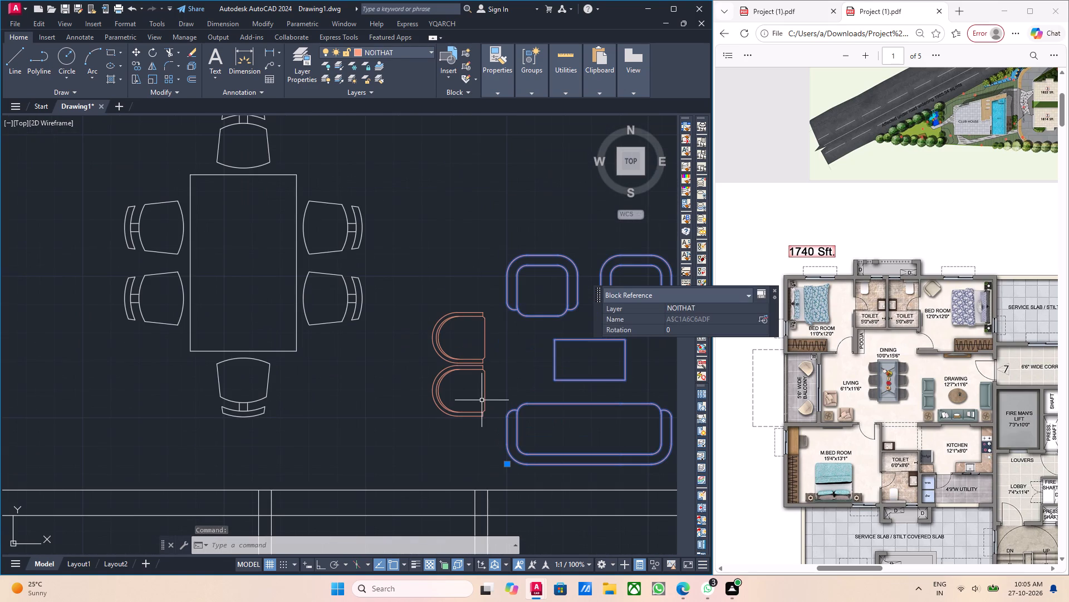
key(Escape)
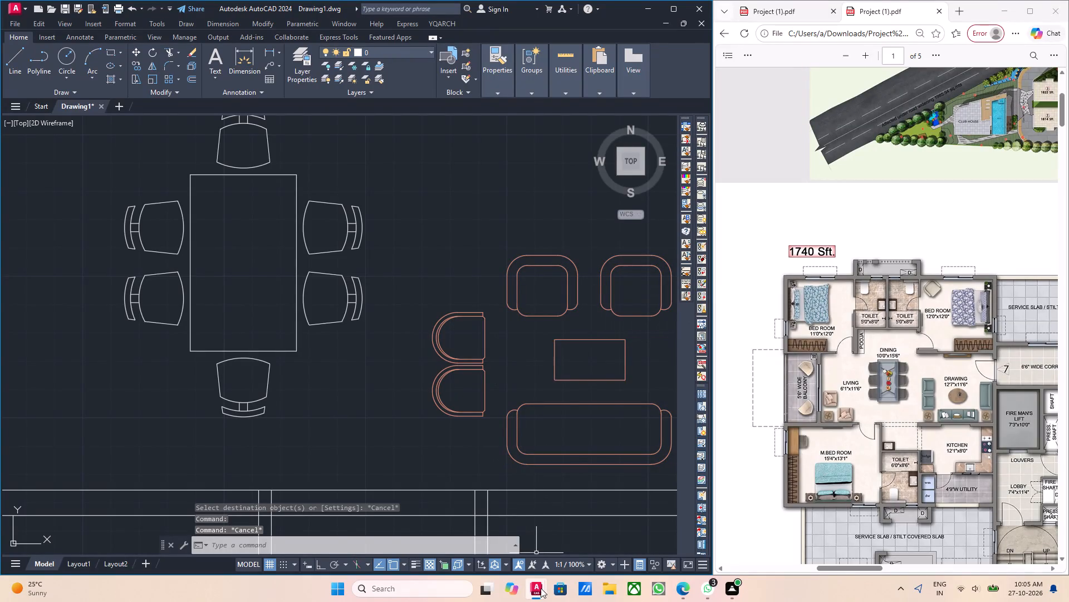
Look through the sofa and seating blocks in the Autocad Blocks (2) drawing for a set to suit the living room.
click(597, 540)
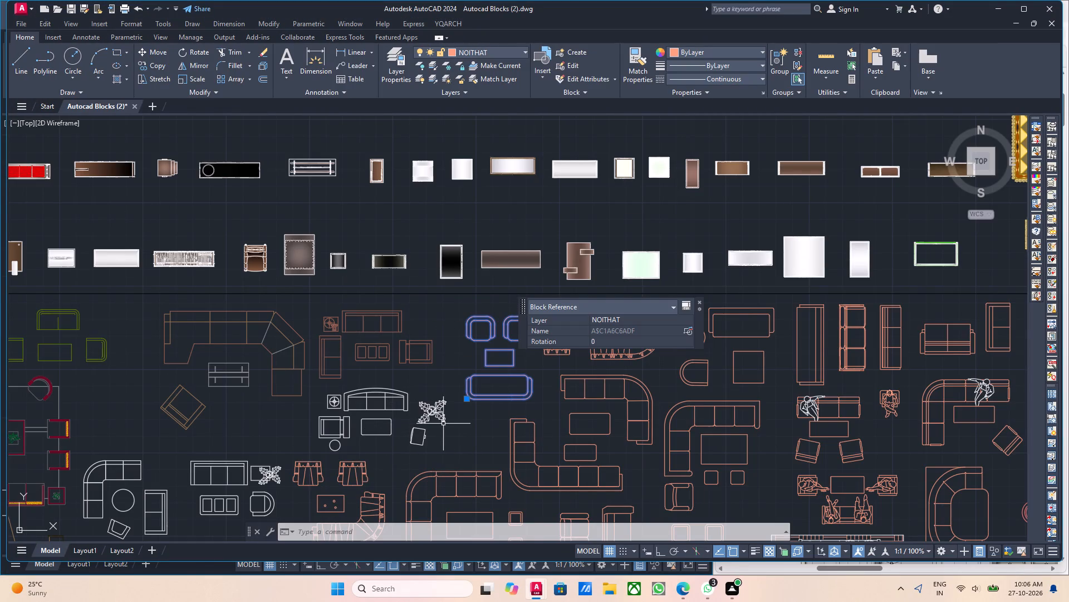
key(Escape)
scroll(705, 381, up, 2)
click(710, 386)
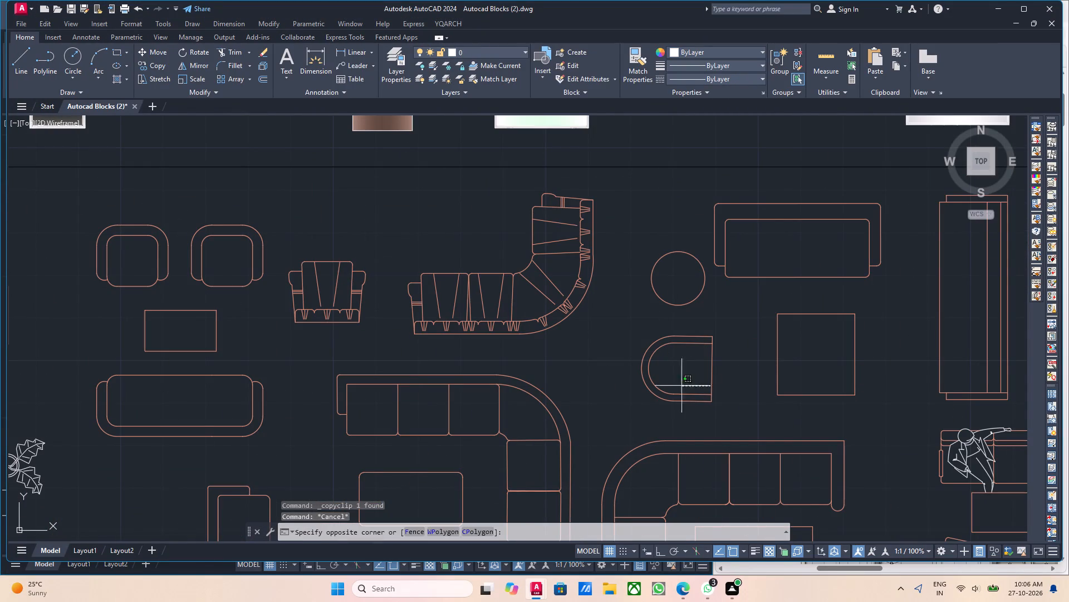
click(675, 389)
click(632, 397)
click(665, 390)
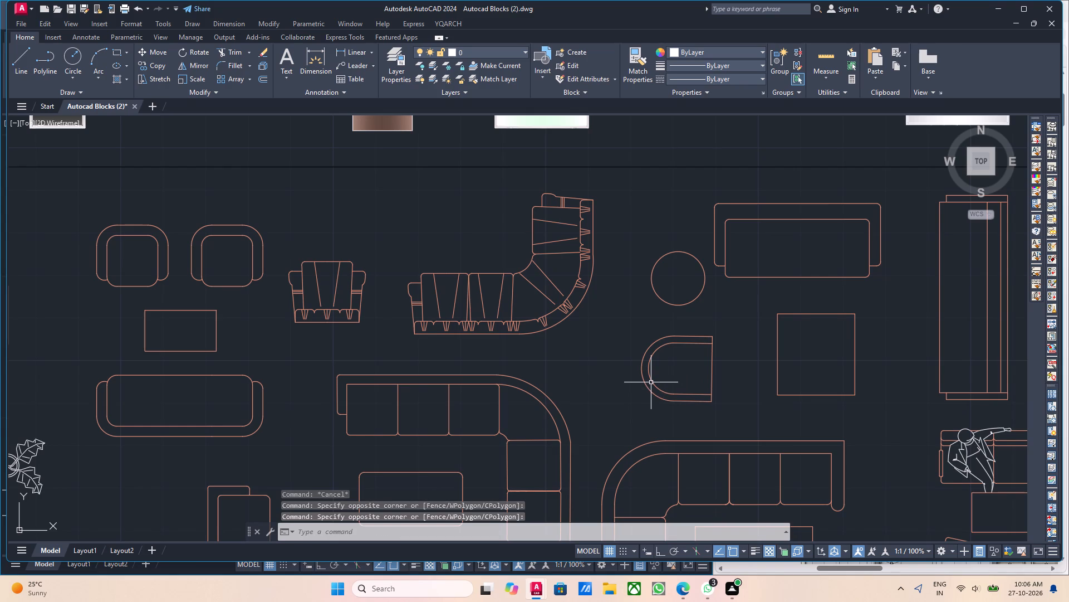
click(651, 382)
key(Escape)
scroll(656, 379, down, 1)
middle_drag(645, 395, 644, 392)
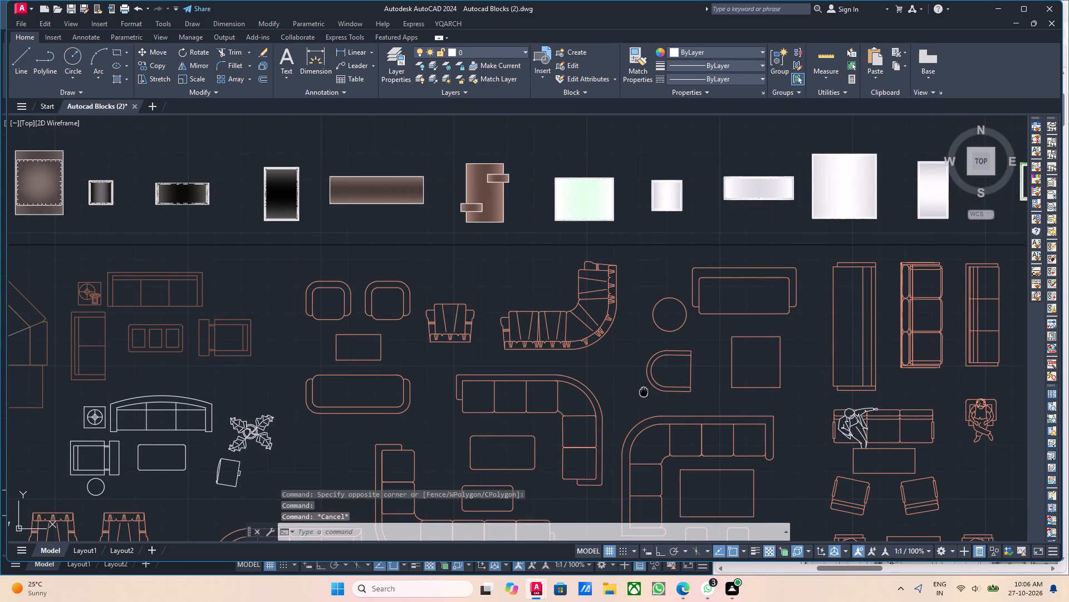
middle_drag(644, 392, 631, 363)
scroll(622, 347, down, 2)
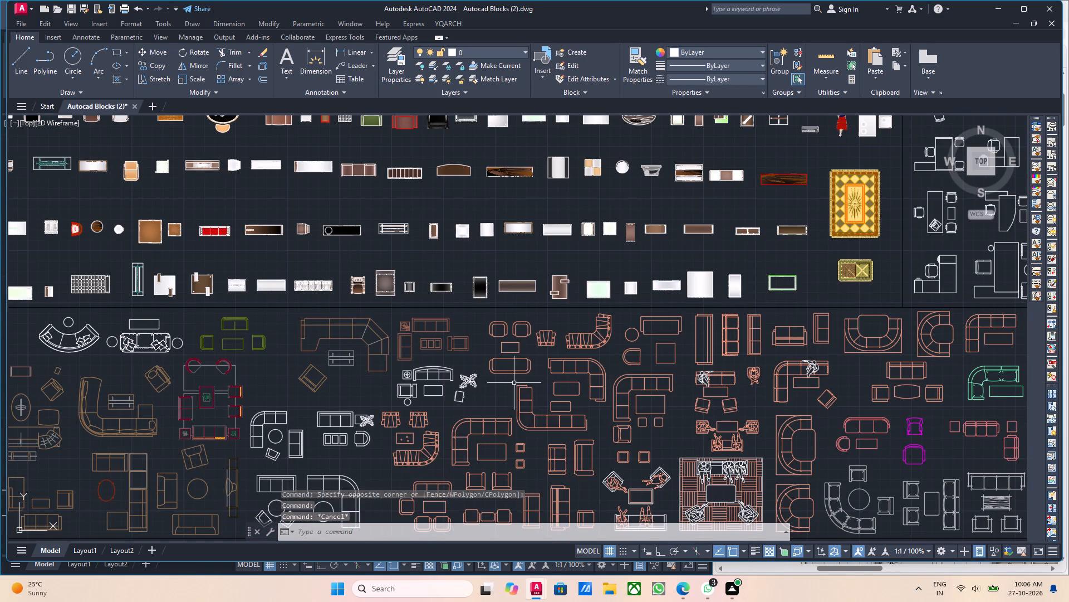
scroll(479, 369, down, 1)
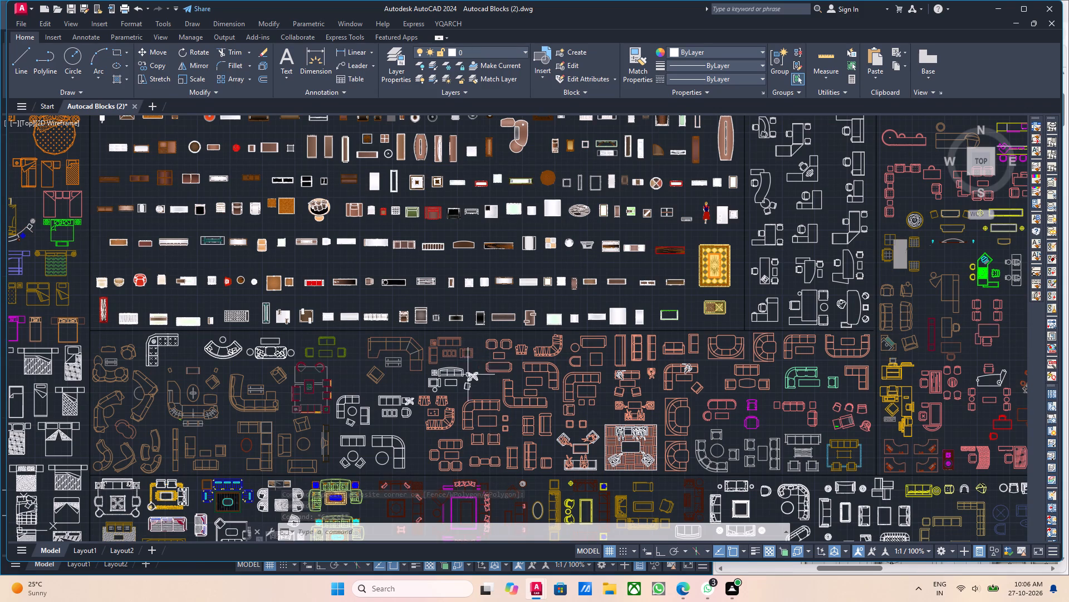
scroll(279, 444, up, 1)
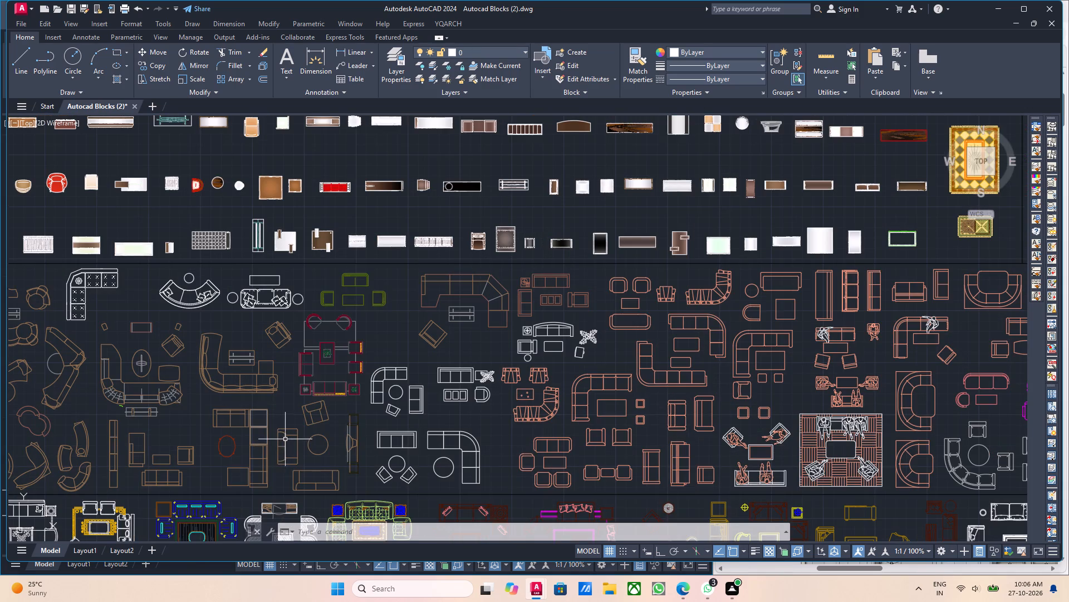
click(285, 439)
key(Escape)
scroll(285, 438, down, 1)
middle_drag(301, 445, 366, 447)
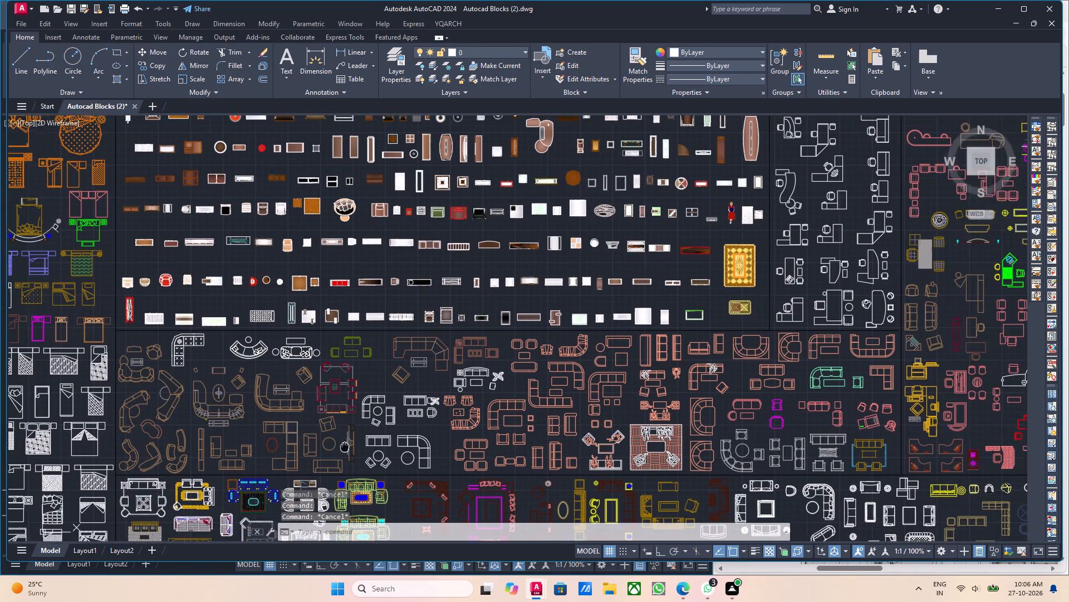
middle_drag(366, 447, 450, 446)
middle_drag(438, 454, 442, 410)
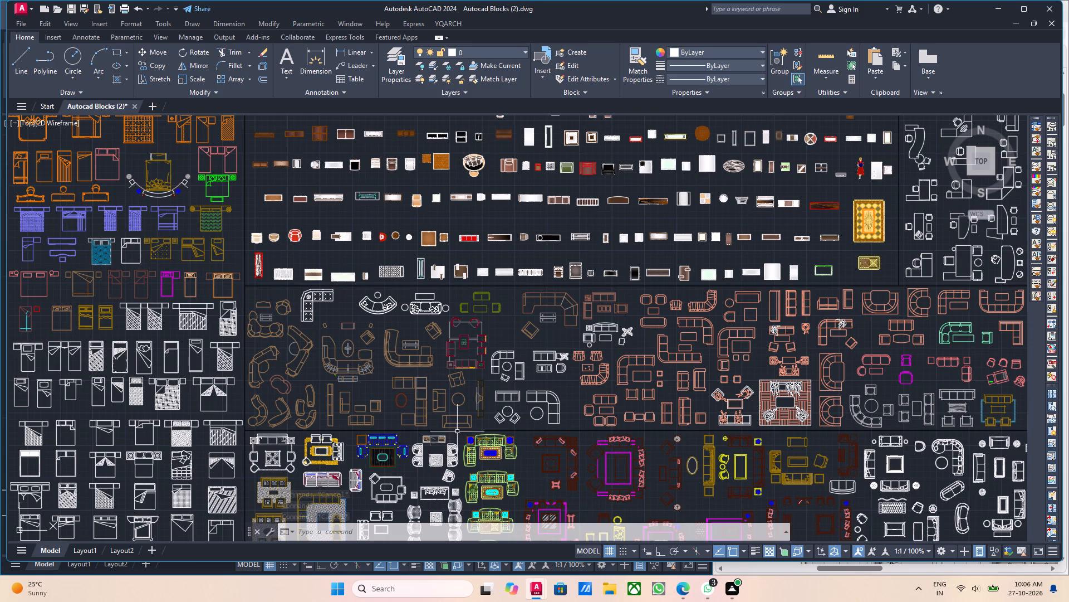
Copy the round table and its two angled armchairs from the white seating blocks in the library.
scroll(459, 425, up, 1)
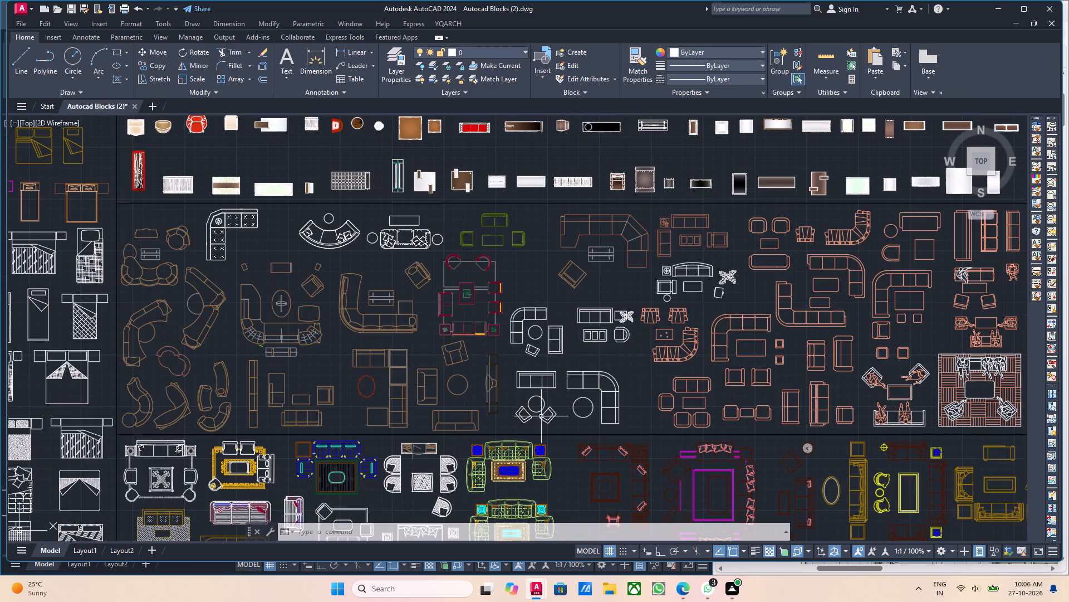
click(543, 415)
click(520, 419)
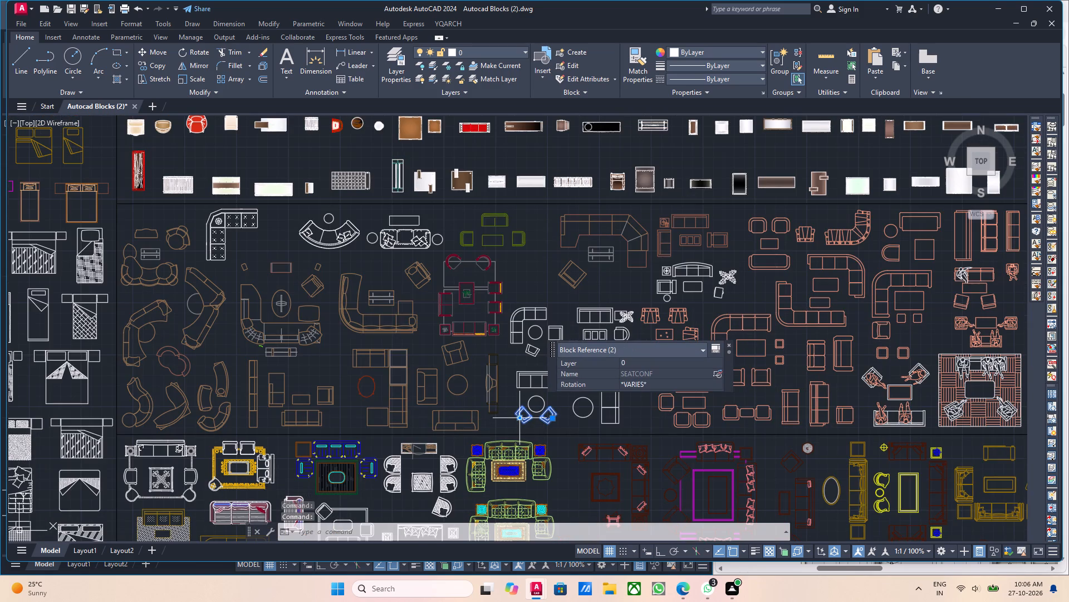
click(534, 411)
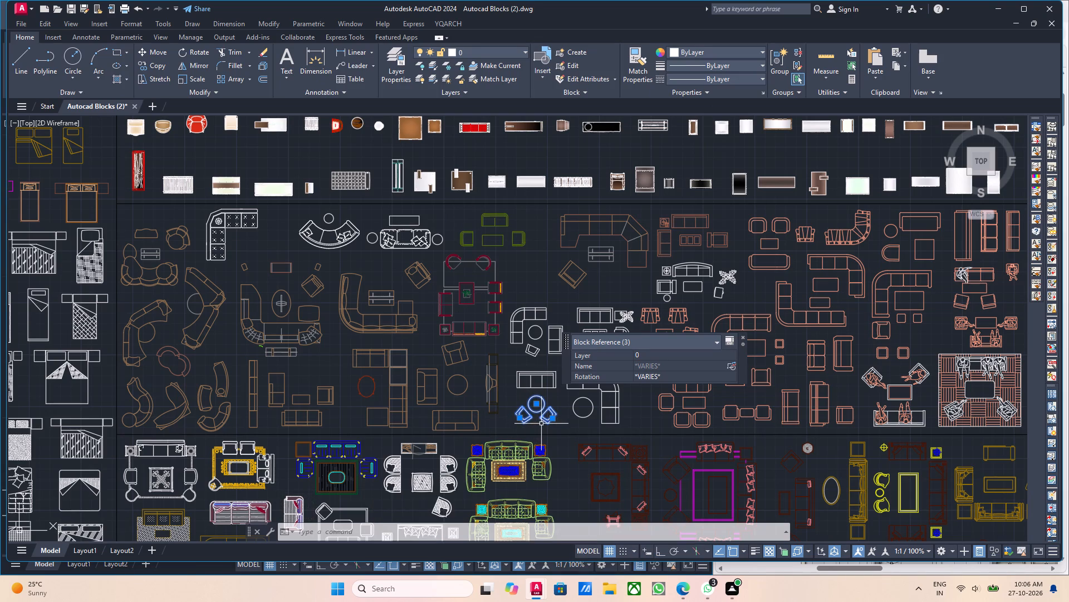
key(ctrl+c)
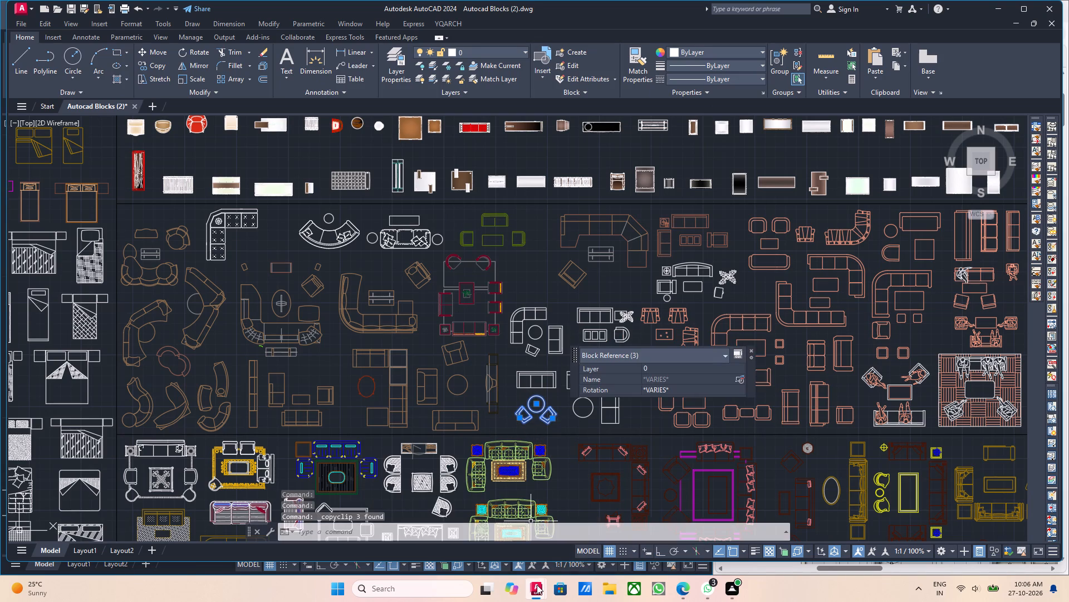
Paste the round table and two armchairs into the lower part of the living area in Drawing1.
click(439, 544)
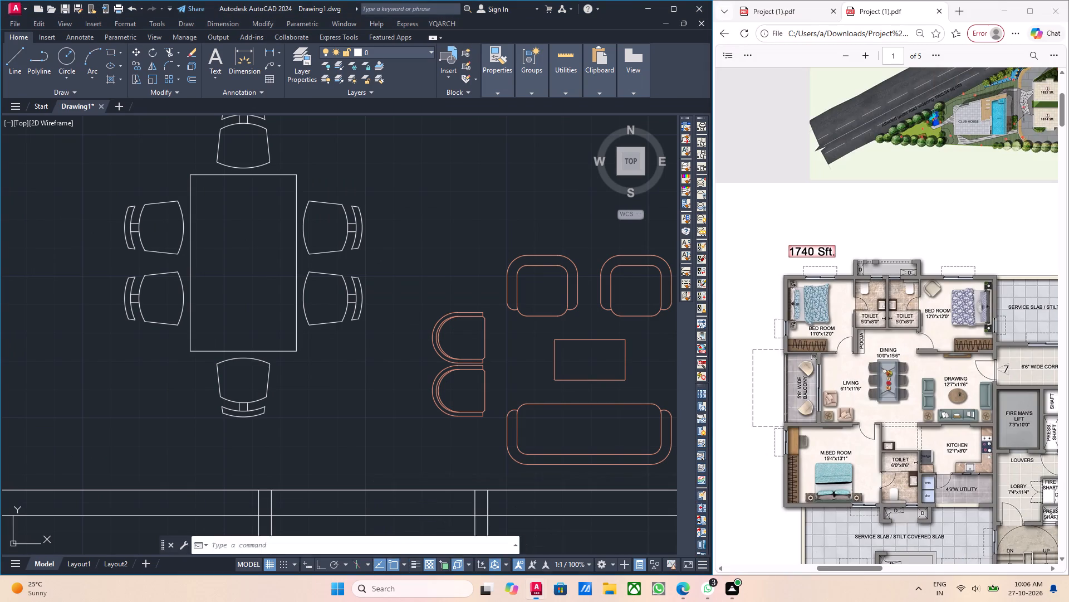
scroll(245, 453, down, 3)
middle_drag(197, 447, 309, 447)
scroll(304, 454, up, 2)
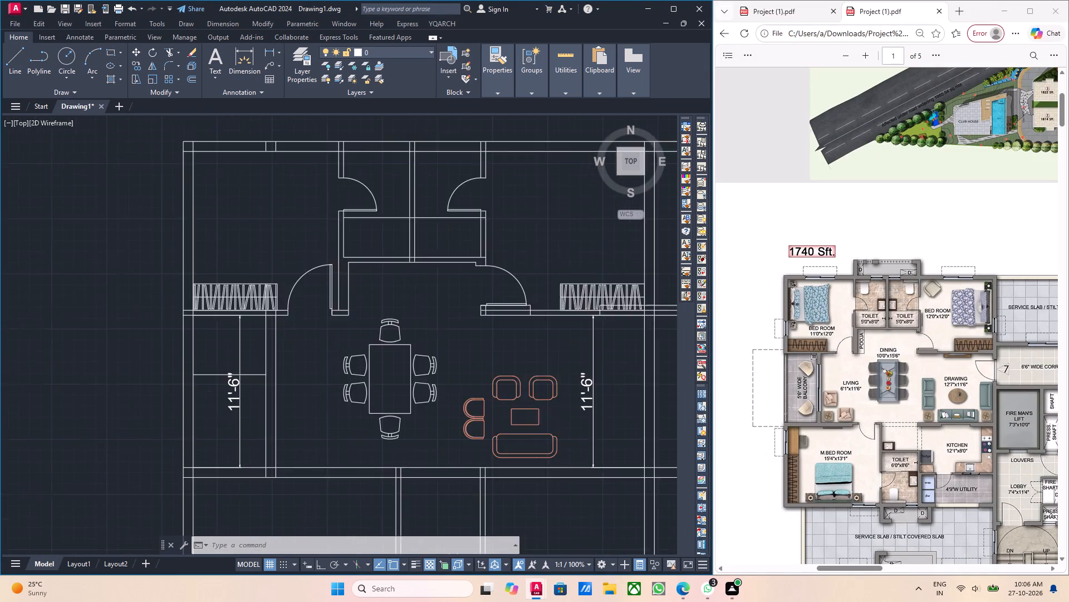
key(ctrl+v)
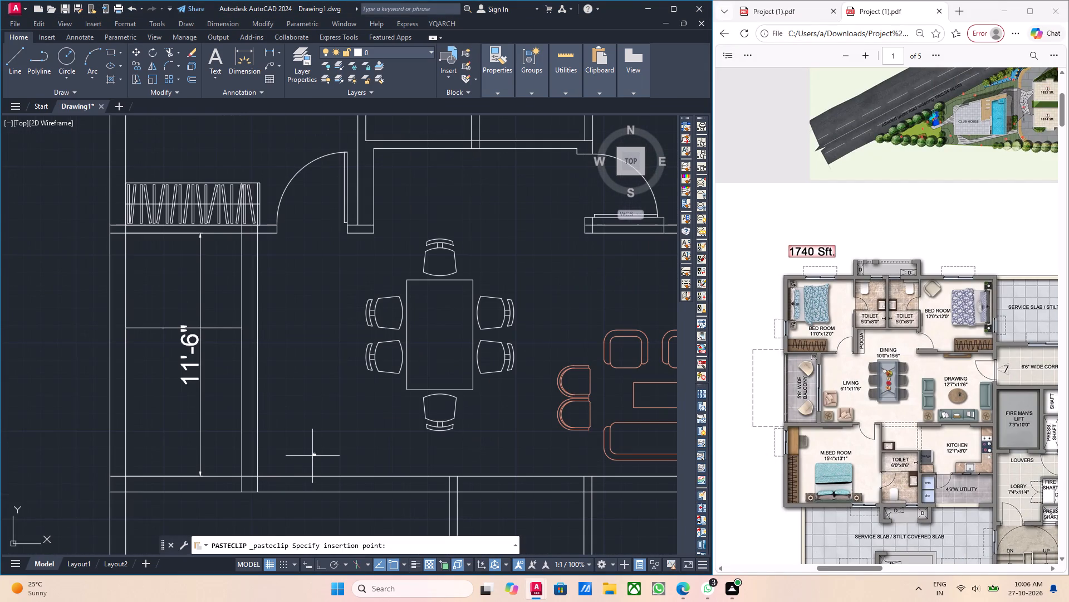
scroll(300, 455, up, 2)
click(291, 454)
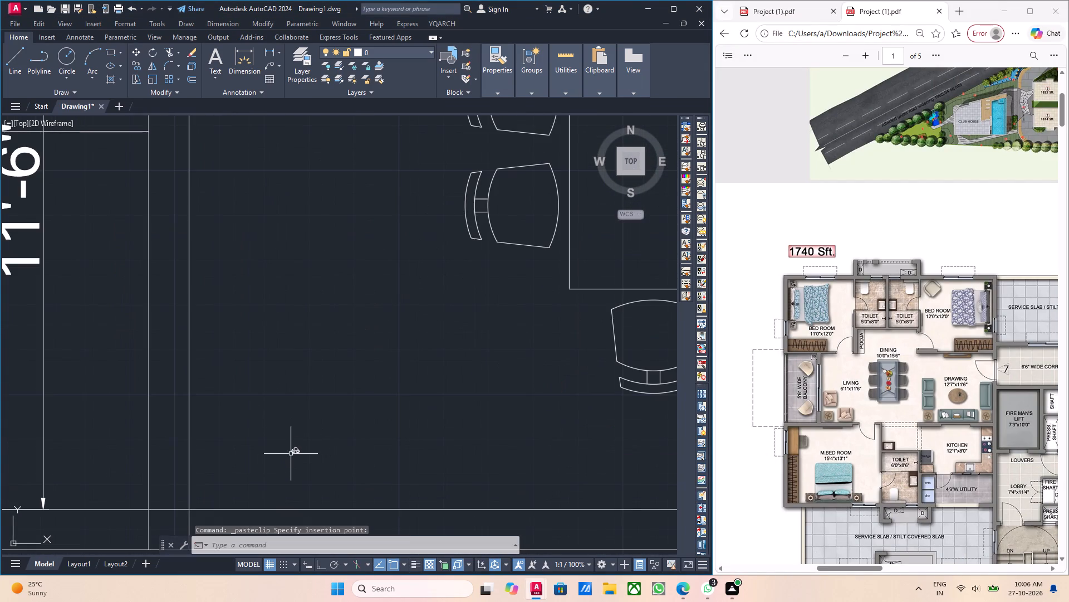
Scale the tiny pasted table and armchairs up freehand to a size comparable with the dining furniture.
drag(332, 464, 302, 454)
click(273, 441)
middle_click(357, 460)
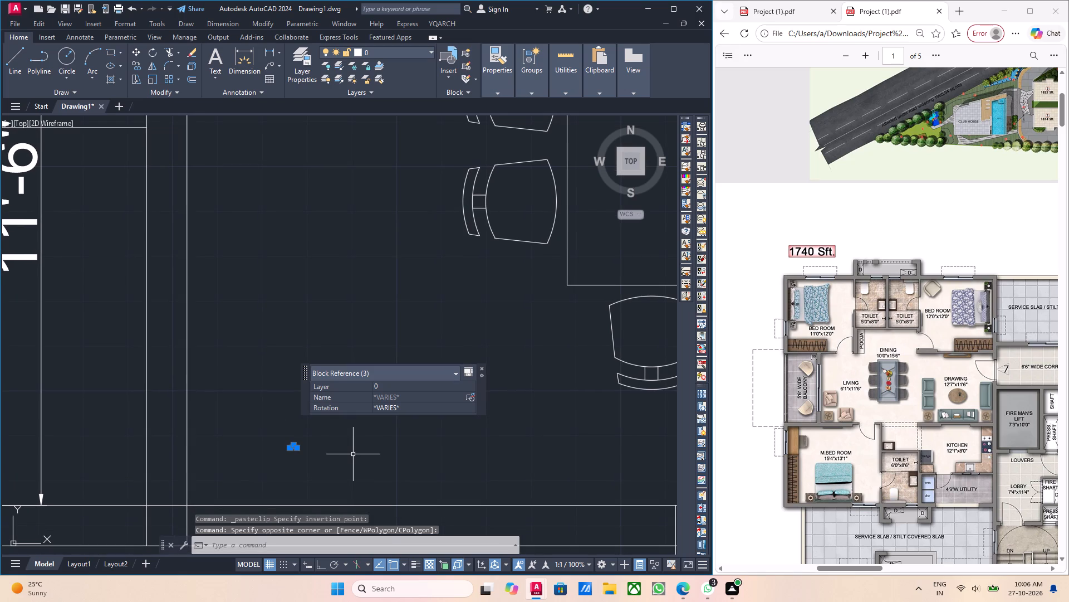
key(s)
key(c)
key(Return)
scroll(315, 456, up, 2)
click(308, 451)
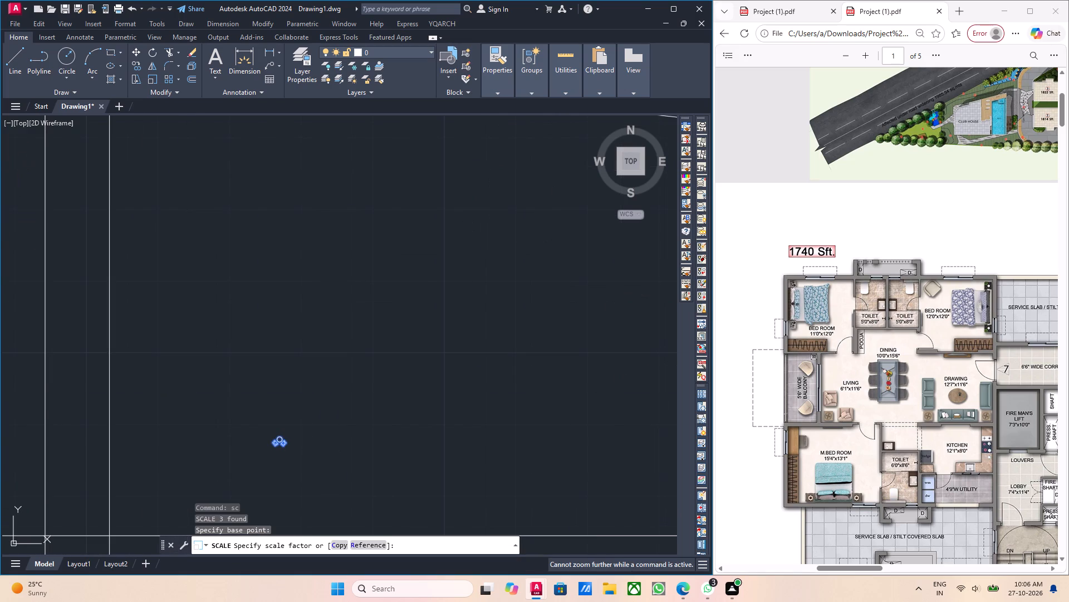
scroll(396, 447, down, 3)
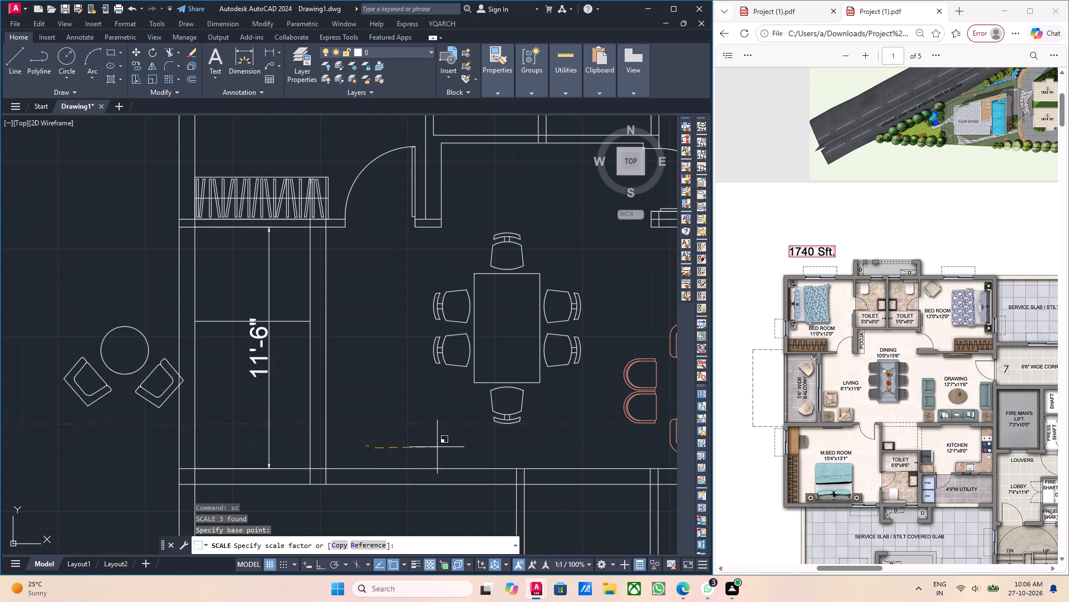
click(447, 449)
Rotate the table and armchairs counterclockwise about the table's centre so one chair sits above it and the other on its right.
drag(148, 409, 150, 409)
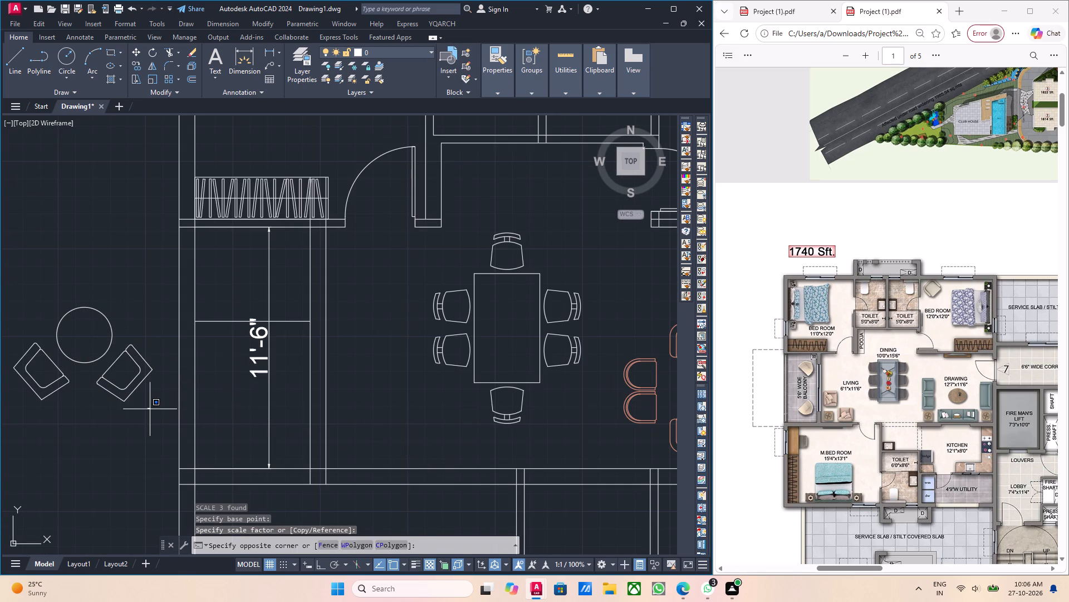
drag(150, 409, 154, 410)
middle_drag(158, 410, 269, 399)
click(275, 399)
drag(264, 392, 257, 383)
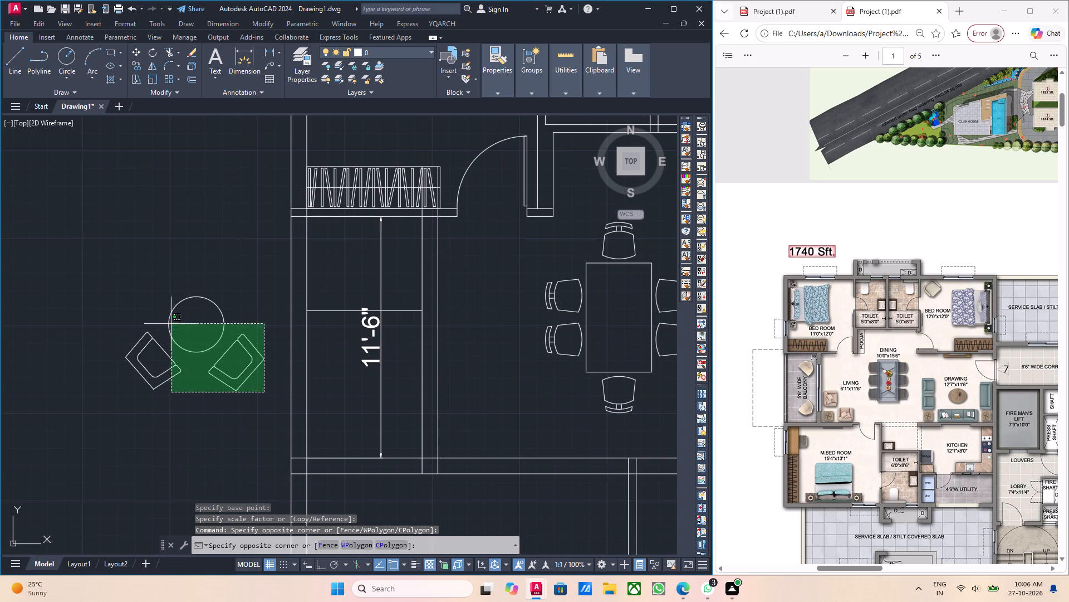
click(170, 324)
key(r)
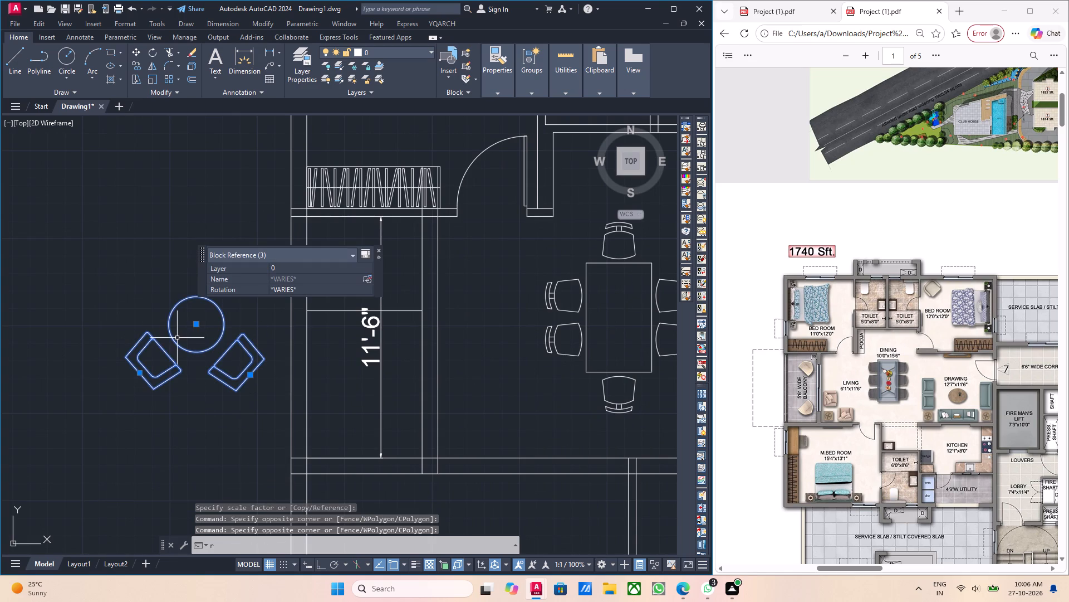
key(o)
key(Return)
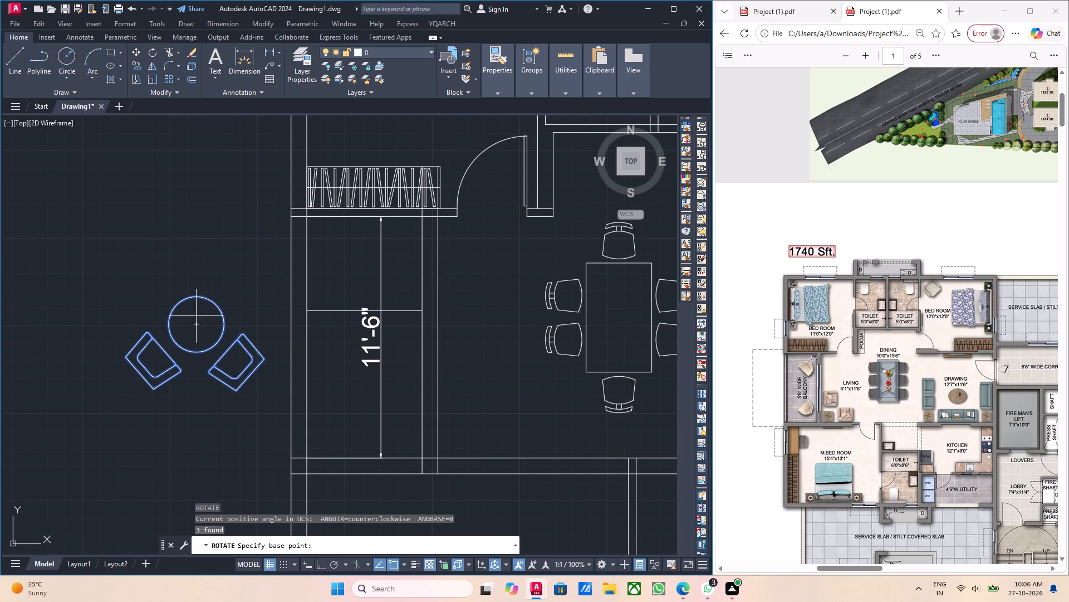
click(195, 325)
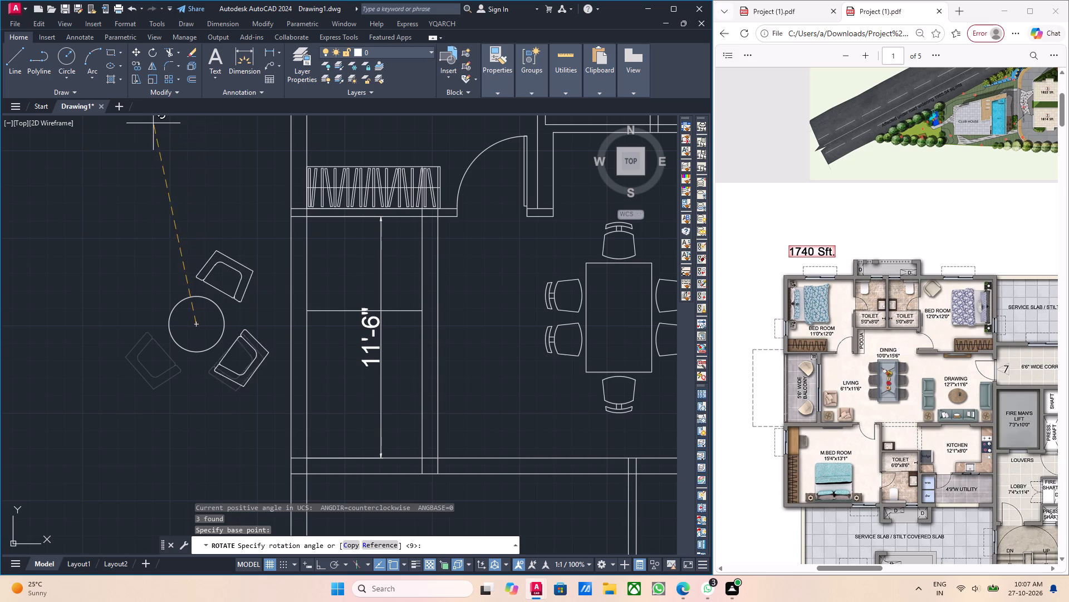
click(80, 141)
Move the round table and both armchairs by the table's centre into the living area between the balcony wall and dining table.
middle_drag(240, 470, 237, 470)
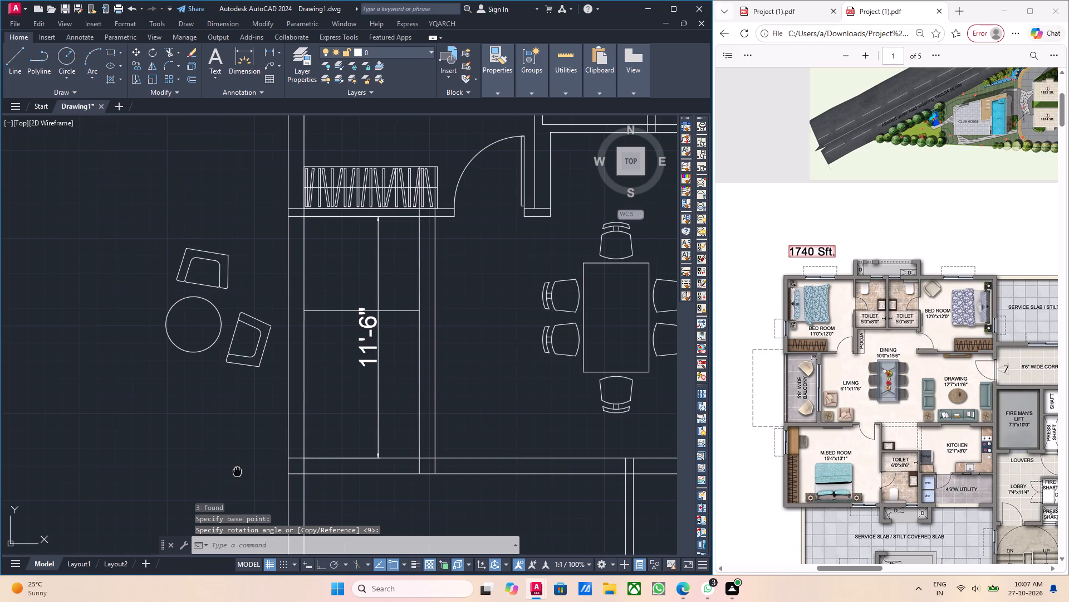
middle_drag(237, 470, 204, 506)
drag(217, 428, 198, 370)
click(127, 325)
middle_drag(199, 429, 134, 397)
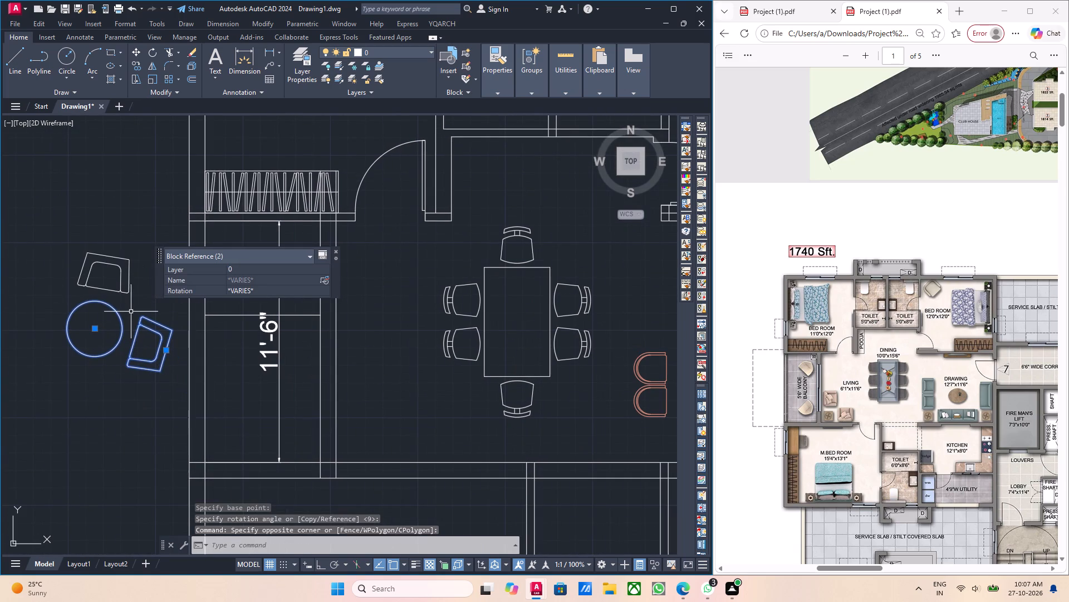
drag(130, 311, 128, 281)
click(51, 238)
middle_drag(146, 400, 138, 358)
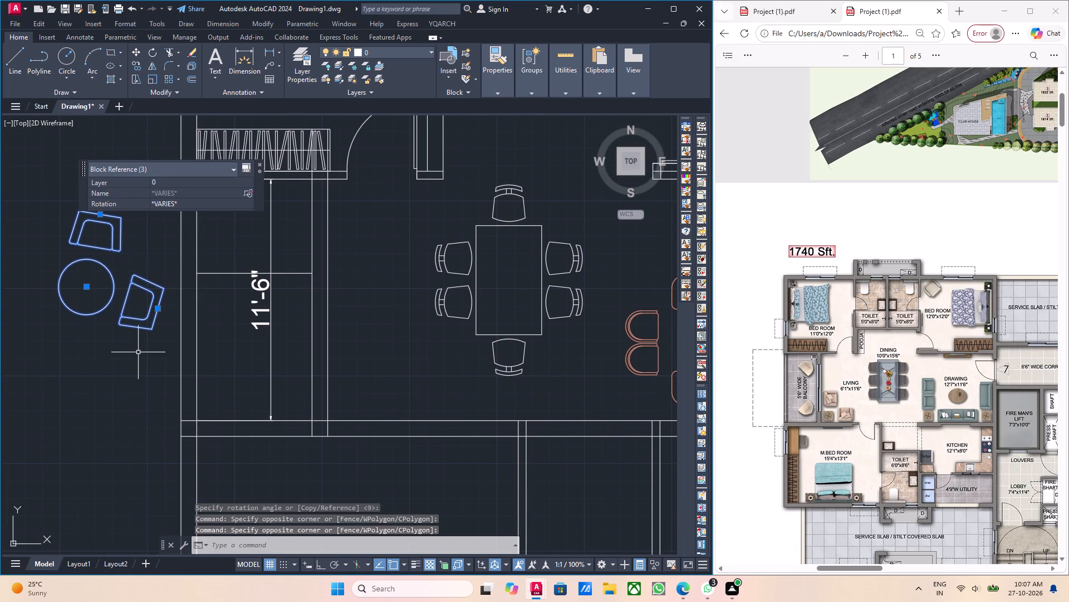
key(m)
key(Return)
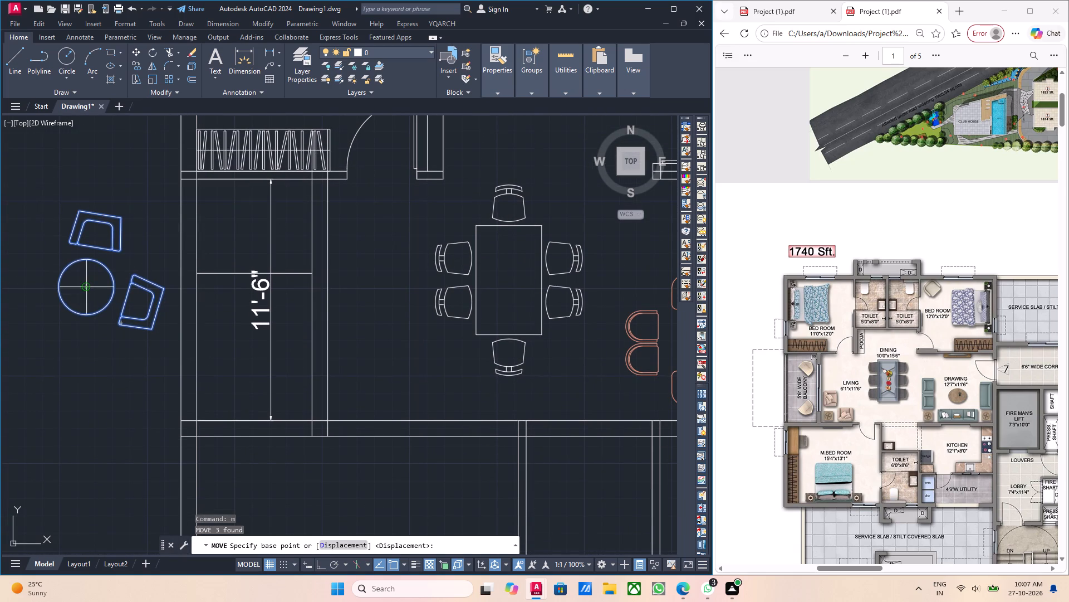
click(84, 285)
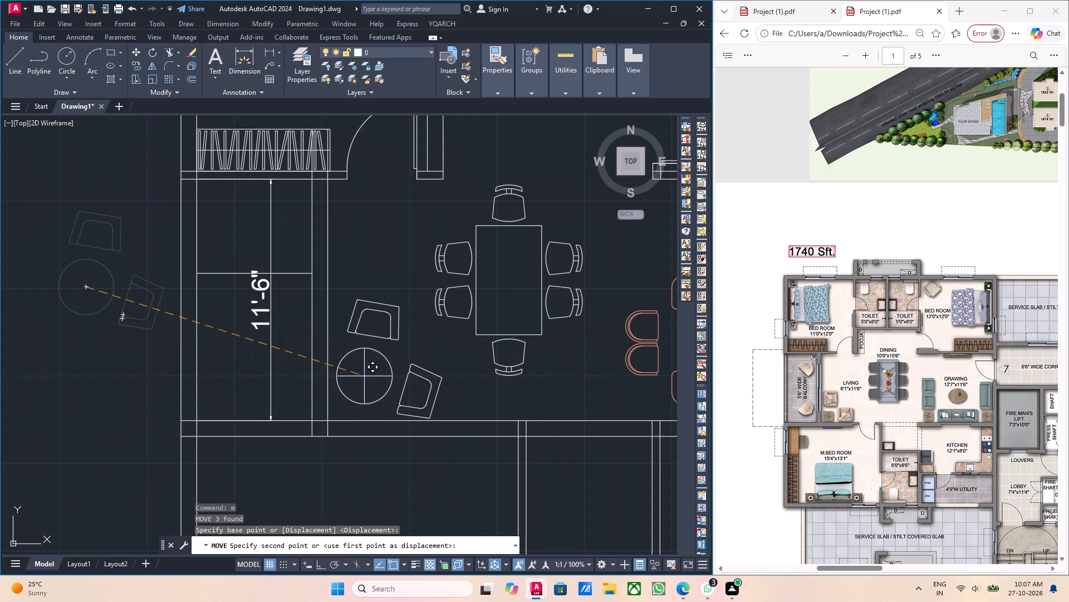
click(365, 372)
Scale the round table and both armchairs down freehand about the table's centre, to roughly a third of their size.
scroll(409, 389, up, 1)
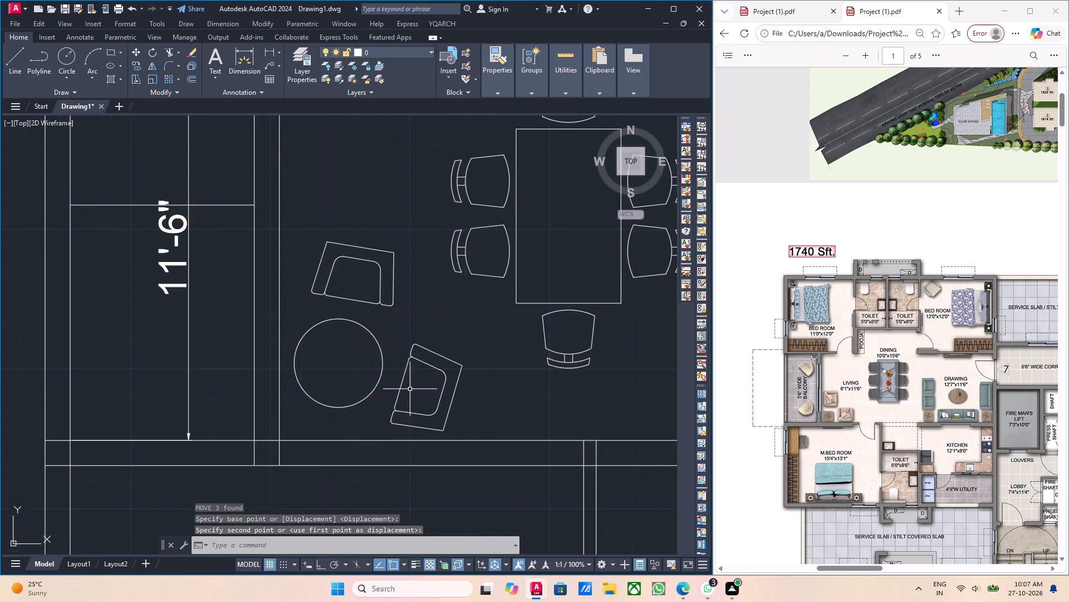
scroll(410, 389, up, 1)
drag(522, 404, 342, 325)
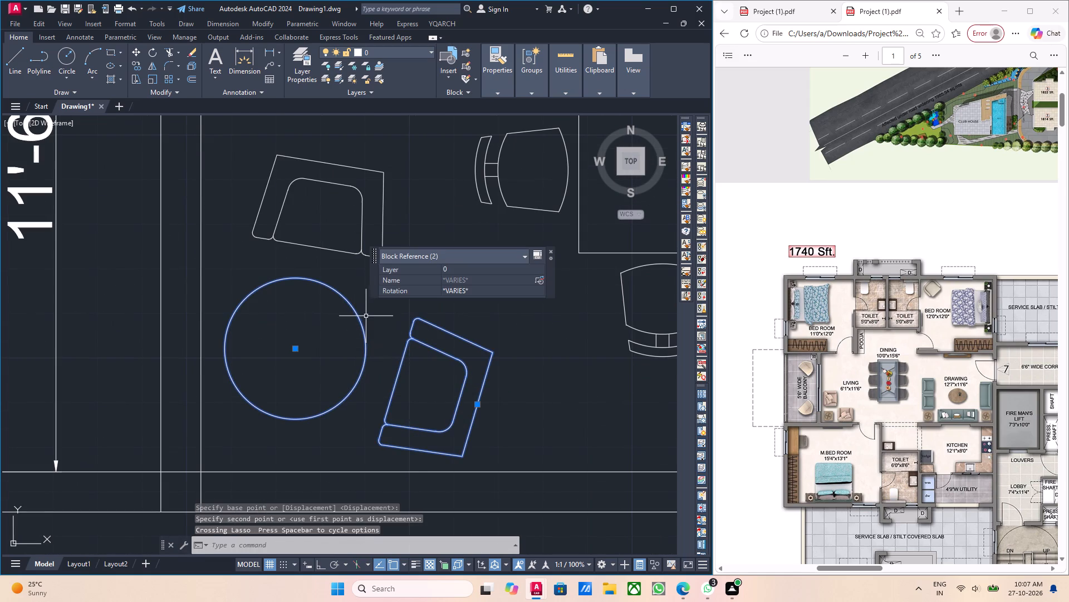
drag(361, 294, 274, 216)
middle_drag(371, 346, 369, 365)
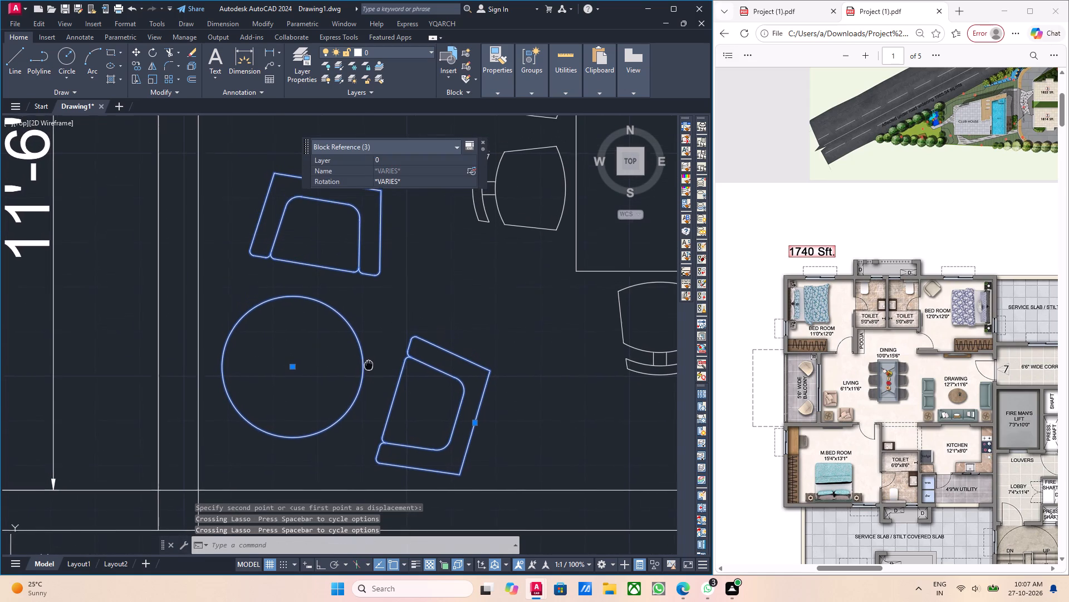
middle_drag(369, 365, 368, 365)
scroll(386, 368, down, 2)
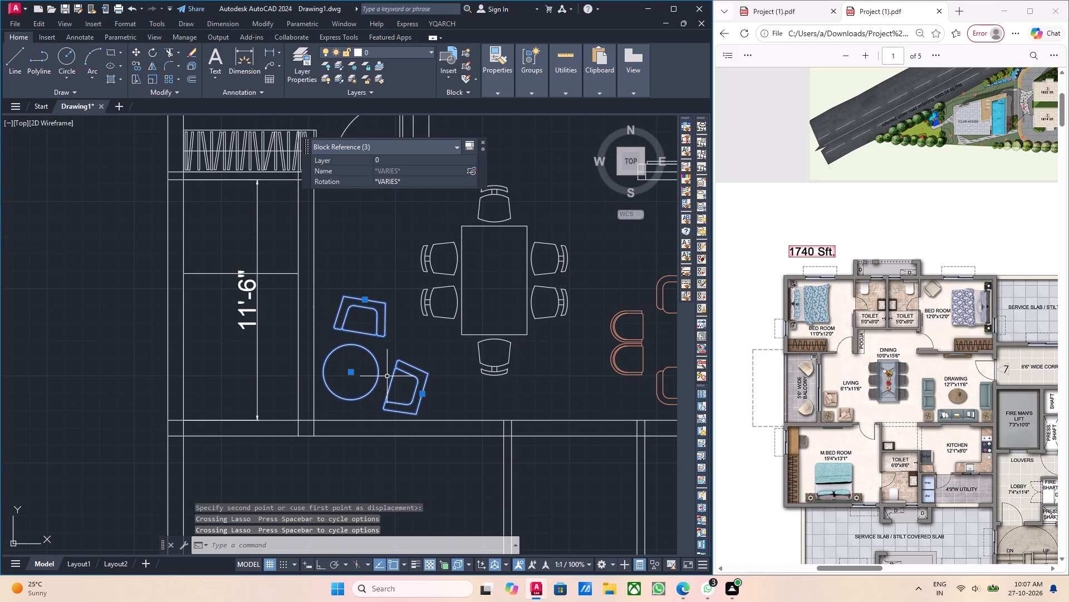
text(sc)
key(Return)
scroll(352, 378, up, 2)
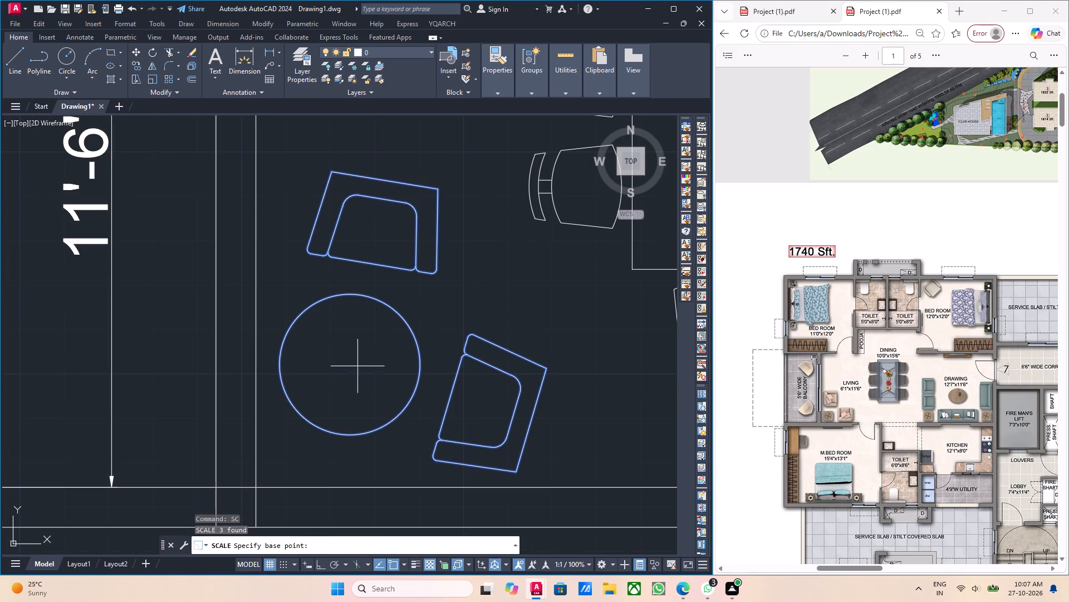
click(349, 365)
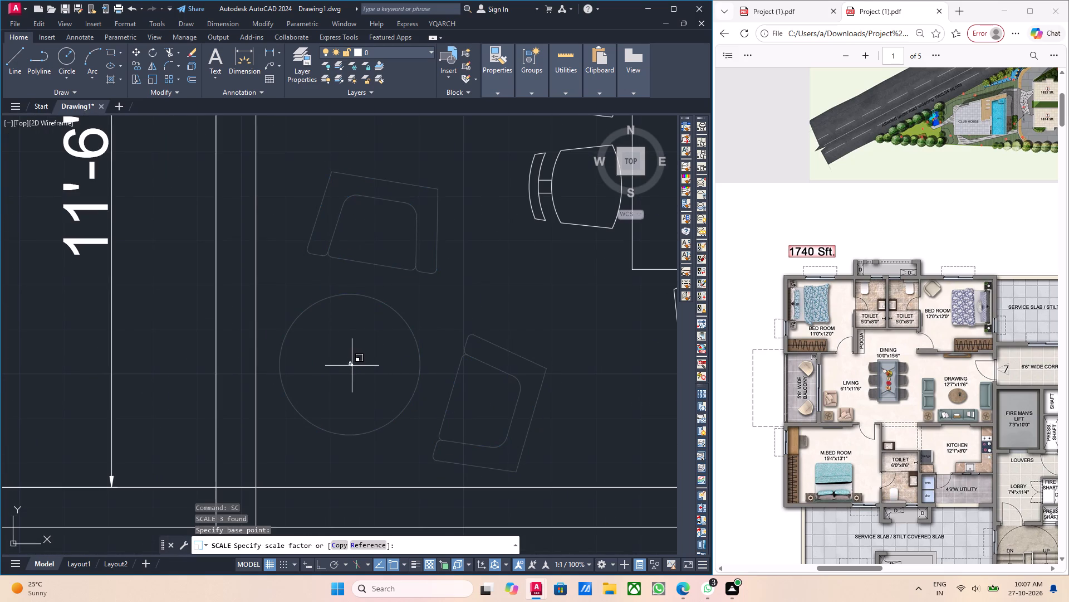
click(390, 404)
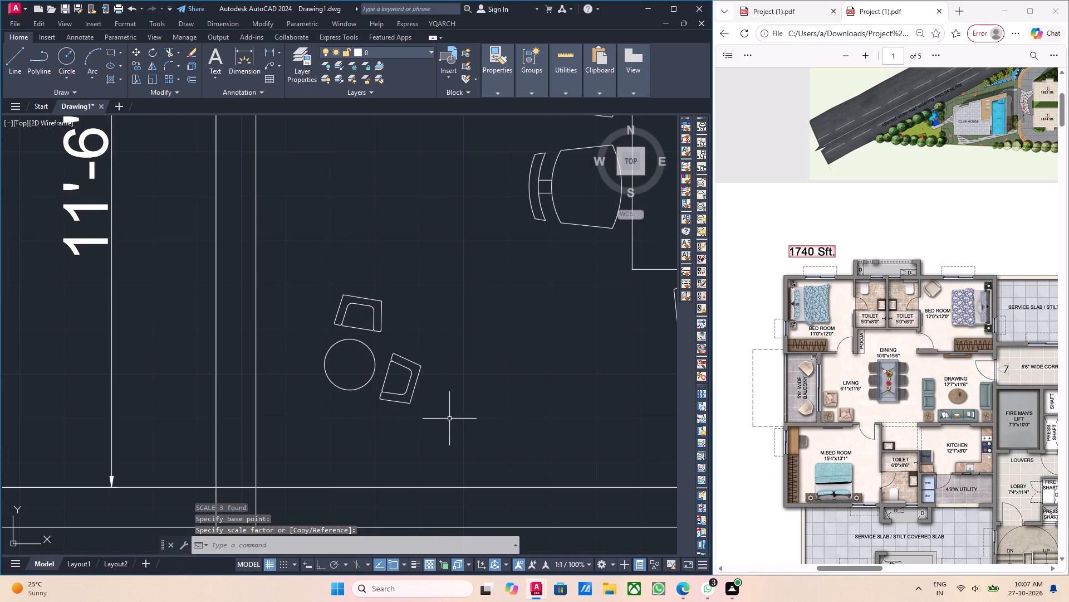
Move the round table and both armchairs by the table's centre down toward the living area's lower corner beside the balcony wall.
drag(449, 417, 433, 410)
click(334, 361)
middle_drag(508, 402, 482, 396)
drag(404, 337, 395, 333)
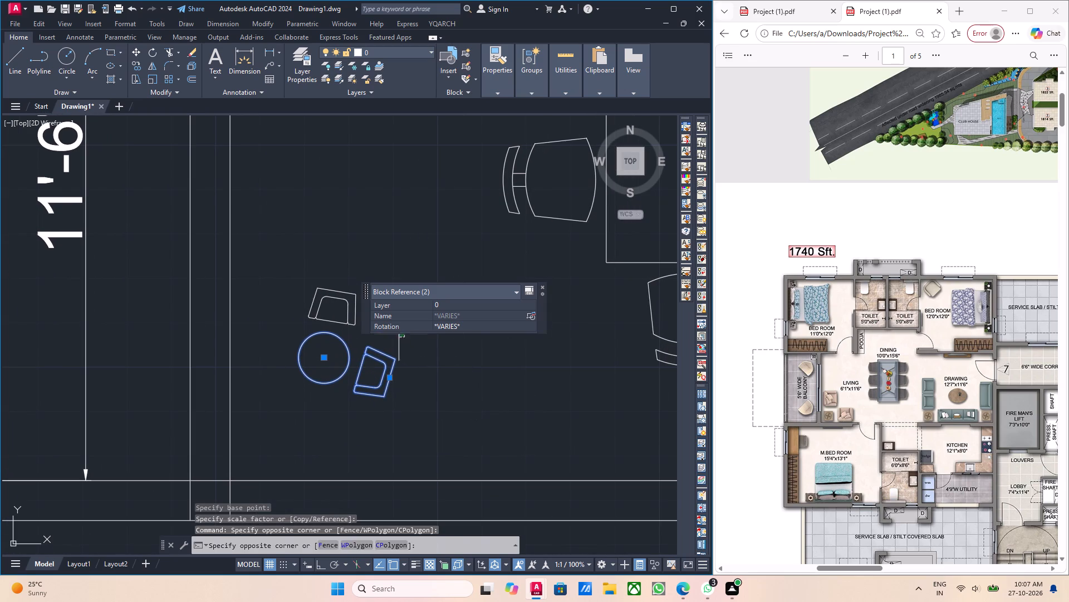
drag(395, 333, 375, 327)
click(301, 292)
middle_drag(465, 379, 448, 372)
key(m)
key(Return)
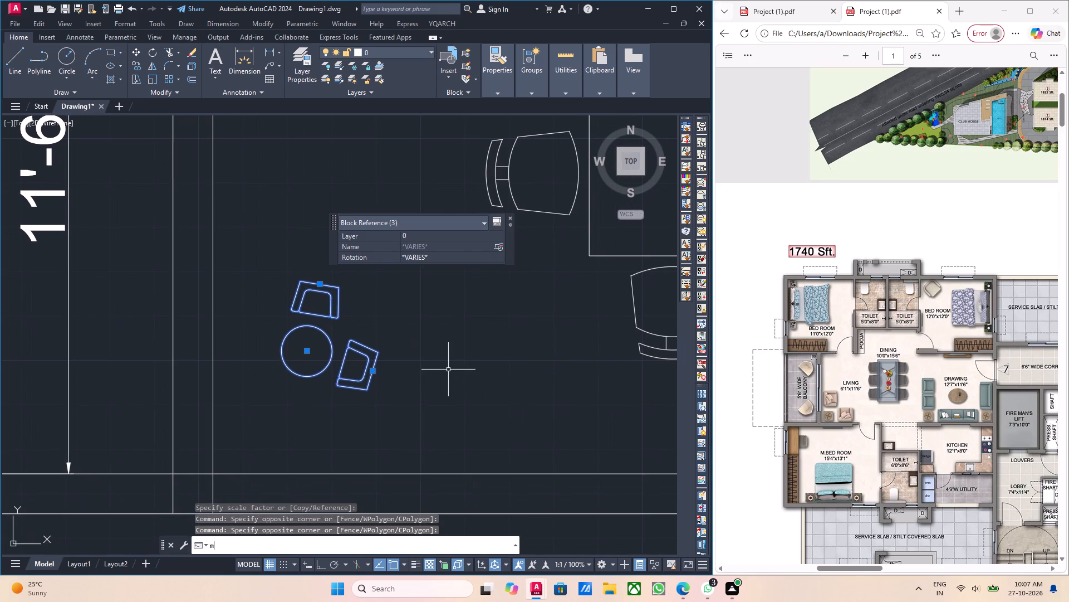
click(305, 353)
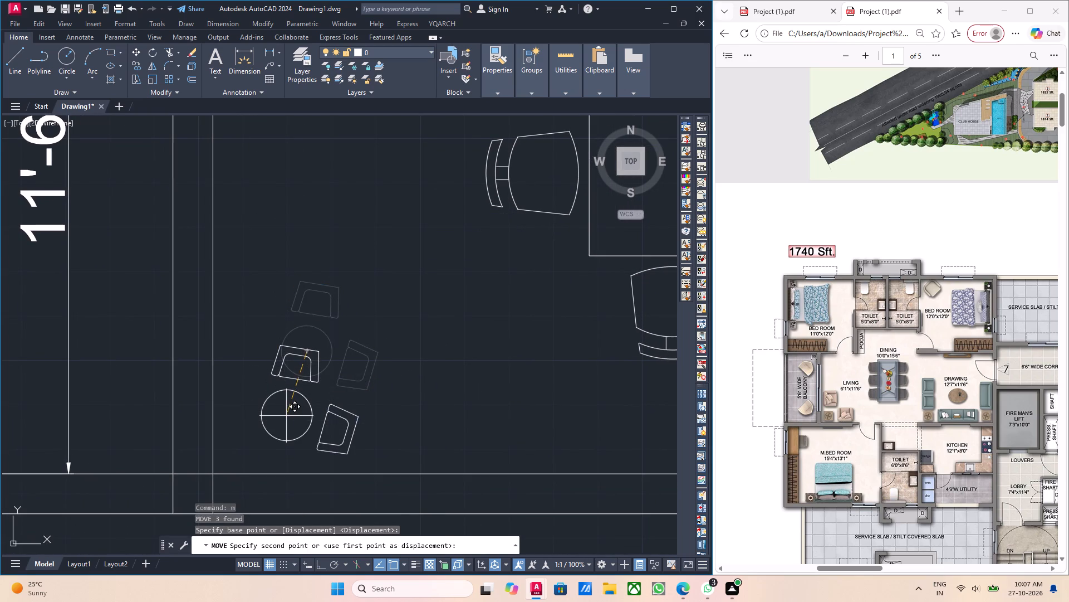
click(286, 416)
Rotate the table and both armchairs about 27 degrees counterclockwise around a point to the right of the group.
drag(375, 430, 365, 417)
click(274, 349)
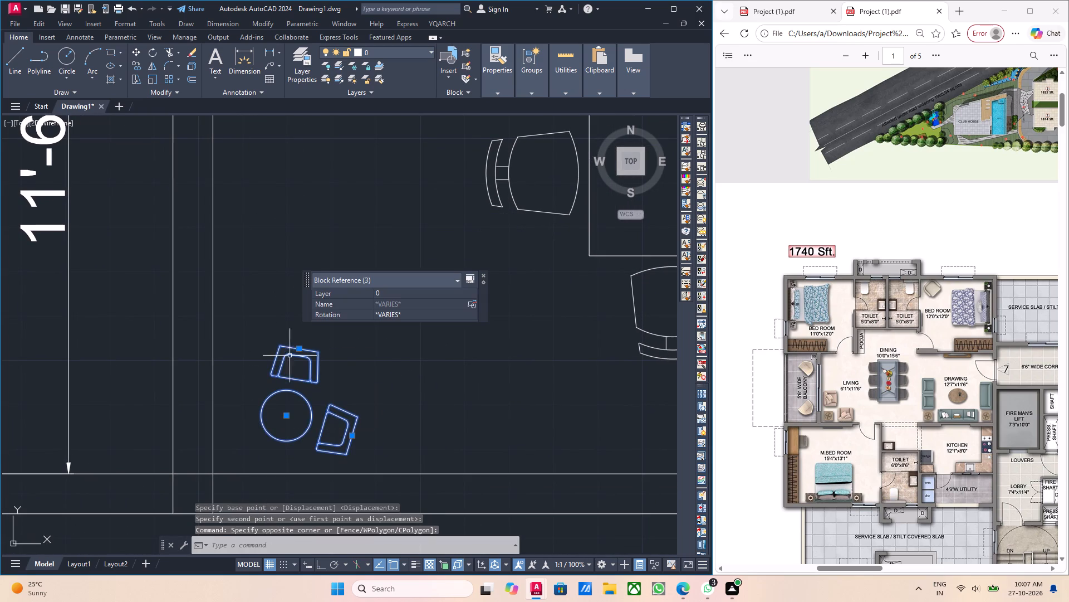
middle_drag(402, 400, 383, 389)
text(ro)
key(Return)
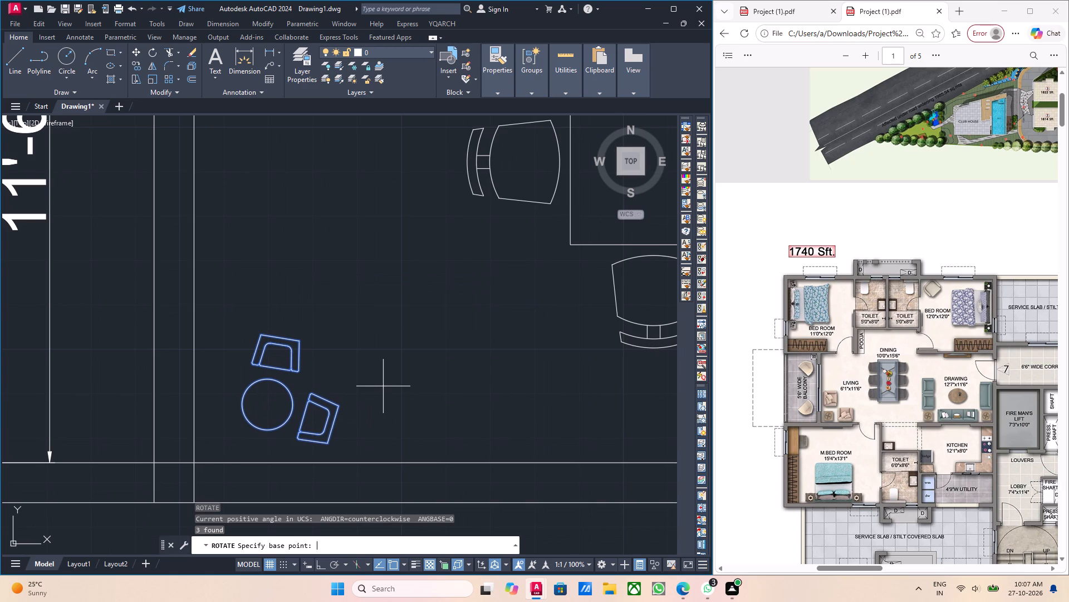
click(401, 374)
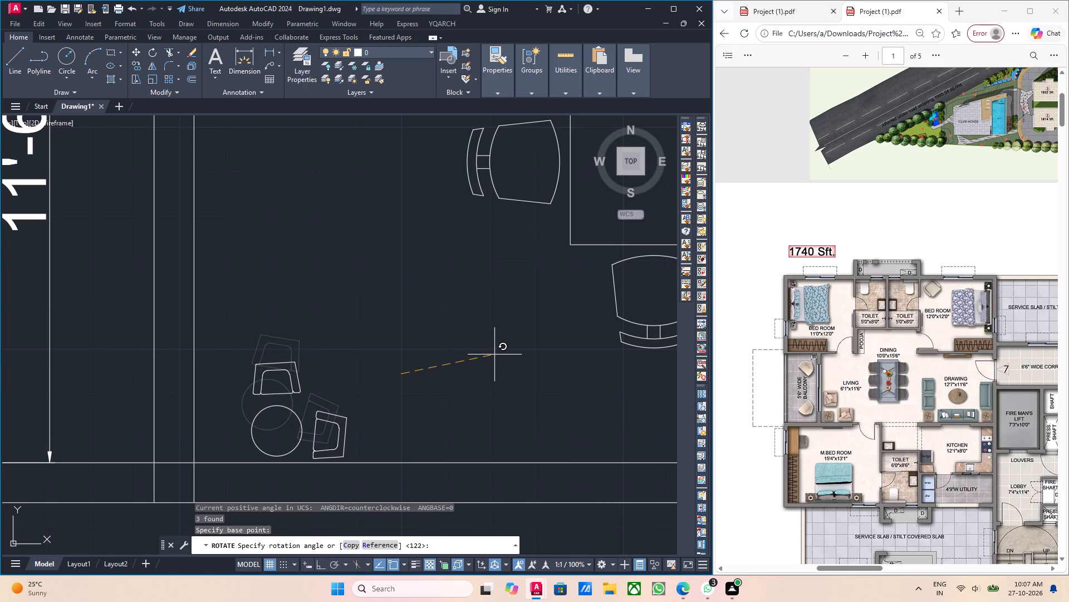
click(468, 340)
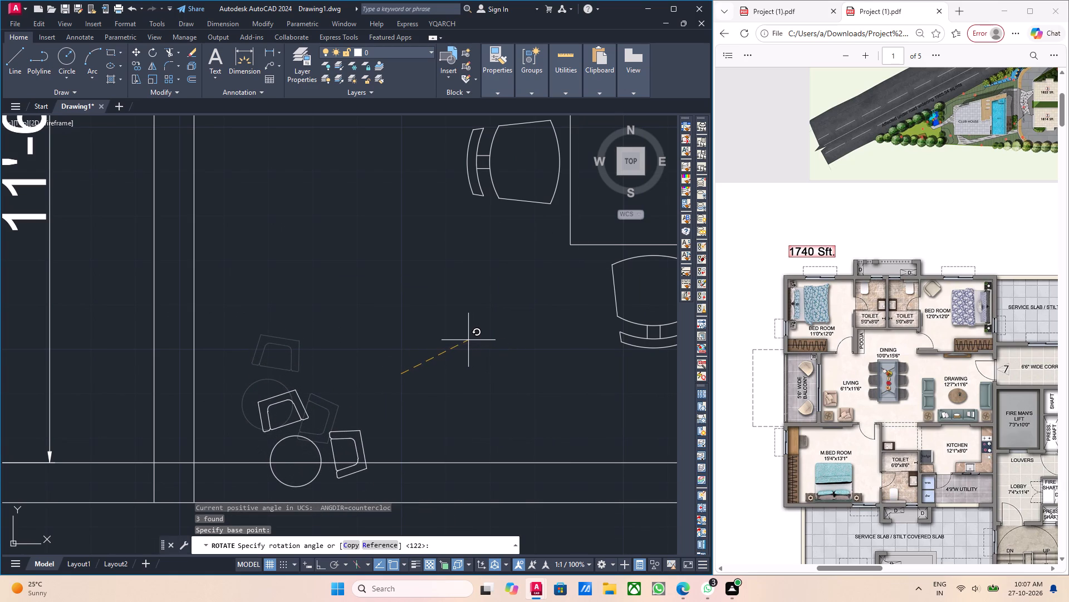
Move the round table and both armchairs up off the lower wall line, back inside the living area's corner.
scroll(373, 402, up, 2)
drag(391, 466, 383, 464)
drag(139, 401, 148, 400)
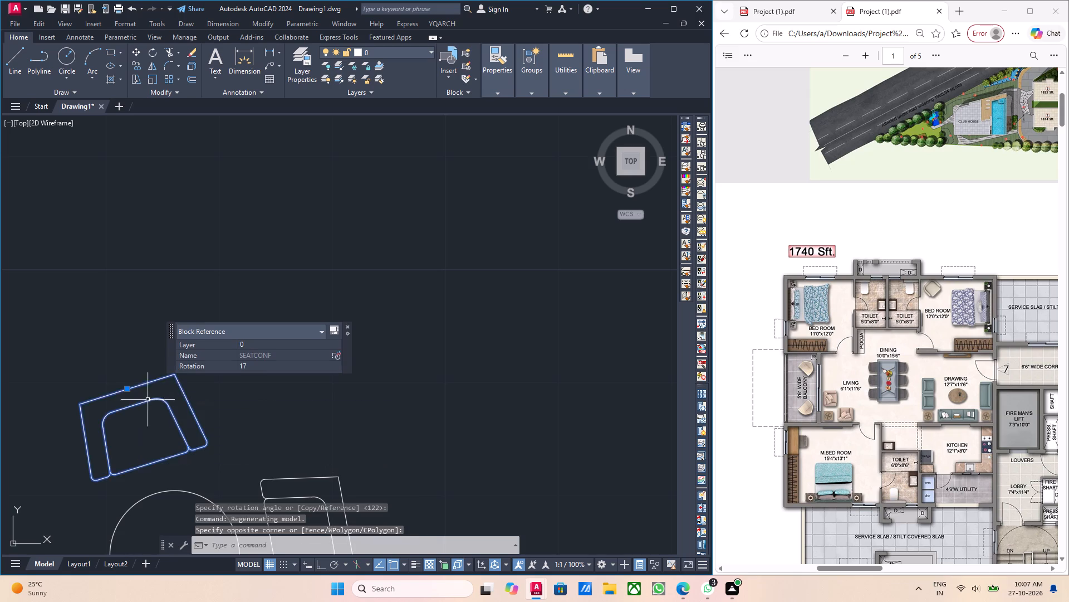
drag(148, 400, 153, 400)
middle_drag(272, 419, 312, 313)
drag(421, 400, 395, 399)
click(212, 387)
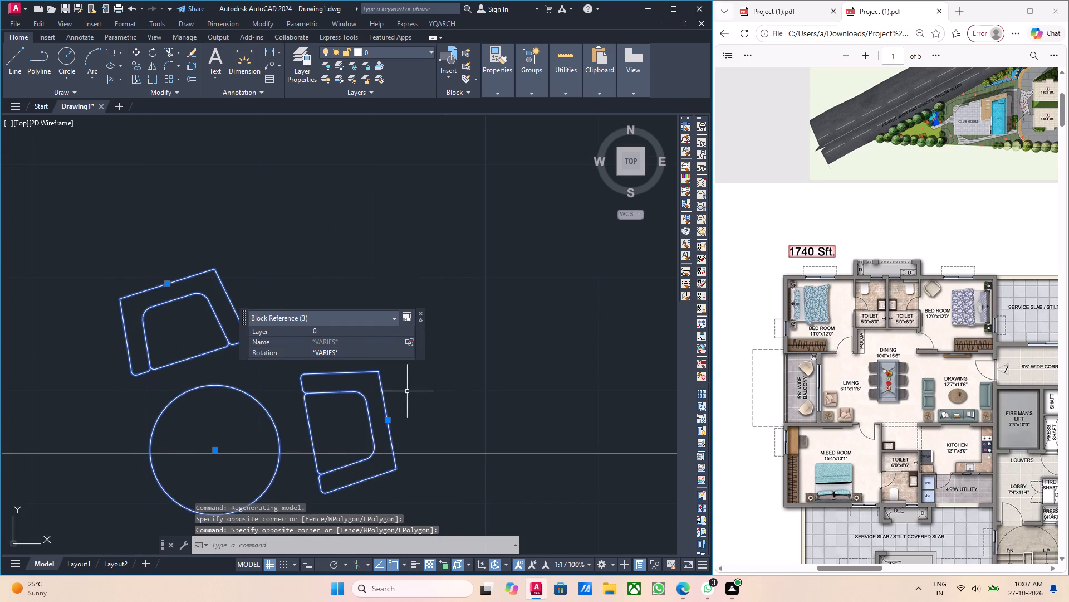
middle_drag(408, 392, 366, 393)
key(m)
key(Return)
click(395, 371)
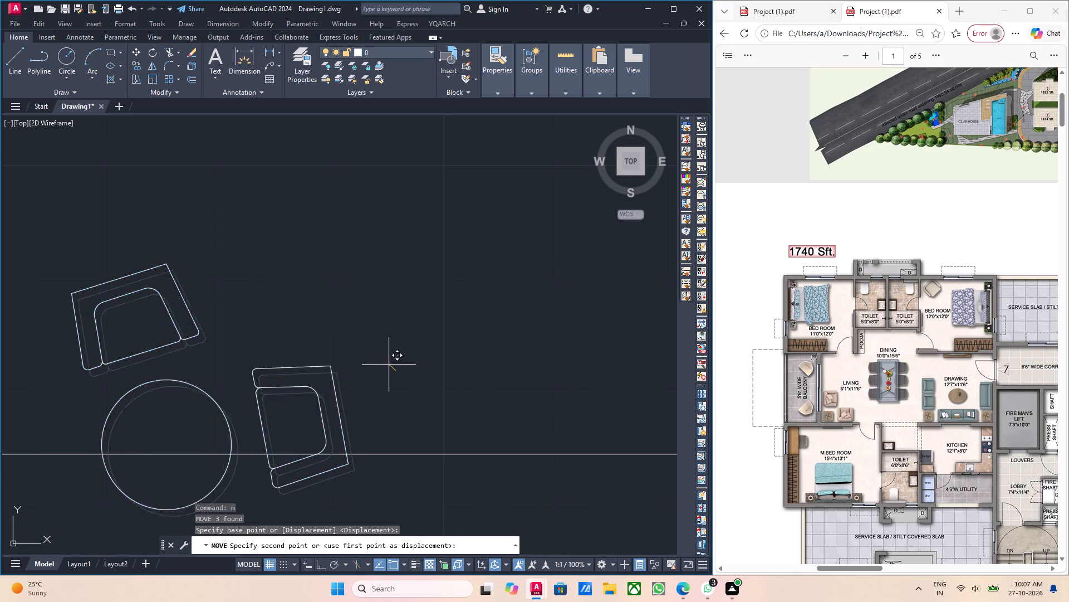
scroll(339, 283, down, 2)
middle_drag(358, 290, 410, 309)
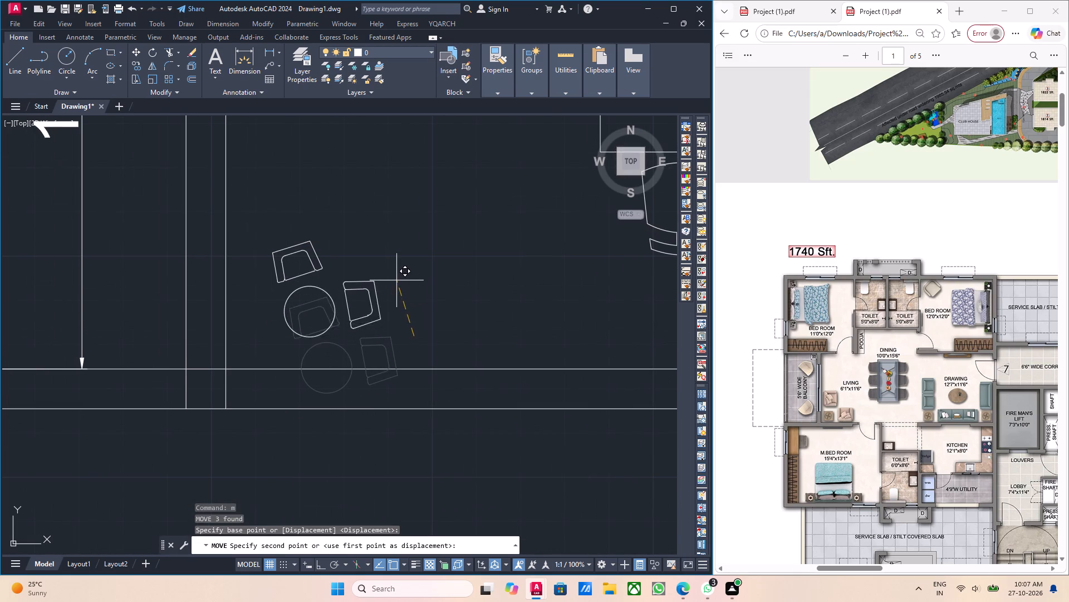
click(406, 273)
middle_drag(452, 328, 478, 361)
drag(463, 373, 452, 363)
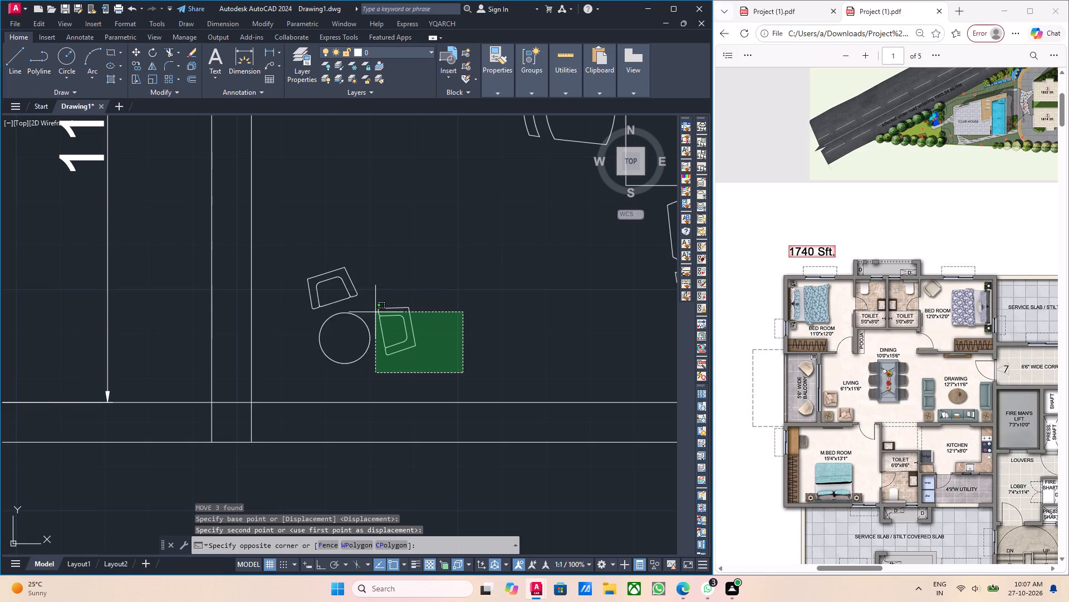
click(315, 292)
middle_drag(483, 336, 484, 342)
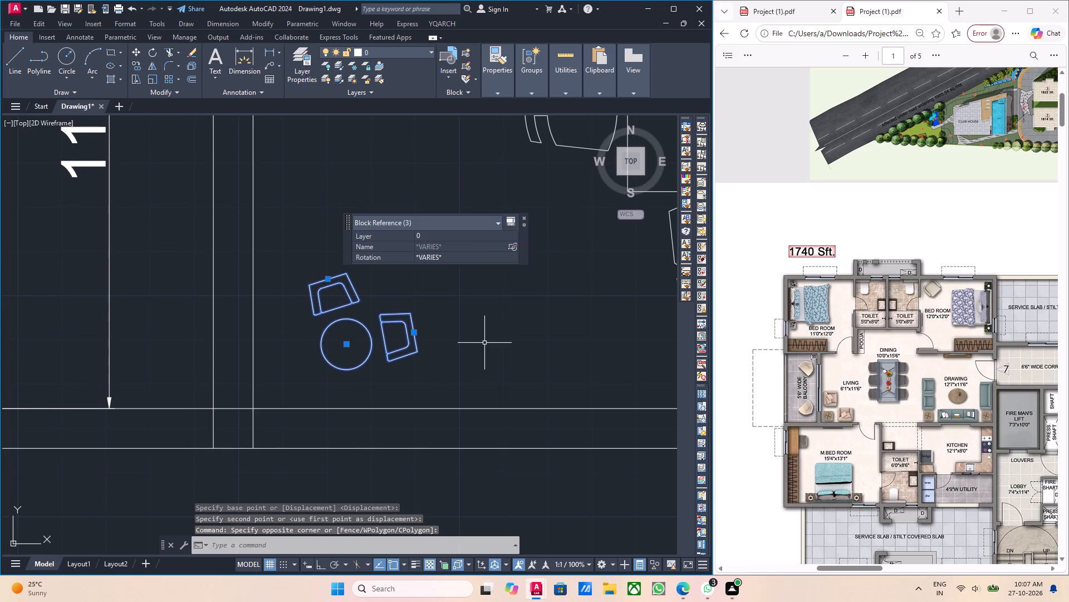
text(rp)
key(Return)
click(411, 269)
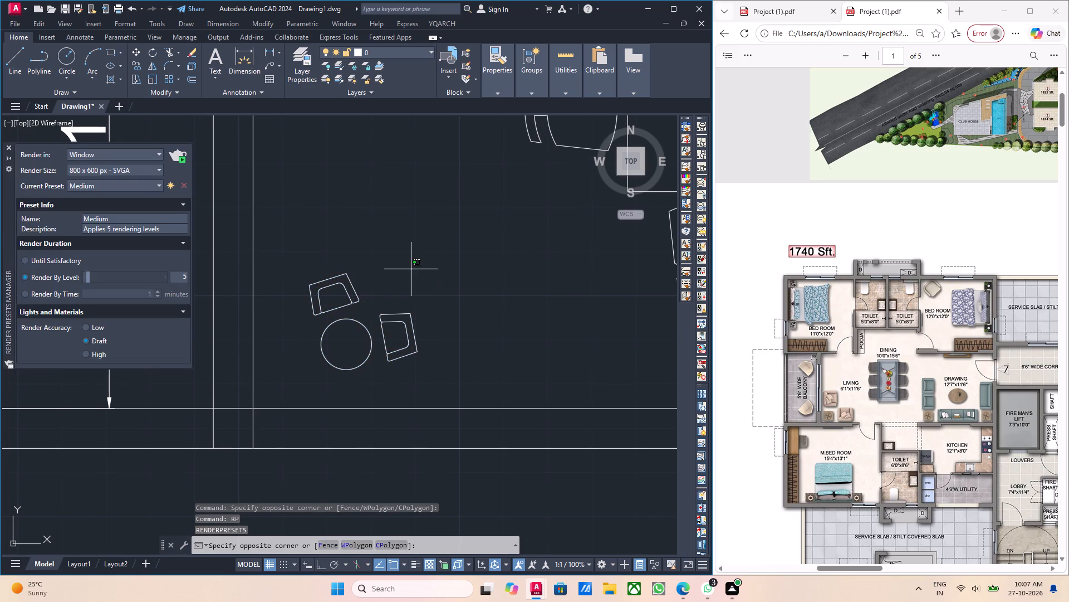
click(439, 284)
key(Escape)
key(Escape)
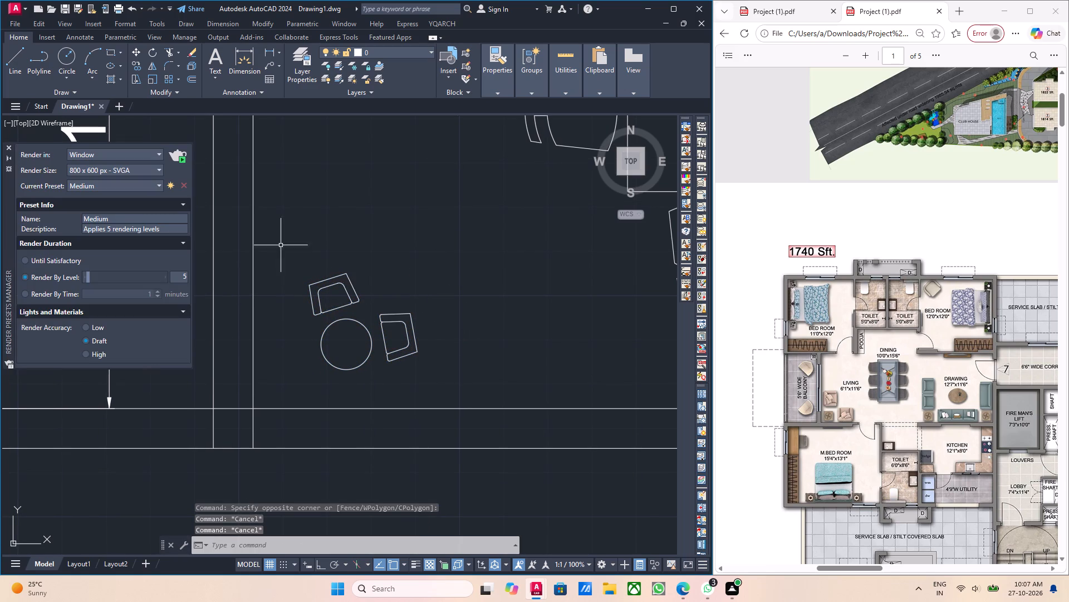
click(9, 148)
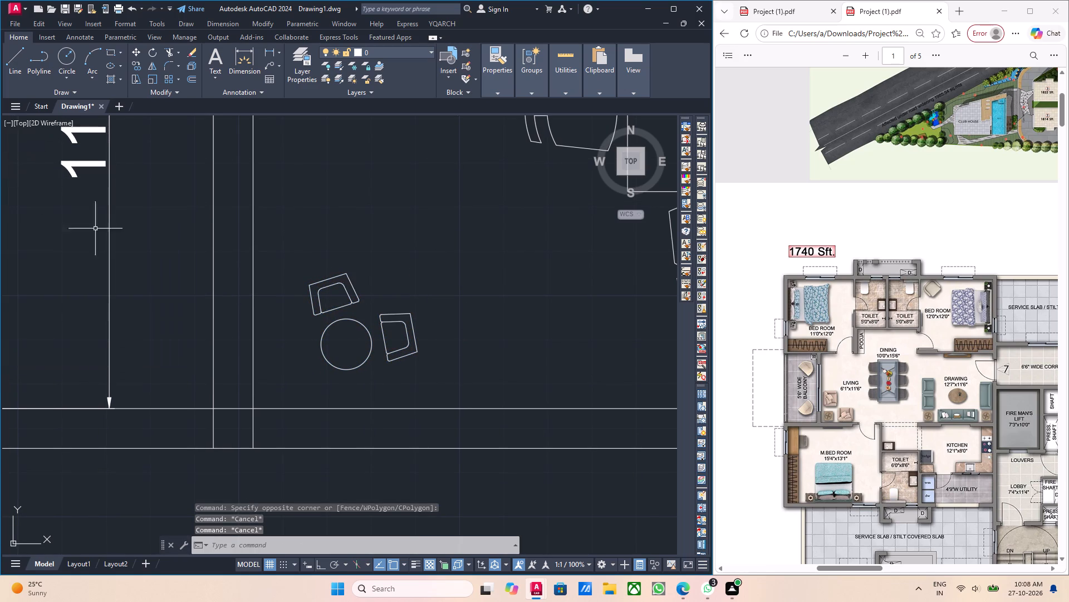
Rotate the table and both armchairs about 10 degrees further counterclockwise around a point above the right-hand armchair.
drag(433, 362, 400, 341)
click(280, 273)
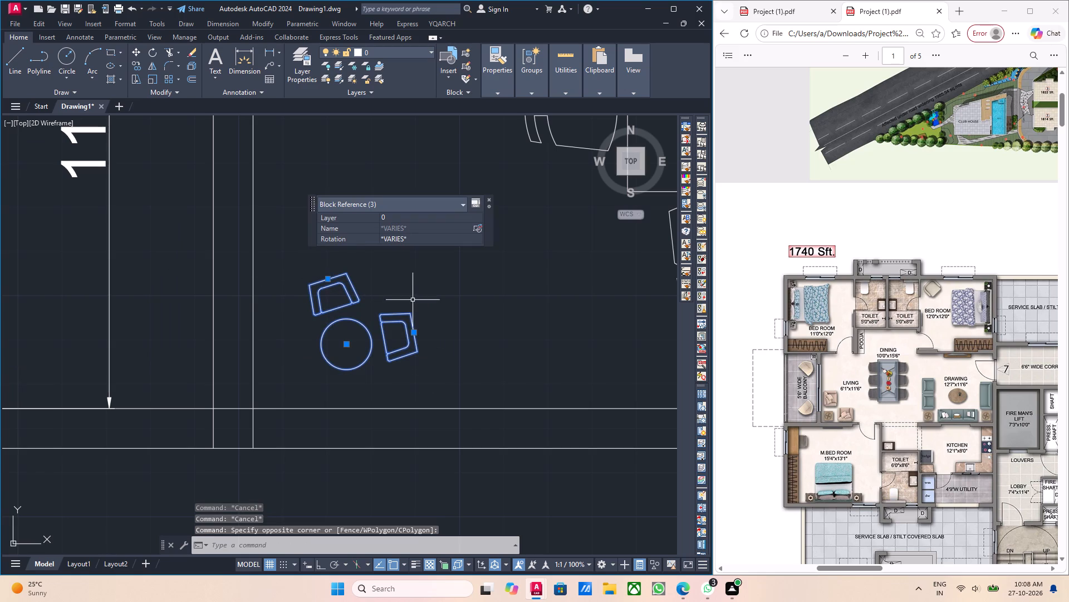
middle_drag(413, 305, 393, 315)
key(r)
key(o)
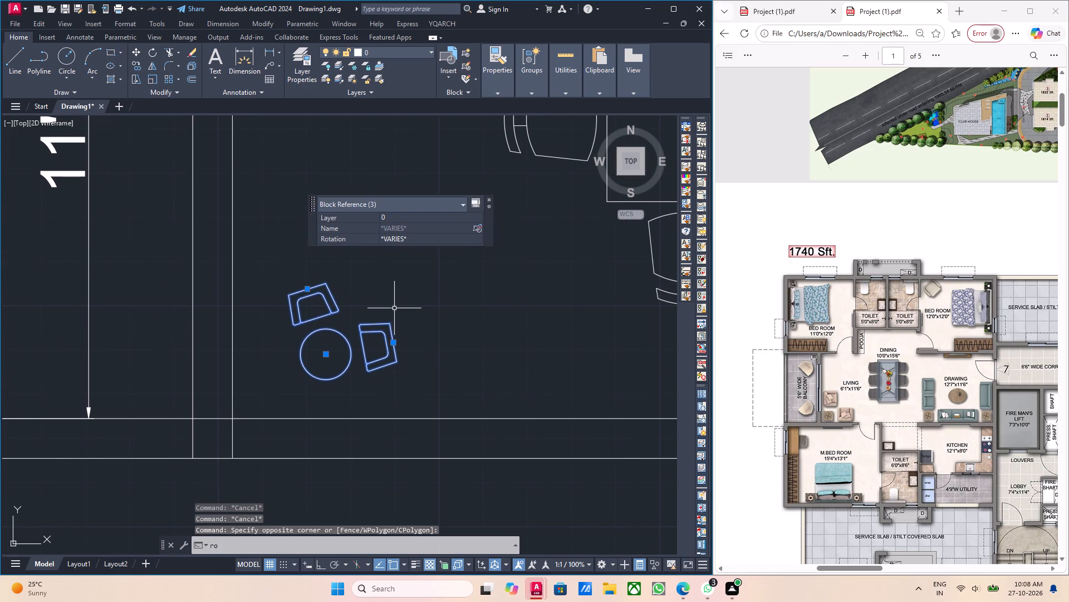
key(Return)
click(378, 293)
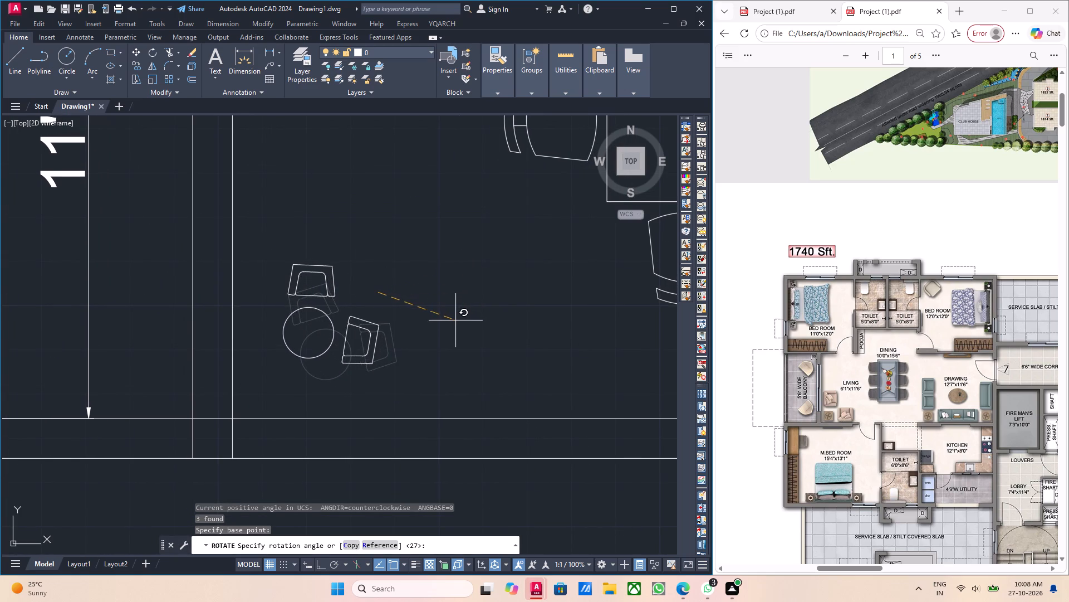
click(501, 270)
Scale the round table and both armchairs up freehand by roughly a third from a point right of the group.
drag(455, 364, 445, 358)
click(339, 310)
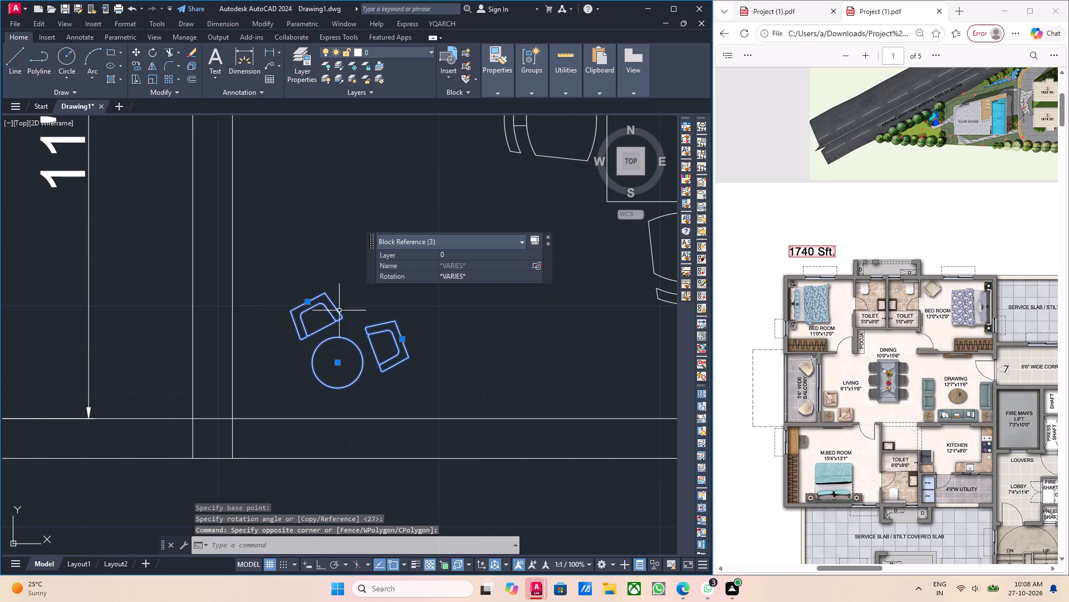
middle_drag(438, 345, 432, 345)
key(e)
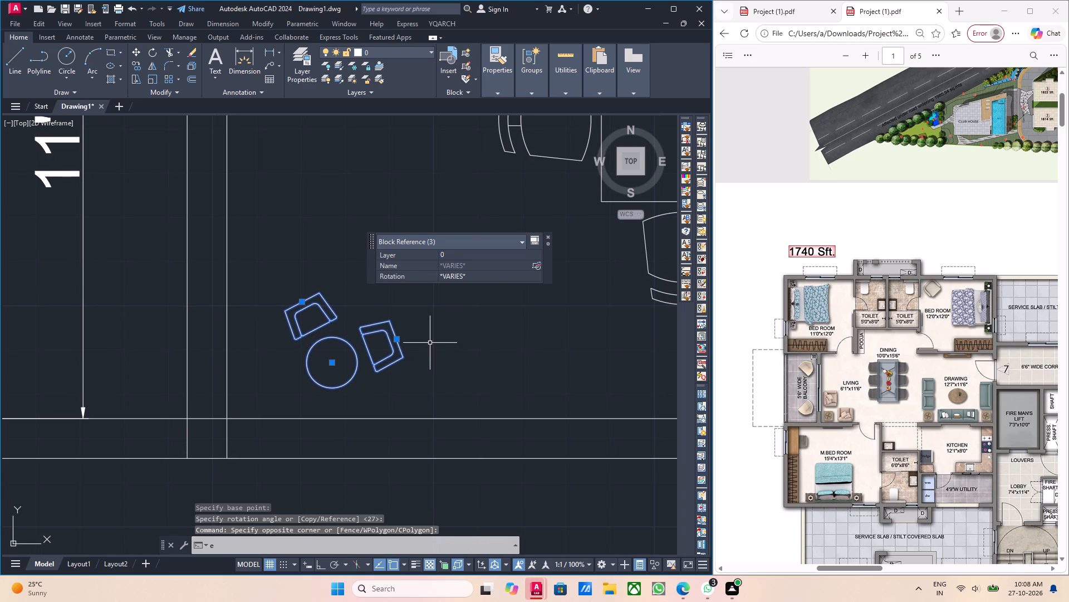
key(BackSpace)
text(sc)
key(Return)
click(413, 341)
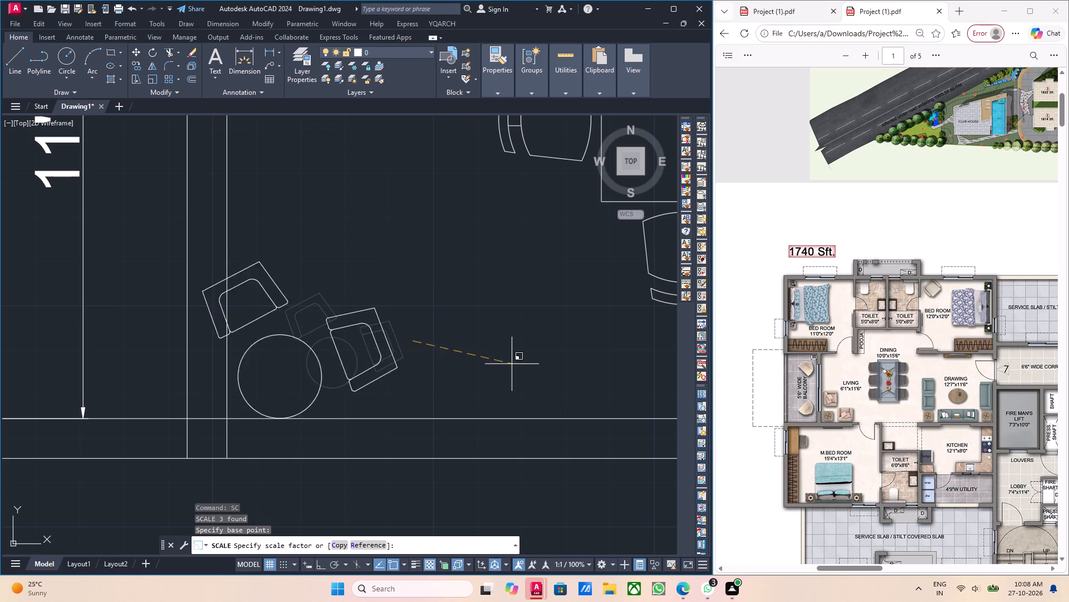
click(496, 345)
middle_drag(512, 356, 516, 362)
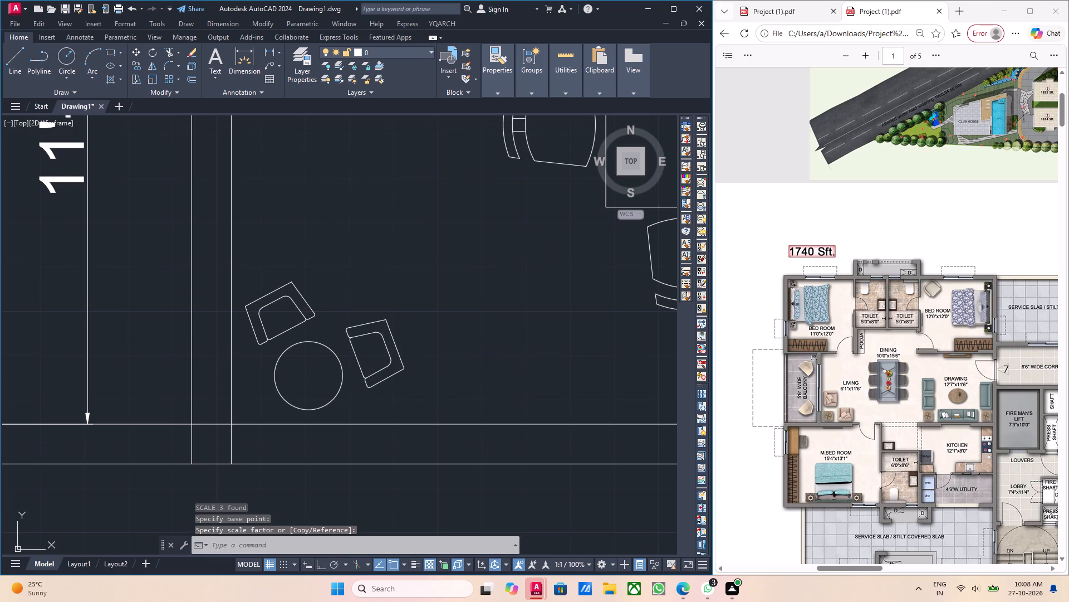
key(Escape)
Rotate the table and both armchairs clockwise freehand until the upper armchair sits nearly square above the round table.
drag(423, 369, 380, 349)
click(300, 303)
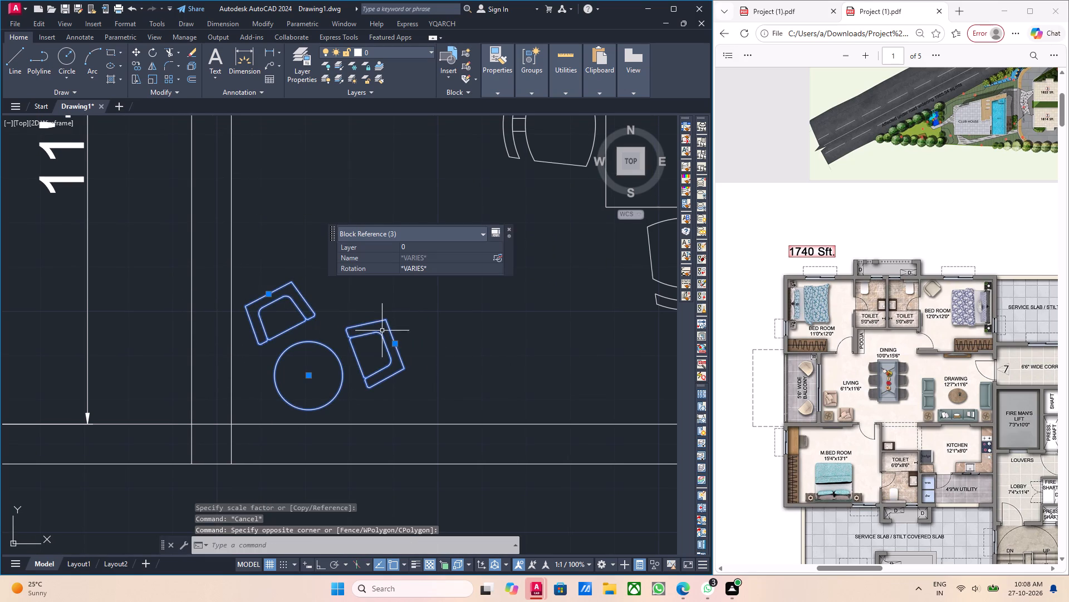
middle_drag(420, 349, 423, 337)
key(r)
key(o)
key(Return)
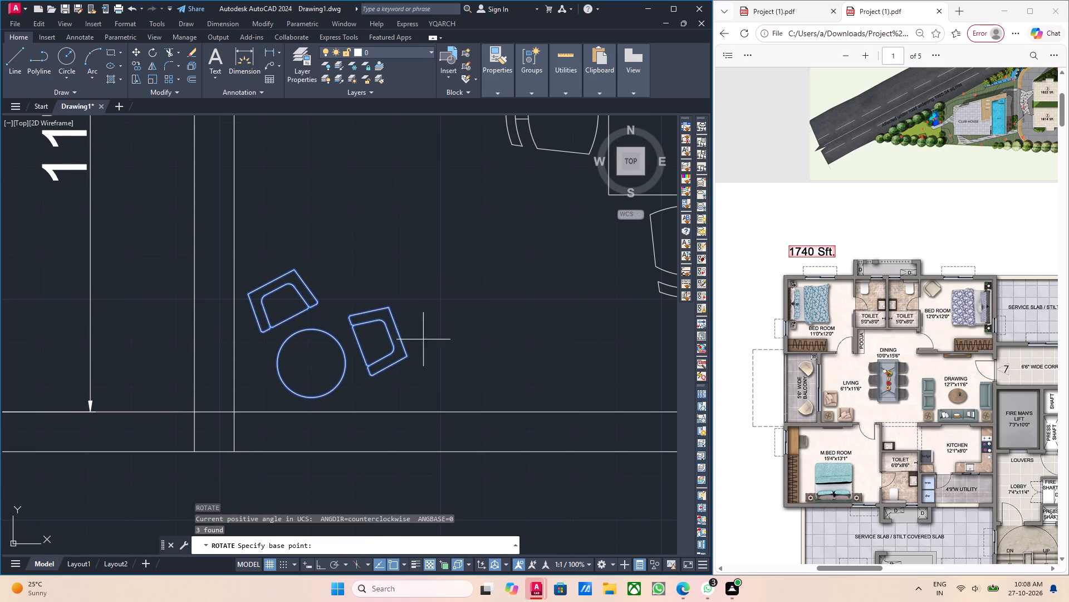
click(418, 305)
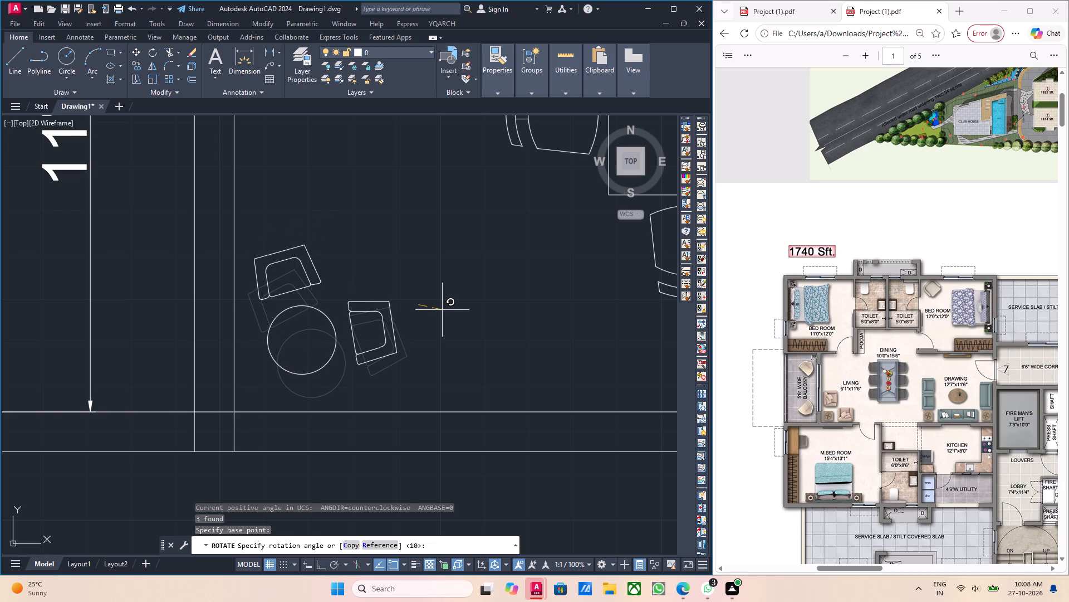
click(442, 318)
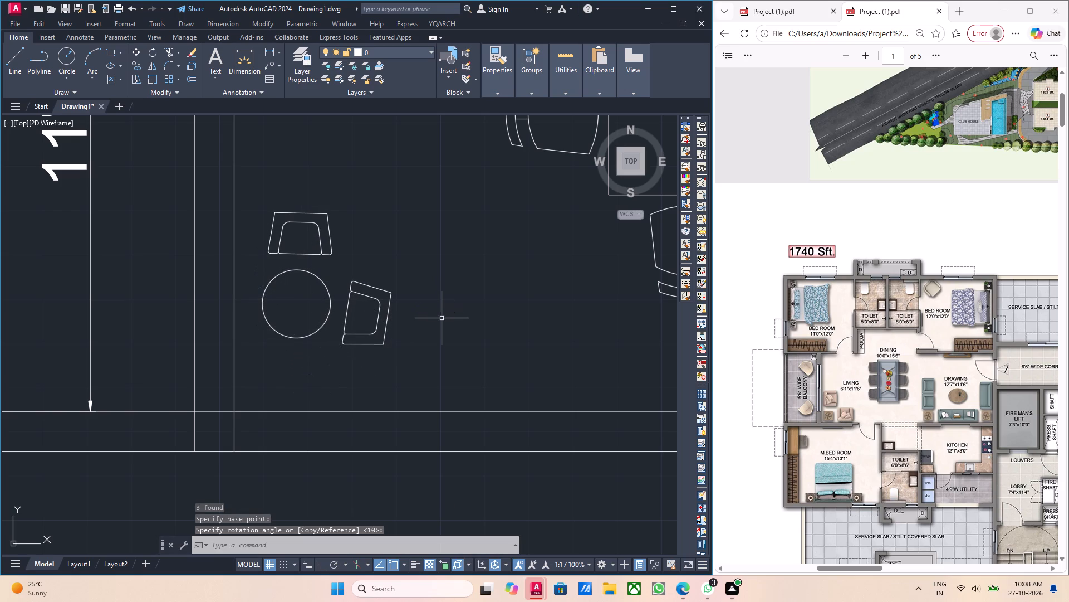
Move the round table and both armchairs slightly down and to the right, closer to the living area's lower wall.
middle_drag(417, 348, 457, 410)
drag(452, 392, 431, 374)
click(344, 308)
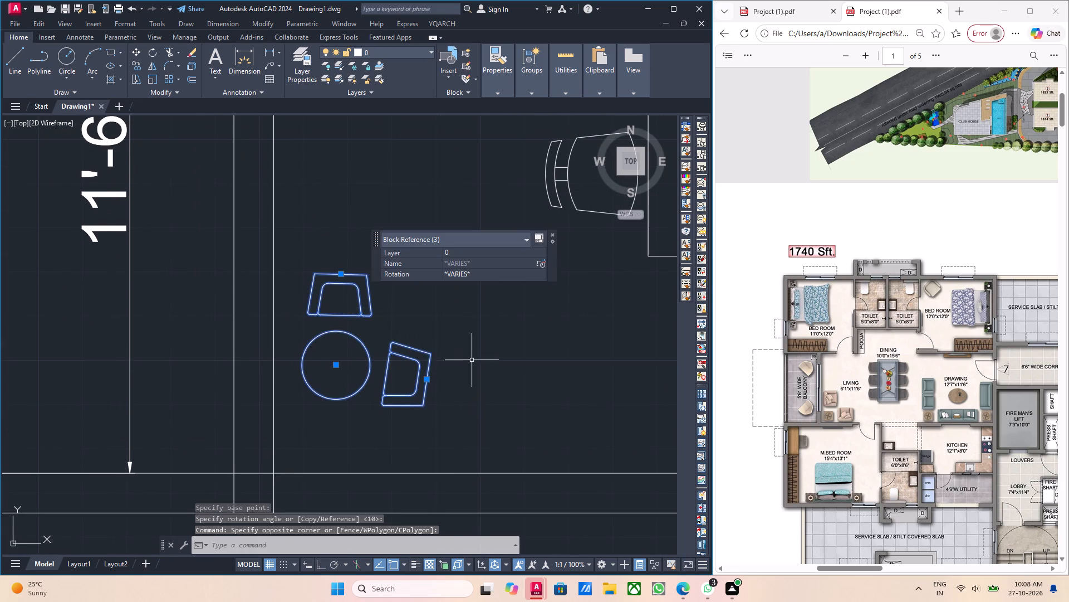
middle_drag(472, 366, 461, 357)
key(m)
key(Return)
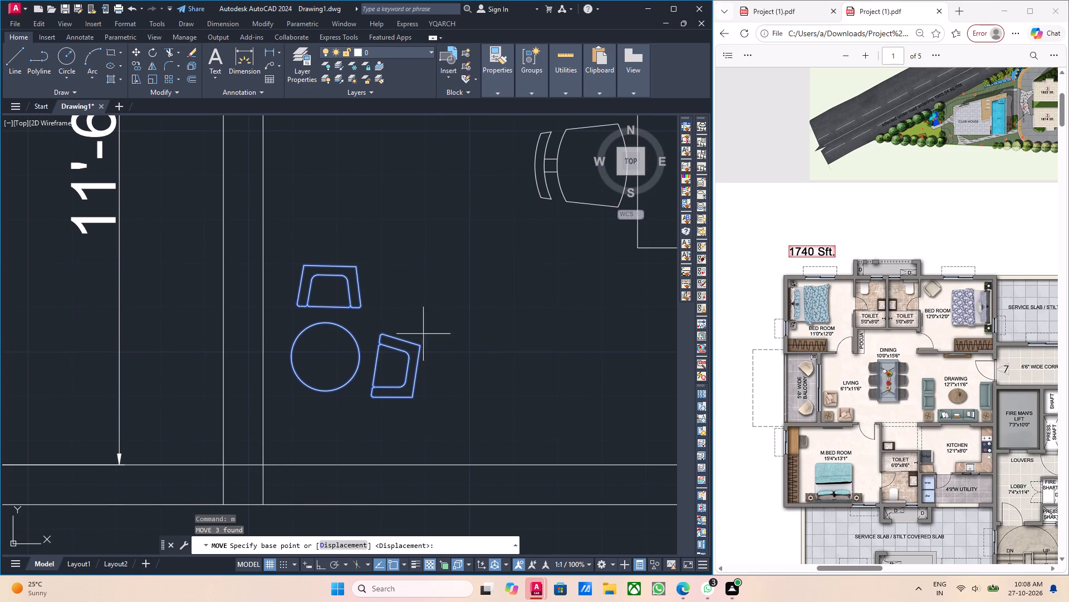
click(428, 299)
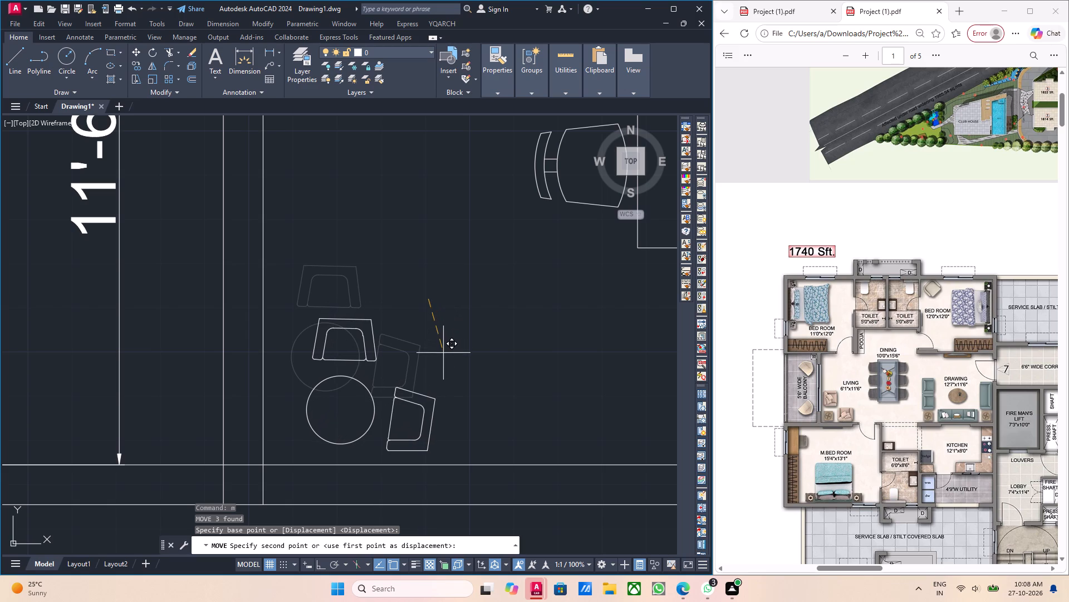
click(443, 353)
scroll(450, 355, down, 2)
middle_drag(480, 366, 467, 366)
key(Escape)
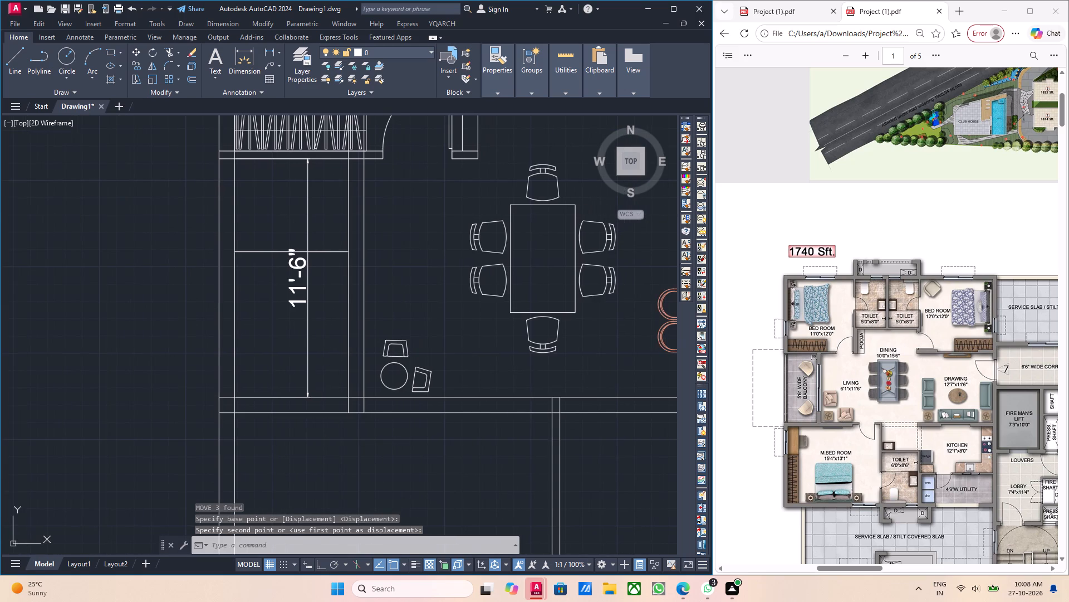
Examine the placement and size of the round table and armchairs against the surrounding walls and dining set.
scroll(462, 363, down, 2)
middle_drag(467, 367, 429, 367)
middle_drag(425, 373, 409, 382)
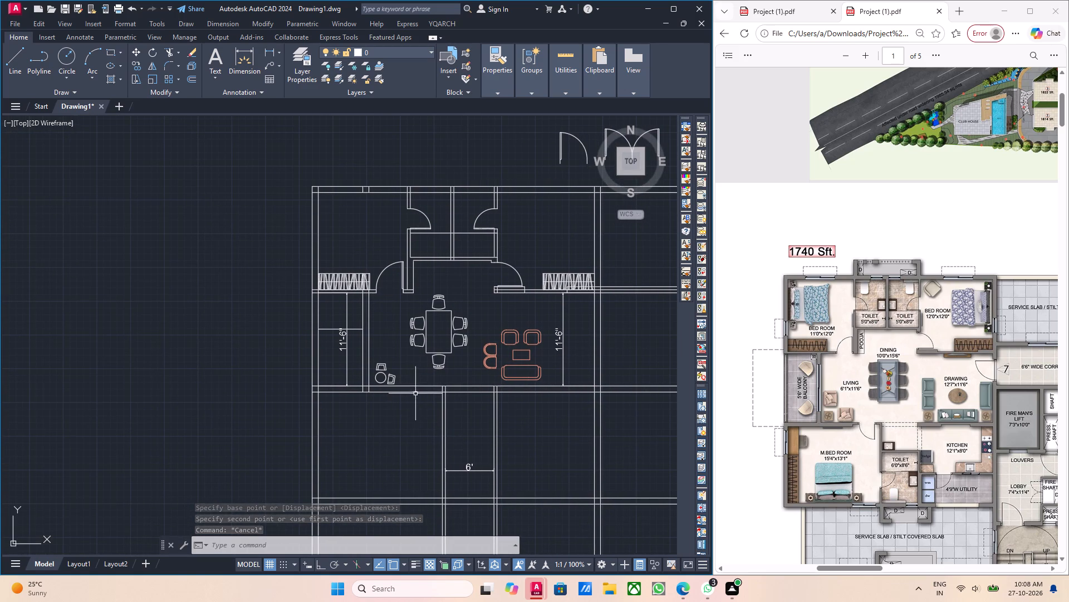
scroll(370, 370, up, 5)
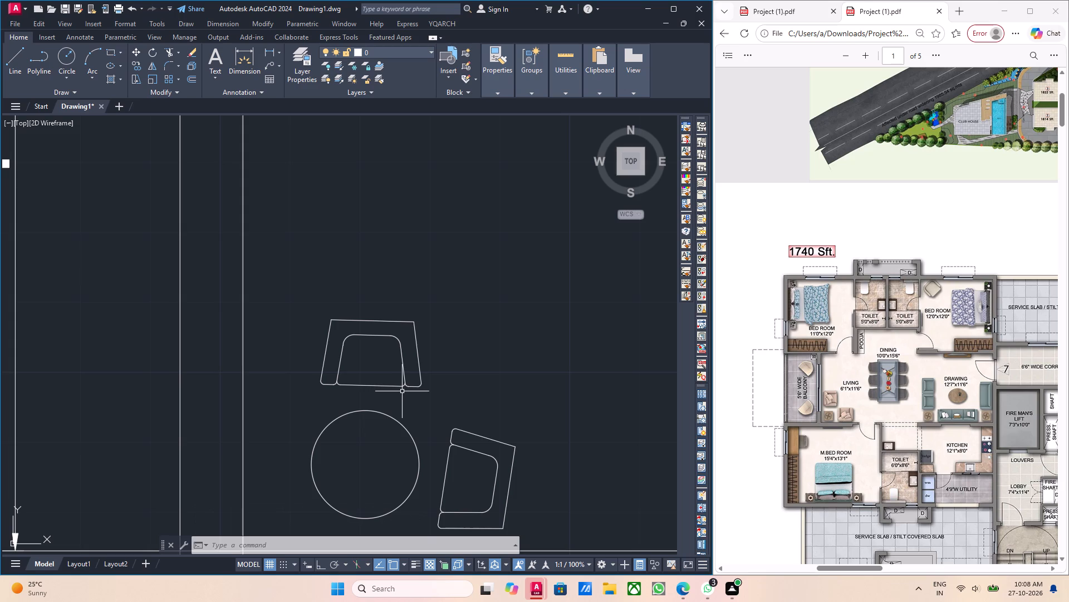
scroll(342, 407, up, 1)
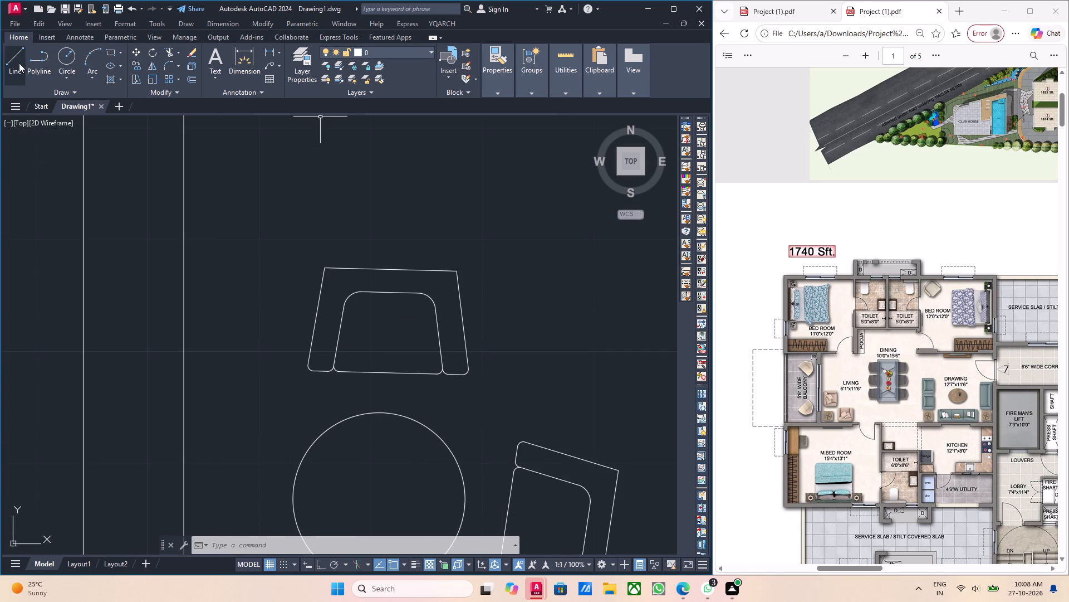
scroll(261, 210, down, 2)
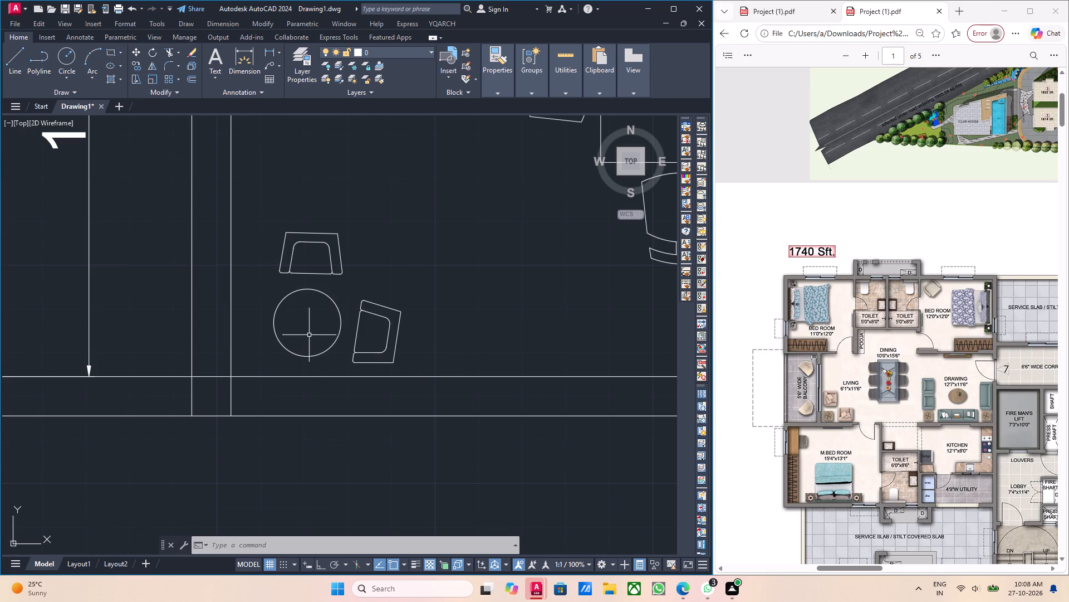
scroll(298, 364, up, 2)
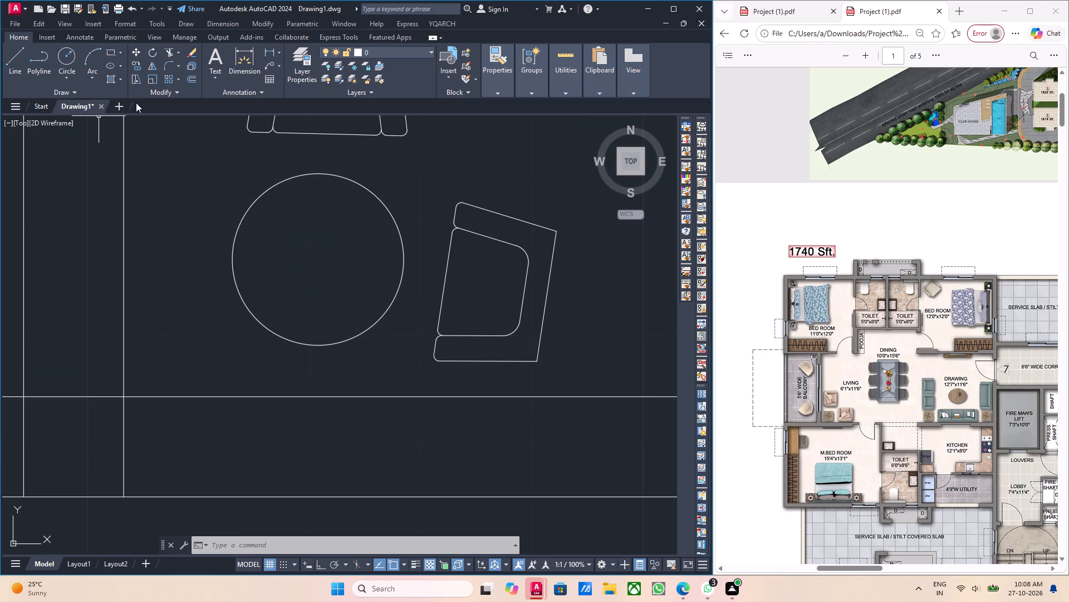
scroll(301, 183, down, 1)
middle_drag(349, 185, 344, 194)
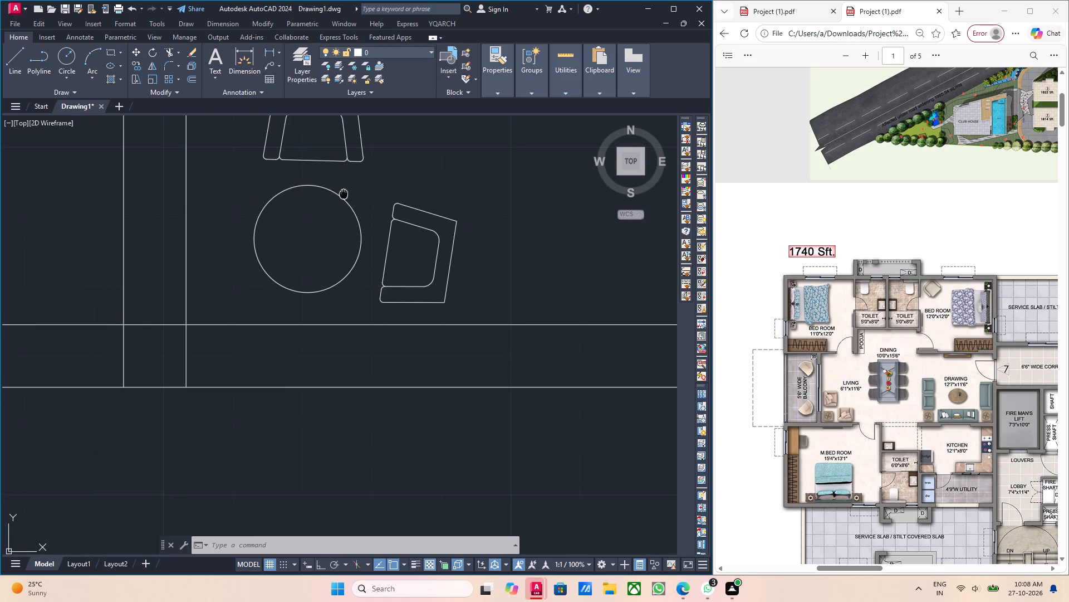
middle_drag(344, 194, 341, 201)
middle_drag(408, 200, 362, 196)
middle_drag(423, 191, 400, 195)
middle_drag(371, 201, 351, 207)
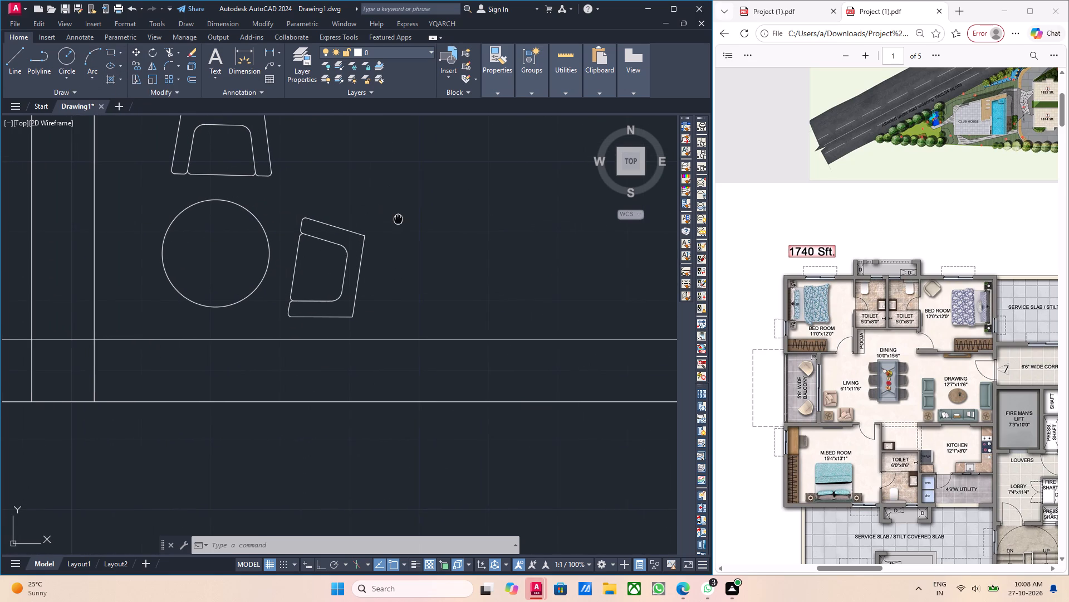
middle_click(398, 219)
scroll(405, 226, down, 1)
middle_drag(484, 245, 479, 261)
middle_drag(477, 259, 483, 269)
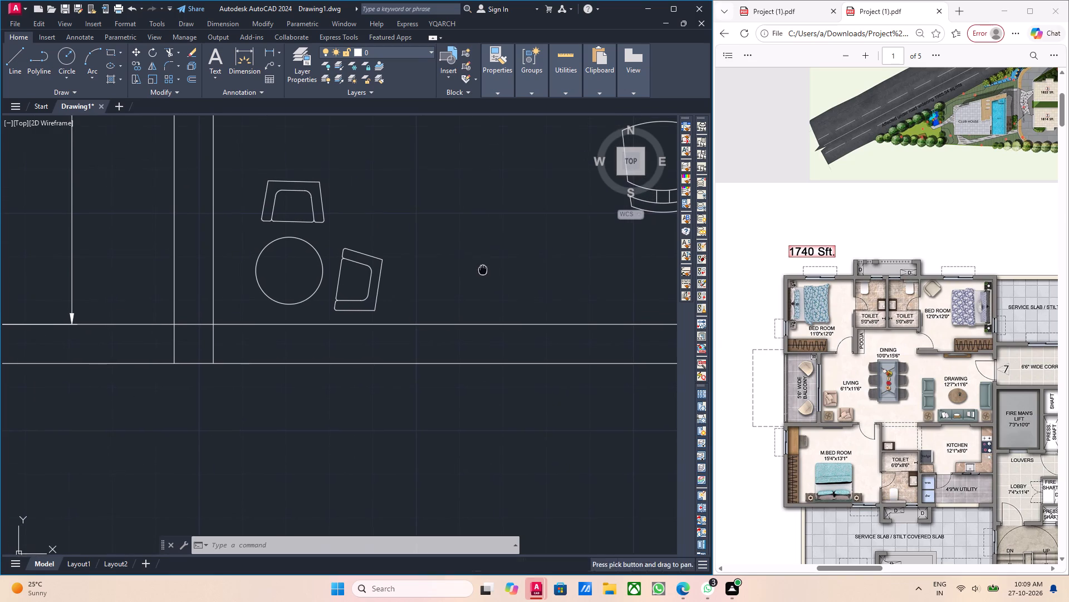
middle_drag(448, 254, 453, 275)
scroll(475, 256, down, 2)
middle_drag(512, 269, 477, 304)
middle_drag(532, 288, 490, 318)
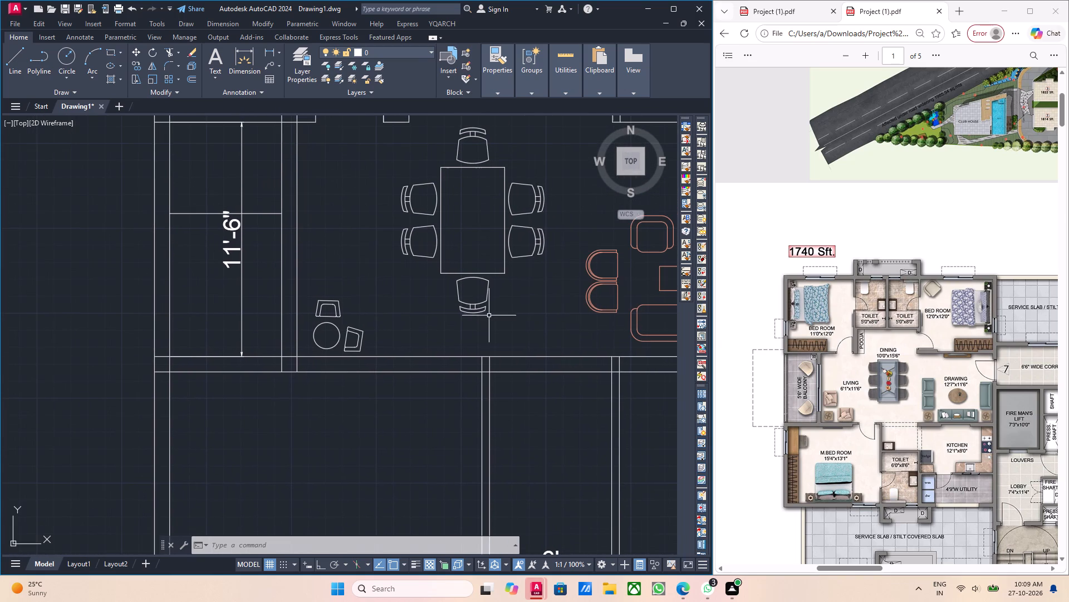
middle_drag(486, 315, 480, 333)
middle_drag(512, 312, 496, 328)
scroll(496, 328, up, 1)
scroll(528, 321, down, 1)
Copy the drawing room's two stacked round-backed chairs to the empty space left of the balcony, outside the outer wall.
middle_drag(534, 322, 464, 336)
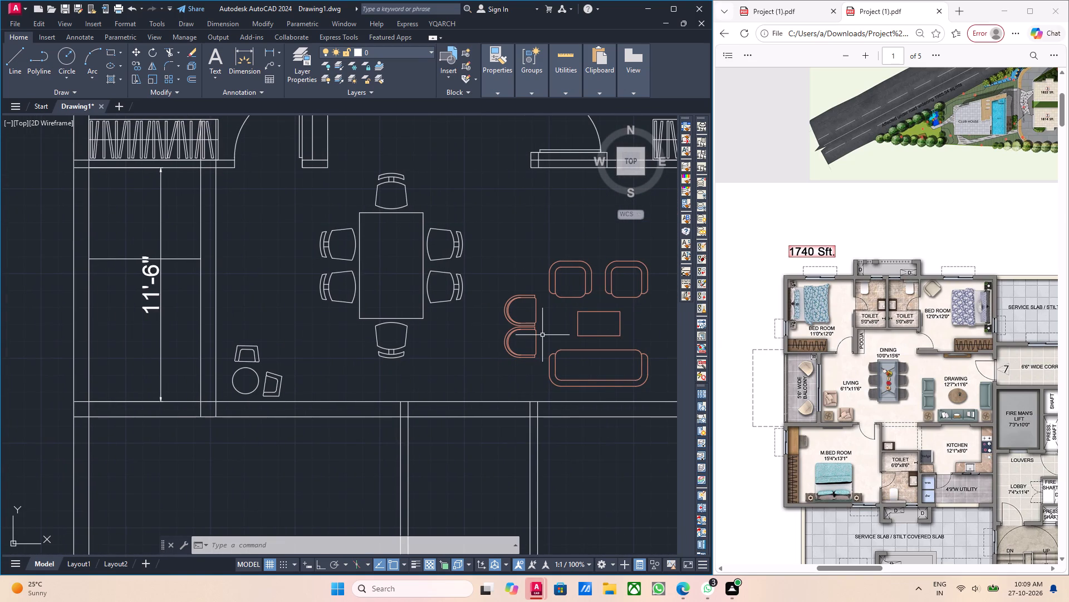
click(543, 336)
click(502, 318)
middle_drag(530, 331, 478, 323)
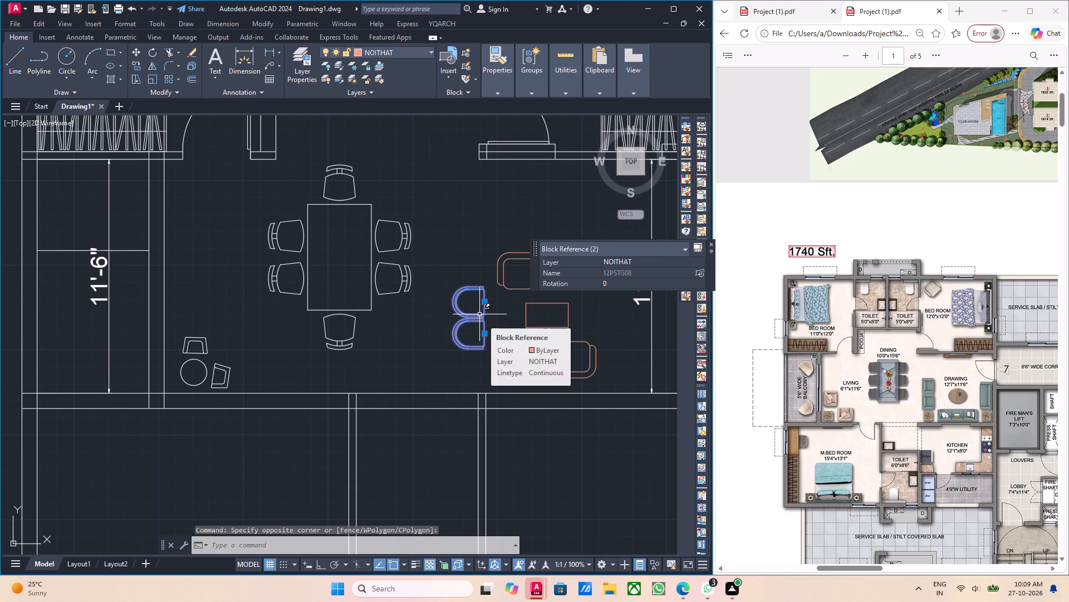
text(co)
key(Return)
click(488, 307)
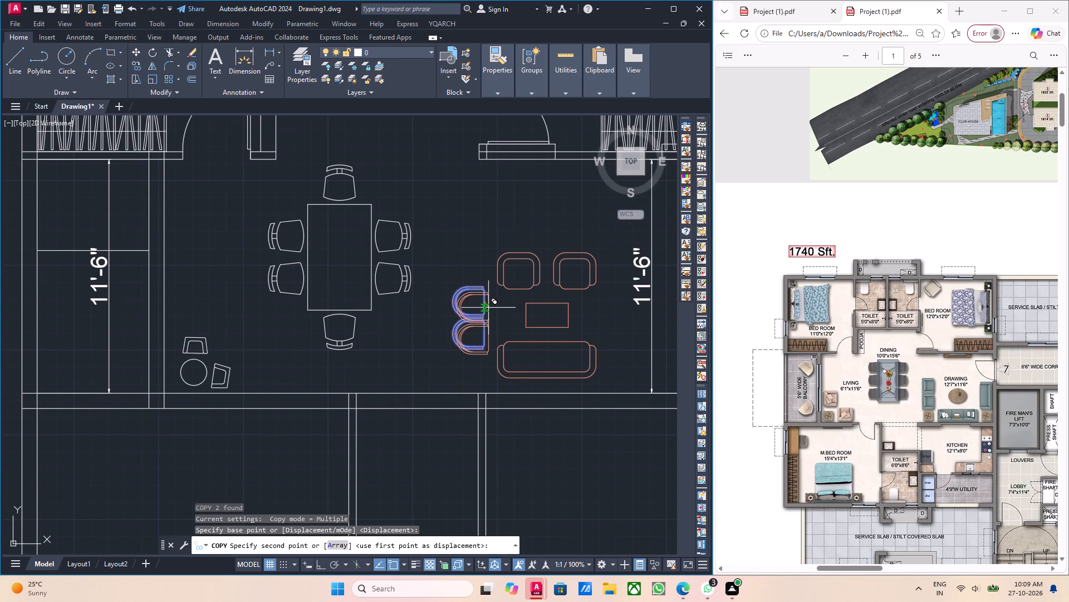
scroll(291, 283, down, 2)
middle_drag(287, 295, 342, 305)
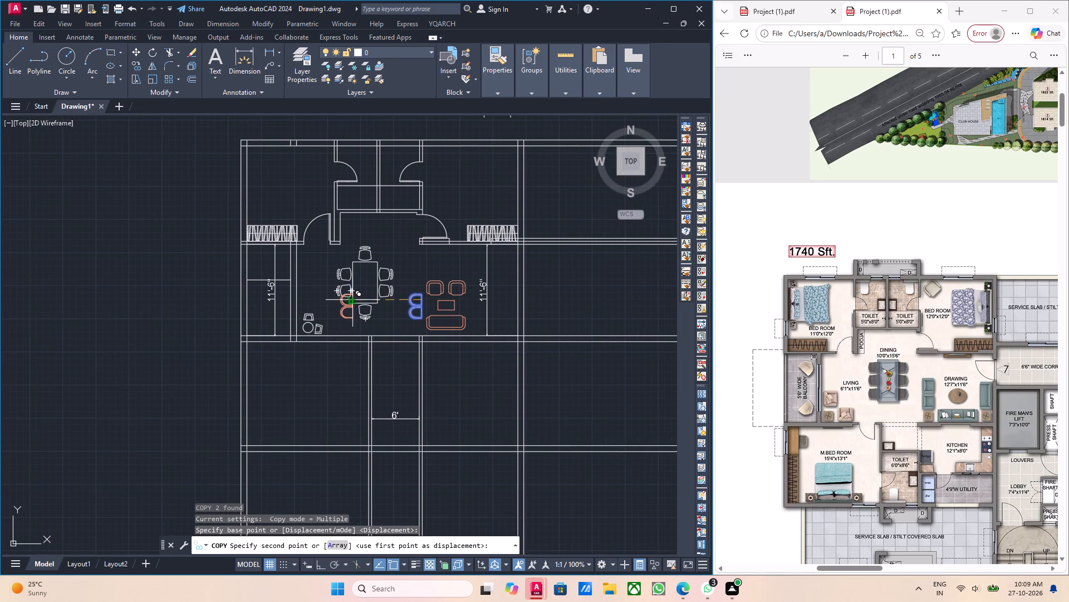
scroll(287, 275, up, 2)
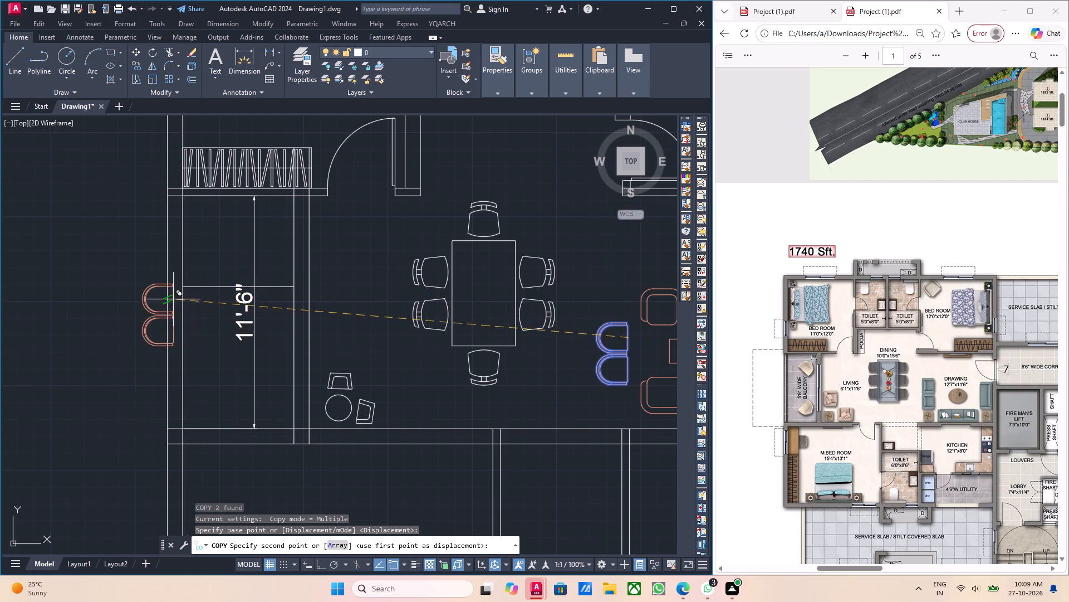
middle_drag(179, 302, 296, 302)
click(195, 297)
key(Escape)
Move the upper copied round-backed chair into the upper part of the balcony, below the wardrobe wall.
scroll(197, 284, up, 2)
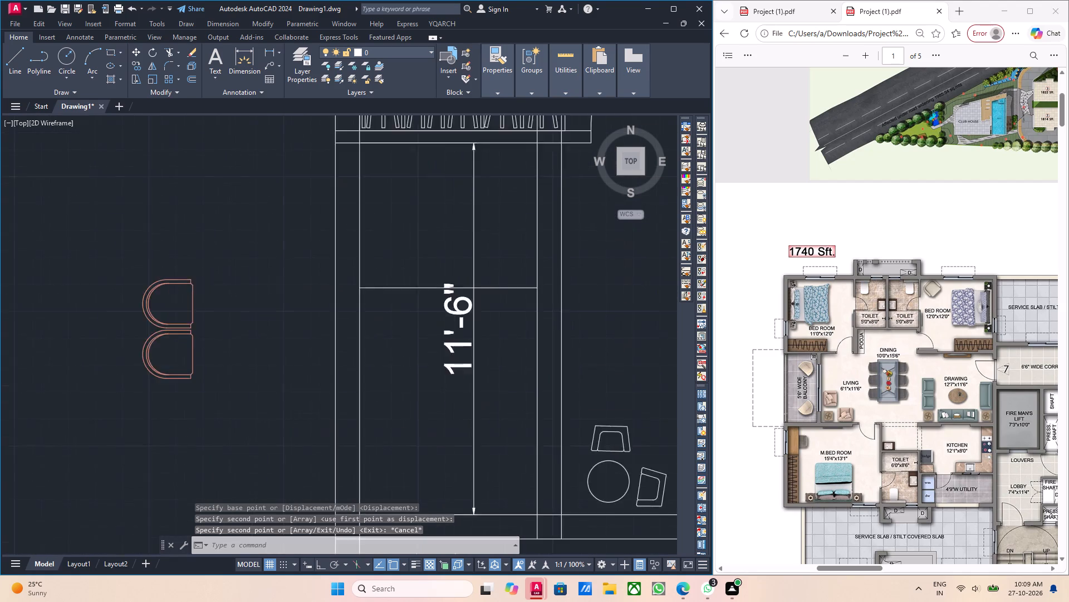
drag(199, 294, 176, 290)
click(145, 268)
scroll(151, 267, down, 2)
middle_click(220, 297)
key(m)
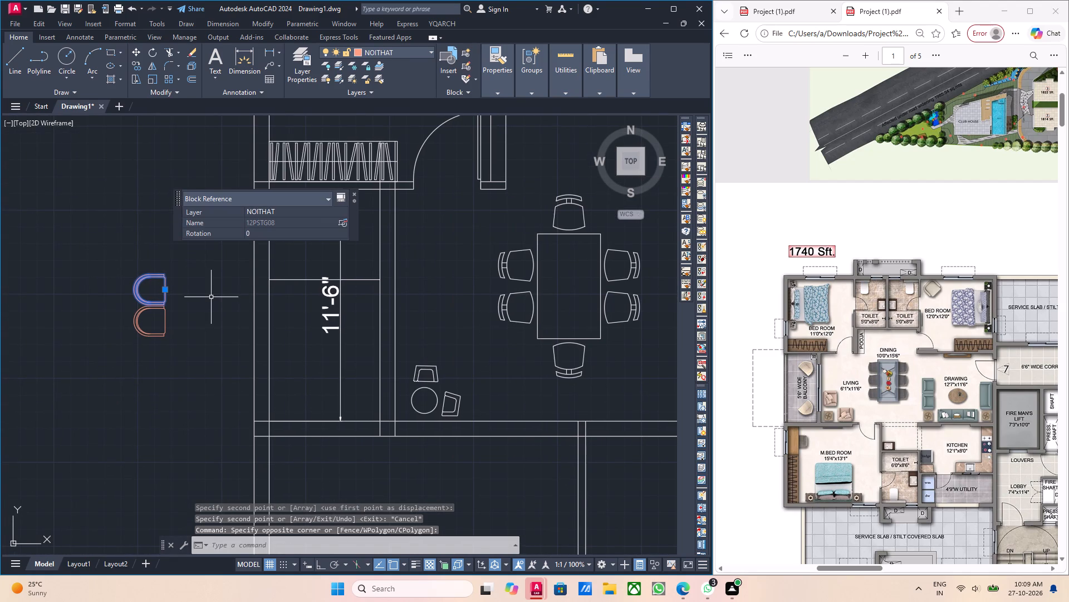
key(Return)
click(145, 278)
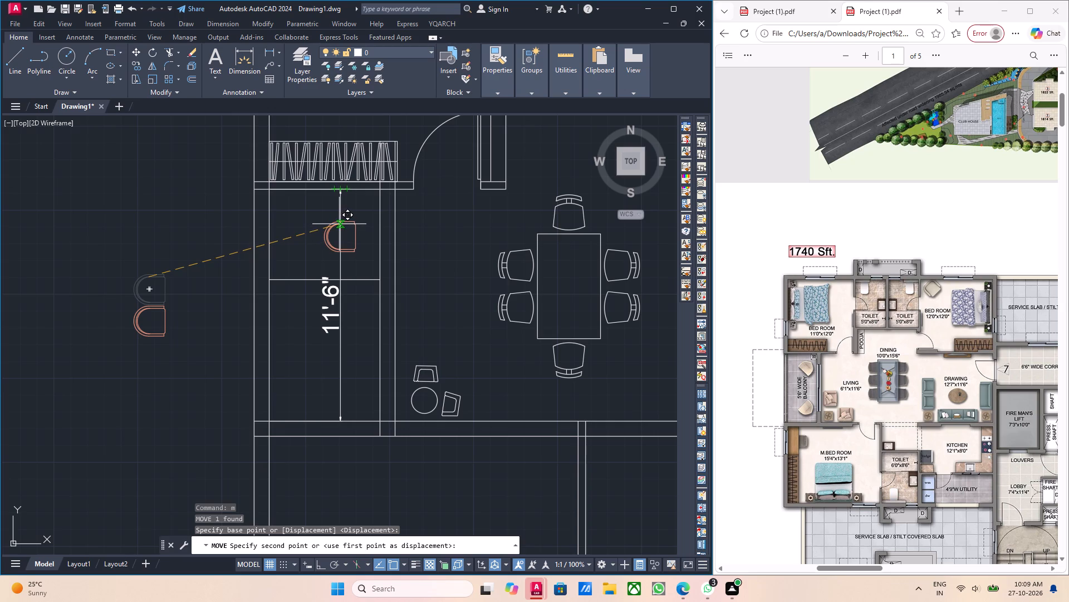
click(339, 224)
scroll(345, 240, up, 3)
key(Escape)
Rotate the balcony chair freehand about 224 degrees so its open side faces down and to the left.
drag(402, 293, 388, 287)
drag(369, 271, 375, 281)
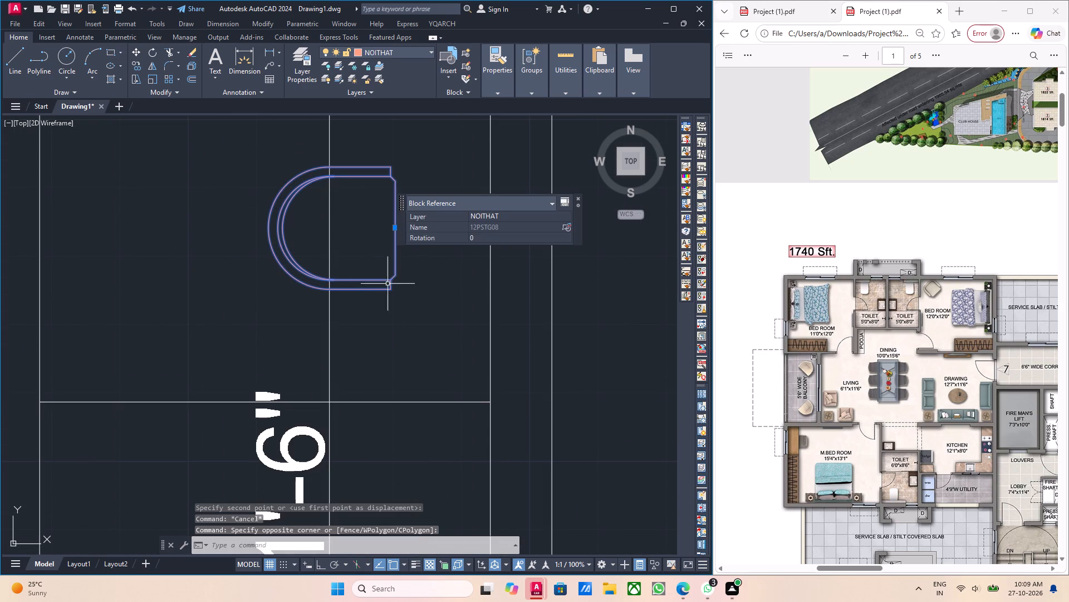
middle_click(419, 300)
text(ro)
key(Return)
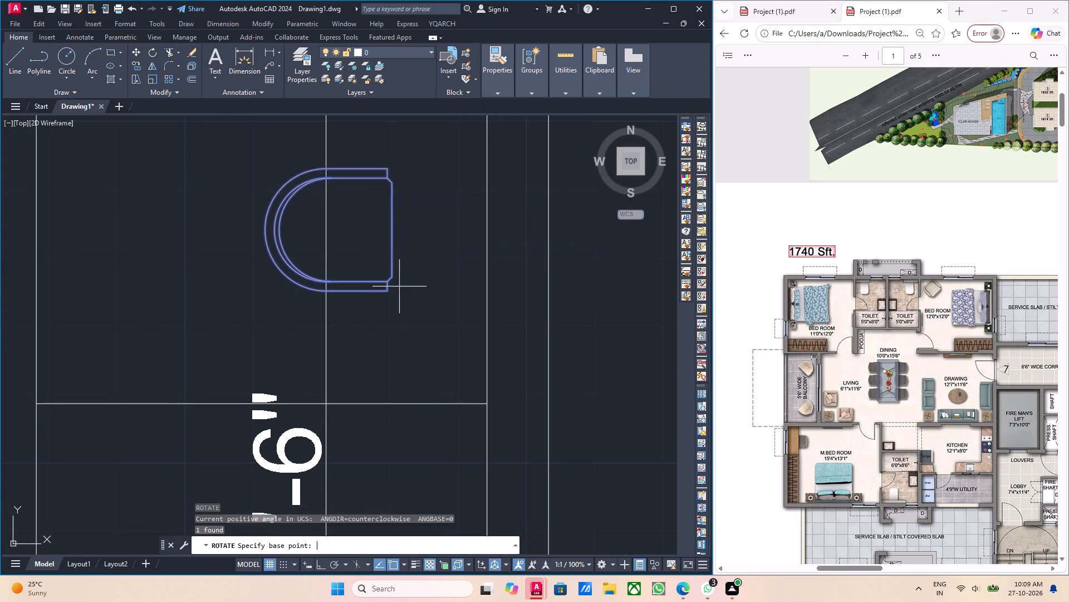
click(376, 221)
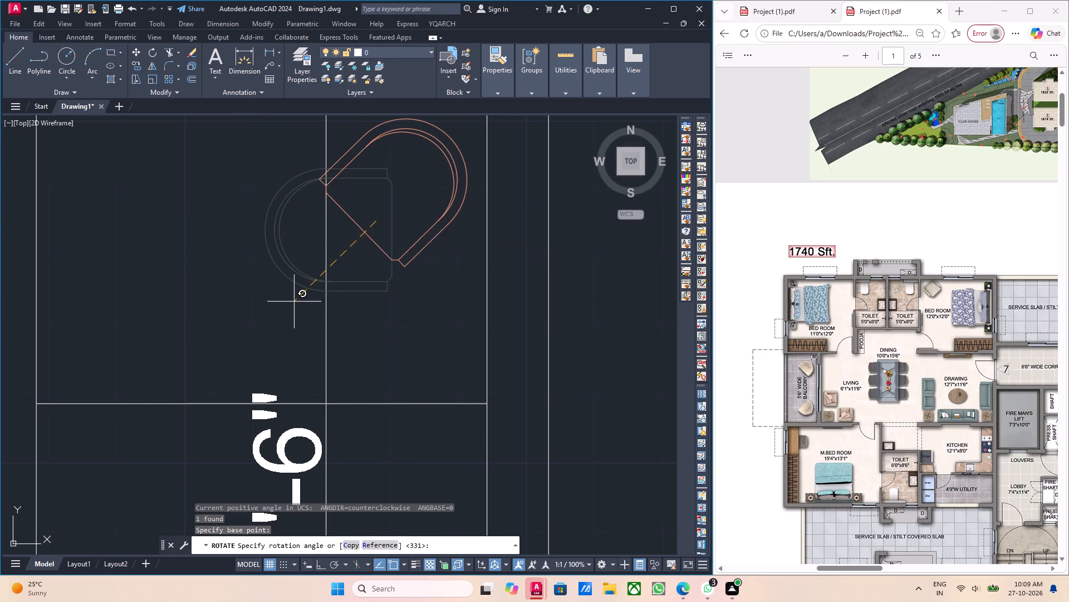
click(294, 302)
Rotate the remaining copied chair outside the plan freehand around its front edge until its open side faces up and to the left.
scroll(302, 275, down, 3)
middle_drag(296, 272, 285, 234)
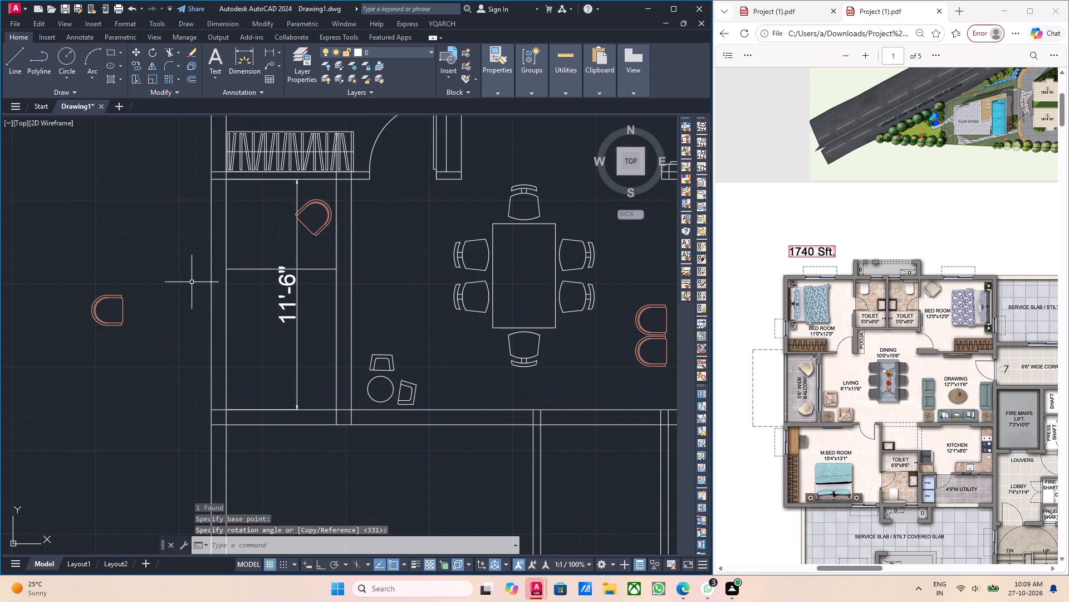
middle_drag(191, 282, 227, 288)
scroll(228, 290, up, 2)
scroll(125, 348, down, 1)
middle_drag(125, 351, 236, 337)
drag(214, 347, 192, 344)
click(158, 329)
middle_drag(224, 357, 213, 342)
key(r)
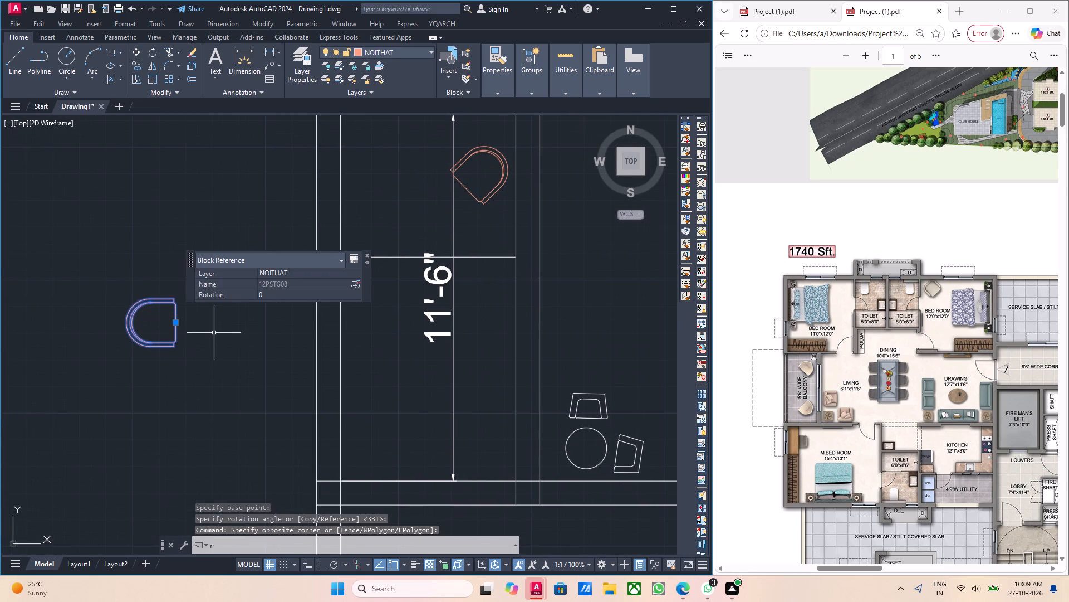
key(o)
key(Return)
click(172, 323)
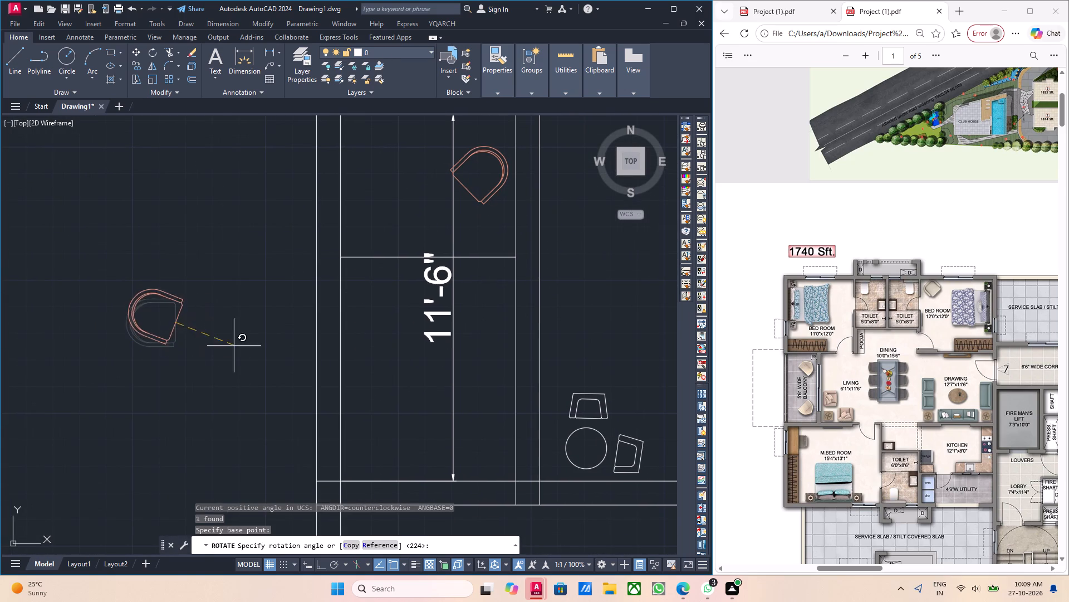
click(152, 292)
Move the rotated chair from outside the plan into the lower part of the balcony, near the lower wall.
middle_drag(226, 357, 258, 385)
drag(273, 387, 205, 375)
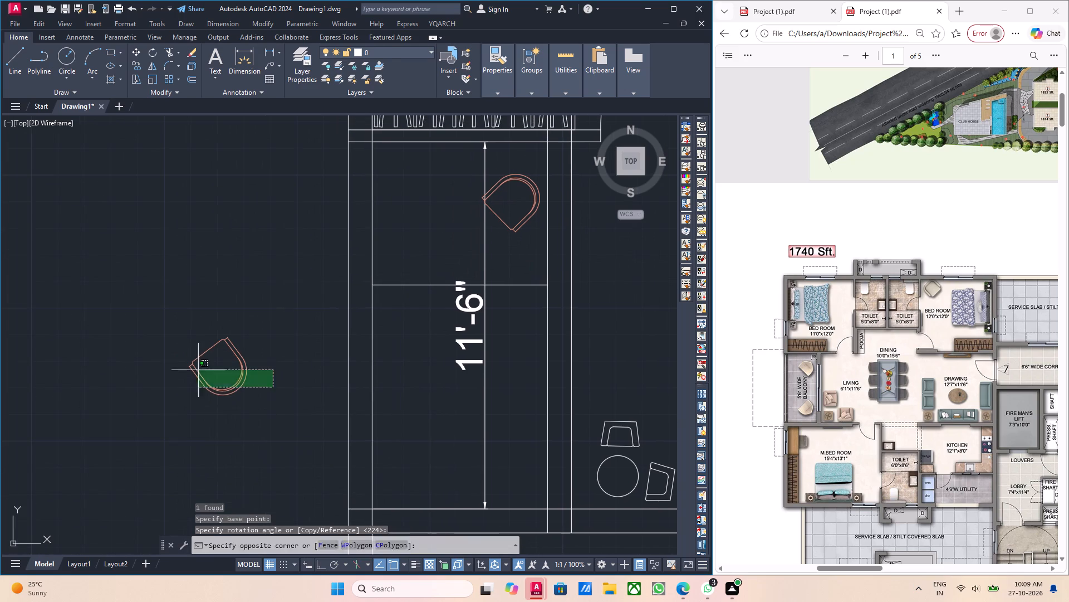
click(191, 358)
middle_drag(256, 382, 229, 353)
key(m)
key(Return)
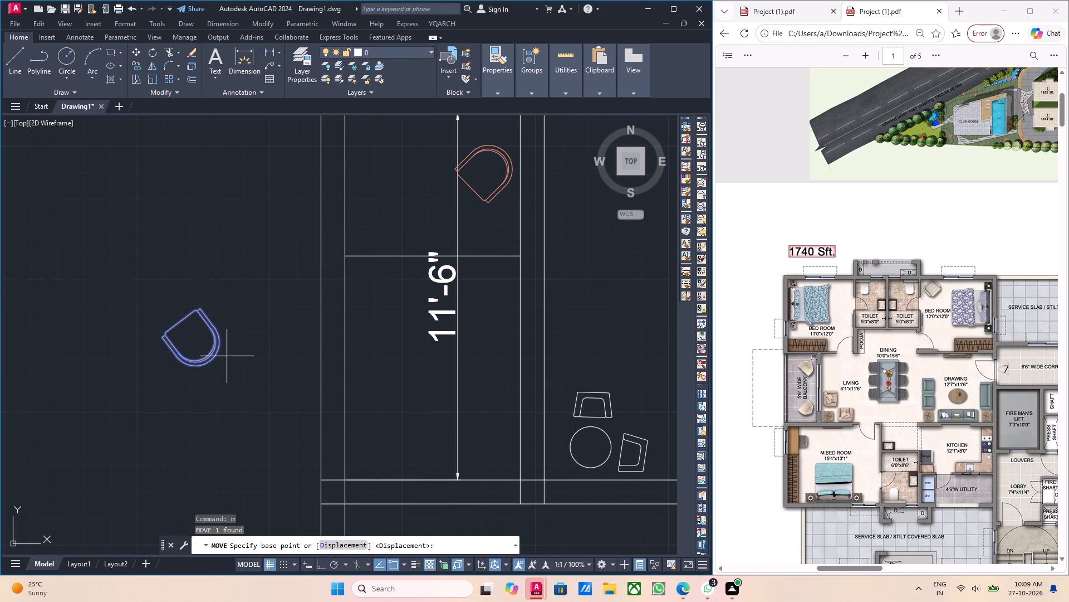
click(216, 352)
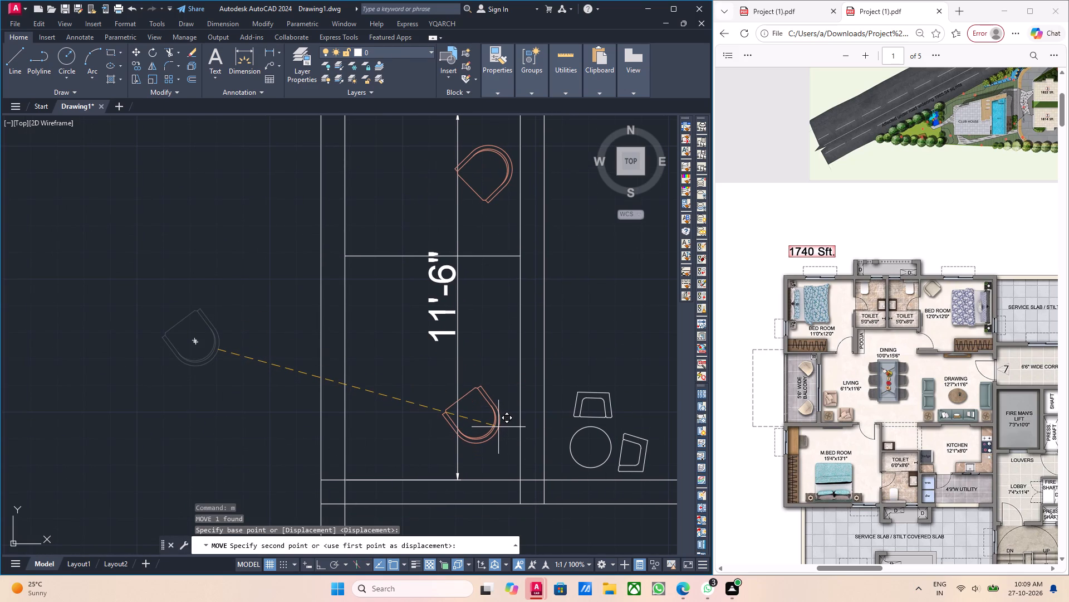
click(498, 427)
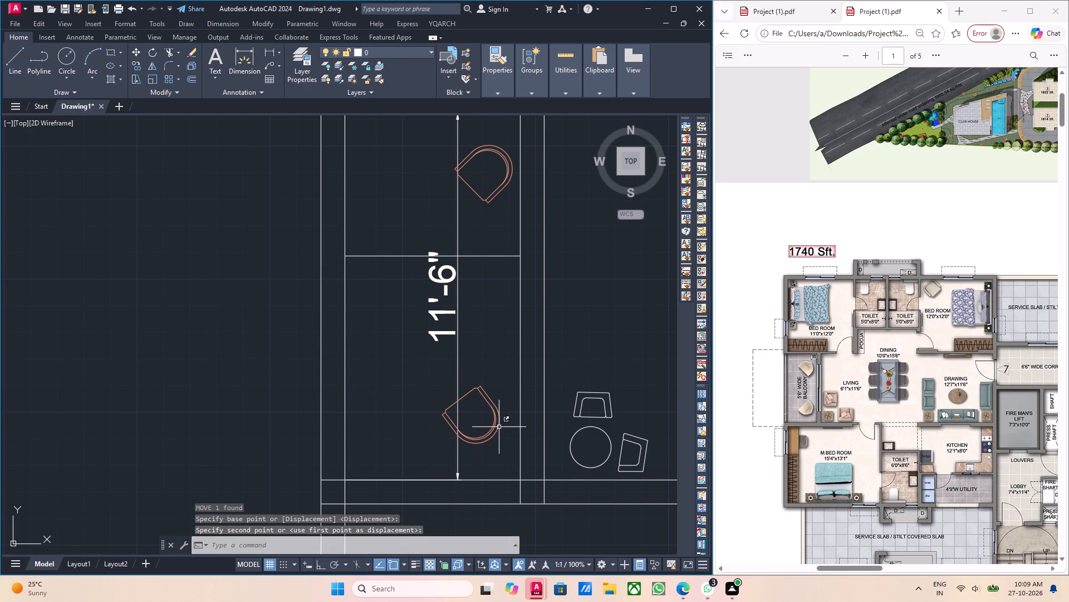
key(Escape)
Move the upper balcony chair slightly to the left, away from the wall between the balcony and living room.
middle_drag(483, 268, 496, 318)
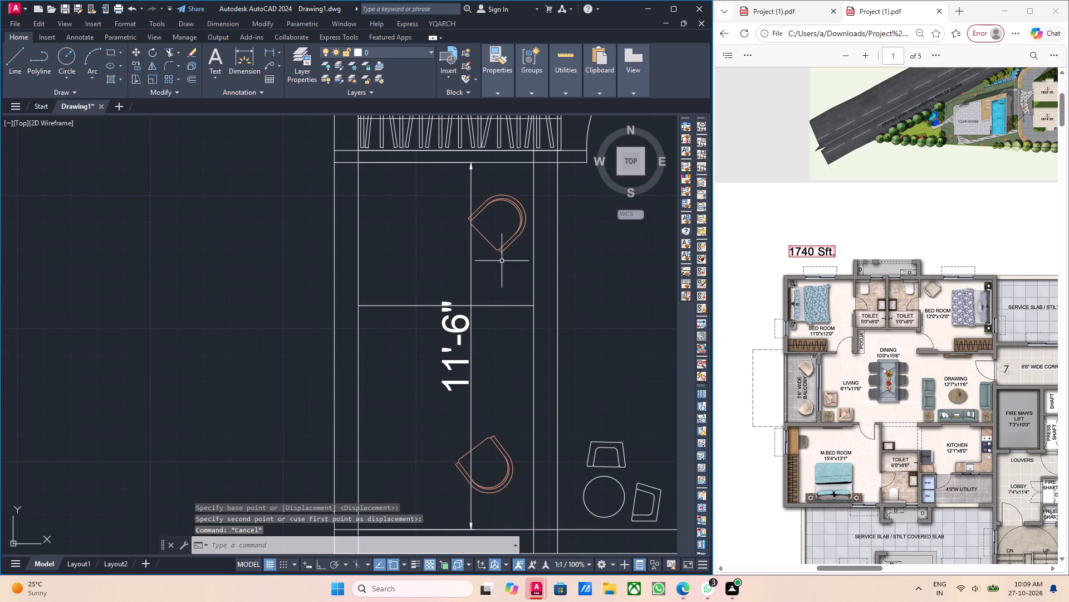
middle_drag(506, 254, 509, 278)
click(515, 270)
click(492, 265)
middle_drag(512, 297, 506, 296)
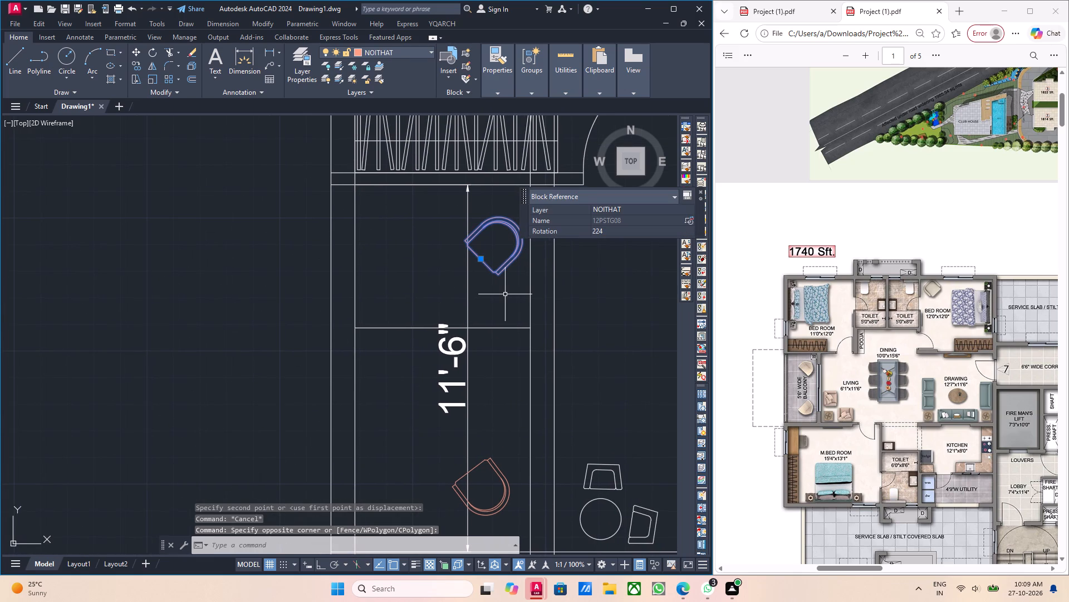
key(m)
key(Return)
click(483, 262)
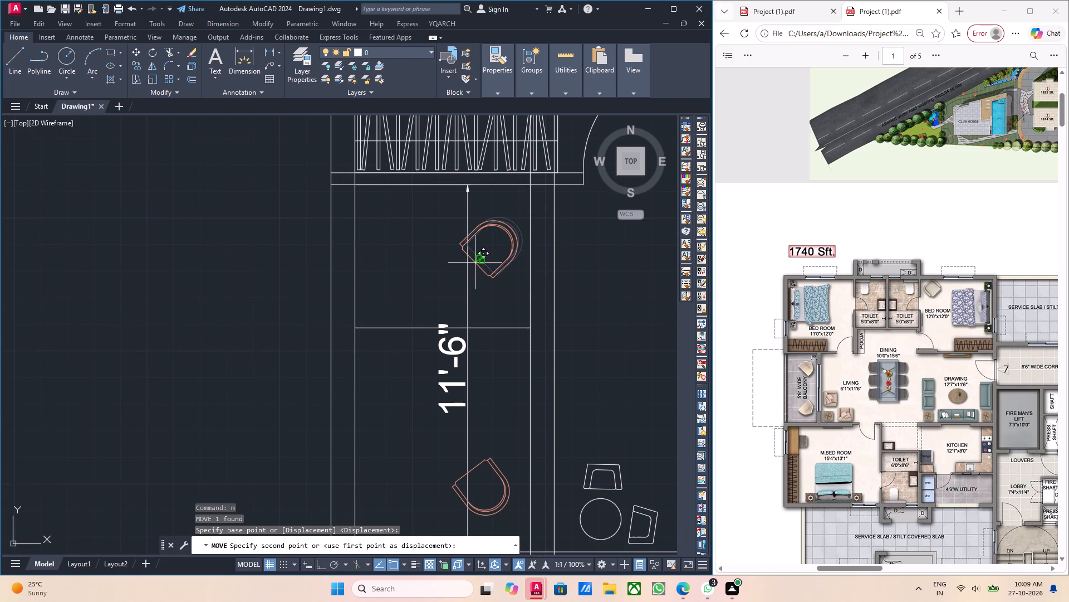
click(466, 263)
key(grave)
scroll(497, 278, down, 2)
key(Escape)
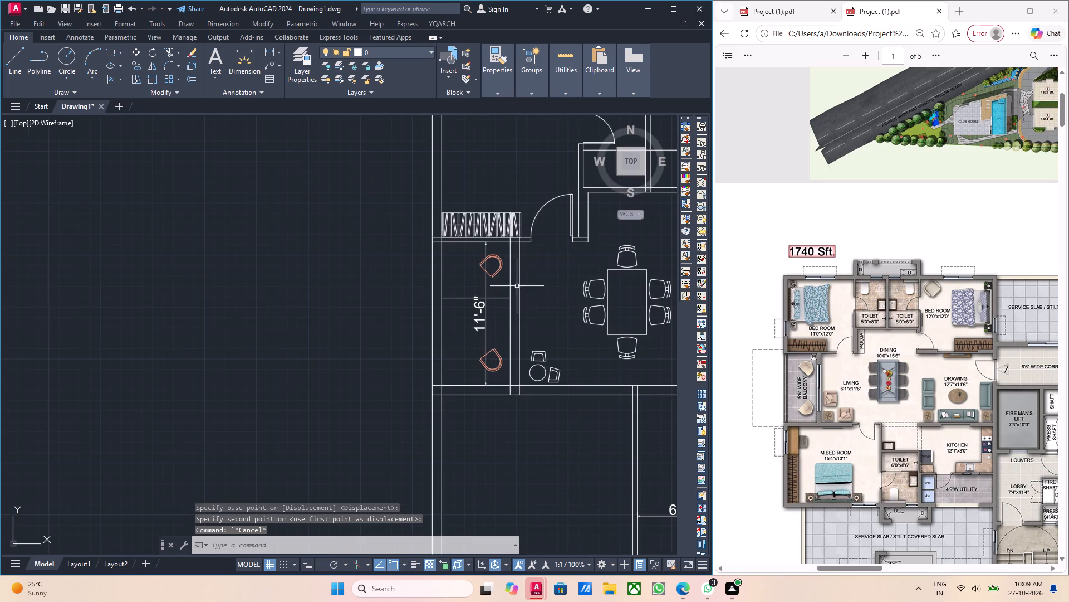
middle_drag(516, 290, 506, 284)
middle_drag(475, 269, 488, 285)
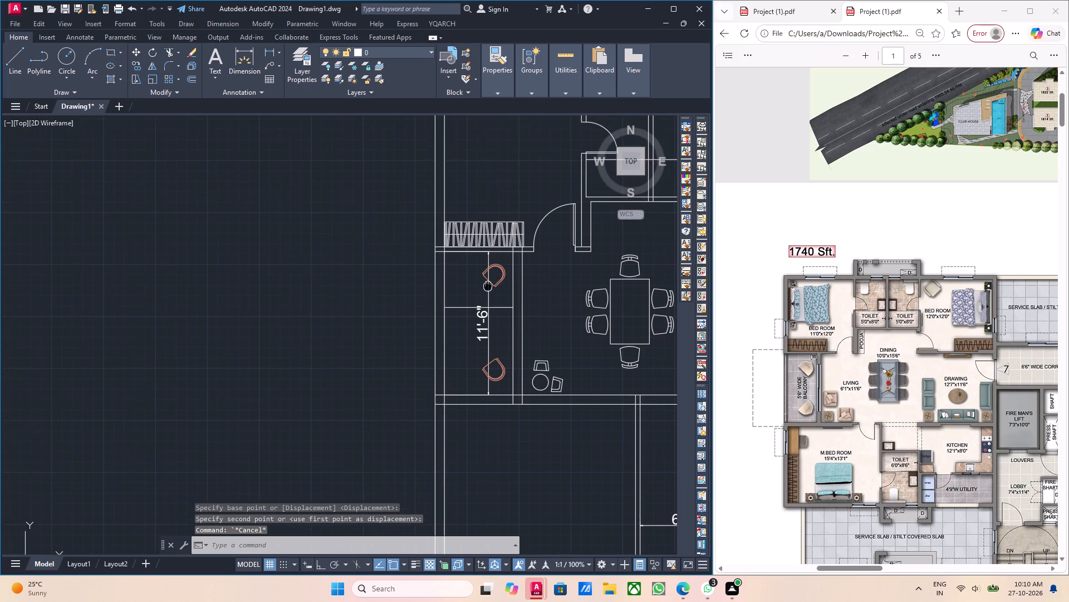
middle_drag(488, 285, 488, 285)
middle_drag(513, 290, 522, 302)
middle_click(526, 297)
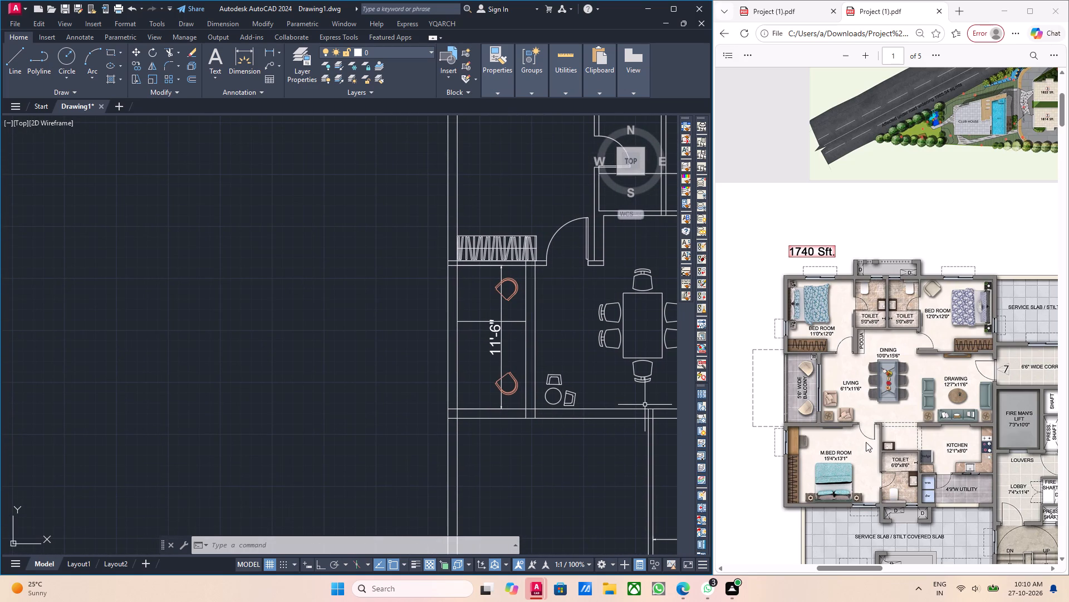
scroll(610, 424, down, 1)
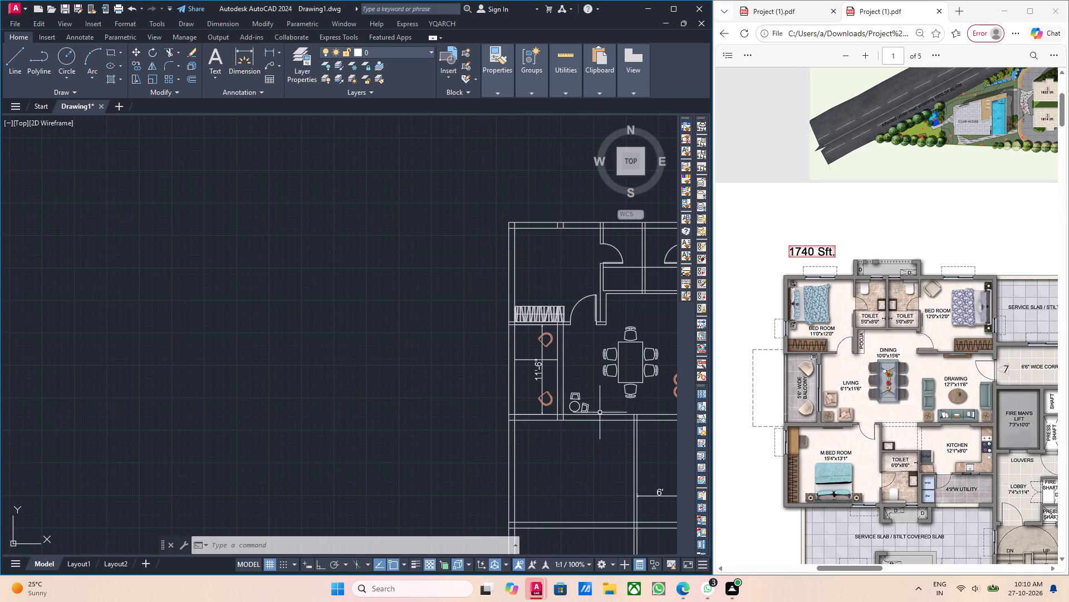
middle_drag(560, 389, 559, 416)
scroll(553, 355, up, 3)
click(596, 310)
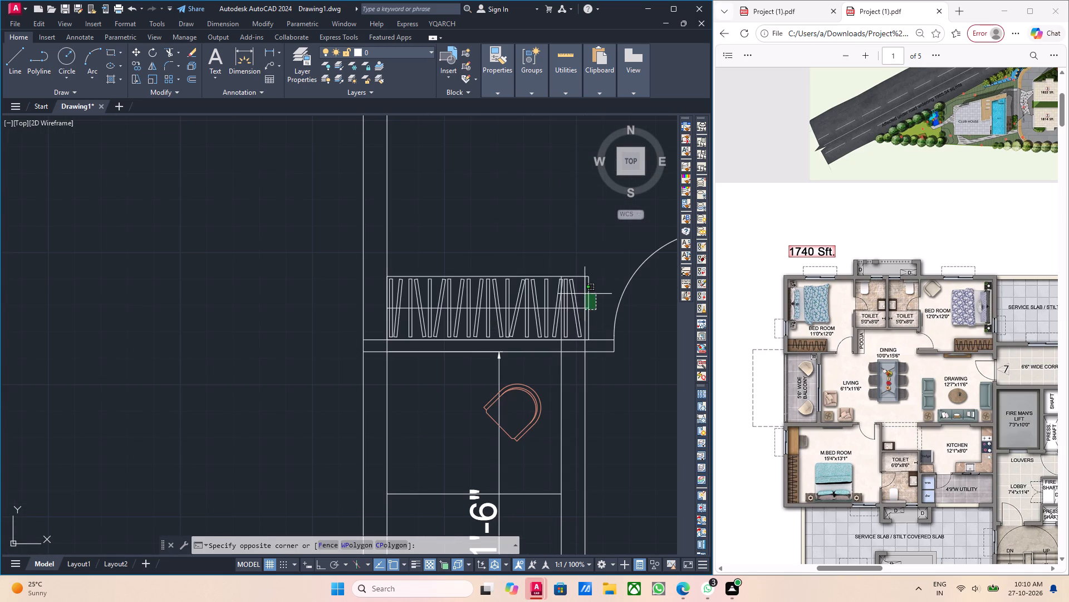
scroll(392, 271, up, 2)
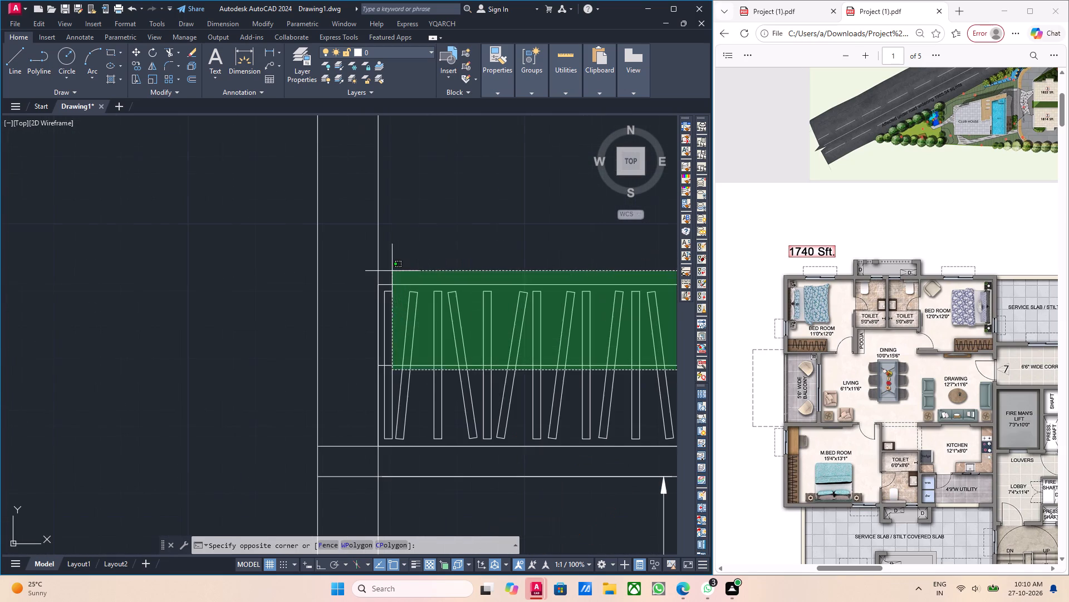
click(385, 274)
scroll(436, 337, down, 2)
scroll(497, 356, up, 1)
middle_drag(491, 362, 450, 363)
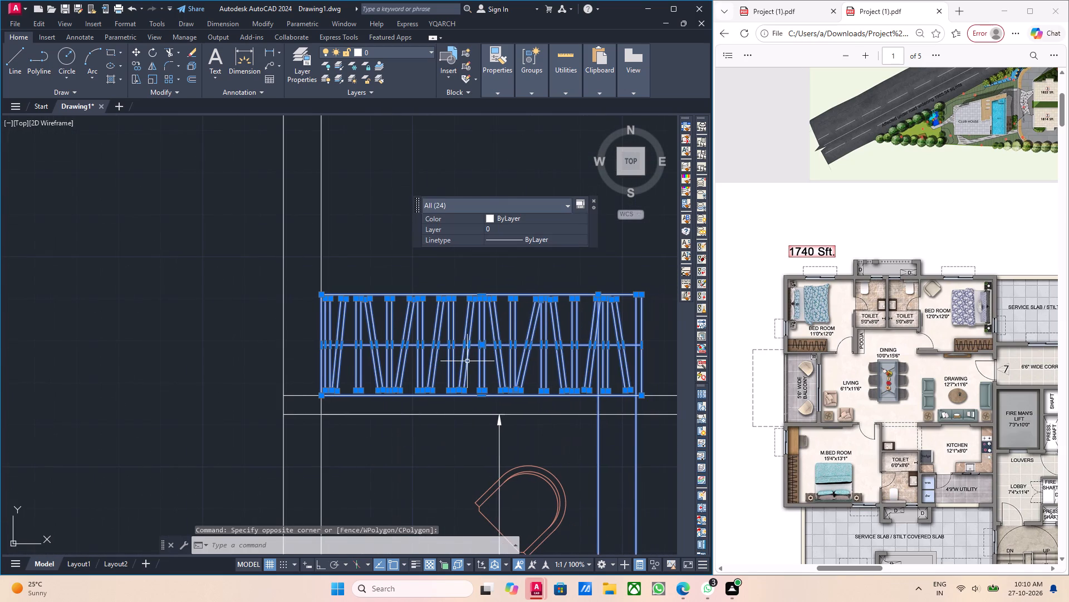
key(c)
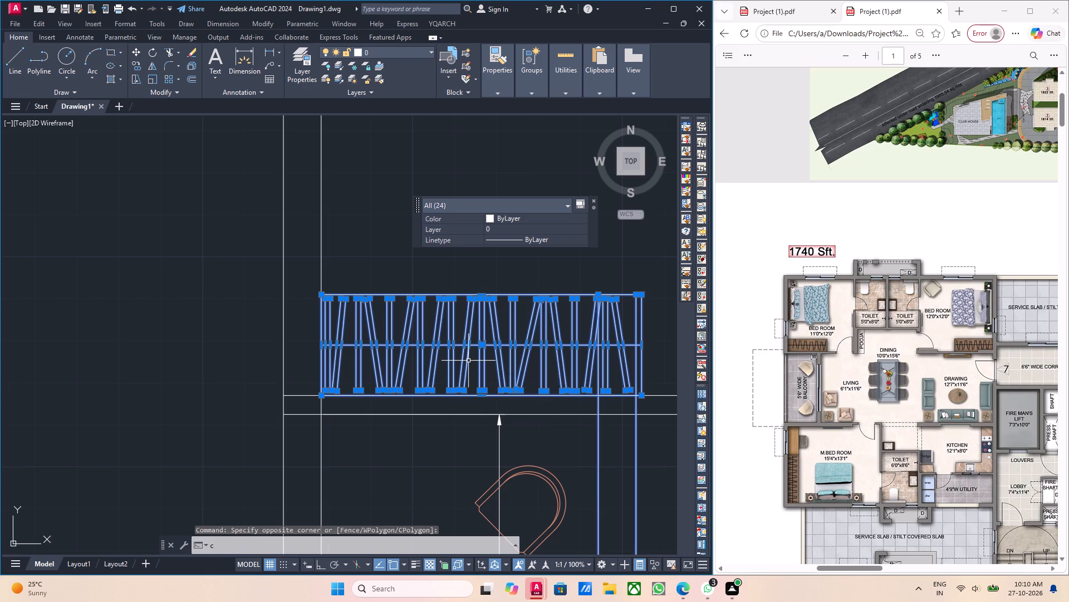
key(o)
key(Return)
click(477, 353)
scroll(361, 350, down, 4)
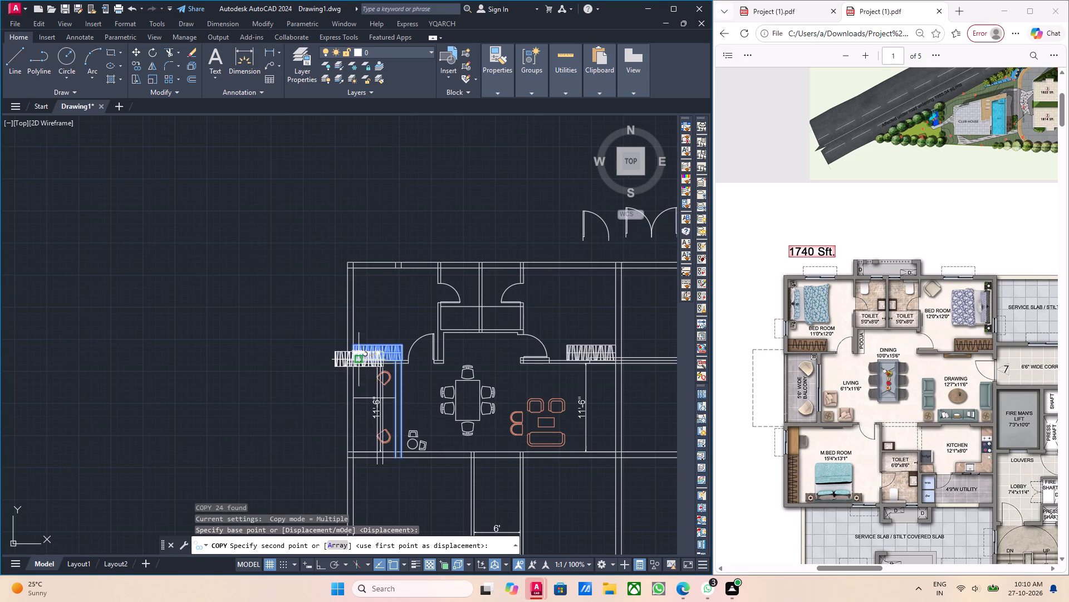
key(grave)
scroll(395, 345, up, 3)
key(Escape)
Shorten the living-side line of the balcony partition so its upper end stops at the lower face of the wall below the wardrobe.
scroll(409, 370, up, 3)
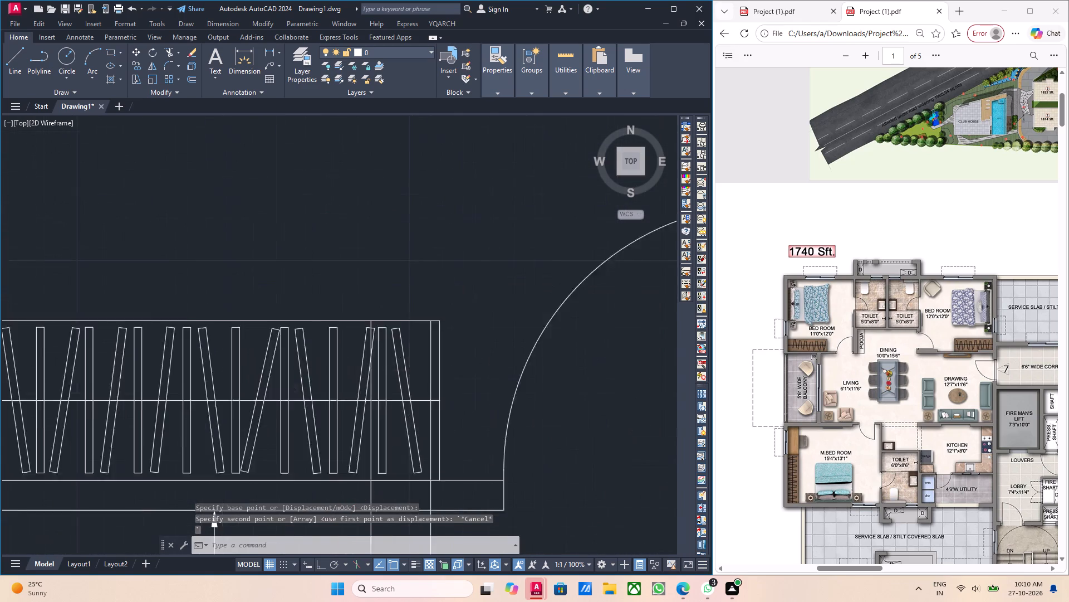
click(461, 376)
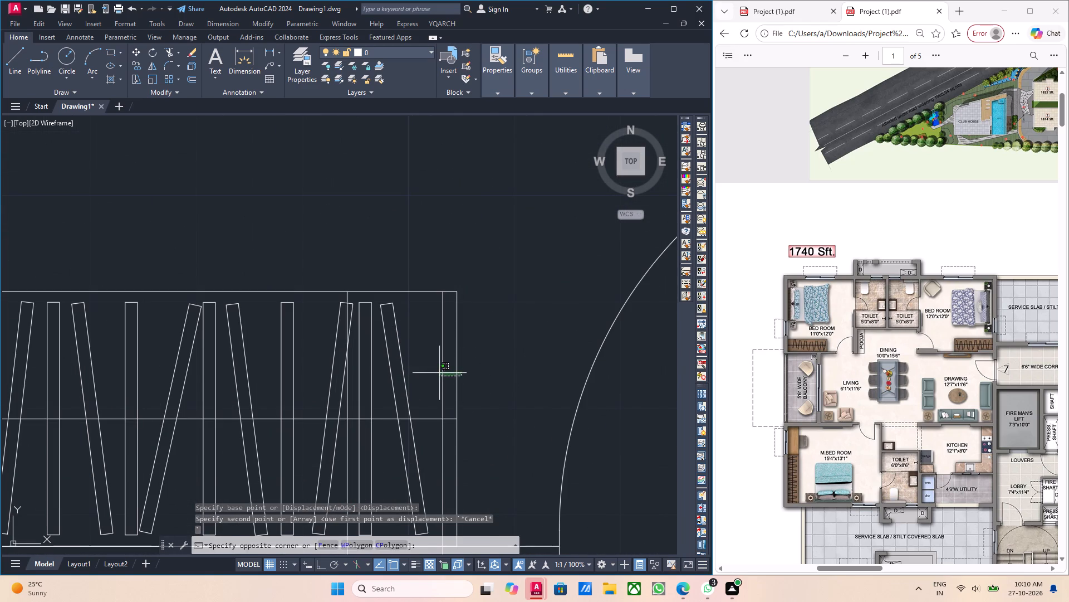
click(438, 372)
scroll(497, 360, down, 1)
key(Escape)
middle_click(493, 350)
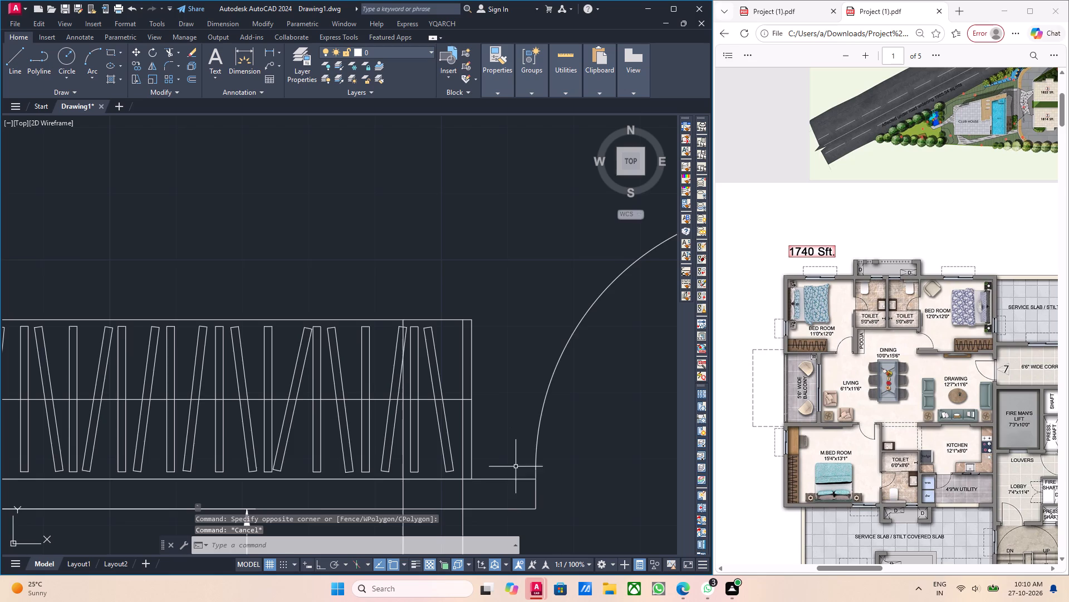
middle_drag(500, 491, 485, 437)
drag(472, 441, 461, 444)
click(423, 442)
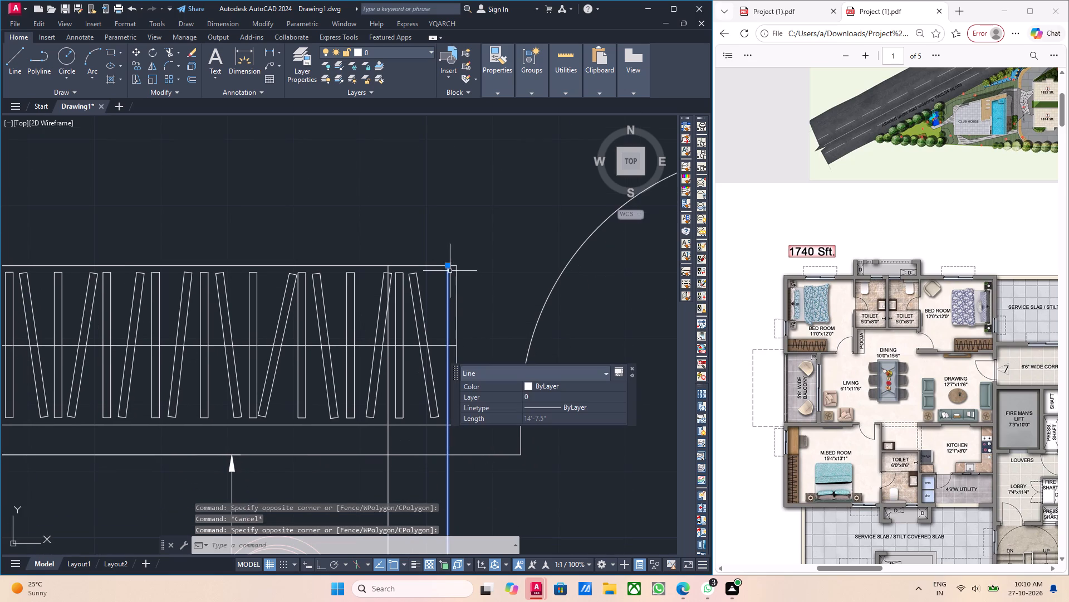
click(450, 265)
click(448, 455)
key(Escape)
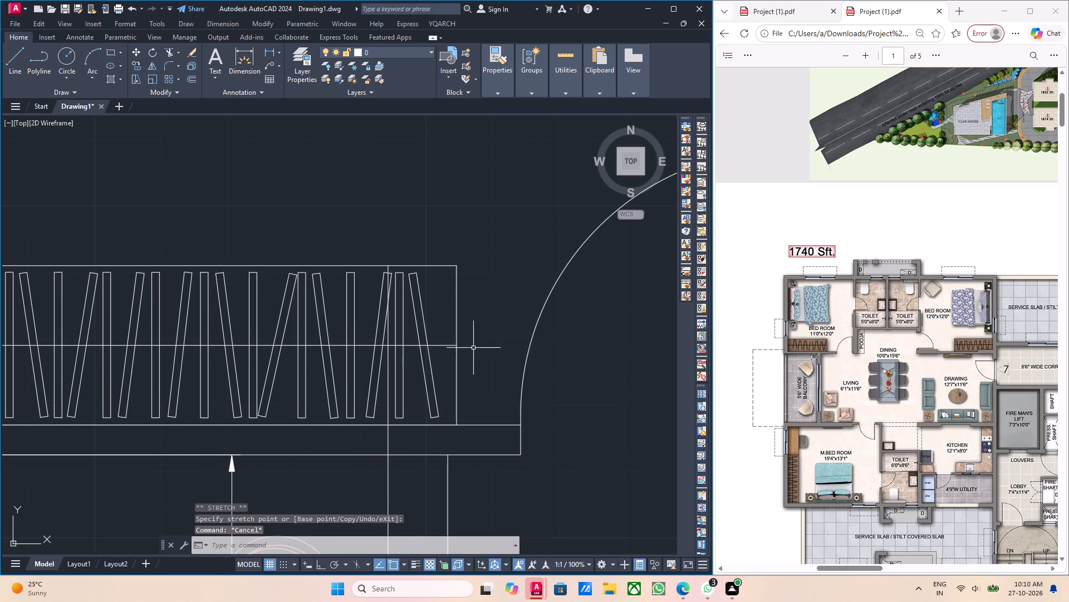
Shorten the balcony-side line of the same partition so its upper end also stops at the lower face of the wall below the wardrobe.
click(483, 358)
click(307, 264)
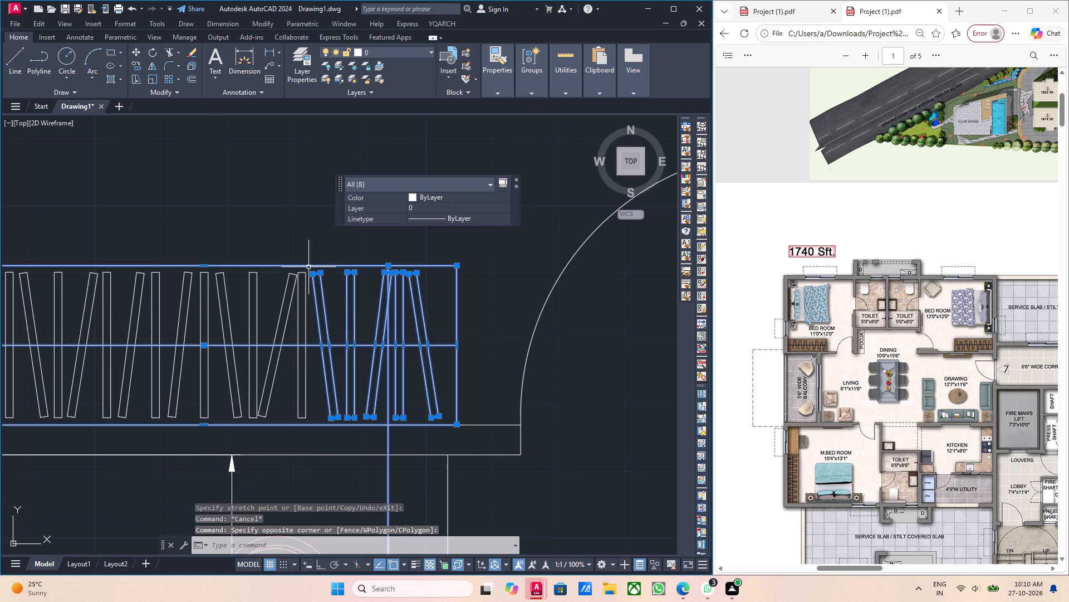
scroll(319, 278, down, 2)
middle_drag(330, 310, 481, 297)
key(Escape)
scroll(484, 338, up, 3)
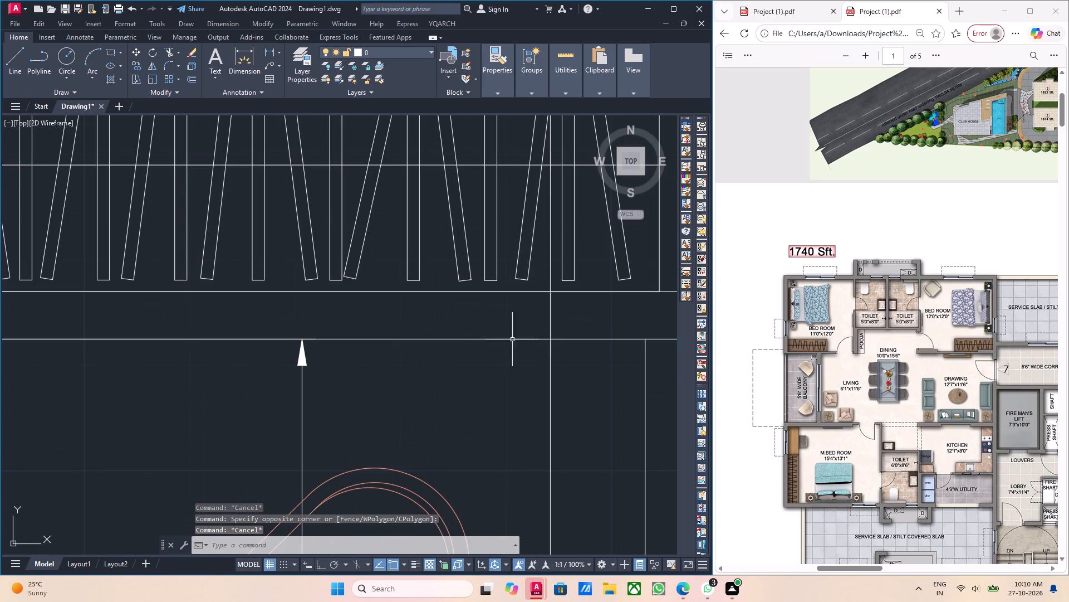
drag(557, 329, 533, 329)
click(512, 328)
middle_drag(560, 329, 548, 413)
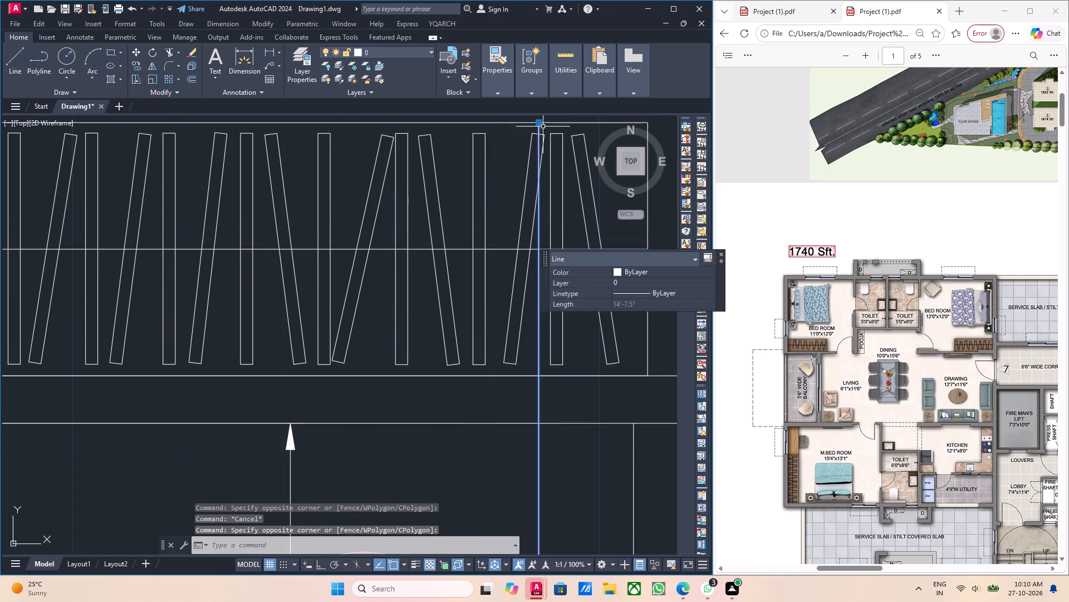
click(537, 122)
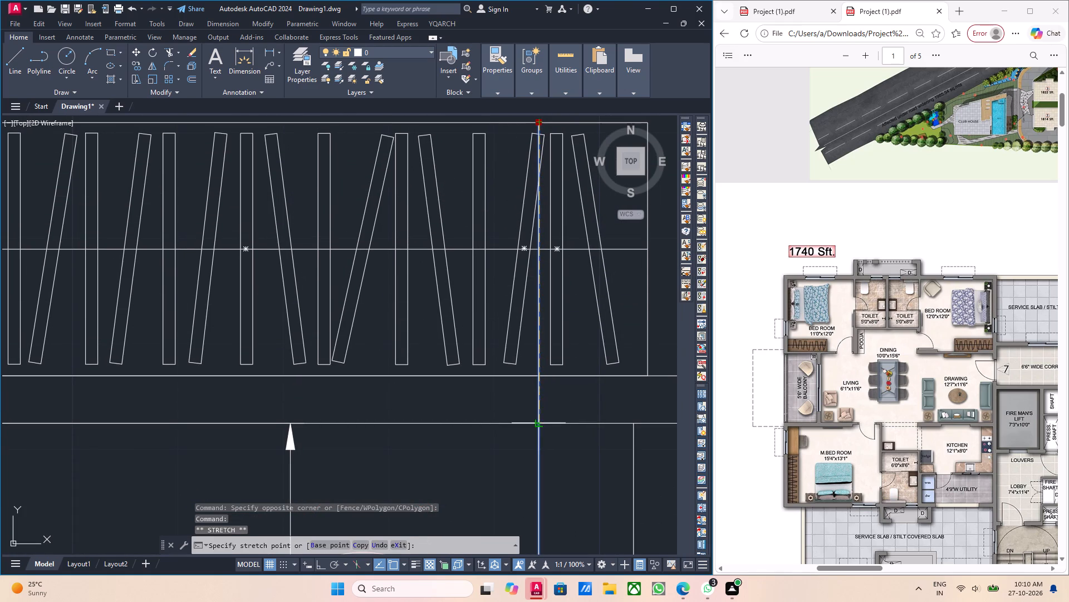
click(539, 420)
key(Escape)
Copy the complete bedroom wardrobe with its hangers to the empty area outside the plan, left of the balcony.
middle_drag(568, 377, 558, 410)
drag(657, 376, 655, 373)
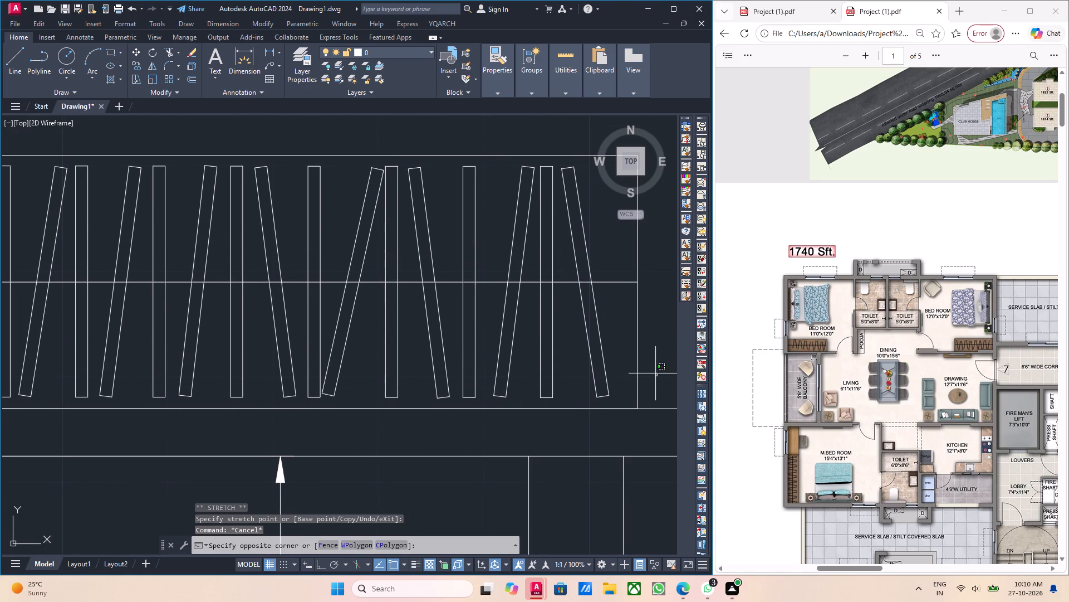
drag(655, 373, 650, 370)
scroll(483, 273, down, 3)
scroll(355, 259, up, 3)
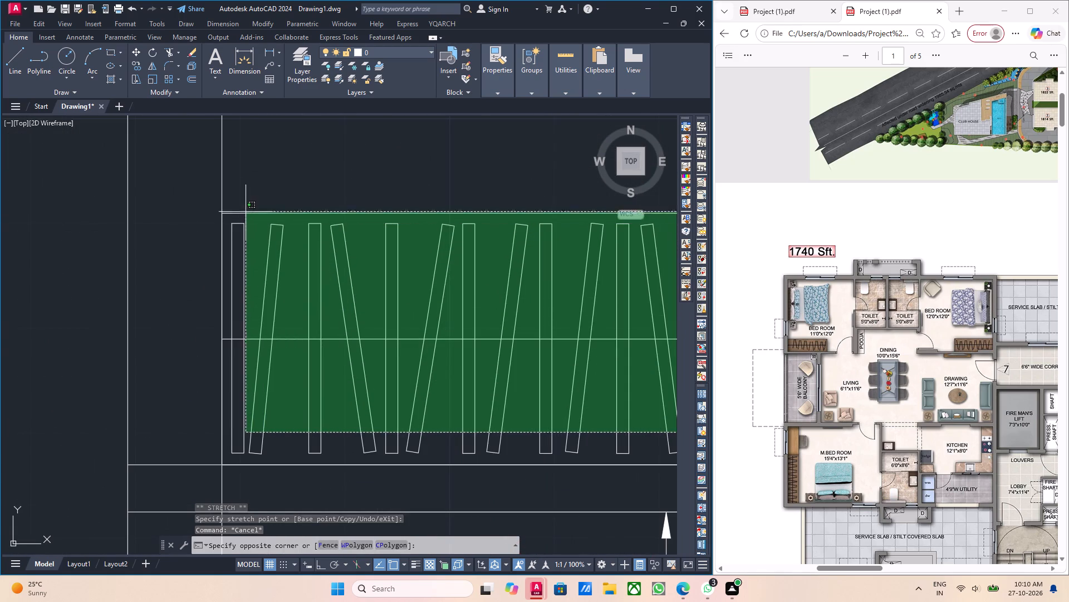
click(233, 197)
scroll(315, 242, down, 2)
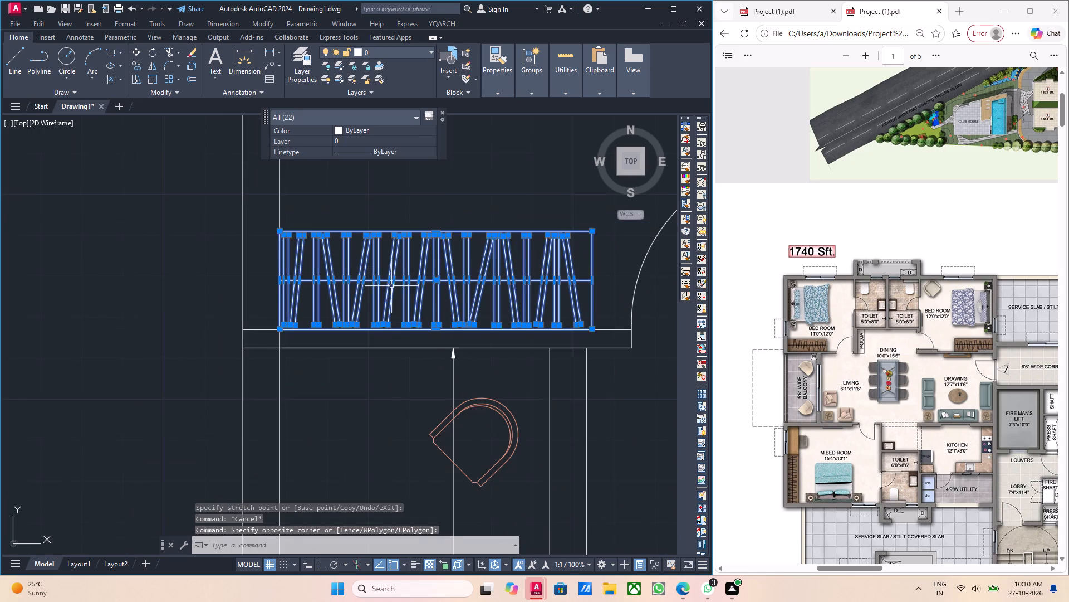
middle_drag(391, 286, 371, 285)
text(co)
key(Return)
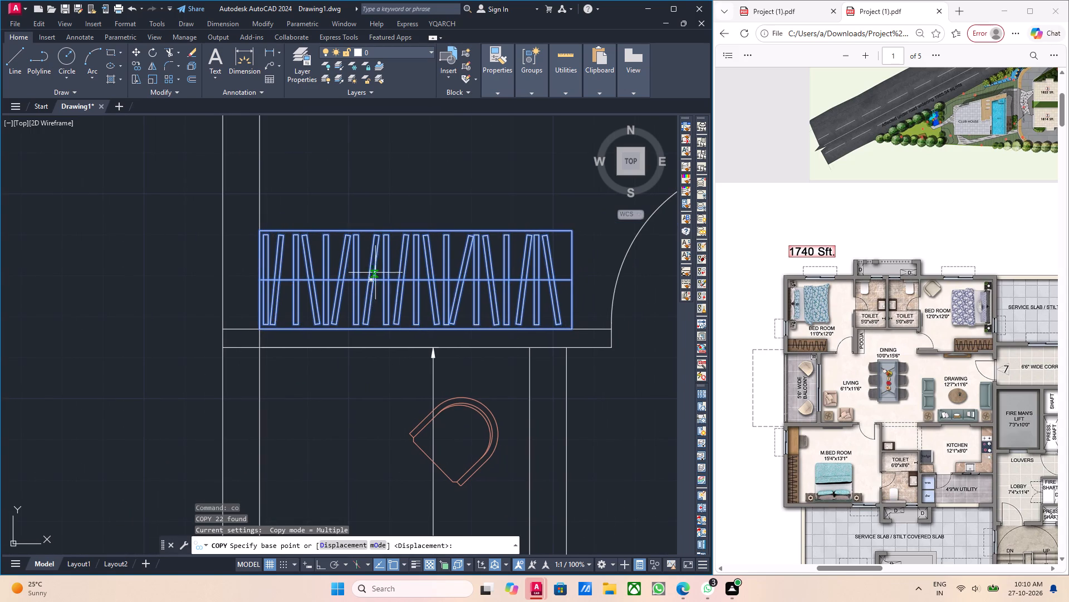
click(373, 278)
scroll(278, 286, down, 2)
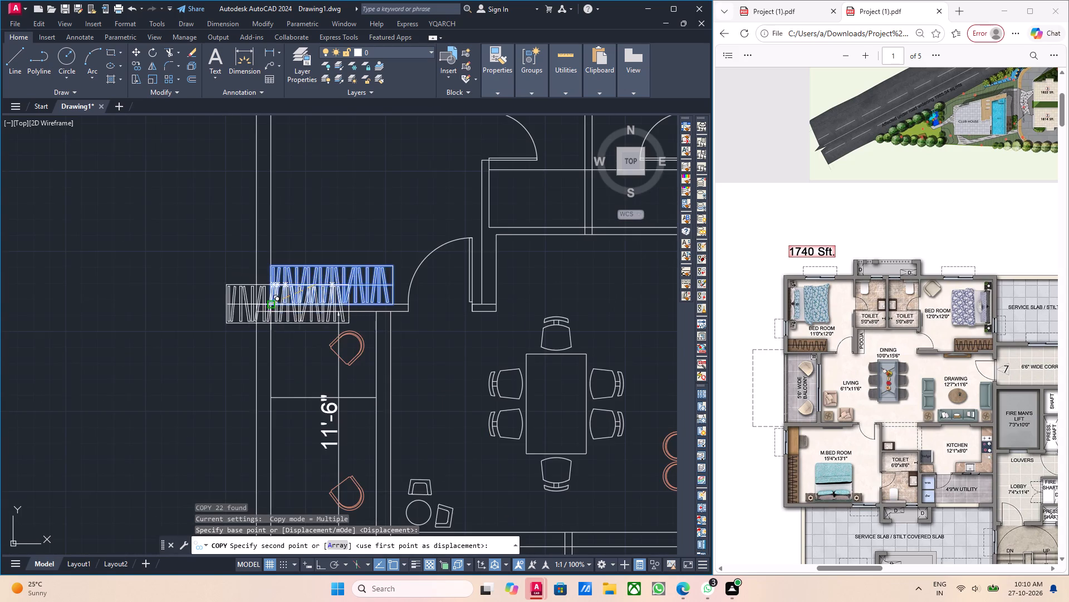
middle_drag(282, 310, 401, 287)
middle_drag(352, 307, 403, 299)
click(301, 317)
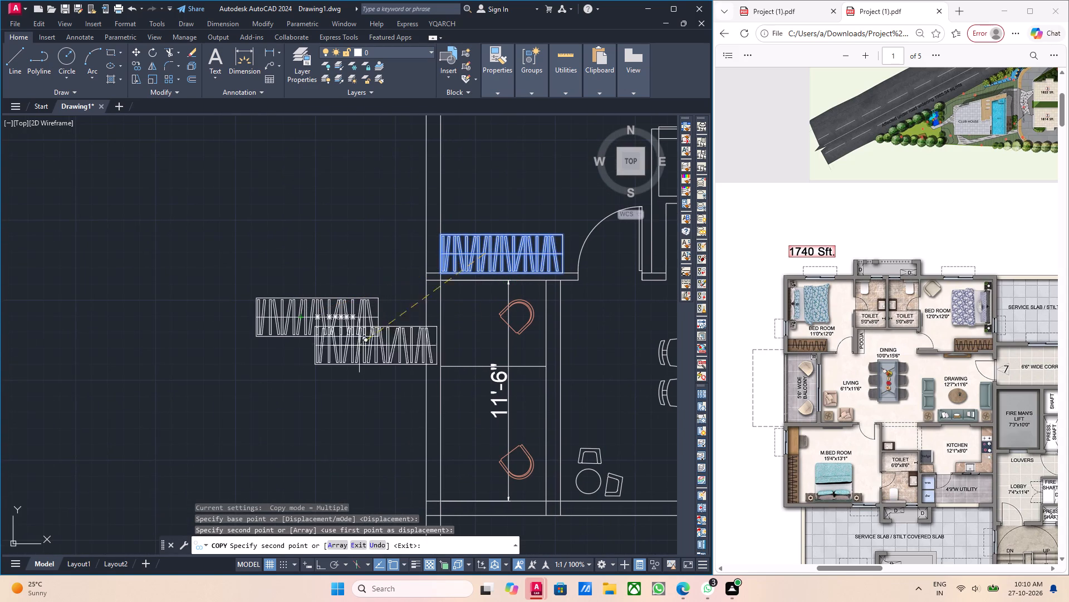
key(Escape)
Group all the objects of the copied wardrobe outside the plan.
drag(393, 348, 386, 325)
click(243, 263)
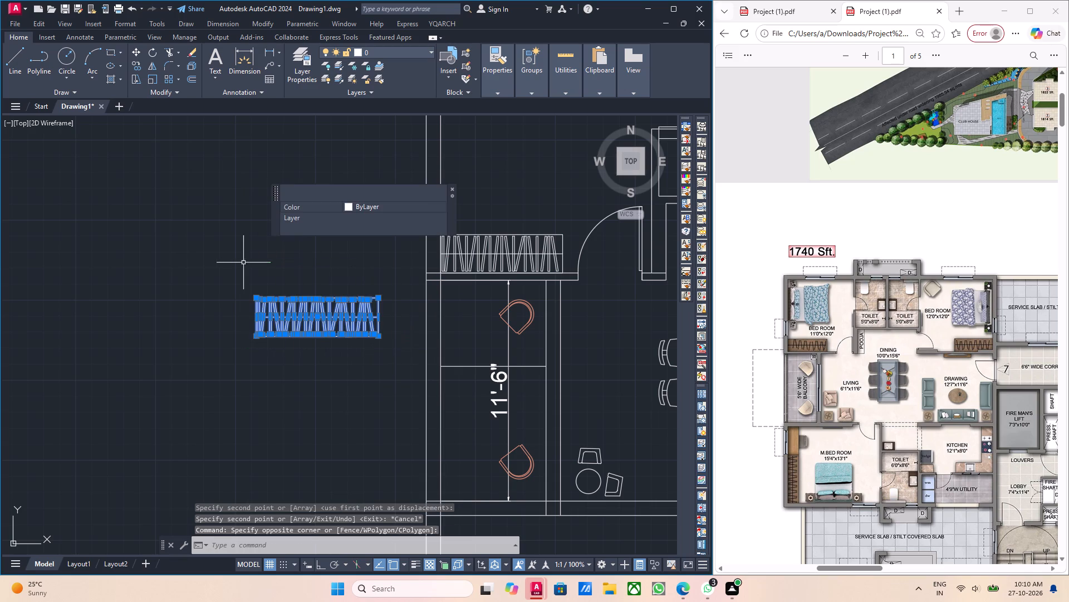
key(g)
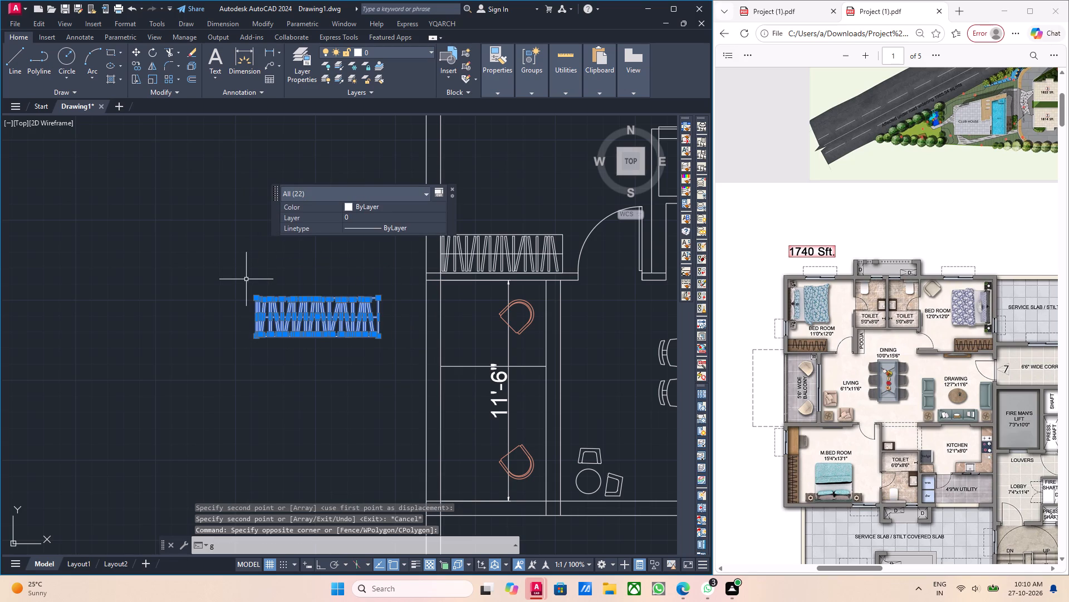
key(Return)
Rotate the grouped wardrobe copy by 90 degrees about a point on its right edge.
click(336, 320)
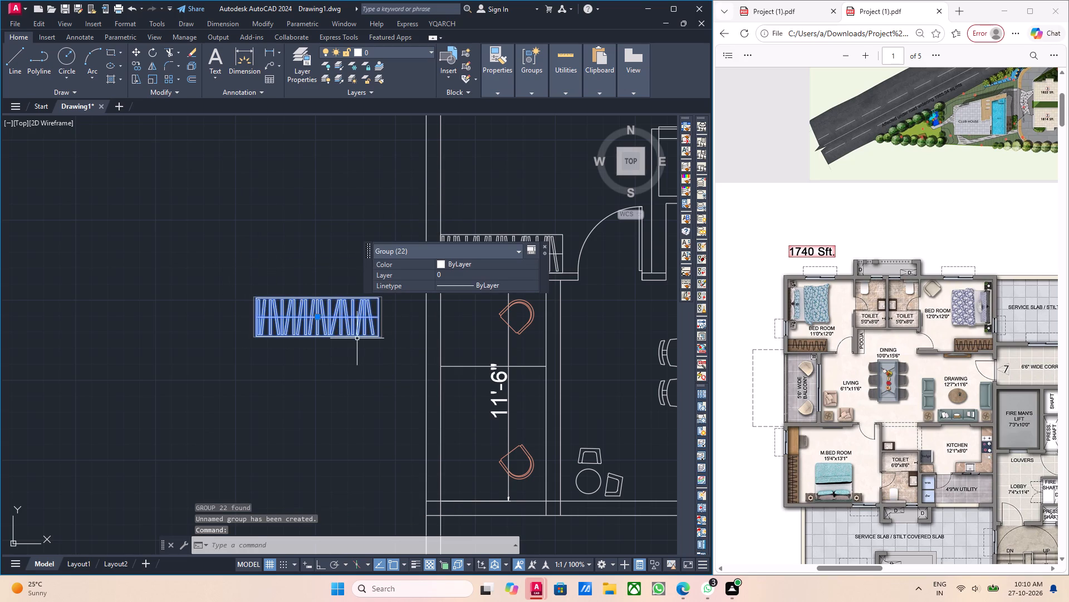
key(r)
key(o)
key(Return)
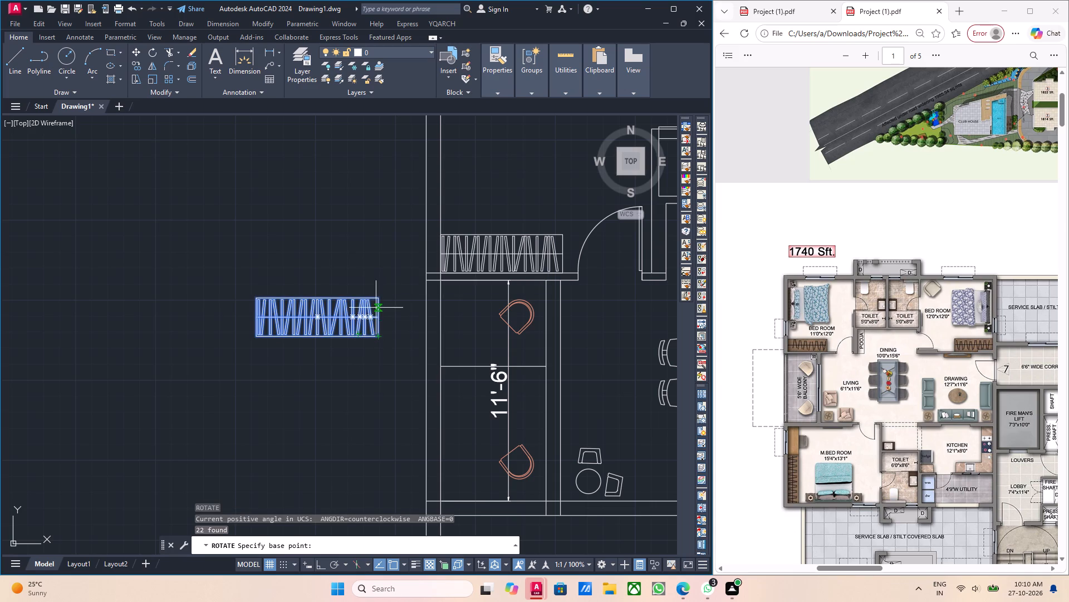
click(376, 308)
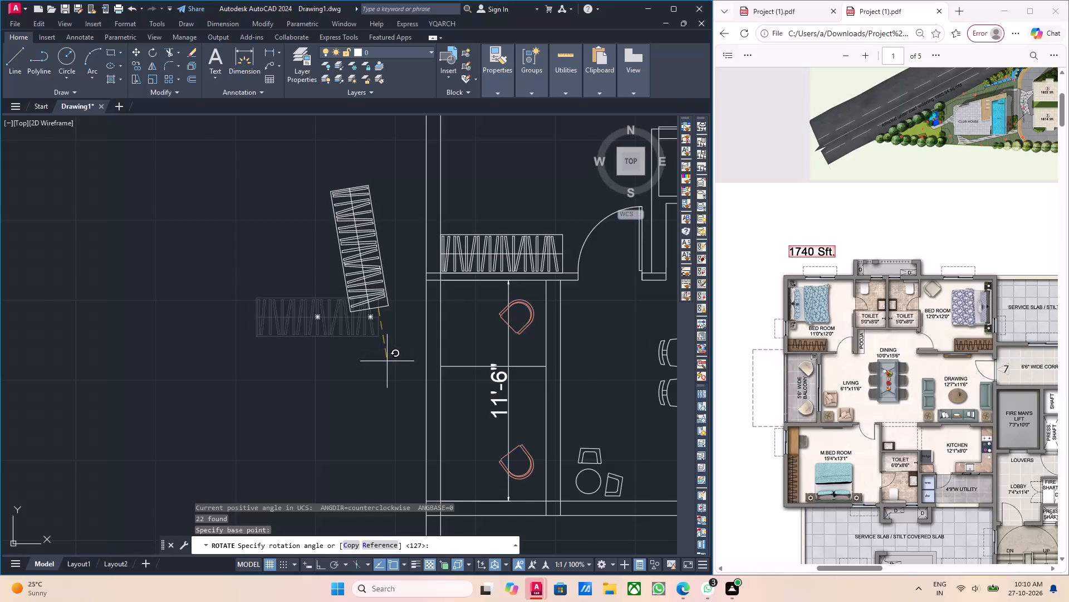
key(9)
key(0)
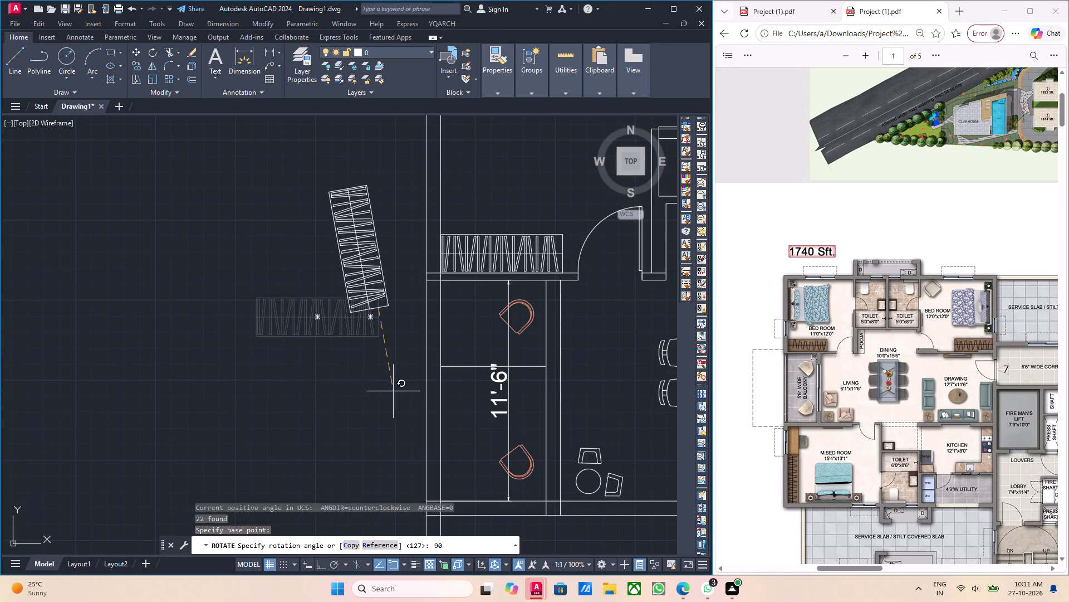
key(Return)
middle_drag(398, 395, 337, 326)
key(Escape)
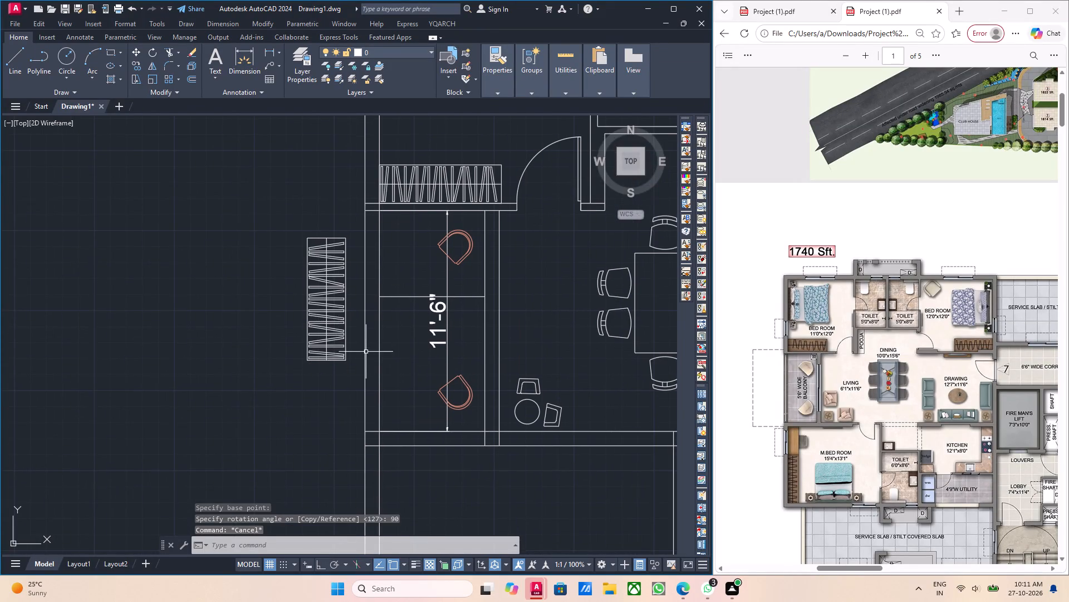
Move the rotated wardrobe group into the inner lower-left corner of the master bedroom below the balcony.
middle_drag(361, 356, 375, 378)
scroll(372, 380, up, 3)
drag(354, 405, 343, 397)
scroll(184, 336, down, 3)
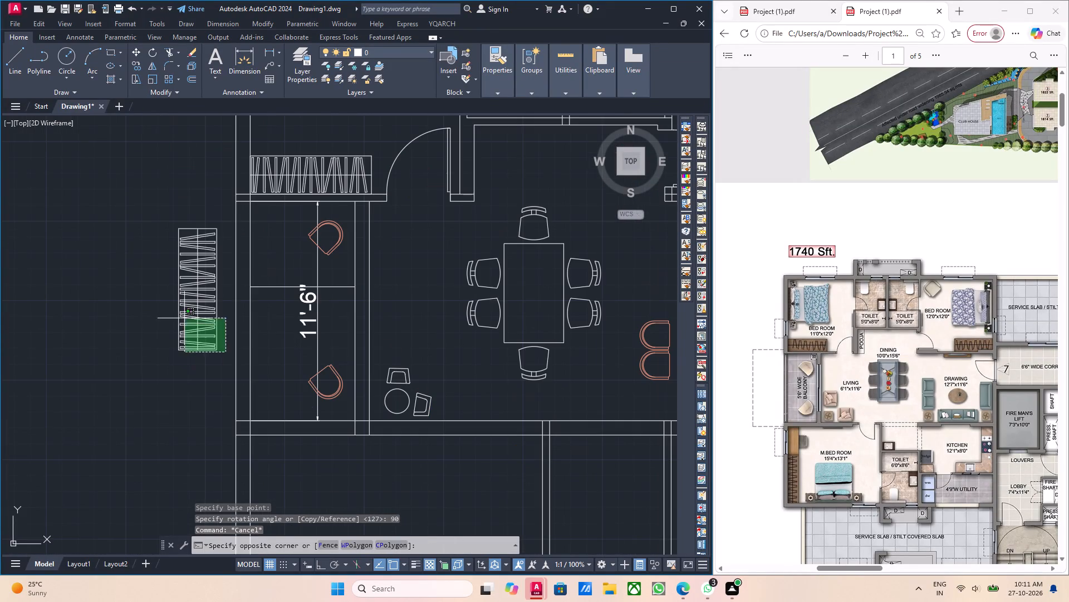
click(156, 215)
middle_drag(197, 303, 220, 258)
scroll(234, 279, up, 1)
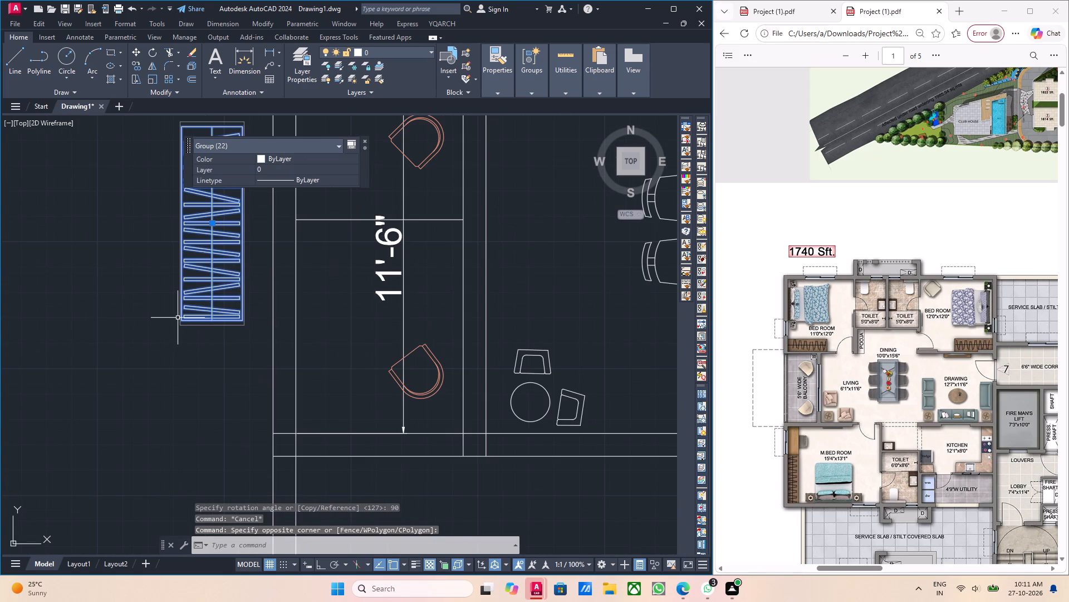
key(m)
key(Return)
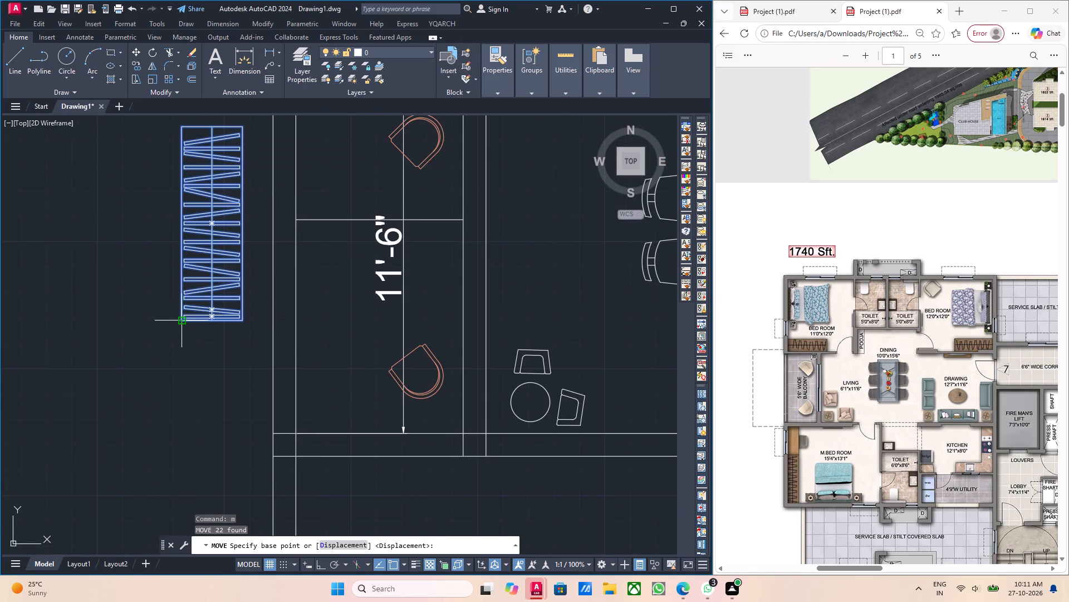
click(179, 321)
scroll(266, 358, down, 4)
scroll(293, 431, up, 1)
middle_drag(293, 431, 344, 294)
scroll(303, 304, up, 3)
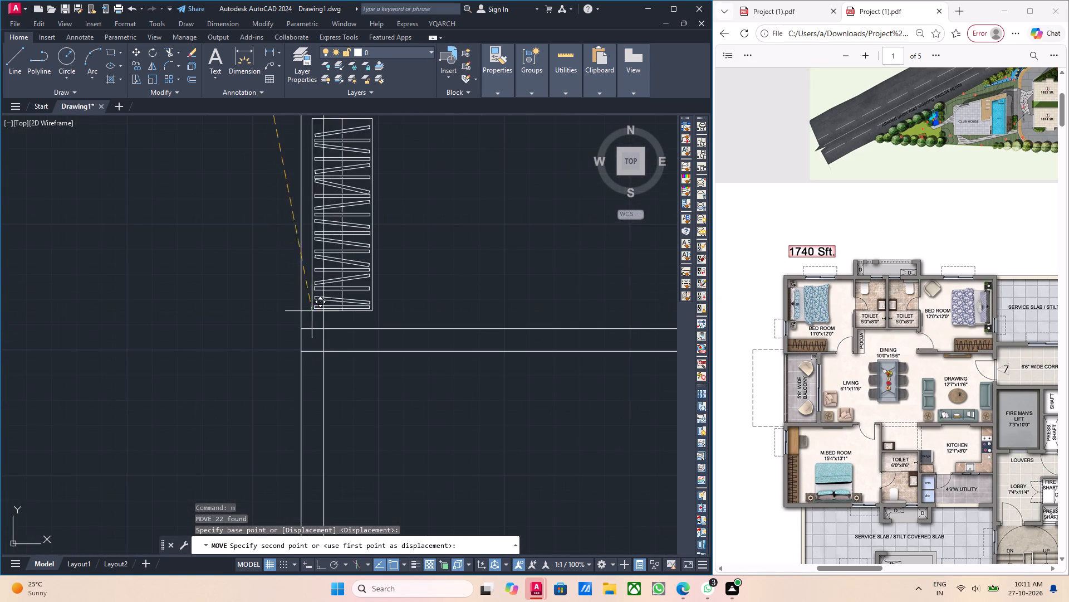
click(322, 327)
scroll(373, 326, down, 3)
middle_drag(399, 328, 413, 354)
key(Escape)
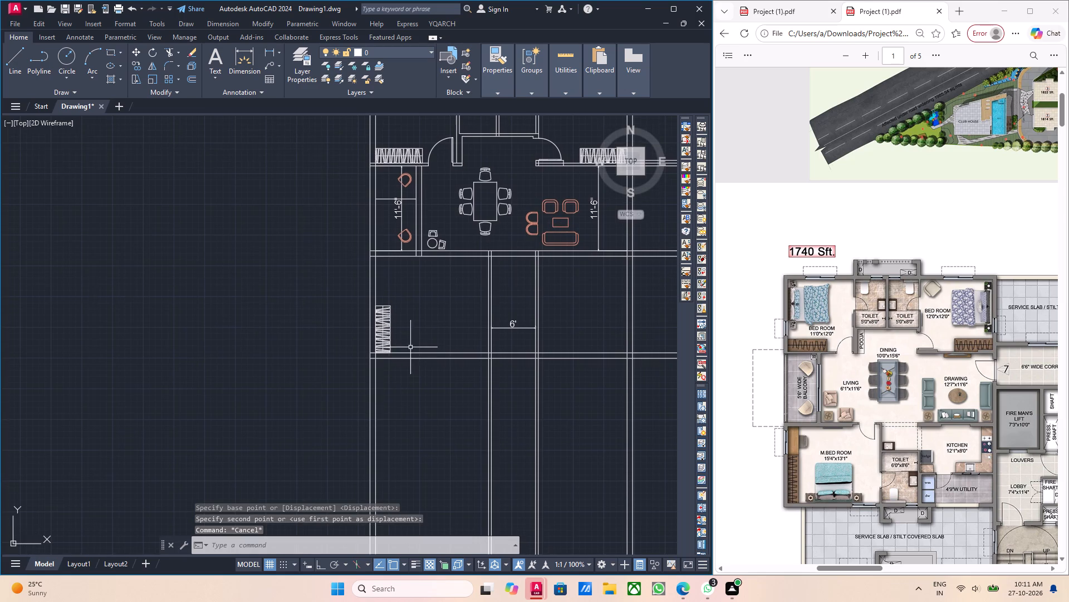
scroll(385, 337, up, 2)
middle_drag(437, 332, 454, 347)
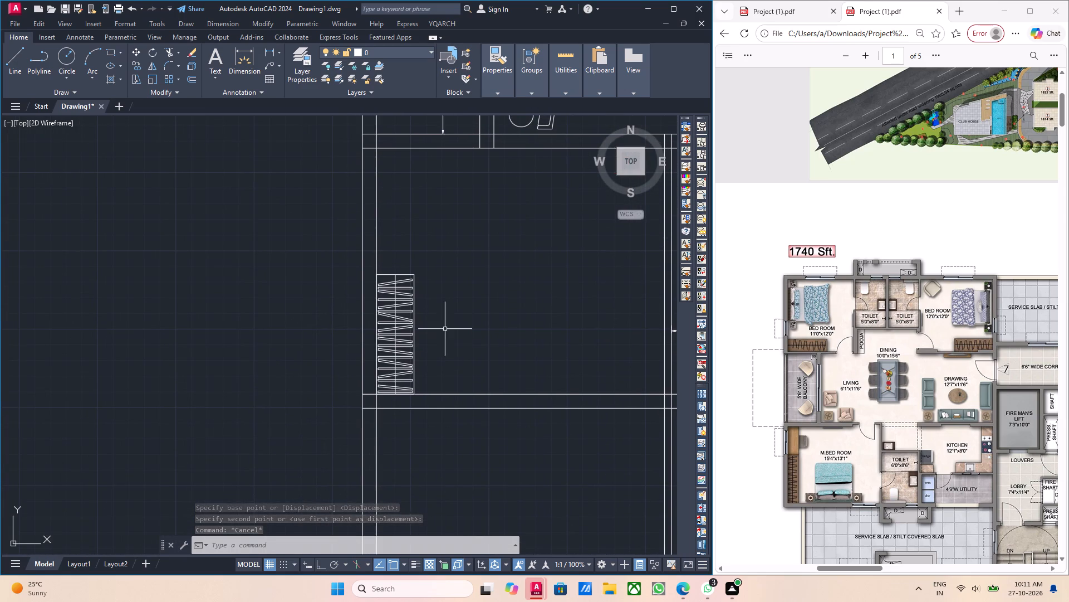
Measure the length of the double bed block outside the plan along its left side with a linear dimension.
scroll(440, 331, down, 3)
middle_drag(469, 302, 470, 330)
middle_drag(456, 263, 458, 272)
middle_drag(473, 275, 478, 299)
middle_click(416, 270)
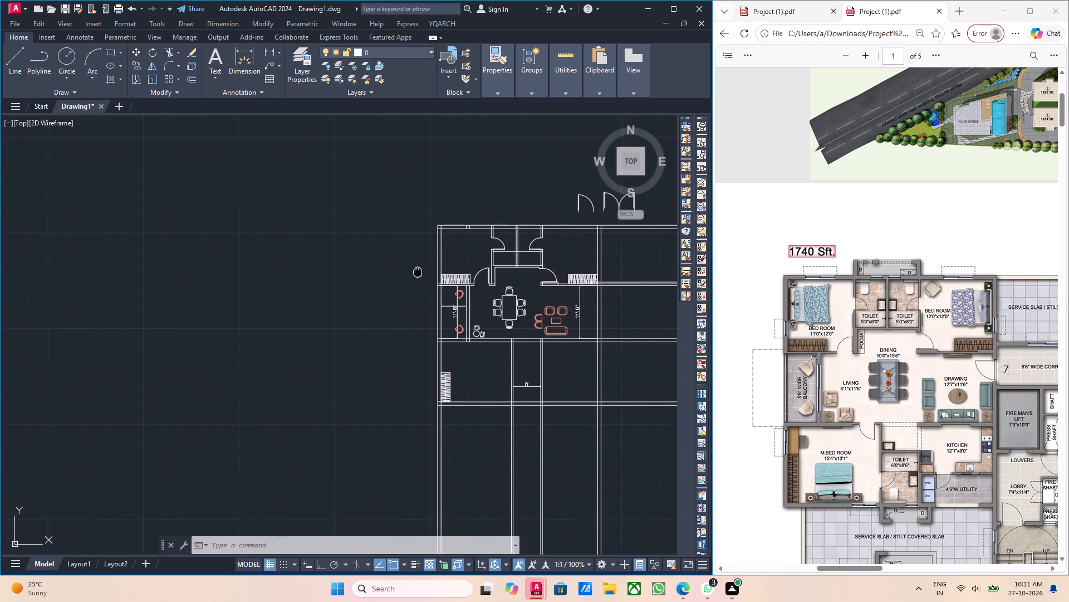
scroll(449, 262, down, 3)
middle_drag(534, 258, 524, 258)
scroll(495, 250, up, 2)
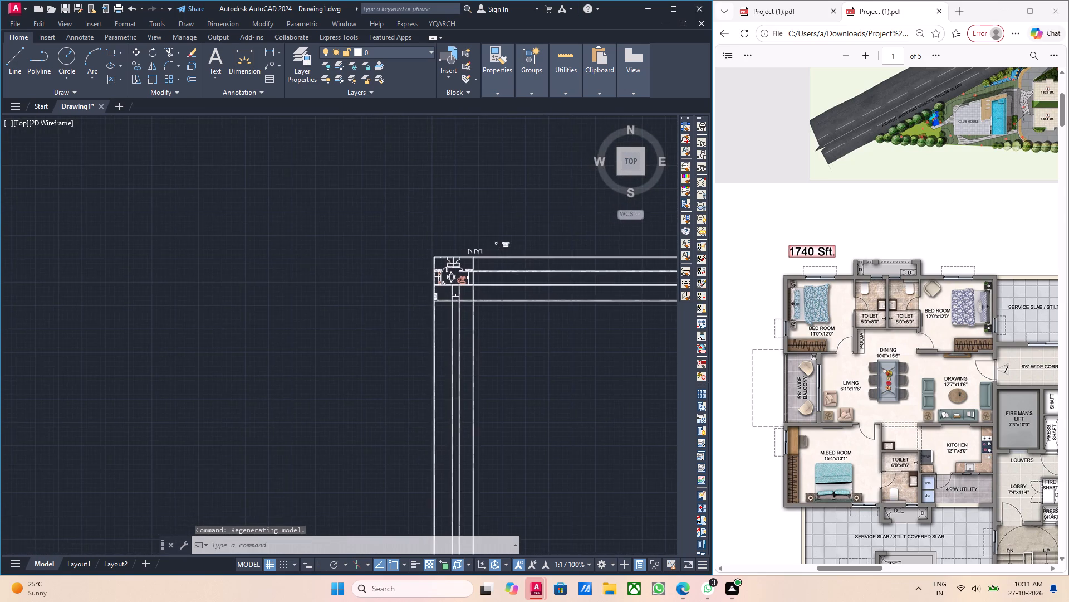
scroll(495, 250, up, 2)
middle_drag(586, 264, 508, 283)
scroll(497, 276, up, 3)
middle_drag(524, 249, 511, 302)
middle_drag(515, 250, 526, 303)
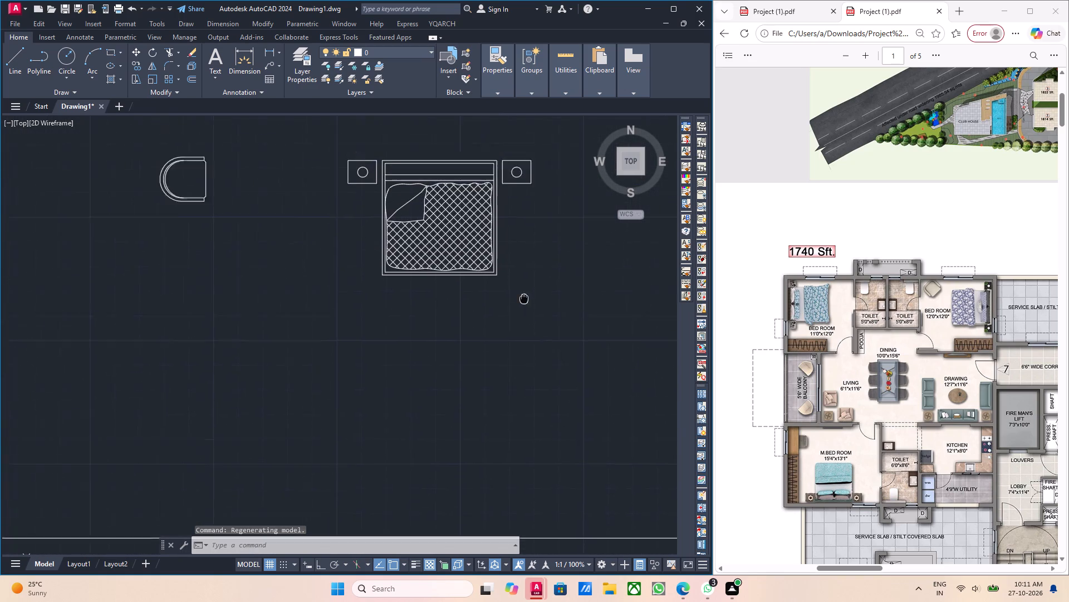
middle_drag(526, 303, 543, 342)
drag(557, 366, 507, 338)
scroll(308, 148, up, 3)
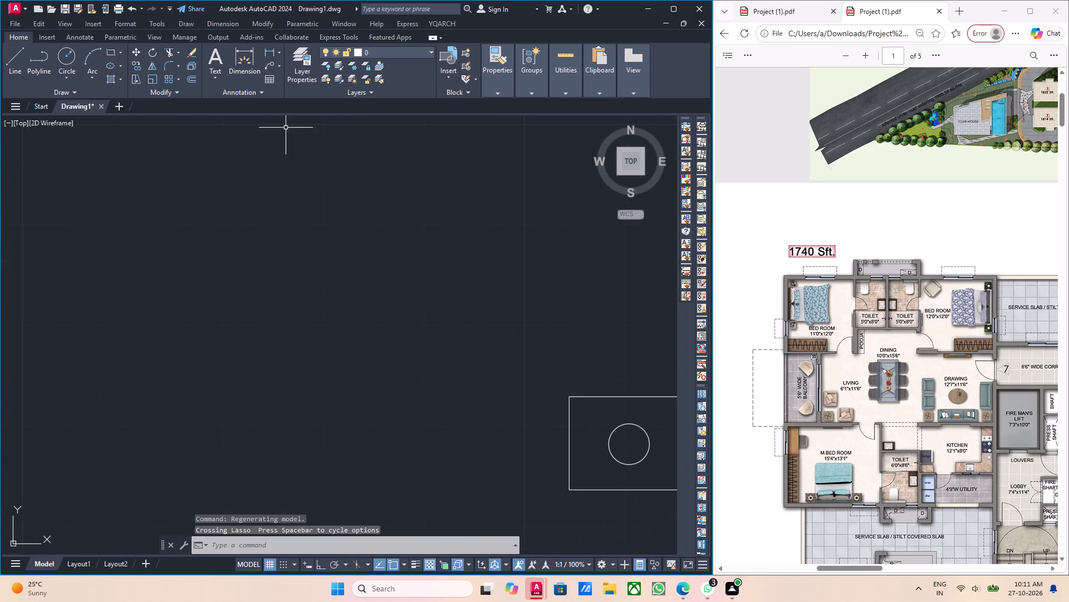
click(264, 50)
scroll(473, 342, down, 3)
middle_drag(512, 376, 425, 307)
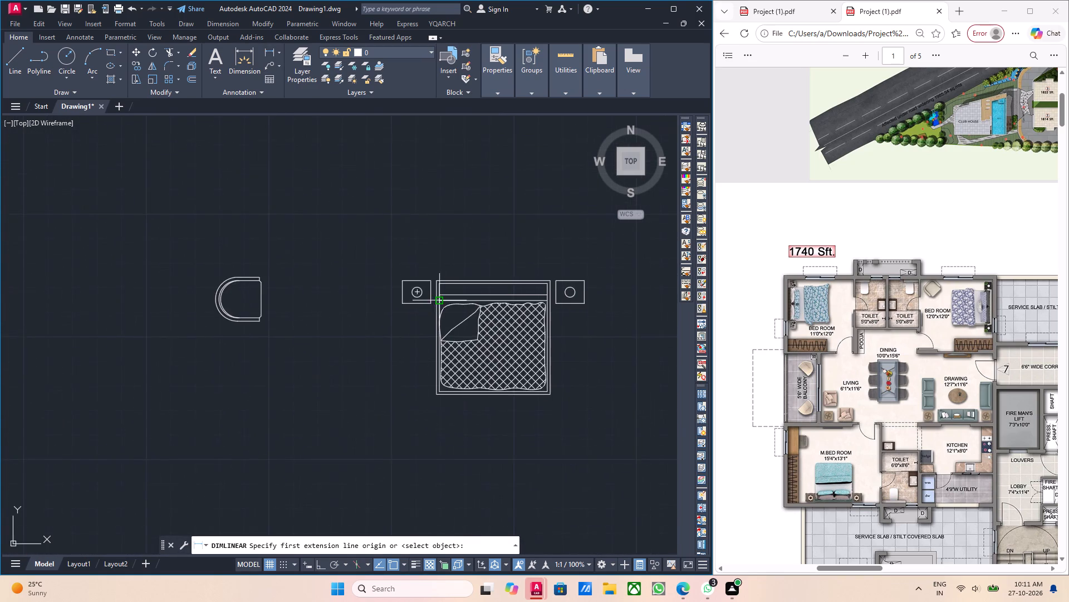
scroll(429, 281, up, 3)
click(459, 298)
scroll(481, 378, down, 3)
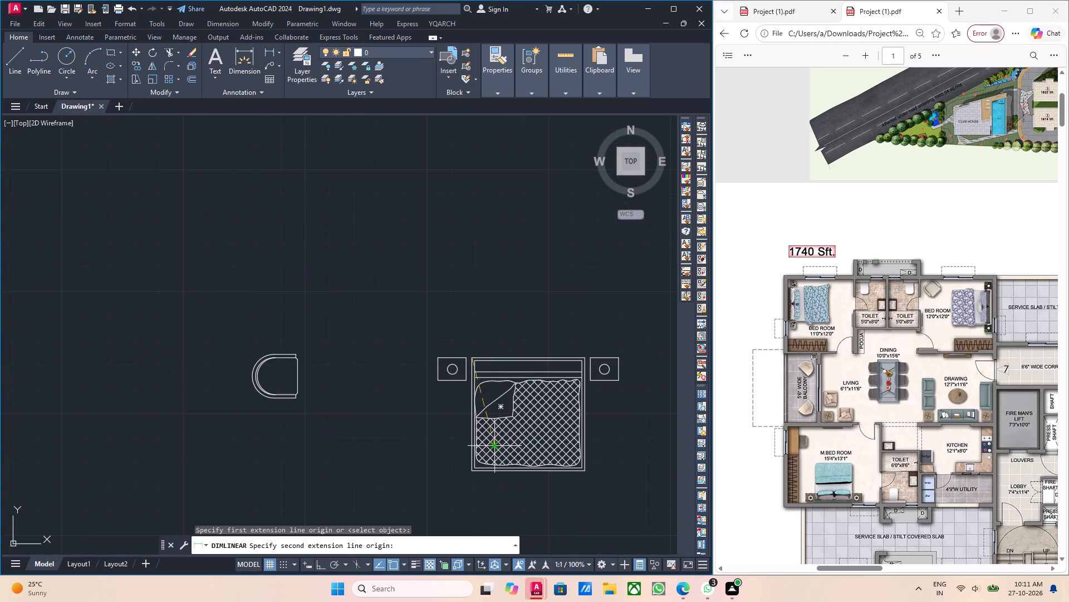
middle_drag(492, 448, 448, 350)
scroll(418, 375, up, 3)
click(458, 370)
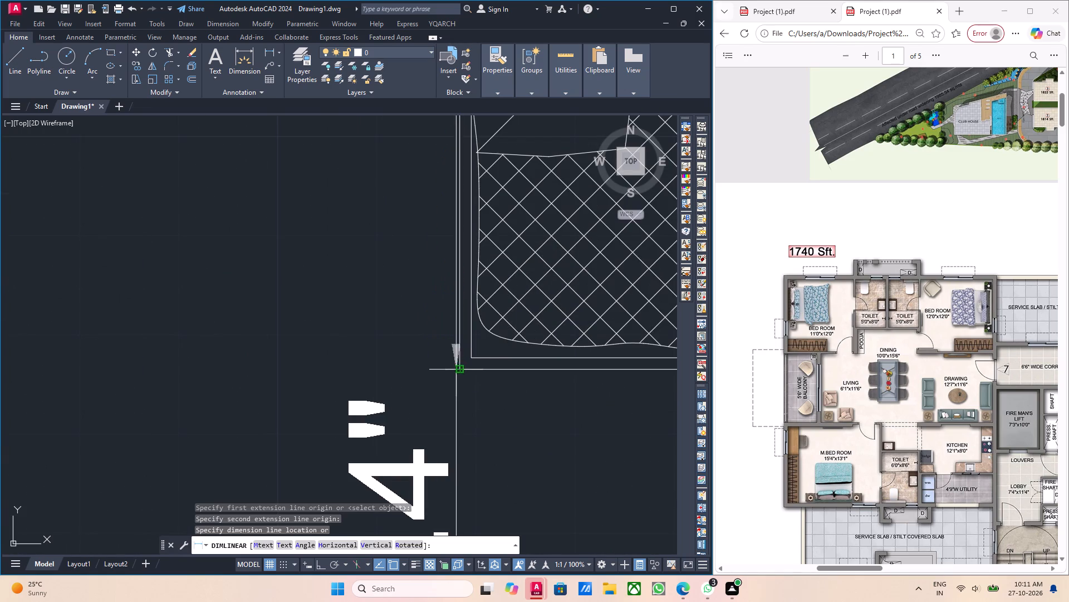
scroll(448, 366, down, 4)
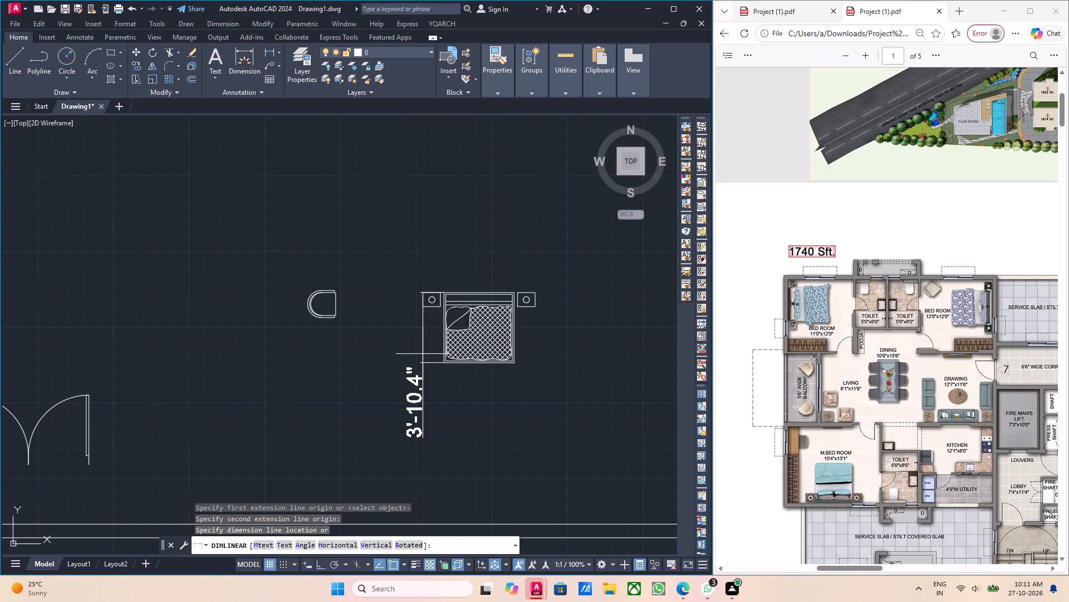
key(Escape)
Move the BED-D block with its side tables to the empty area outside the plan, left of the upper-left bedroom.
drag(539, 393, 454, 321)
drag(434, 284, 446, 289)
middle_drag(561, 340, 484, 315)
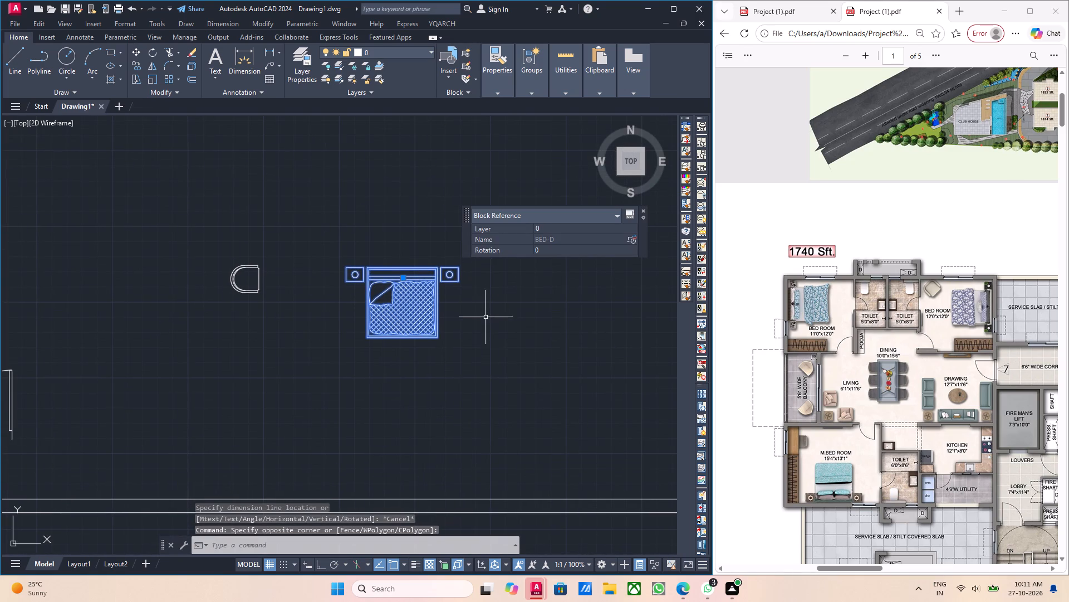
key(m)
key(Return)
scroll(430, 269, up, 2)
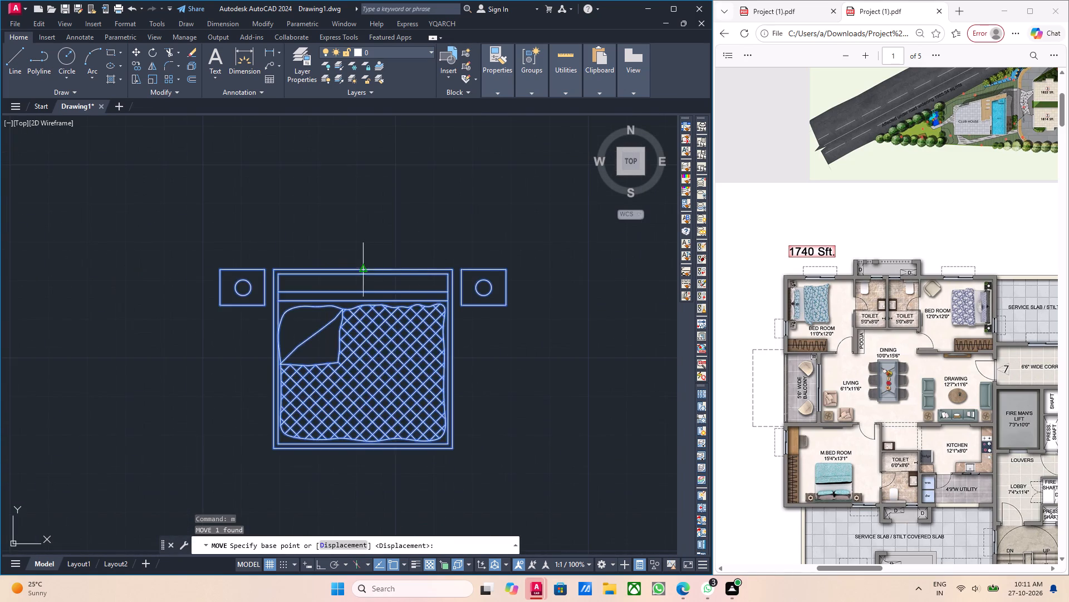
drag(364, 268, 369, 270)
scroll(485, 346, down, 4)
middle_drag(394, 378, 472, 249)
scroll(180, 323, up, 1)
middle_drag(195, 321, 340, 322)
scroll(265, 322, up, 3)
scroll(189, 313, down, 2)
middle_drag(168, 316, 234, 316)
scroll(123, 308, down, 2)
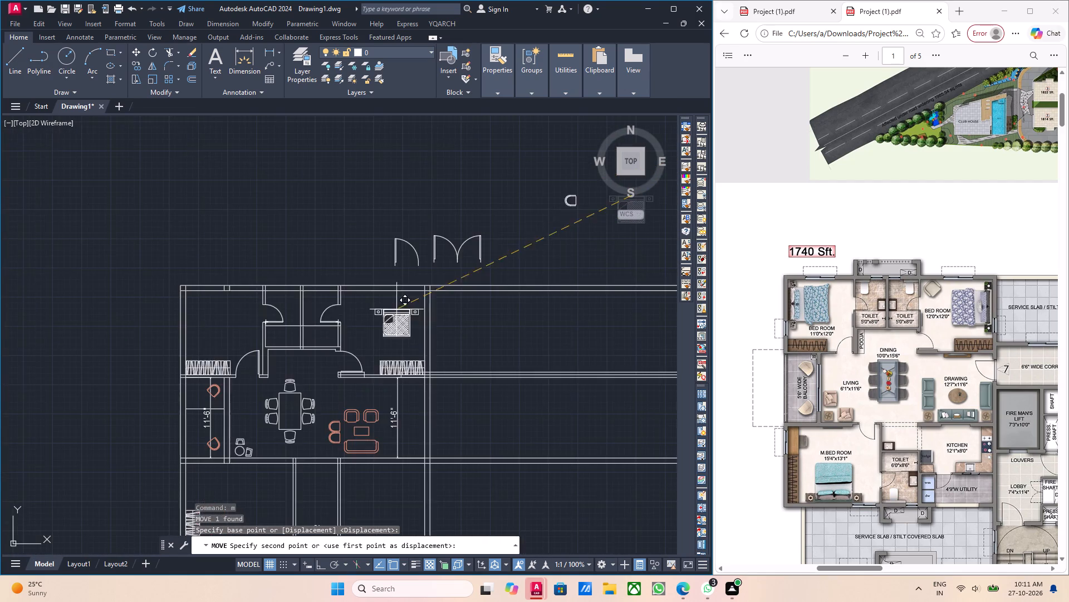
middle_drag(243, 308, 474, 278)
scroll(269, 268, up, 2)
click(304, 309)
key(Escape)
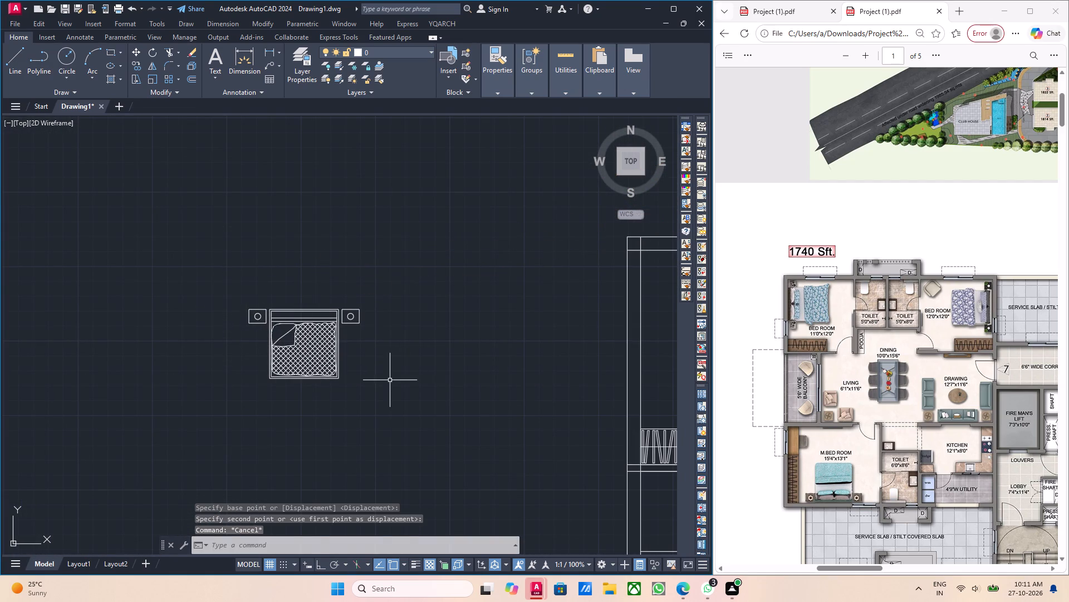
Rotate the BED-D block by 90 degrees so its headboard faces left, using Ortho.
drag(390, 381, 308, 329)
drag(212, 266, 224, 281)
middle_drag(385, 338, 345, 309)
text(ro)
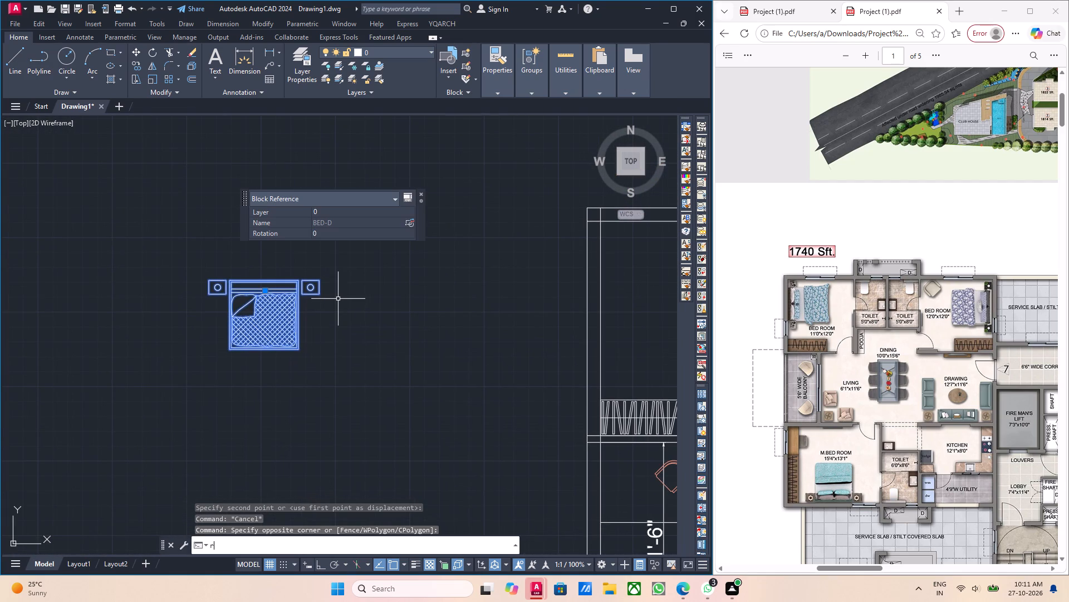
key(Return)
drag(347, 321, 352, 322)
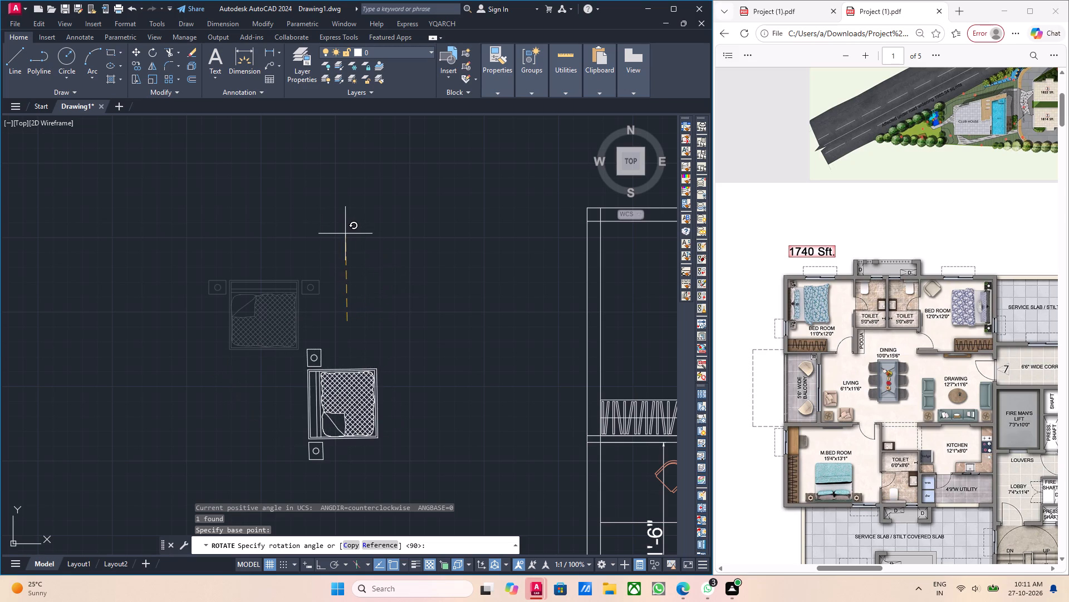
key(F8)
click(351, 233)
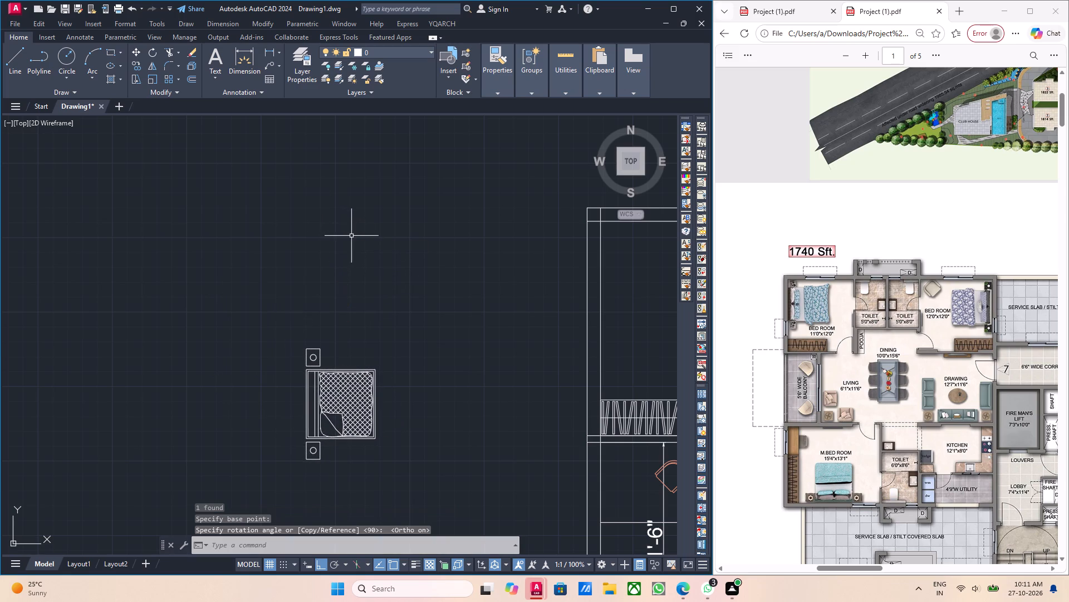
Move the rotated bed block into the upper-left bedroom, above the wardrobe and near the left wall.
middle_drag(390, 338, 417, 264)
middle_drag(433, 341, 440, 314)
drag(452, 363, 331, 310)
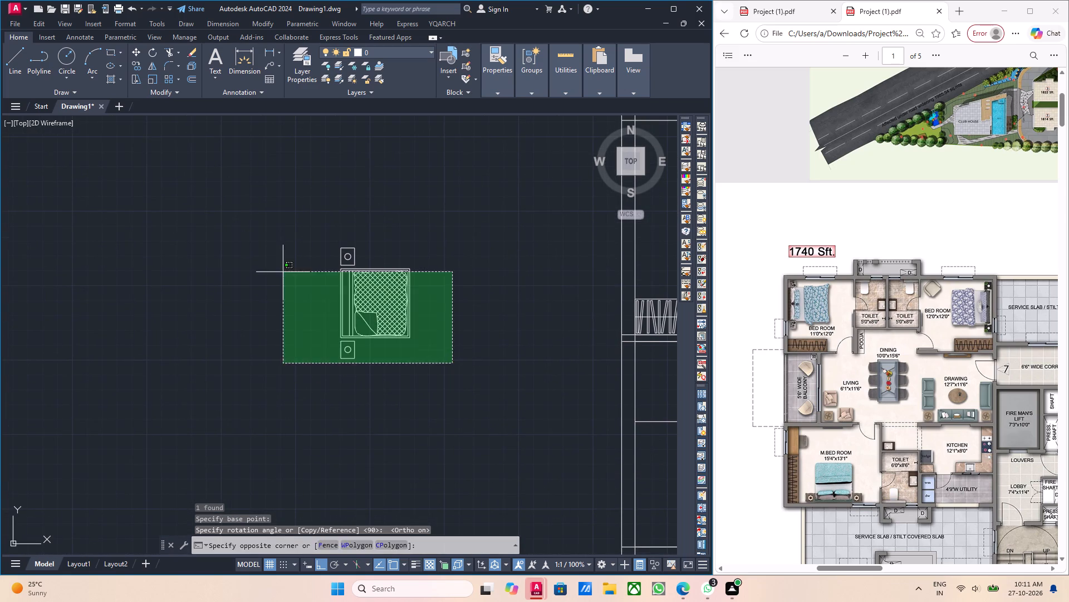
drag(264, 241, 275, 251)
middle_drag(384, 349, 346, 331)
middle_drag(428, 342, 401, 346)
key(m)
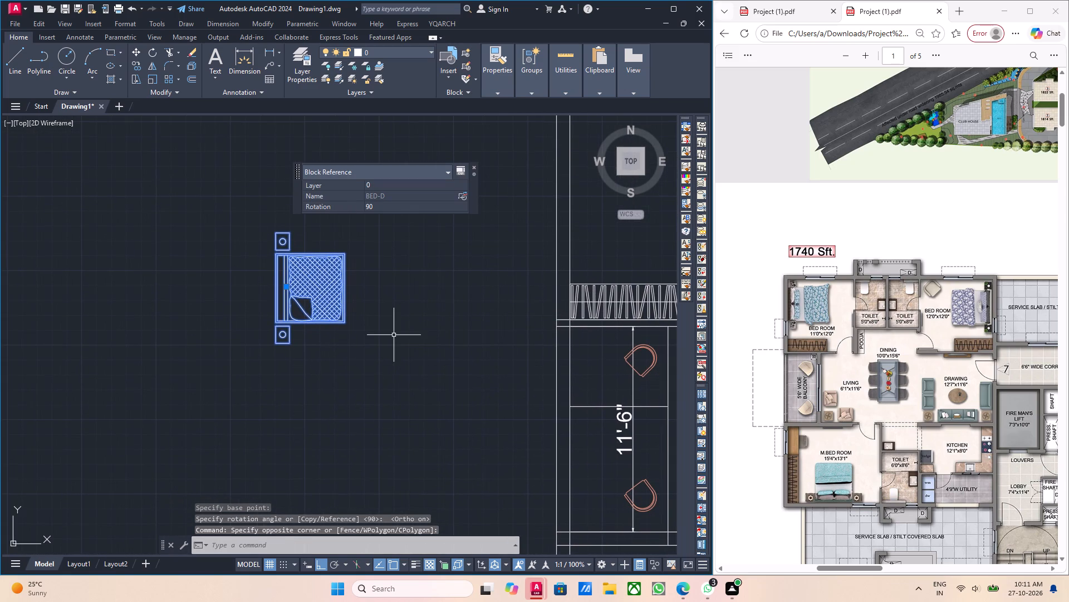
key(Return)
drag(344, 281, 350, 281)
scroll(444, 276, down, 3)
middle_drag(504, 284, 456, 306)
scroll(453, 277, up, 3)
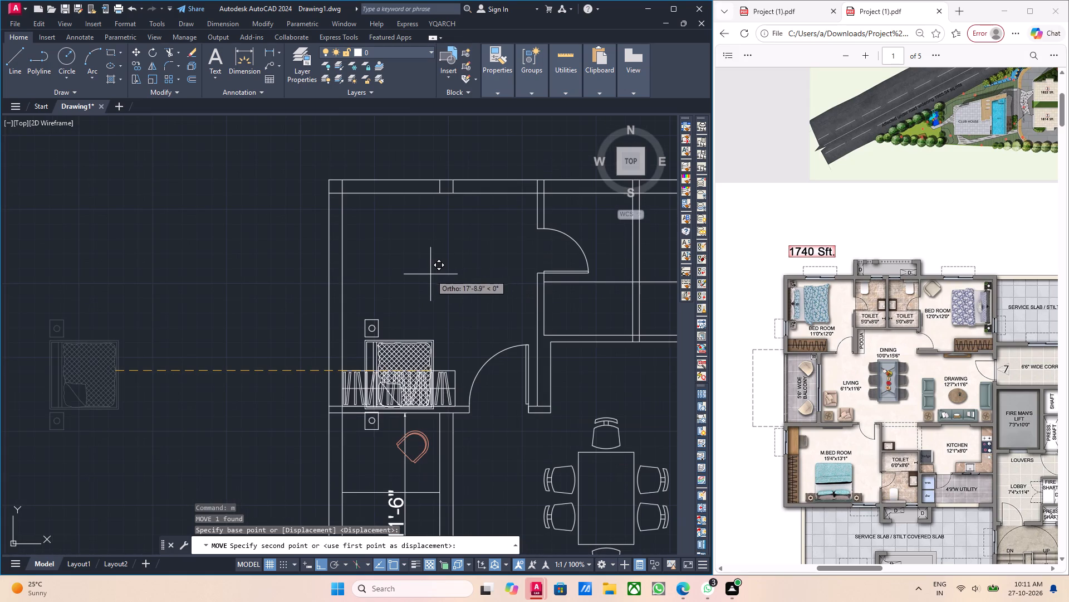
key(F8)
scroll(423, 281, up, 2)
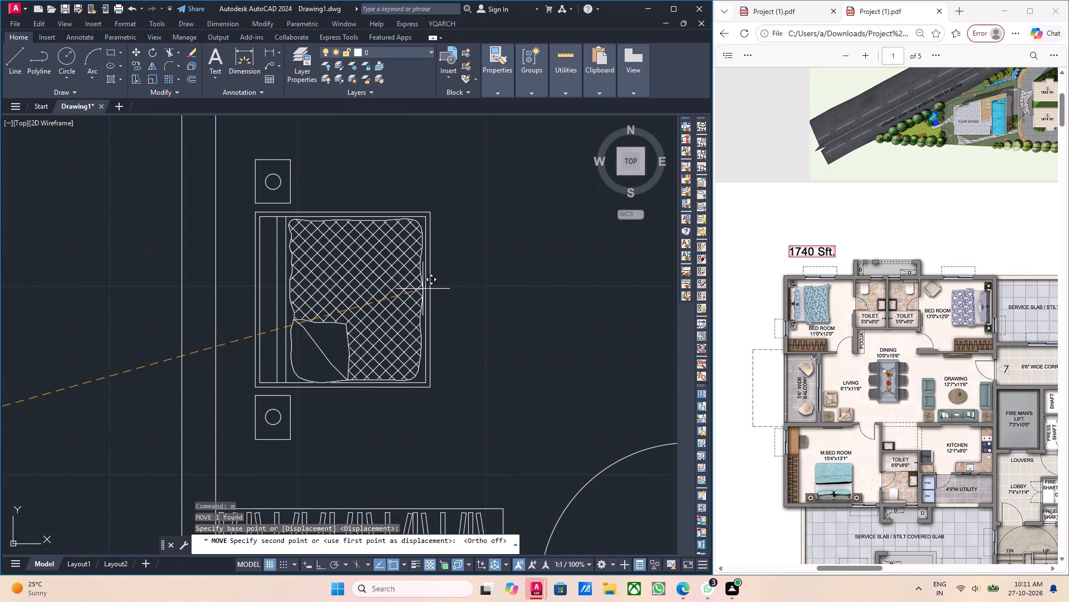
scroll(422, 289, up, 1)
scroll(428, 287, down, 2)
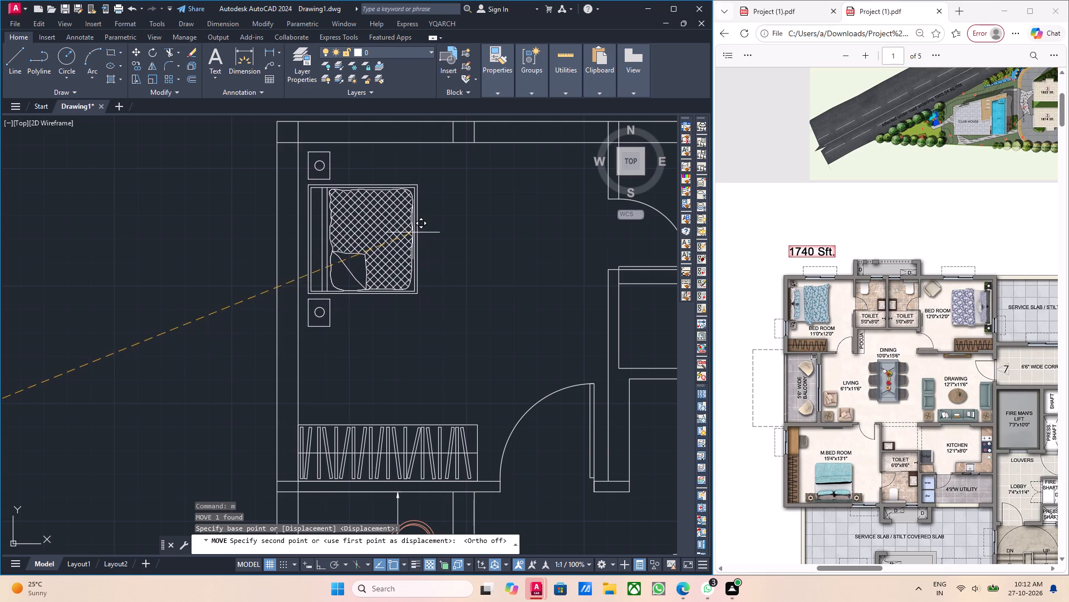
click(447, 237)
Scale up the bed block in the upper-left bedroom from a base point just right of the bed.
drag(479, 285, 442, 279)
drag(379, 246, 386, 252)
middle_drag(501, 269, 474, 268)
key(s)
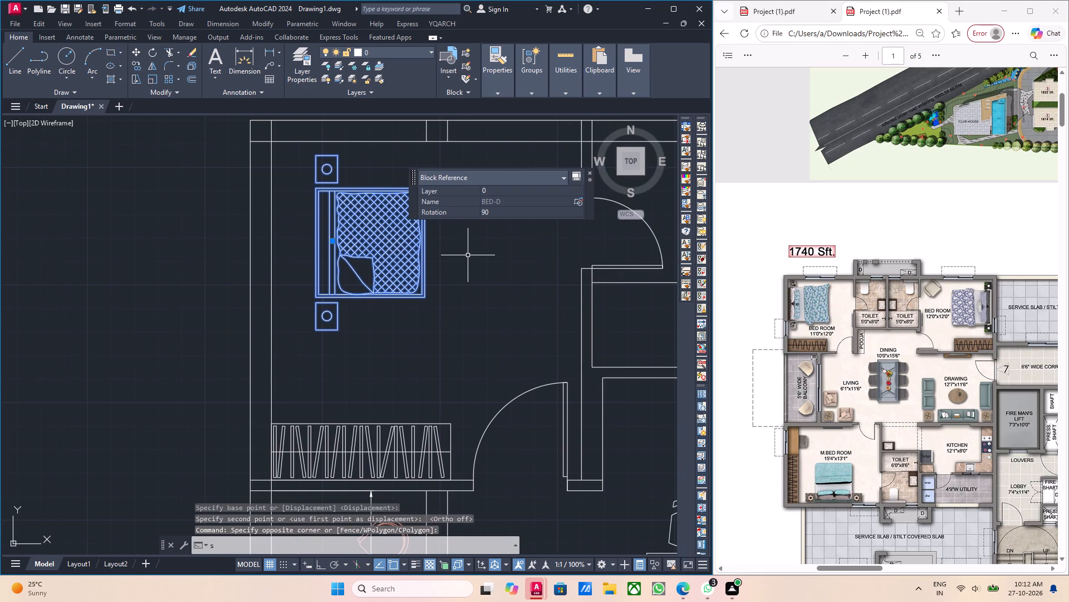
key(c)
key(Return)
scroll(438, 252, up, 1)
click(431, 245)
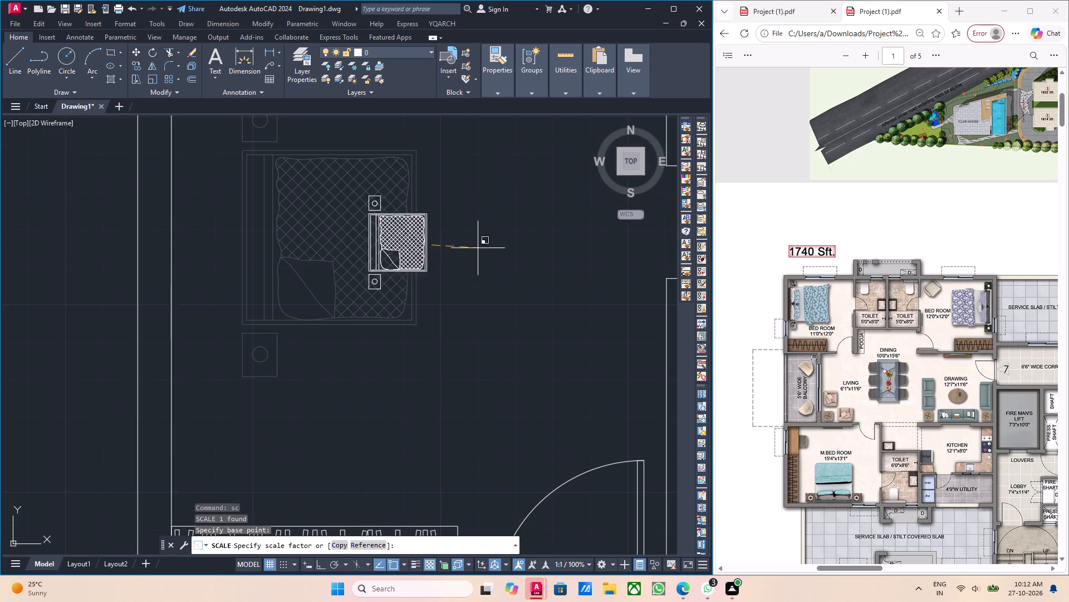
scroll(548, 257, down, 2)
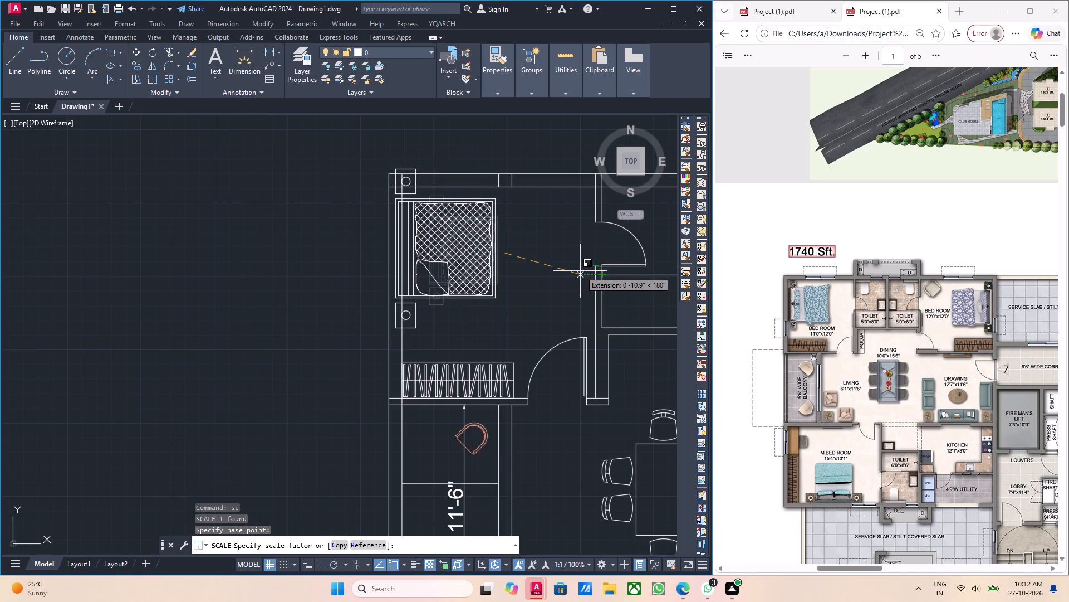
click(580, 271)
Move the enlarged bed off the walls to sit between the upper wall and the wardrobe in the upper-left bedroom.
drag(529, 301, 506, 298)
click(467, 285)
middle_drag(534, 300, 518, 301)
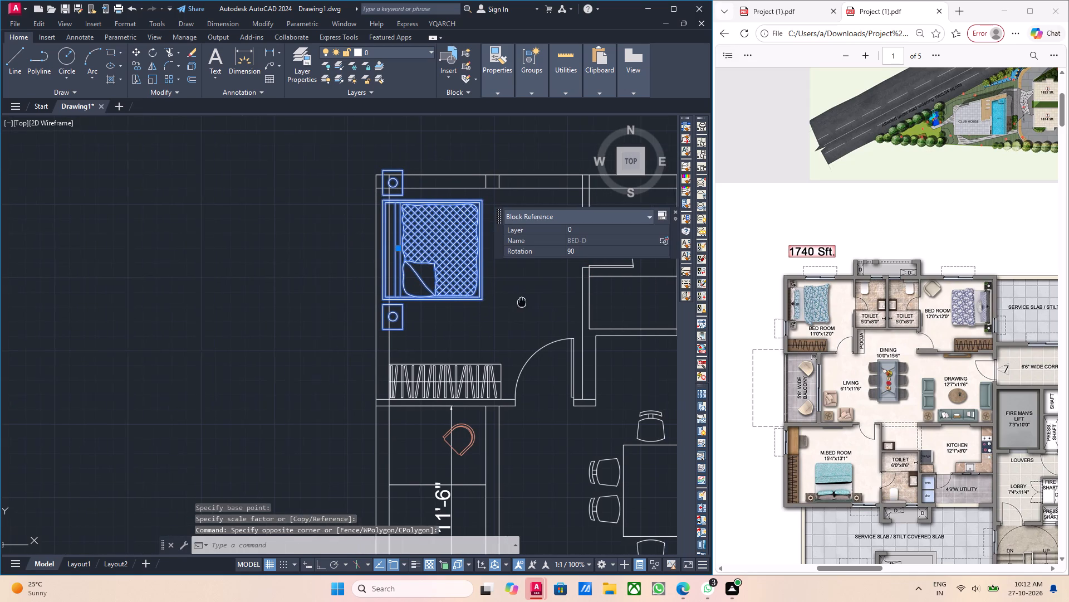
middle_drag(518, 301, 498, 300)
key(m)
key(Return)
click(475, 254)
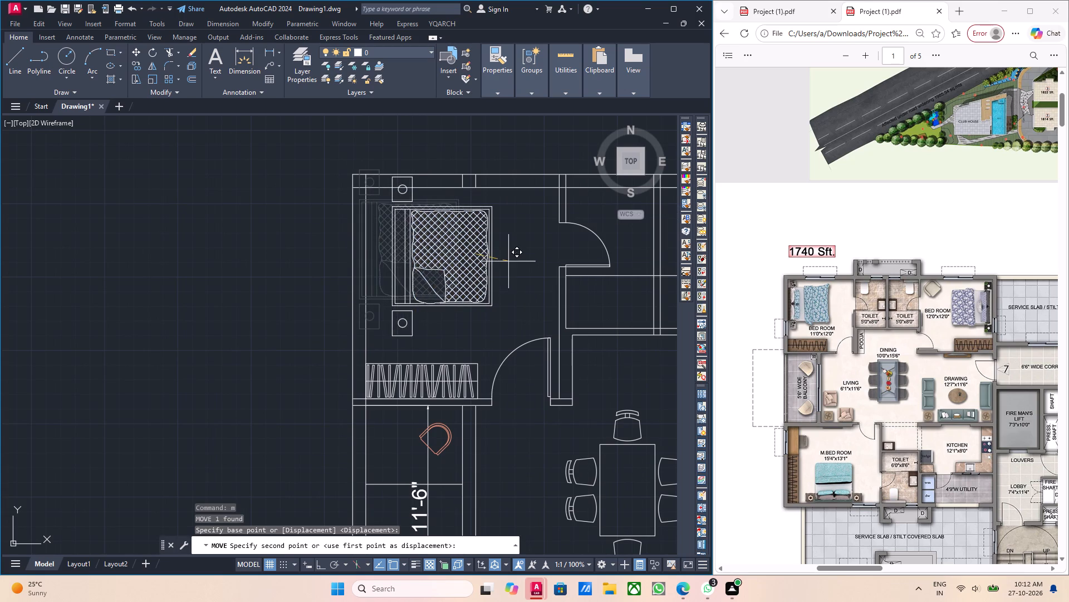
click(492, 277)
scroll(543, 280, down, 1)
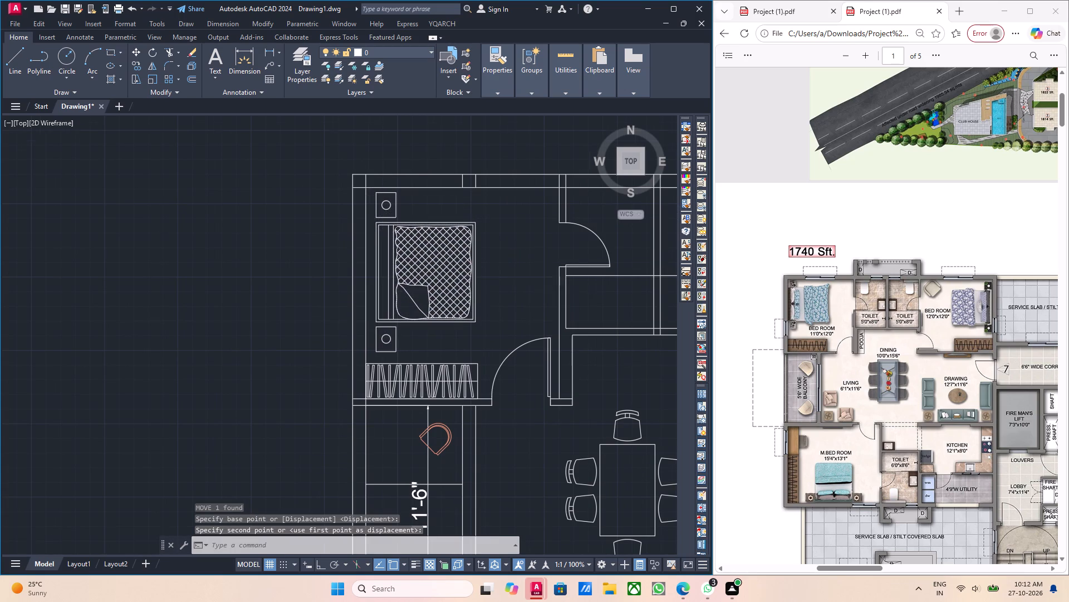
Delete the double bed block from the upper-left bedroom.
scroll(529, 275, down, 1)
scroll(508, 276, up, 3)
drag(540, 322, 528, 326)
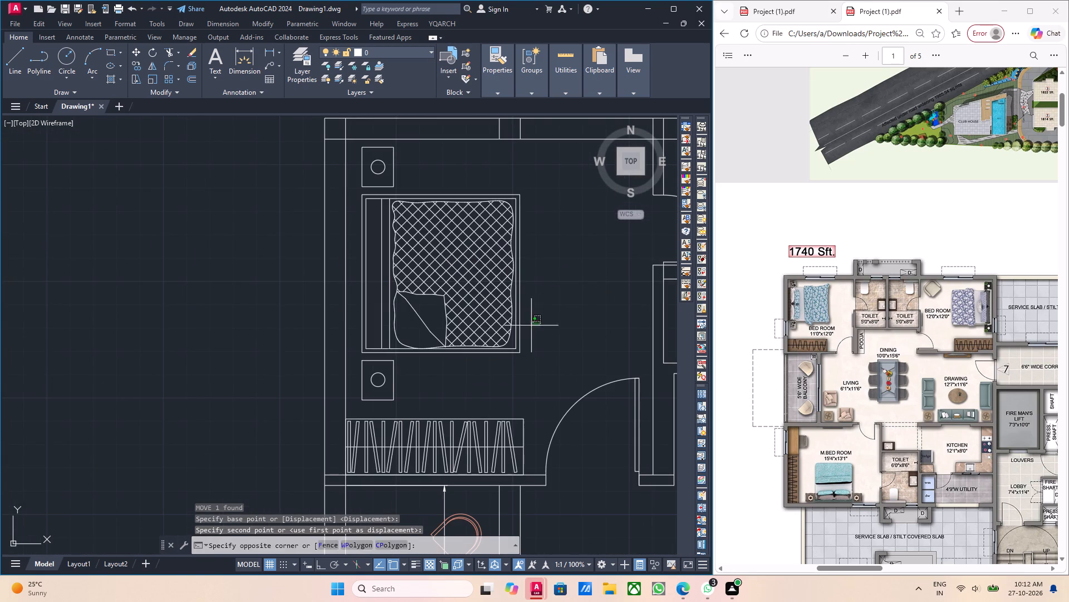
drag(528, 326, 509, 324)
drag(453, 277, 460, 281)
middle_drag(504, 288, 494, 290)
key(Delete)
scroll(513, 281, down, 3)
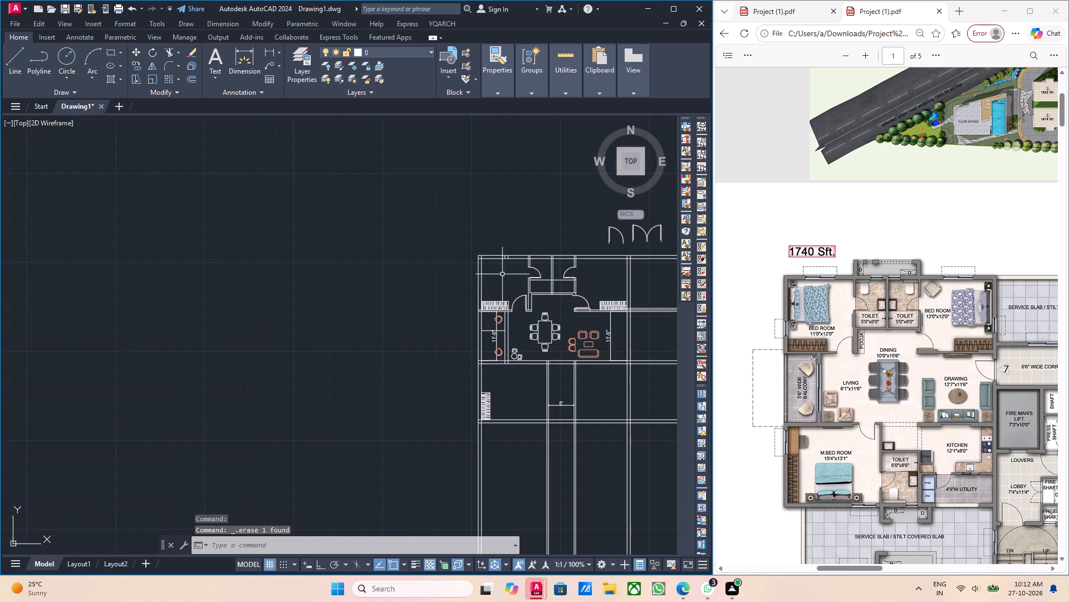
scroll(502, 274, down, 2)
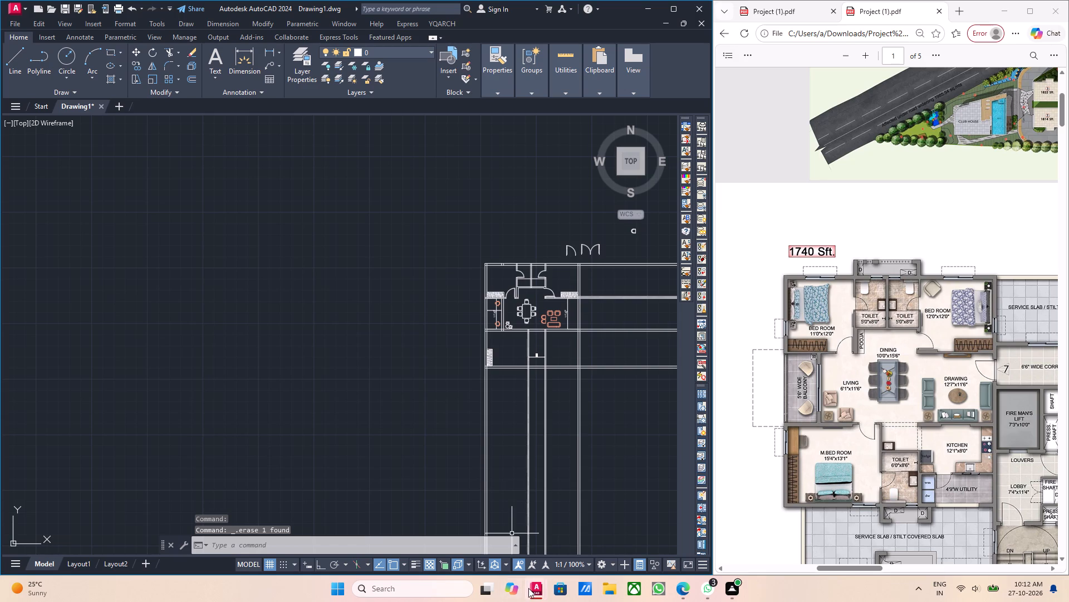
Switch to the Autocad Blocks (2) drawing, clear the old selection and examine the bedroom furniture blocks for a suitable bed.
click(613, 532)
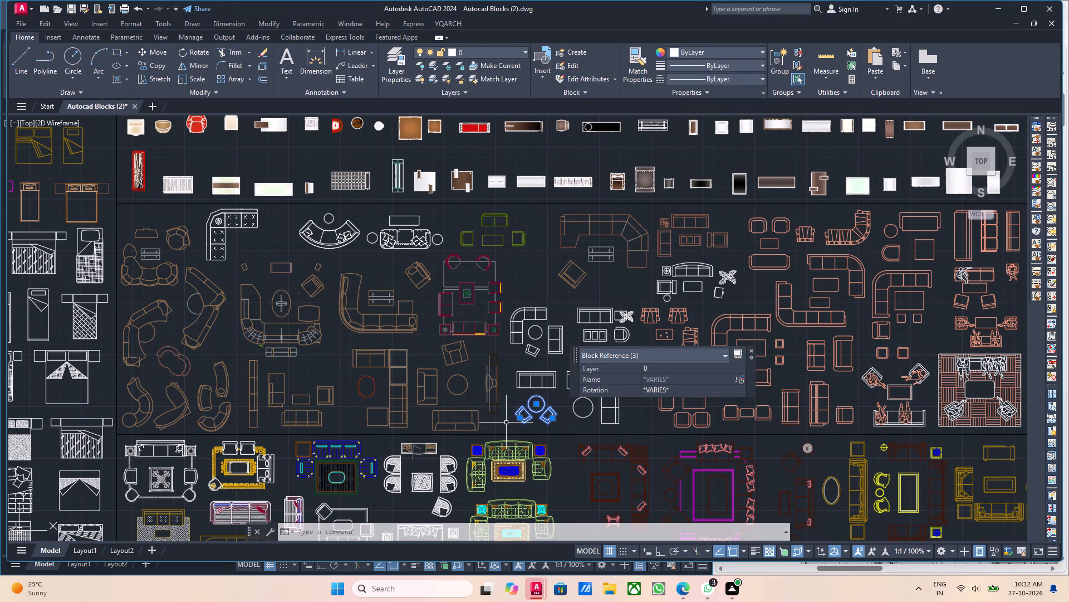
key(Escape)
scroll(439, 347, down, 3)
middle_drag(509, 348, 509, 354)
middle_drag(622, 319, 617, 338)
middle_drag(608, 322, 606, 344)
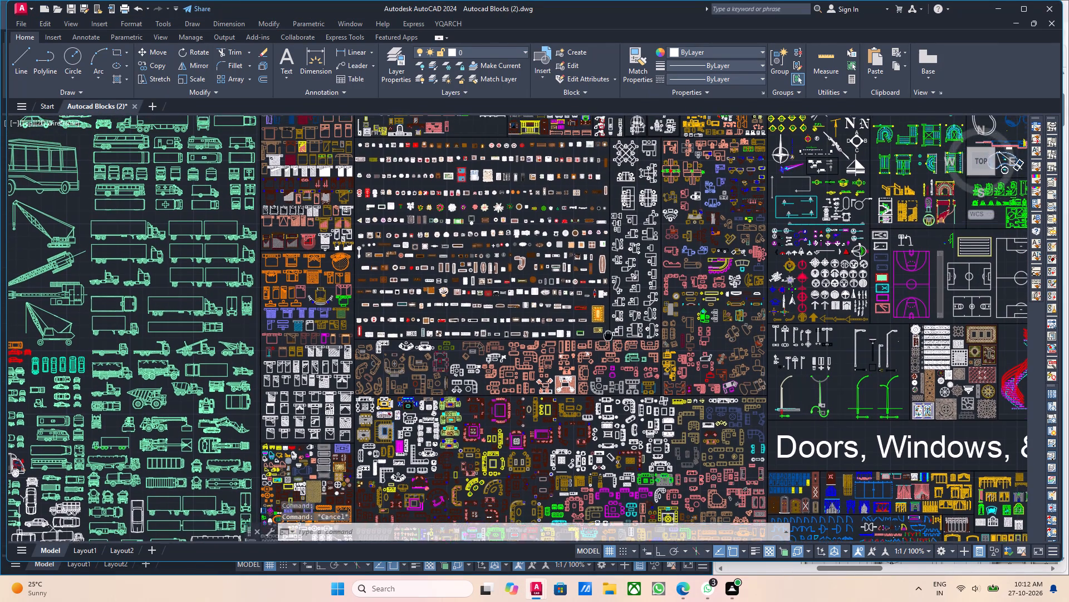
middle_drag(606, 344, 605, 344)
scroll(586, 338, down, 1)
scroll(517, 198, up, 2)
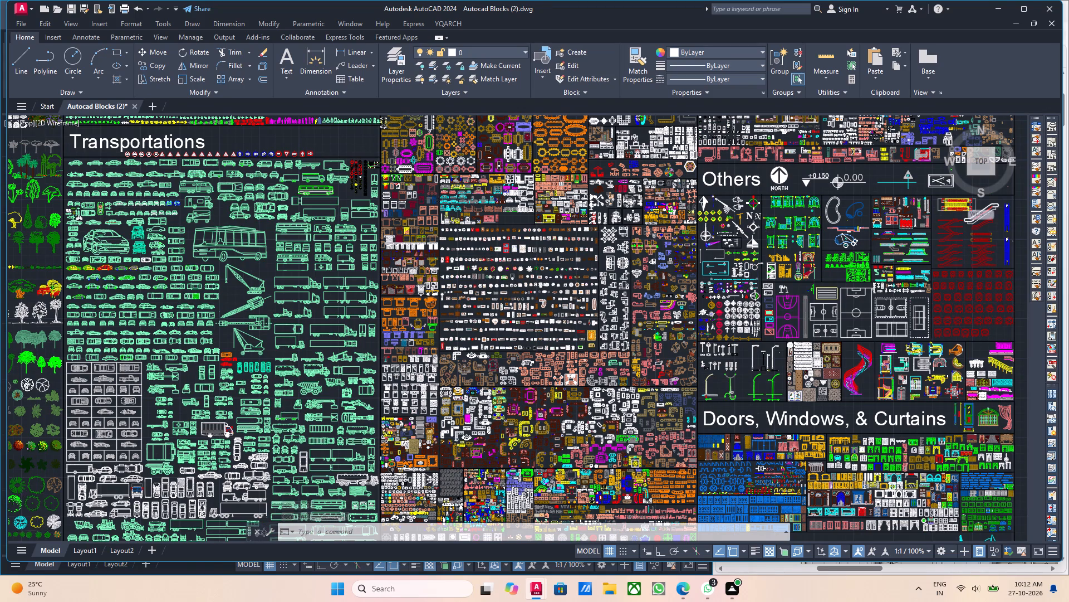
scroll(517, 198, up, 4)
middle_drag(533, 222, 519, 242)
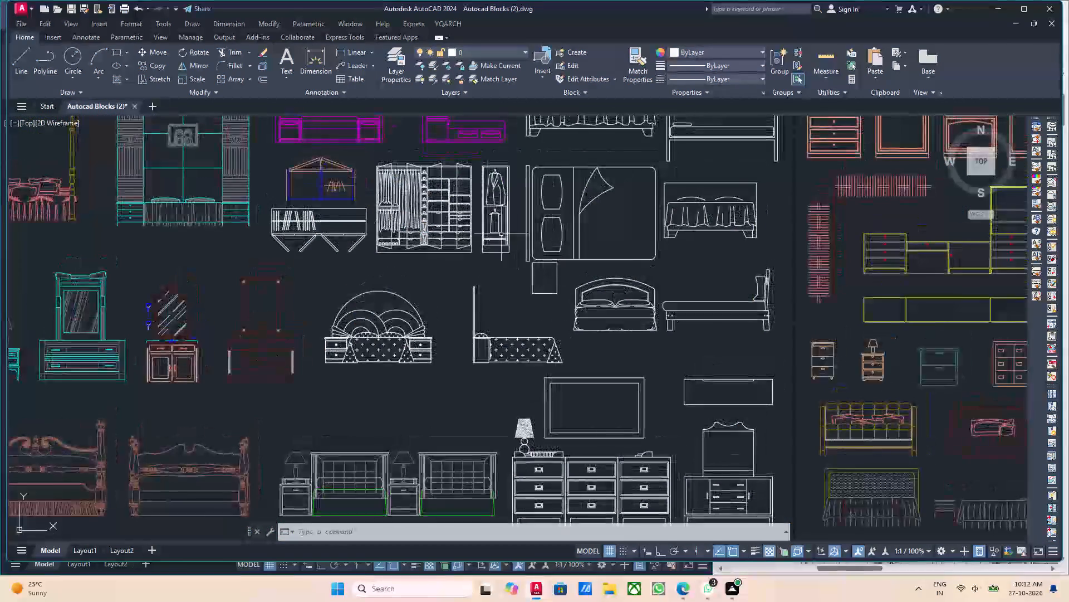
scroll(493, 232, down, 1)
middle_drag(477, 255, 463, 317)
scroll(461, 287, up, 1)
middle_drag(465, 307, 484, 358)
middle_drag(459, 332, 474, 381)
middle_drag(449, 353, 458, 394)
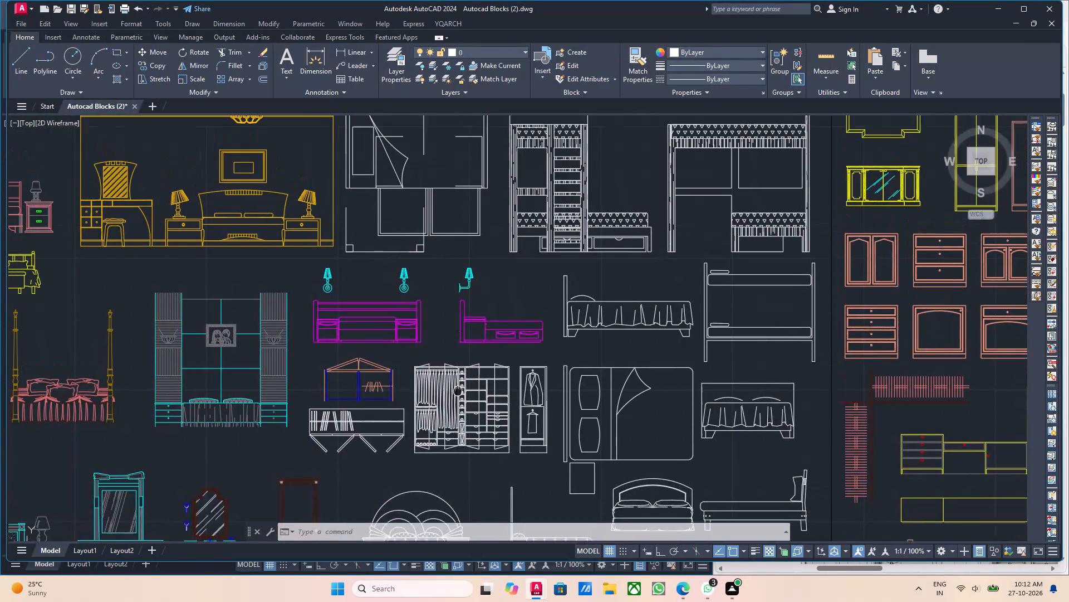
middle_drag(458, 394, 459, 413)
scroll(524, 334, down, 2)
scroll(538, 318, up, 1)
scroll(542, 318, down, 1)
Look over the Furniture section of the block library, from the bedroom blocks up to the dining tables beneath its heading.
middle_drag(351, 274, 424, 280)
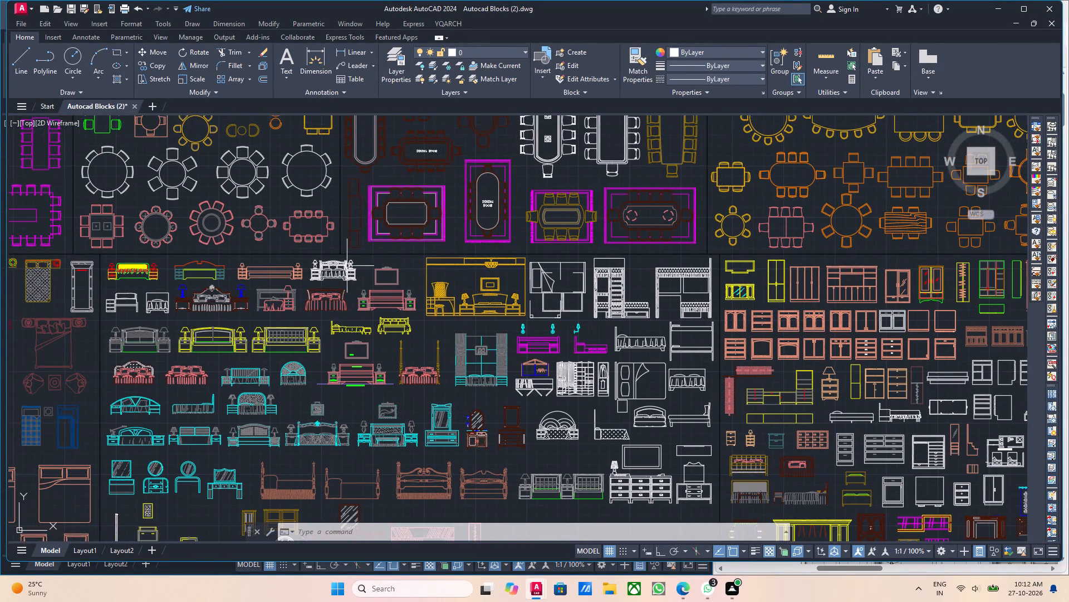
middle_drag(359, 271, 509, 285)
middle_drag(423, 283, 530, 288)
middle_drag(467, 282, 542, 282)
middle_click(601, 281)
scroll(513, 272, down, 2)
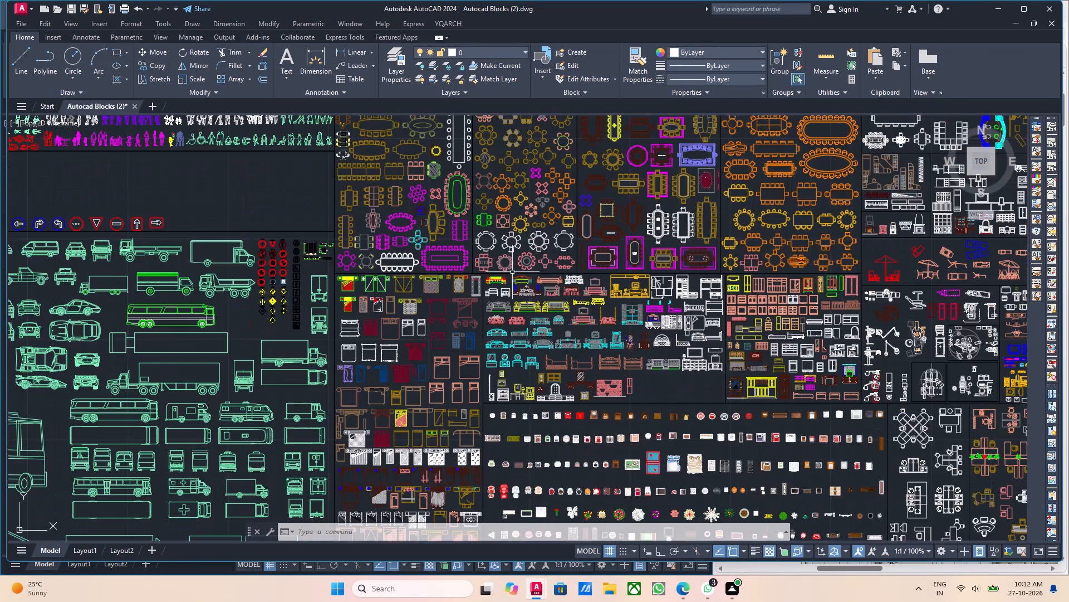
middle_drag(615, 245, 594, 304)
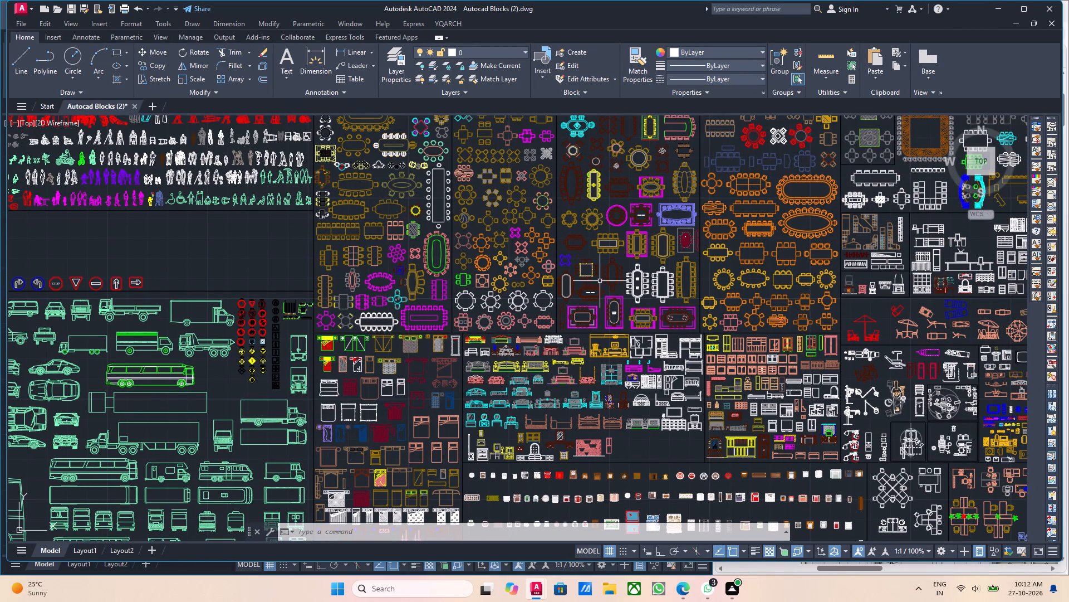
middle_drag(612, 270, 602, 295)
middle_drag(692, 300, 624, 301)
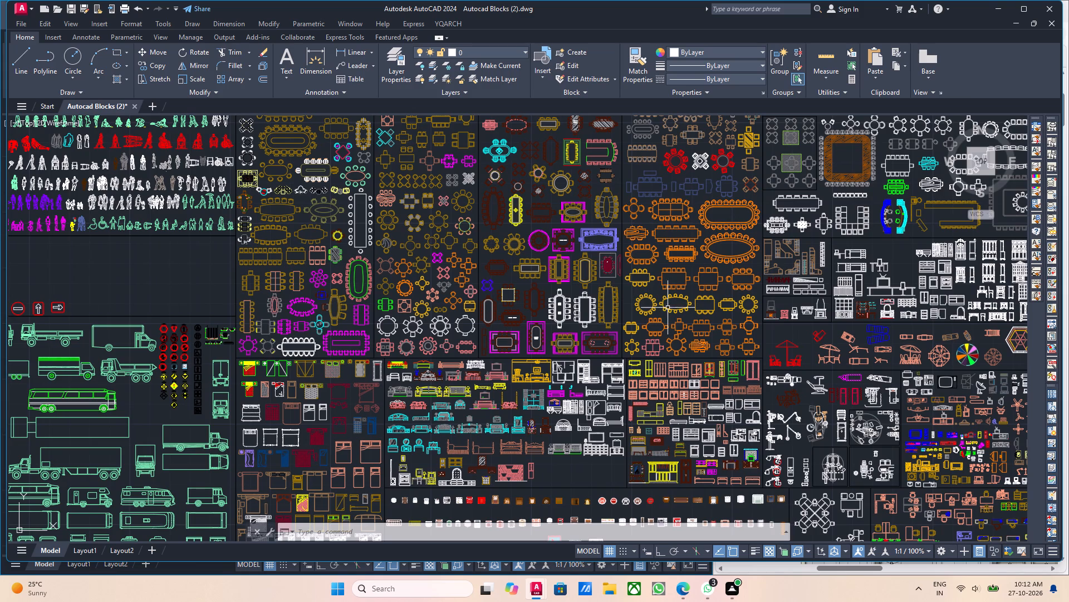
middle_drag(704, 323, 631, 352)
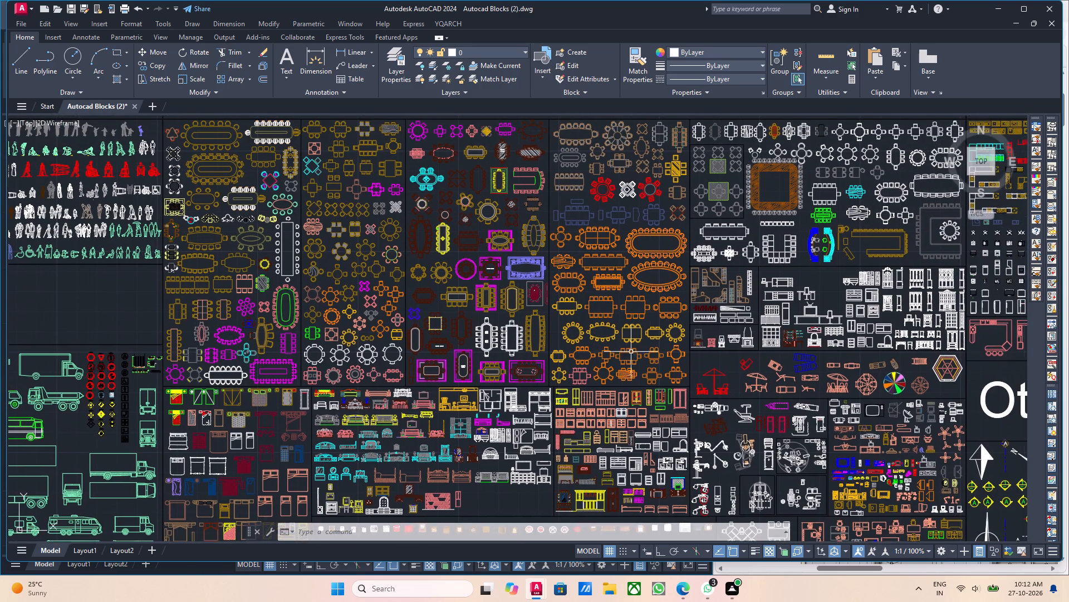
middle_drag(684, 313, 669, 336)
middle_drag(673, 301, 656, 321)
middle_drag(733, 305, 715, 310)
middle_drag(590, 290, 597, 318)
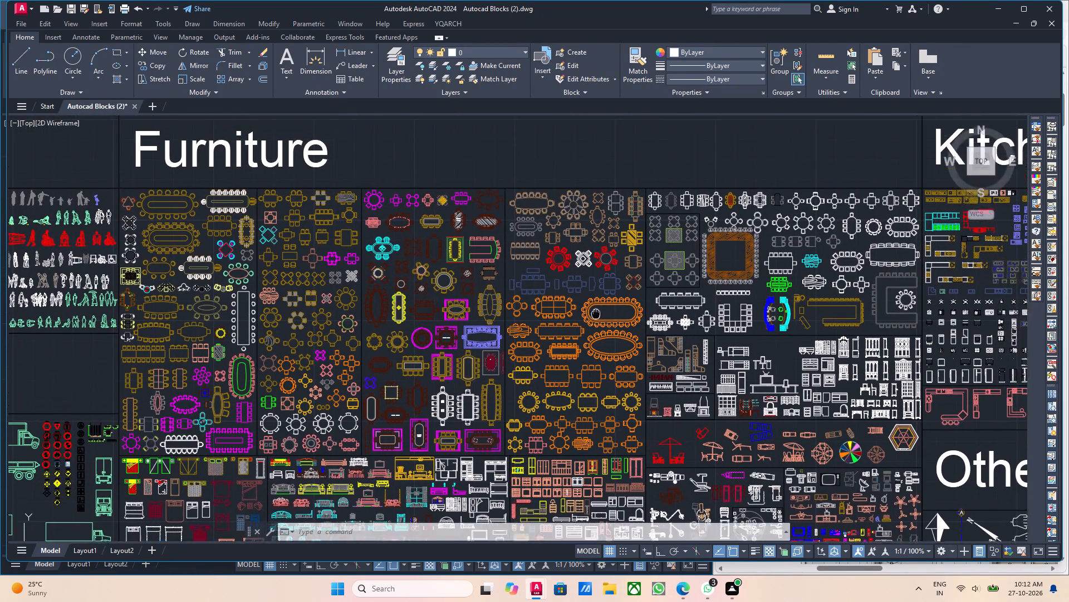
middle_drag(597, 318, 598, 329)
middle_drag(502, 302, 531, 324)
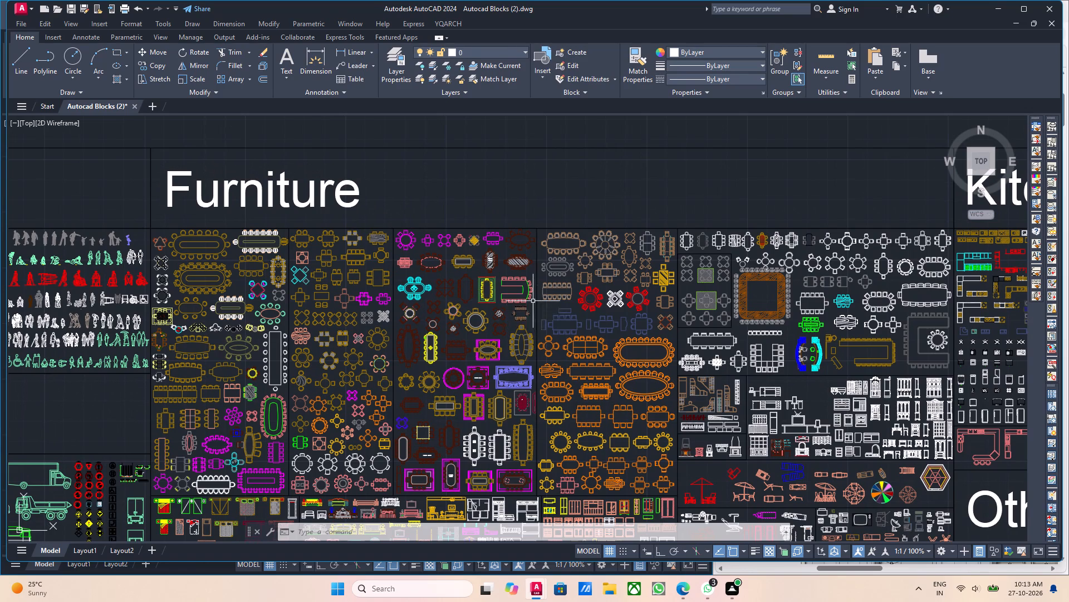
Examine the bed elevation, wardrobe and cabinet blocks below the dining tables in the Furniture section.
scroll(573, 317, down, 2)
middle_drag(562, 367, 555, 345)
scroll(548, 372, up, 3)
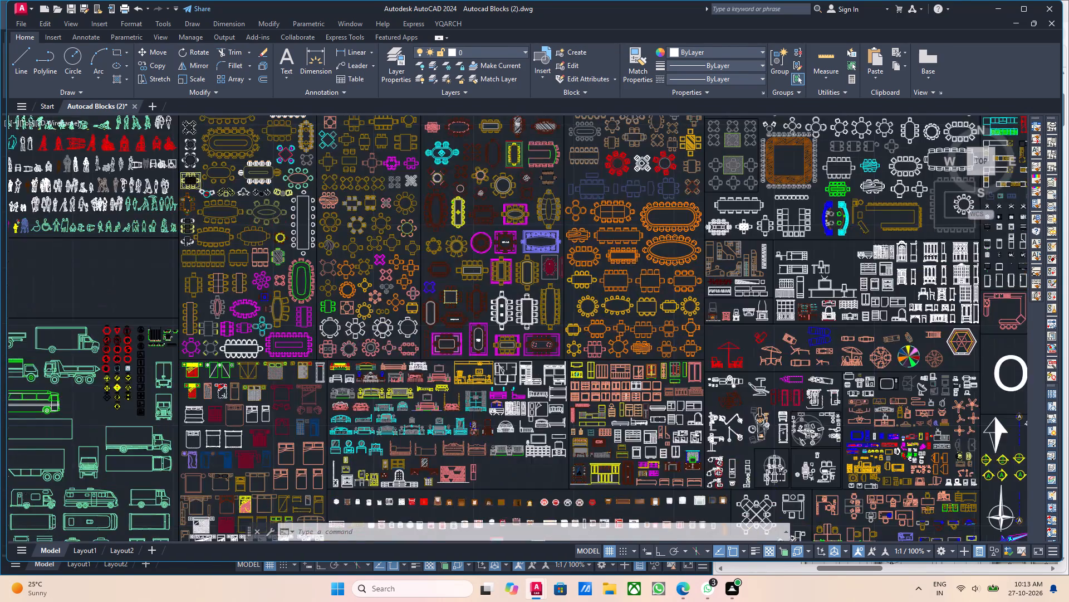
scroll(552, 391, up, 1)
middle_drag(598, 387, 573, 369)
middle_drag(632, 386, 592, 353)
middle_drag(666, 357, 635, 348)
middle_drag(673, 366, 636, 346)
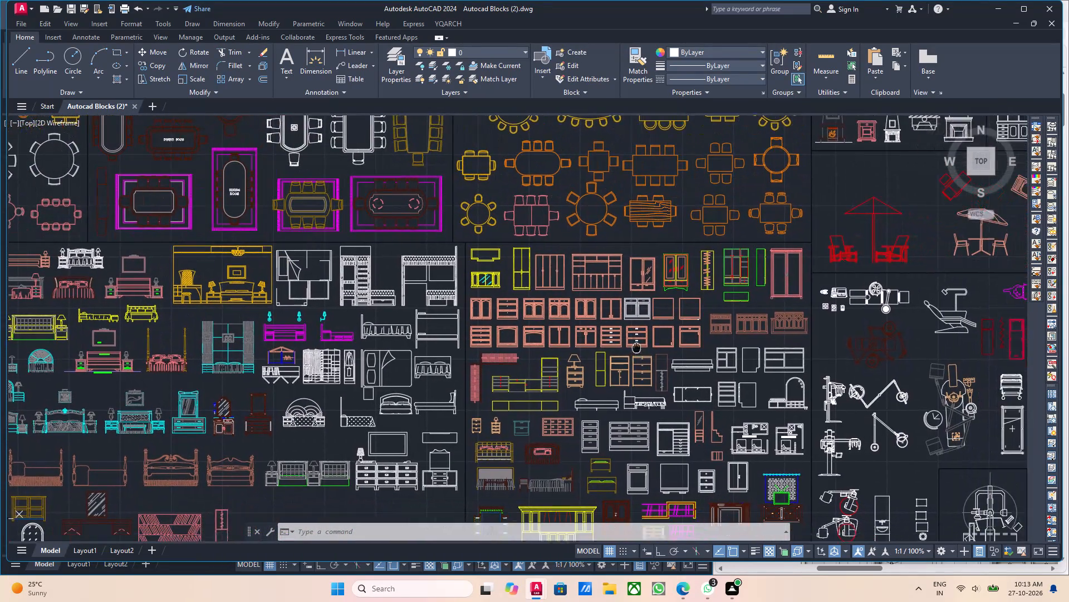
middle_drag(636, 346, 635, 333)
middle_drag(664, 355, 631, 264)
middle_drag(641, 322, 641, 305)
scroll(651, 308, down, 1)
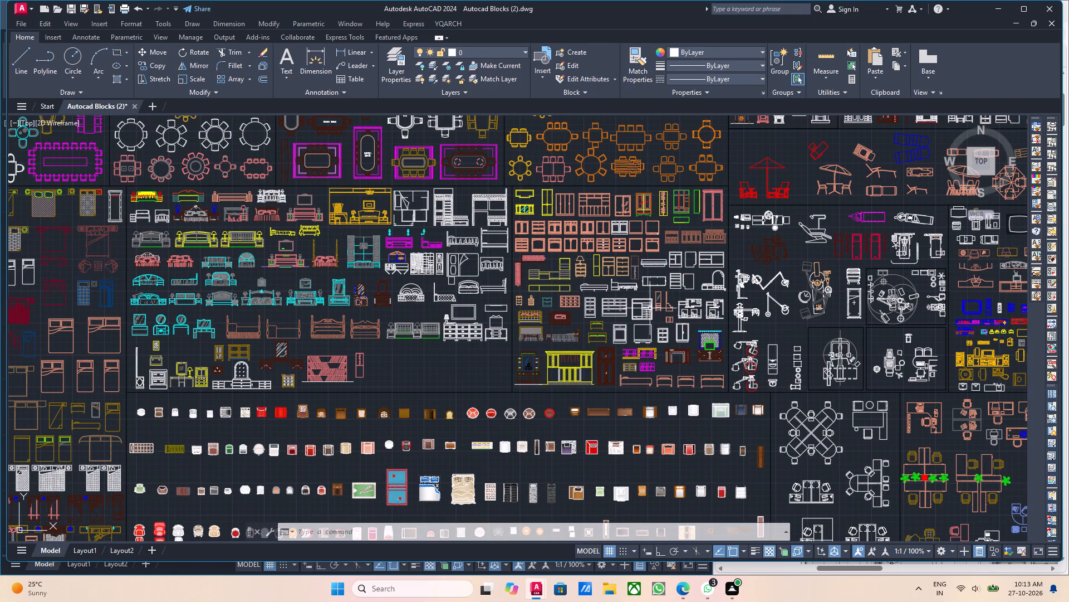
scroll(707, 395, up, 2)
scroll(709, 377, down, 2)
middle_drag(688, 361, 691, 380)
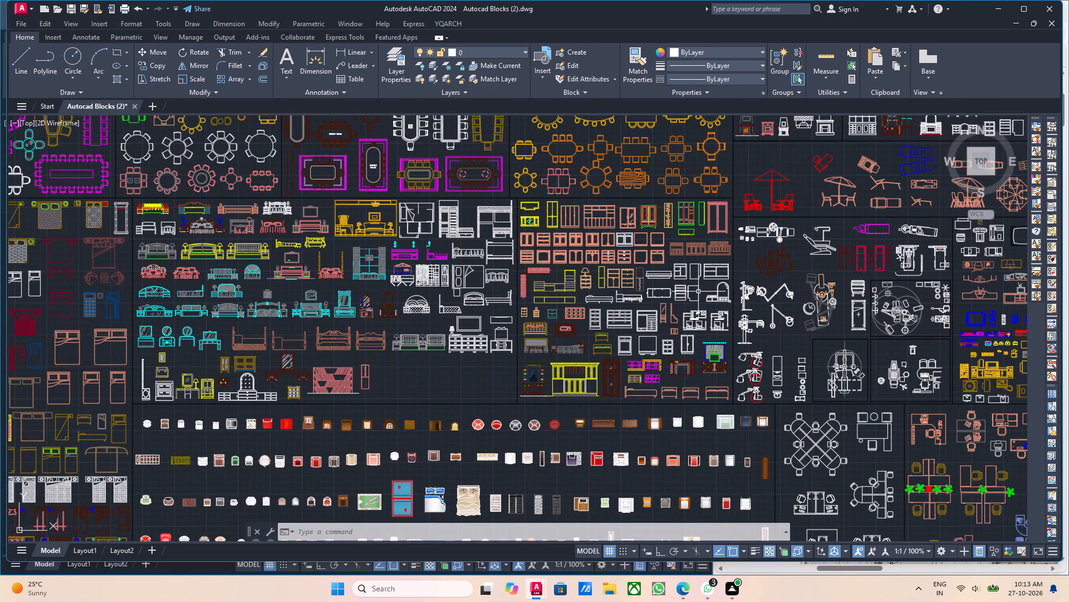
middle_drag(699, 294, 703, 335)
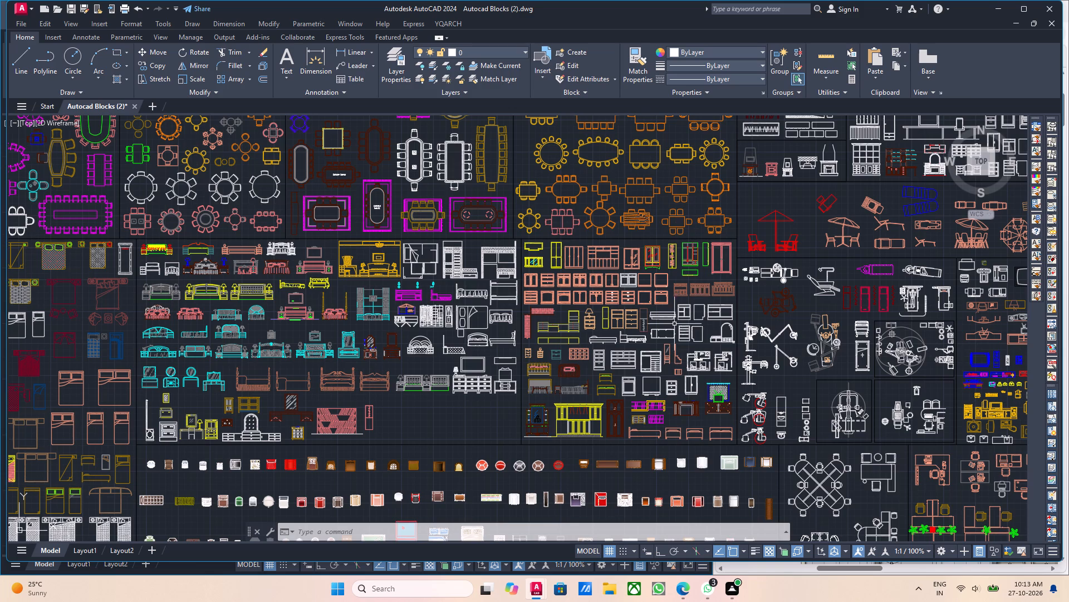
Examine the upper rows of plan-view bed blocks beside the bed elevations in the Furniture section.
middle_drag(393, 391, 534, 418)
middle_drag(431, 402, 475, 403)
middle_drag(396, 402, 428, 402)
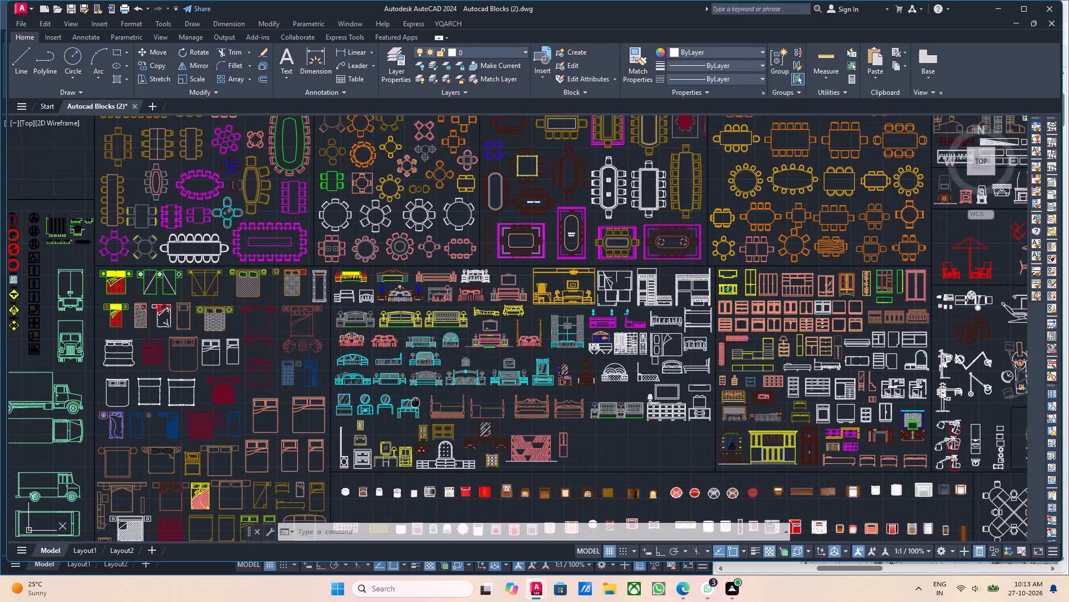
middle_drag(428, 402, 444, 404)
scroll(349, 333, up, 3)
middle_drag(361, 332, 377, 344)
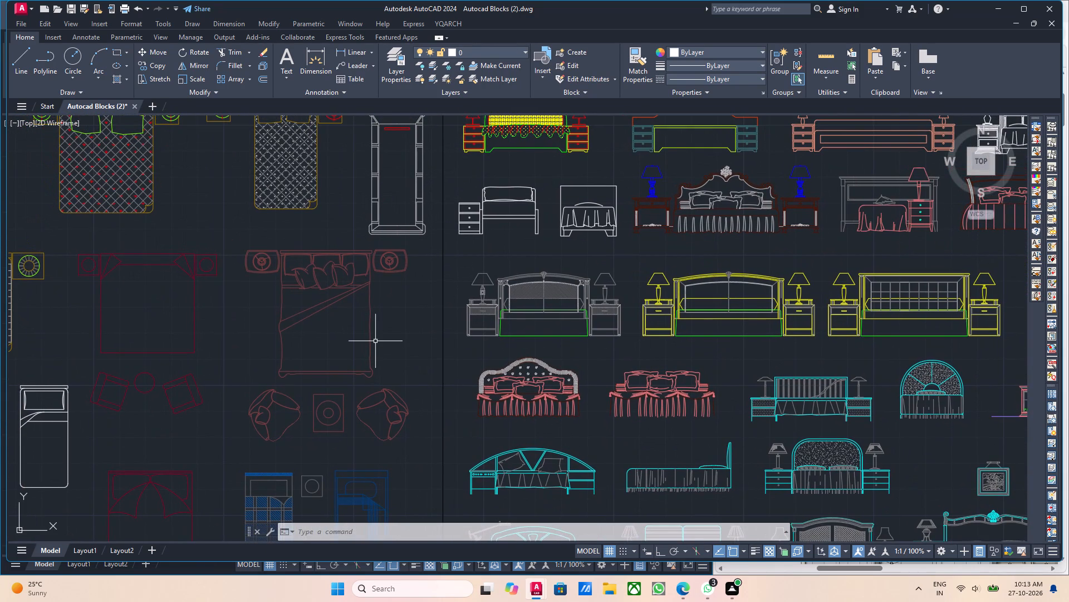
scroll(567, 76, up, 1)
scroll(556, 114, down, 2)
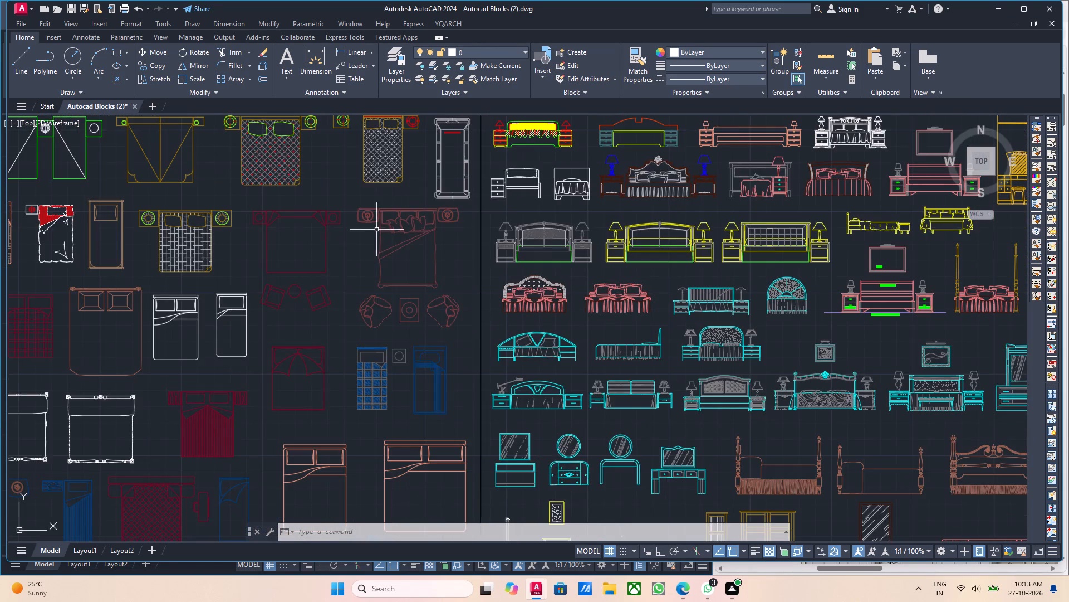
middle_drag(404, 261, 449, 352)
middle_click(306, 272)
scroll(285, 272, down, 1)
middle_drag(287, 281, 325, 285)
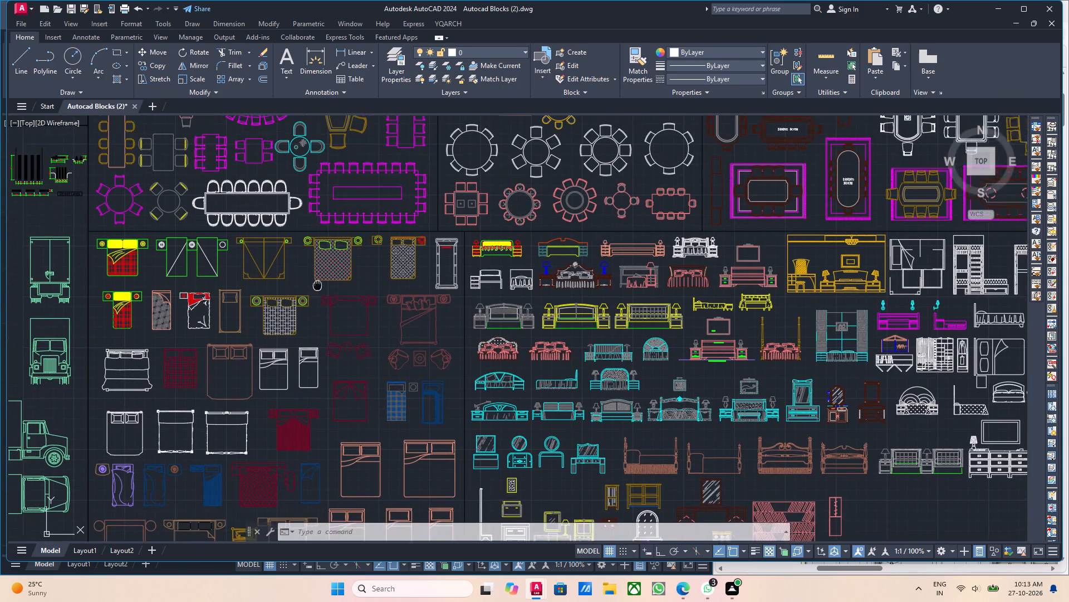
middle_drag(325, 285, 357, 285)
middle_drag(317, 303, 389, 309)
middle_drag(365, 350, 434, 300)
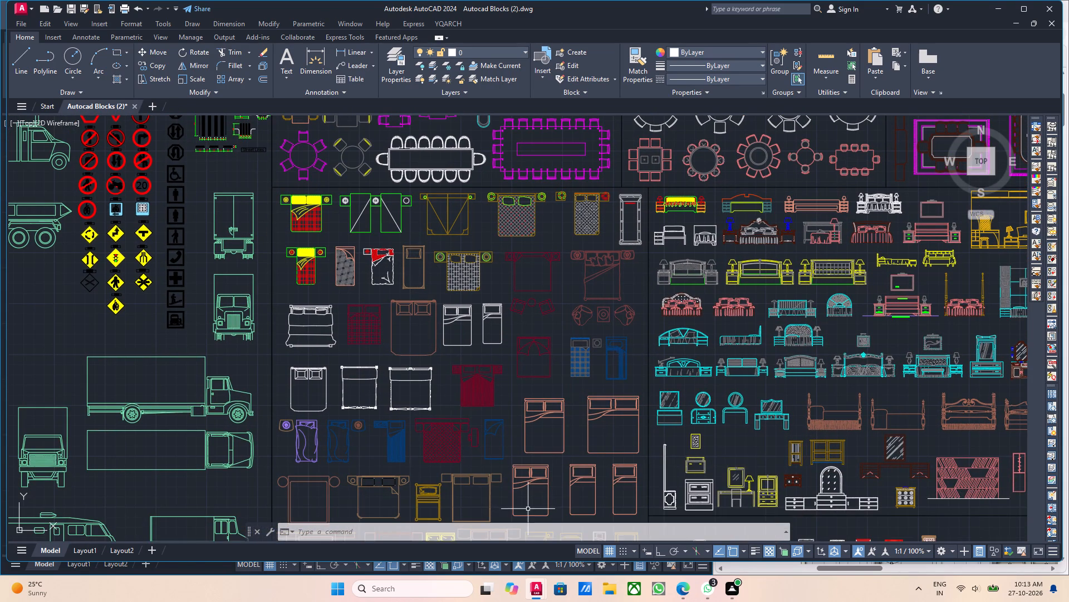
Examine the lower rows of plan-view bed blocks, from the coloured beds down to the white double beds with bedside tables.
click(484, 550)
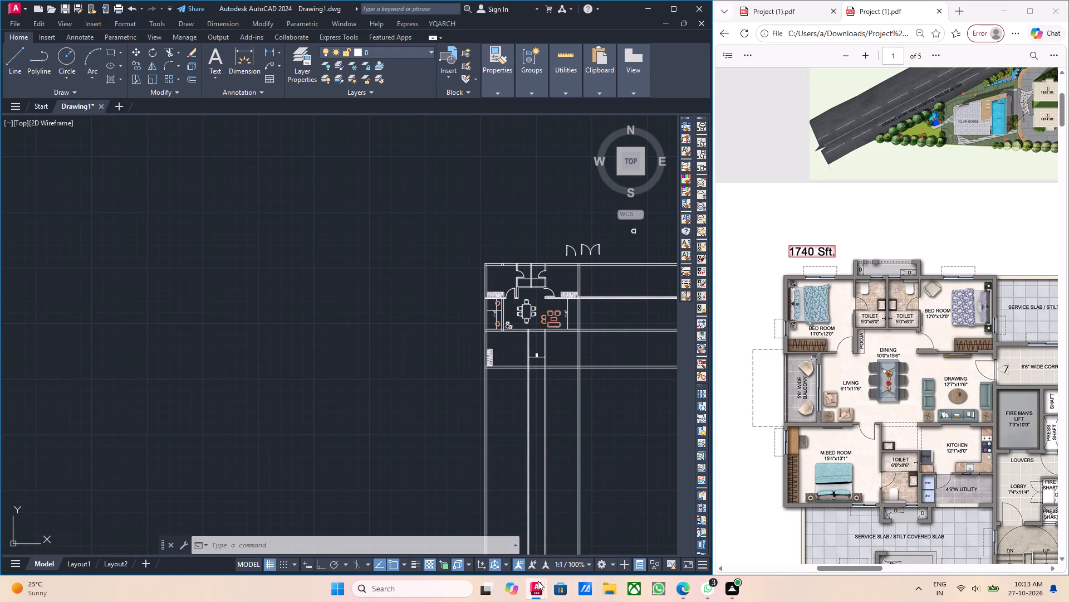
click(616, 532)
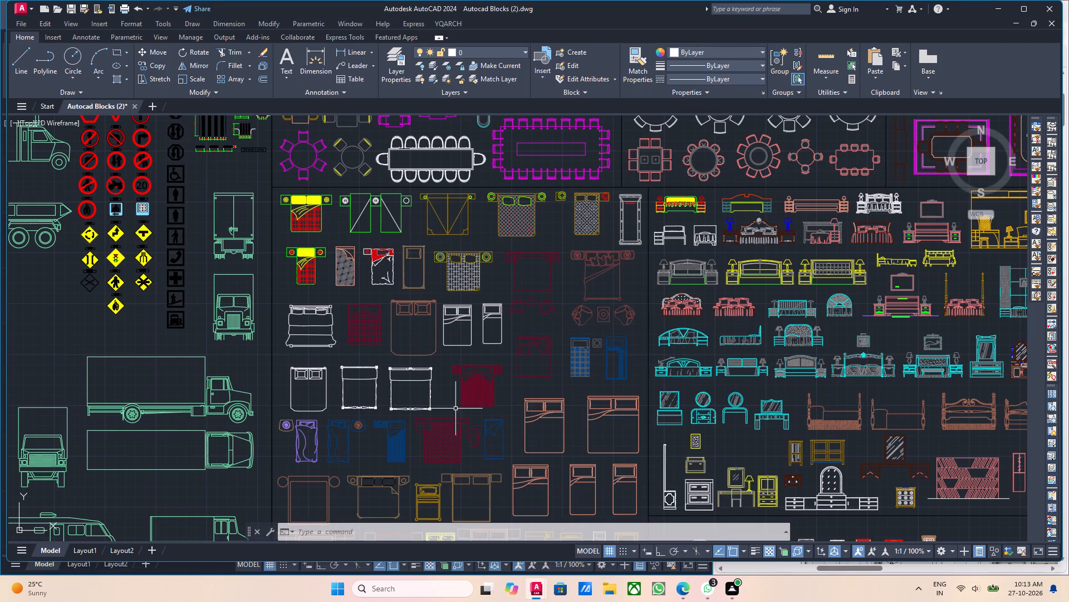
scroll(451, 403, down, 1)
middle_drag(464, 422, 443, 388)
middle_drag(434, 405, 431, 389)
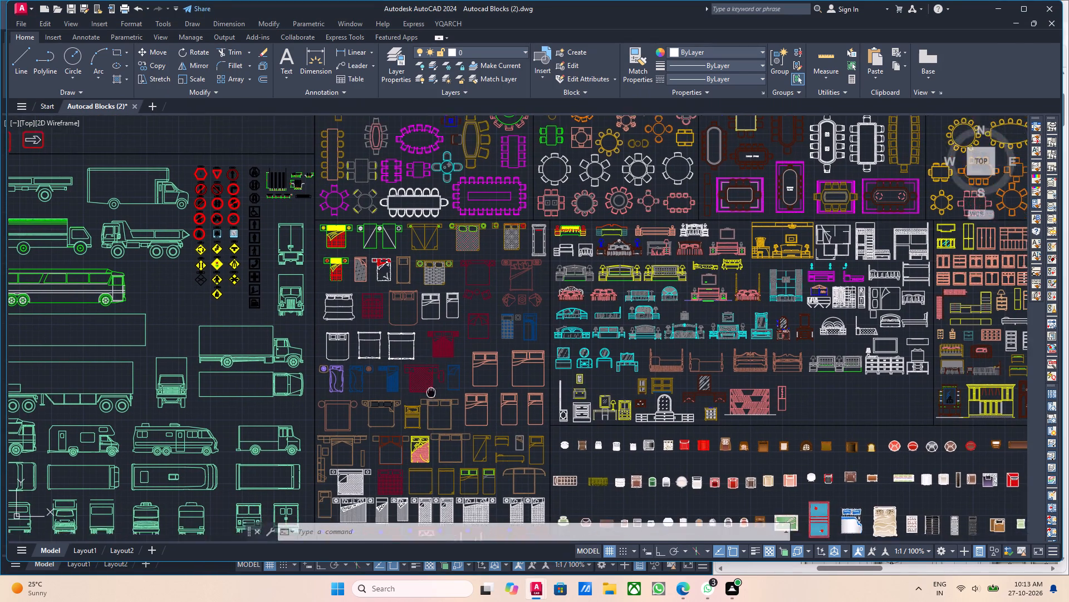
middle_drag(431, 389, 438, 297)
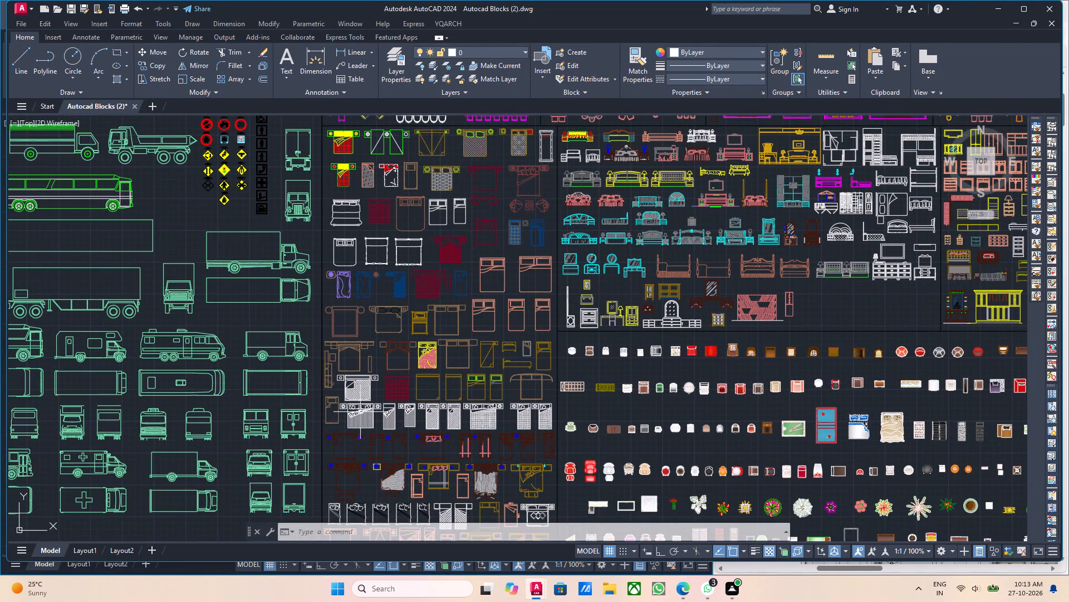
scroll(378, 410, down, 1)
middle_drag(409, 410, 467, 234)
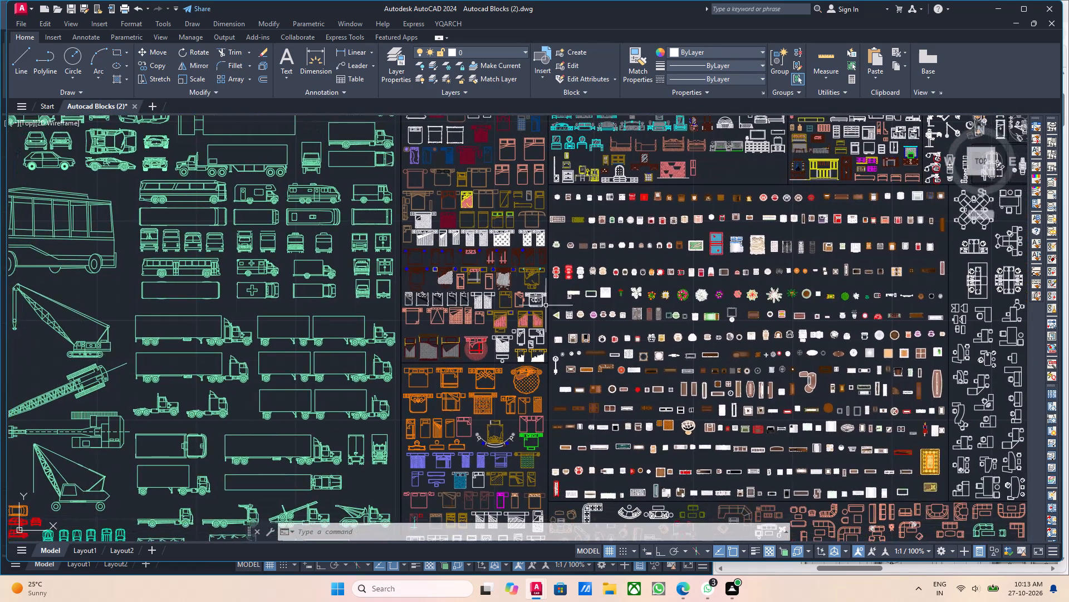
scroll(523, 385, up, 3)
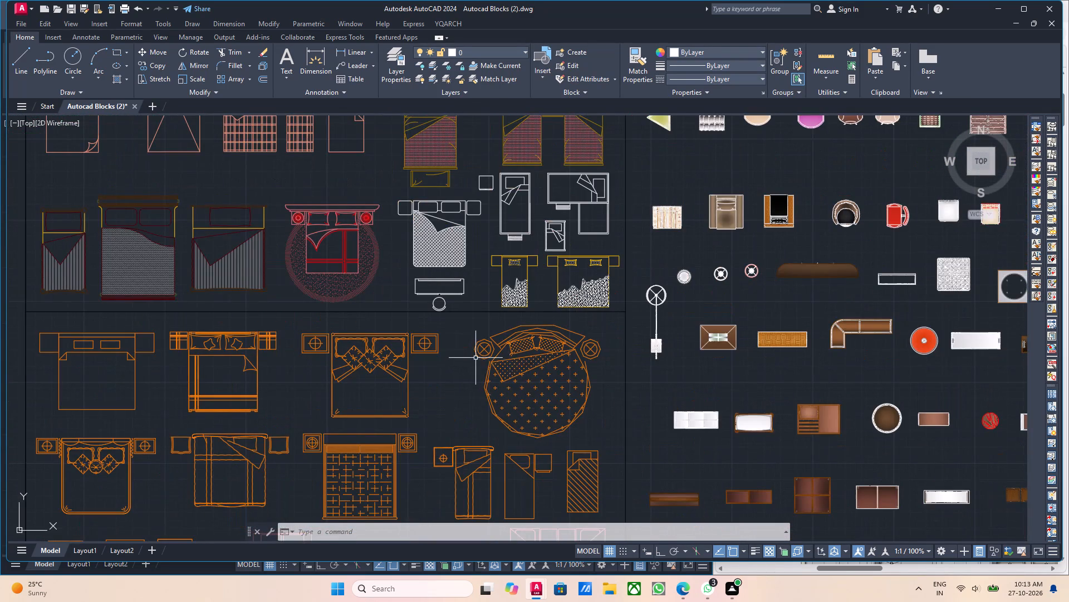
scroll(477, 357, down, 1)
middle_drag(529, 365, 562, 305)
middle_drag(496, 348, 561, 319)
middle_drag(482, 350, 555, 336)
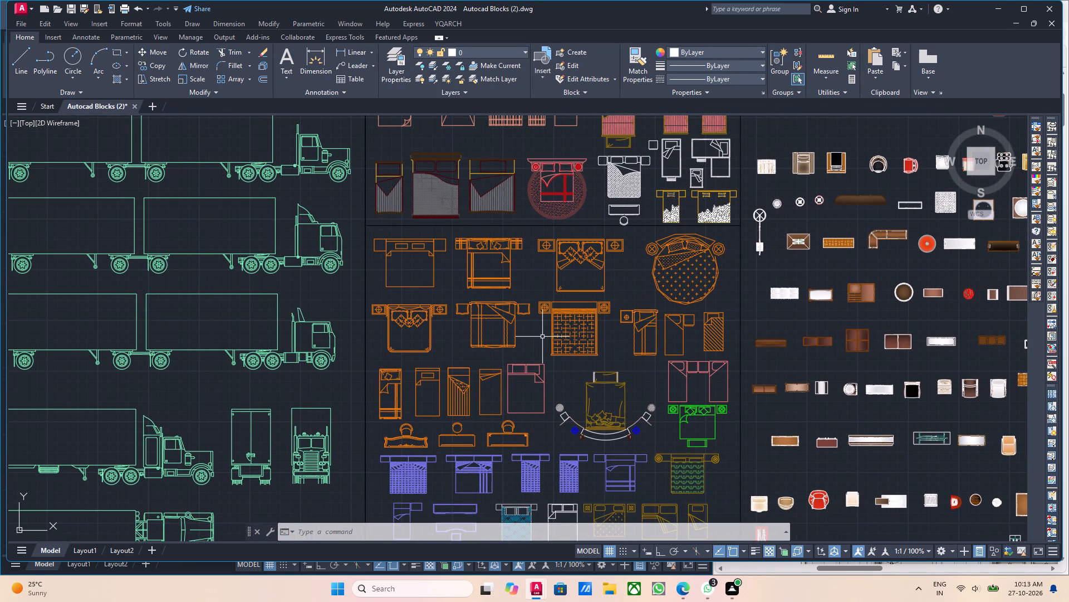
scroll(543, 337, down, 1)
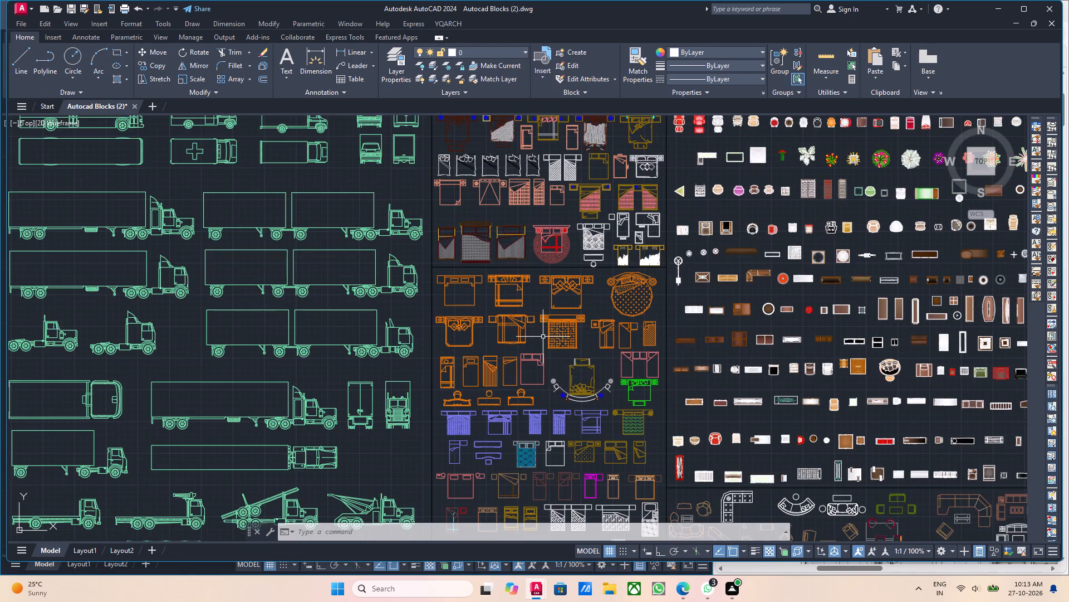
middle_drag(566, 370, 549, 317)
scroll(570, 347, up, 1)
middle_drag(638, 387, 614, 320)
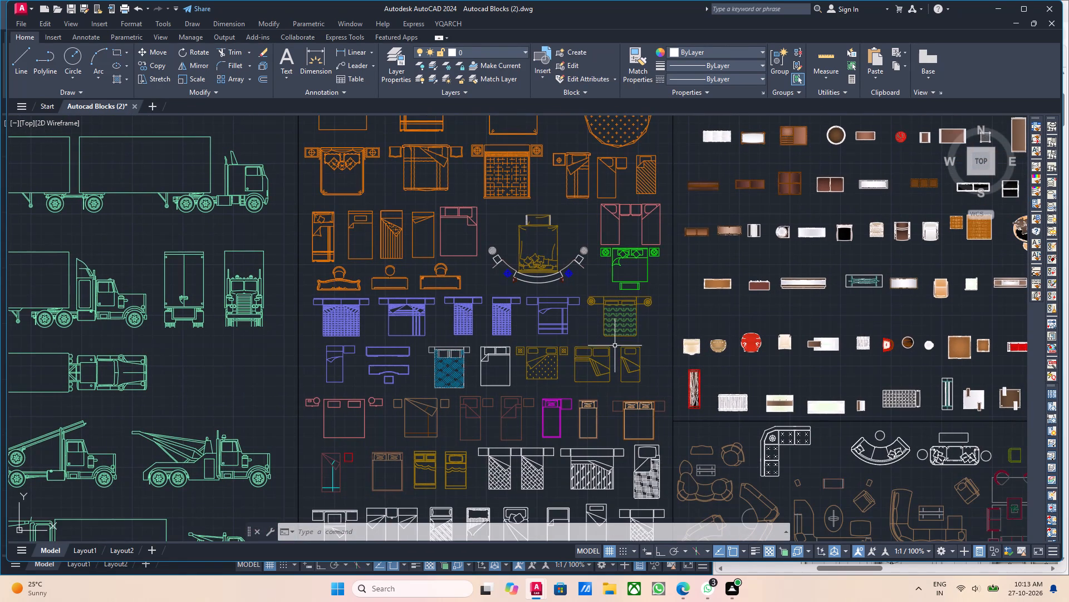
middle_drag(586, 367, 588, 325)
middle_drag(550, 427, 544, 349)
middle_drag(540, 394, 531, 349)
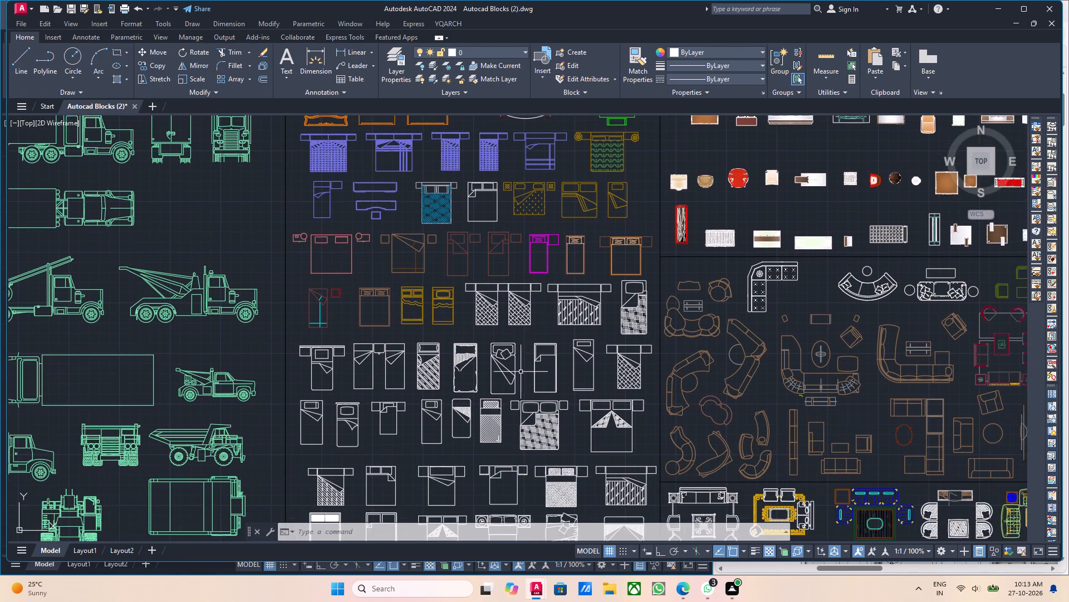
middle_drag(507, 411, 517, 343)
middle_drag(506, 378, 494, 324)
middle_drag(528, 362, 519, 303)
scroll(564, 329, up, 2)
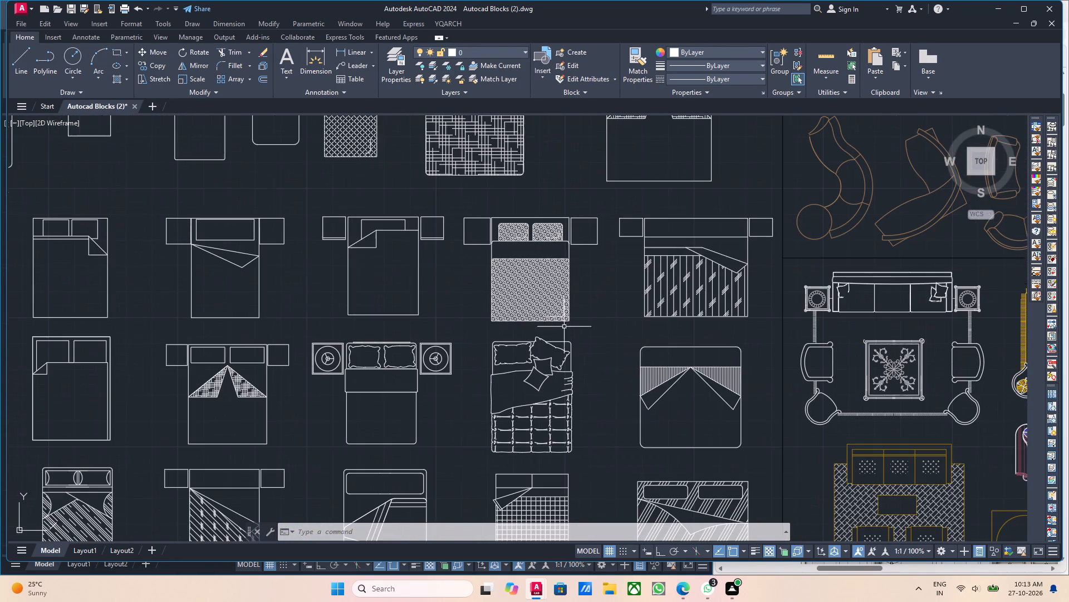
Look over the white plan-view bed blocks again, from the hatched double bed with bedside tables up to the single-bed rows.
click(546, 308)
scroll(567, 307, down, 2)
middle_drag(585, 319, 568, 348)
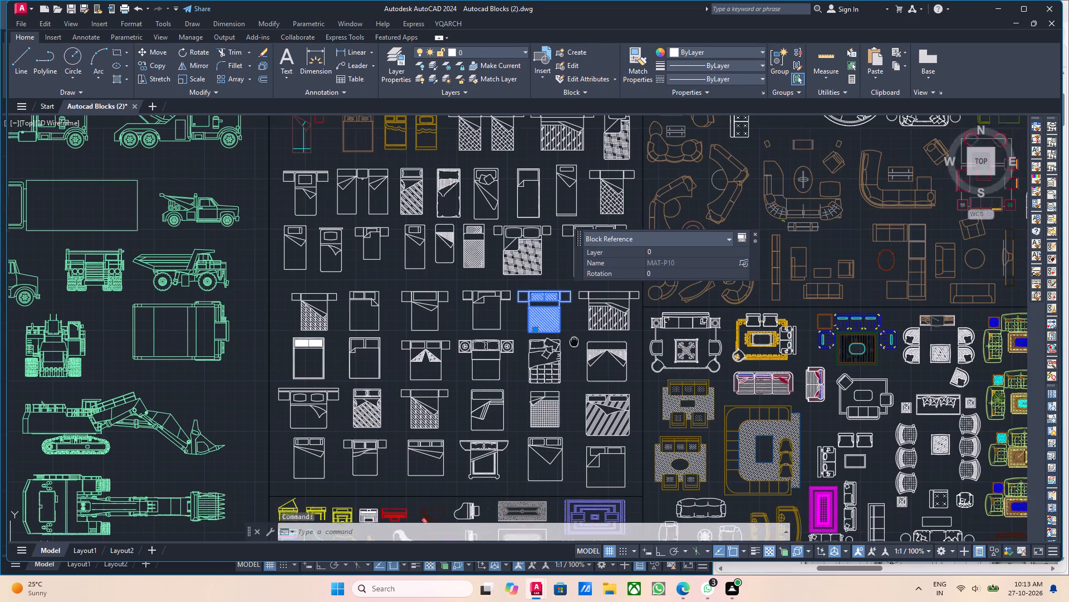
middle_drag(568, 348, 564, 355)
scroll(562, 353, down, 1)
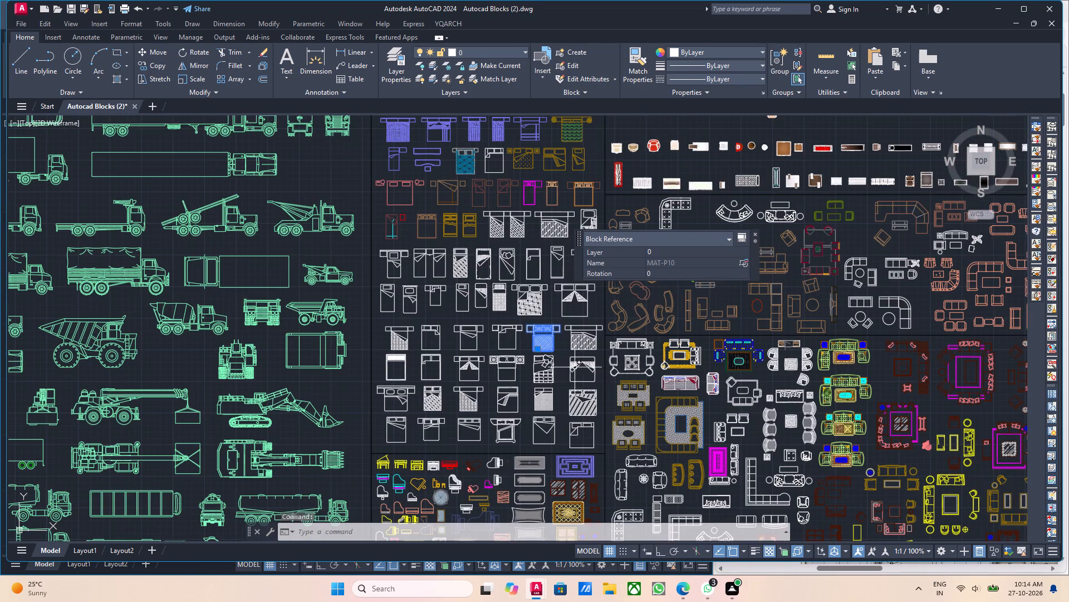
middle_drag(575, 371, 575, 331)
scroll(591, 373, up, 1)
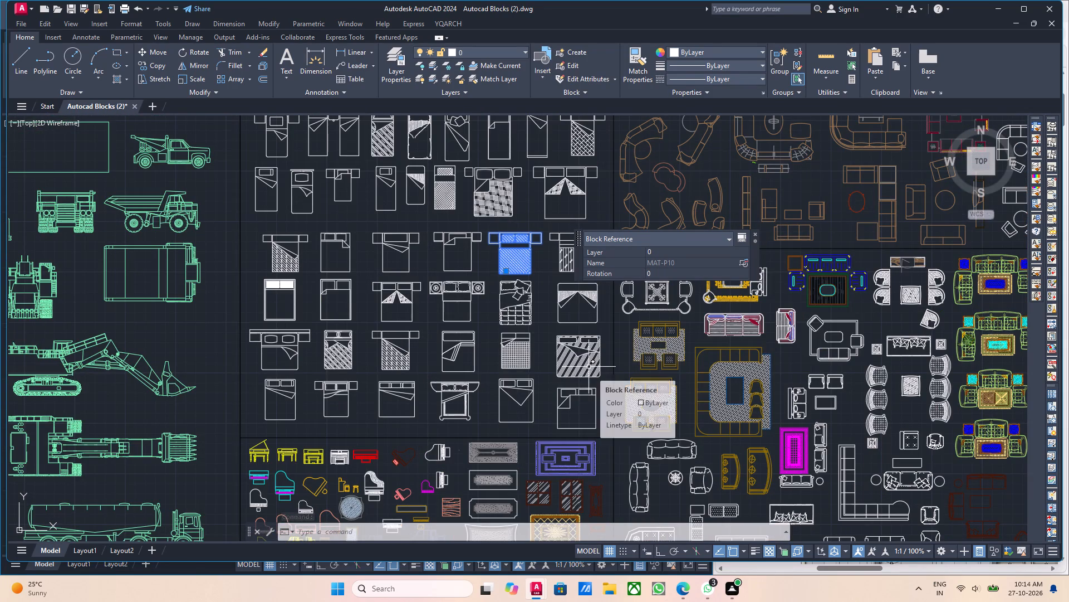
scroll(589, 367, down, 1)
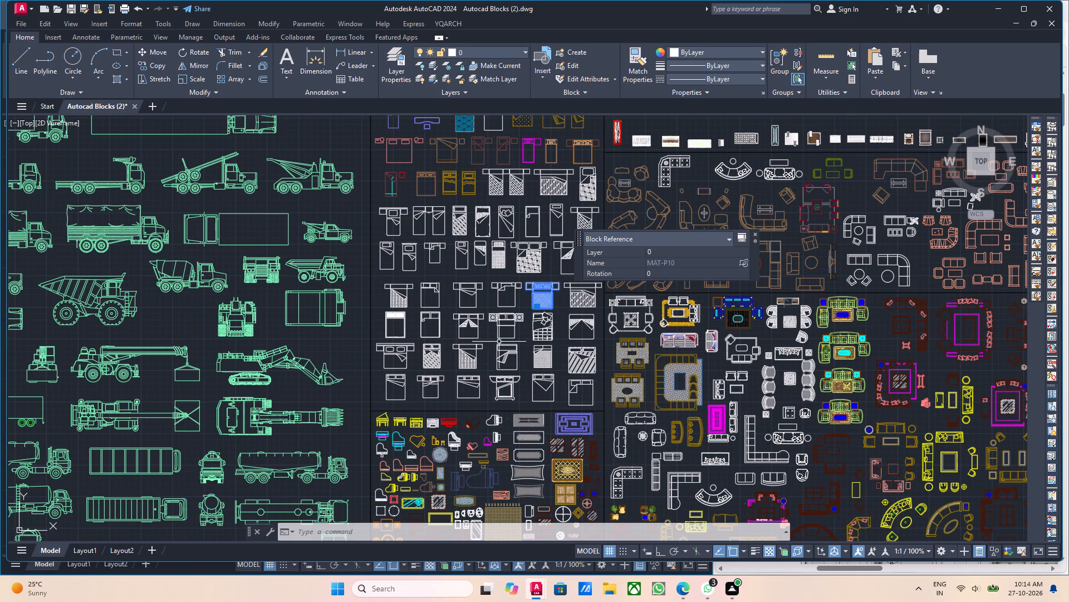
middle_drag(425, 309, 439, 378)
middle_click(440, 332)
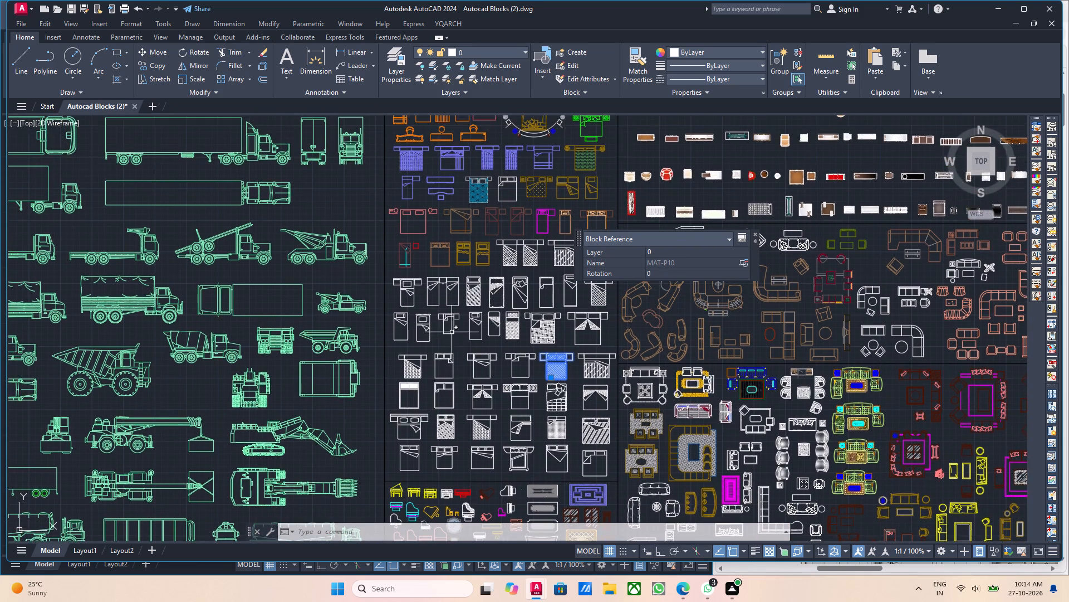
scroll(462, 326, up, 3)
middle_drag(507, 309, 448, 383)
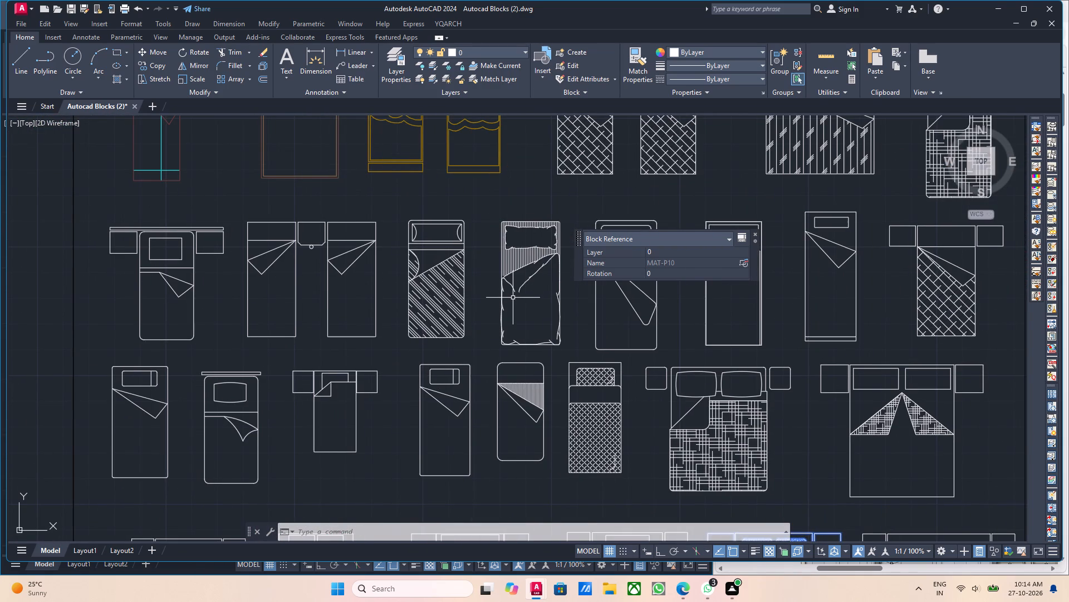
middle_drag(384, 318, 400, 416)
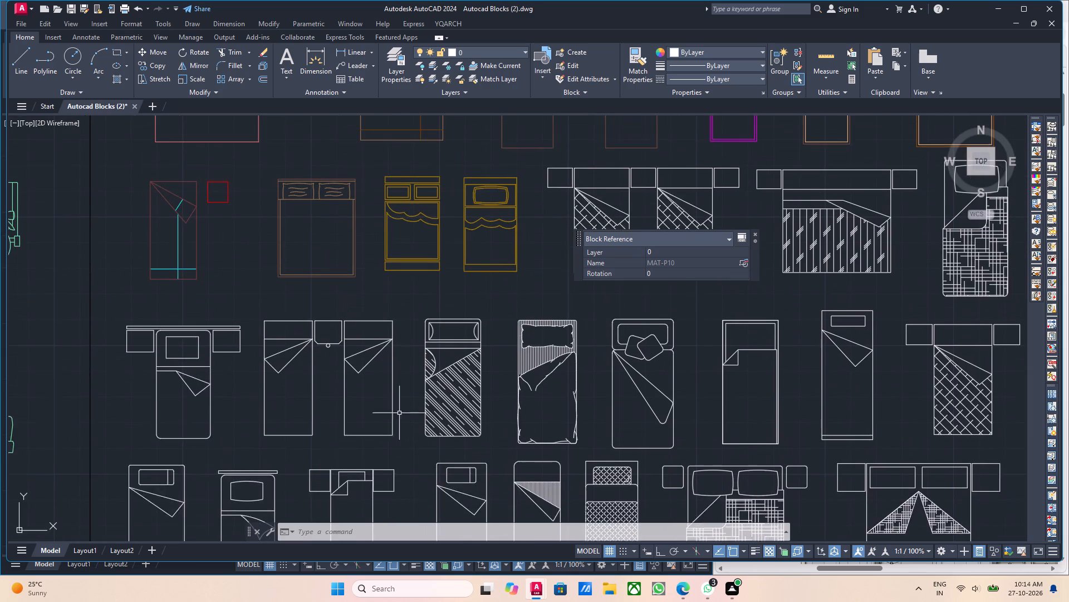
middle_drag(404, 399, 400, 427)
middle_drag(406, 382, 419, 398)
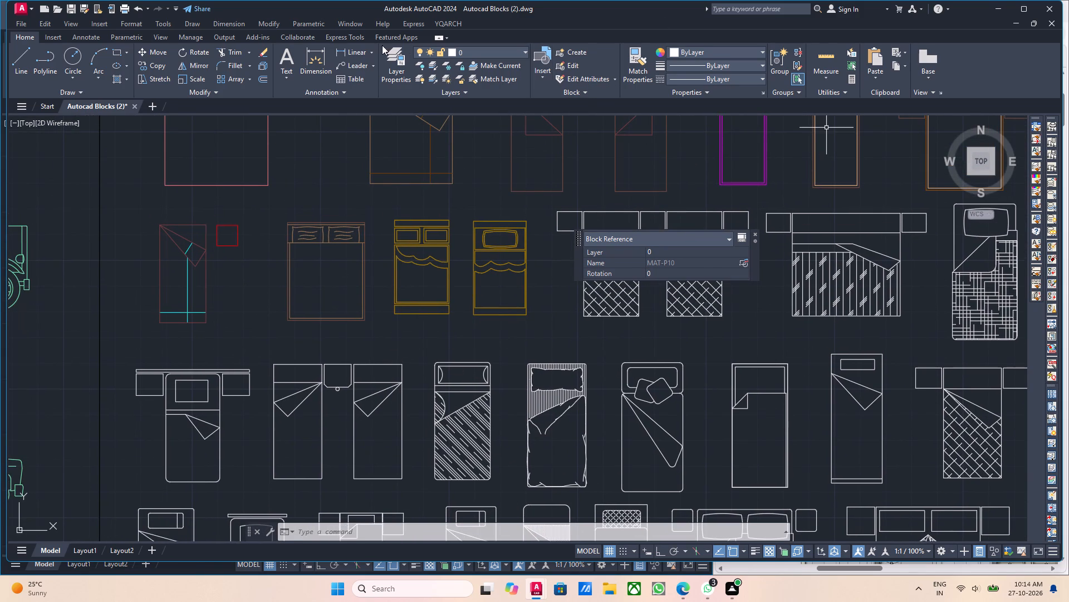
Measure the length of the brown double bed with two pillows, beside the two gold beds.
click(341, 52)
scroll(300, 227, up, 2)
click(272, 213)
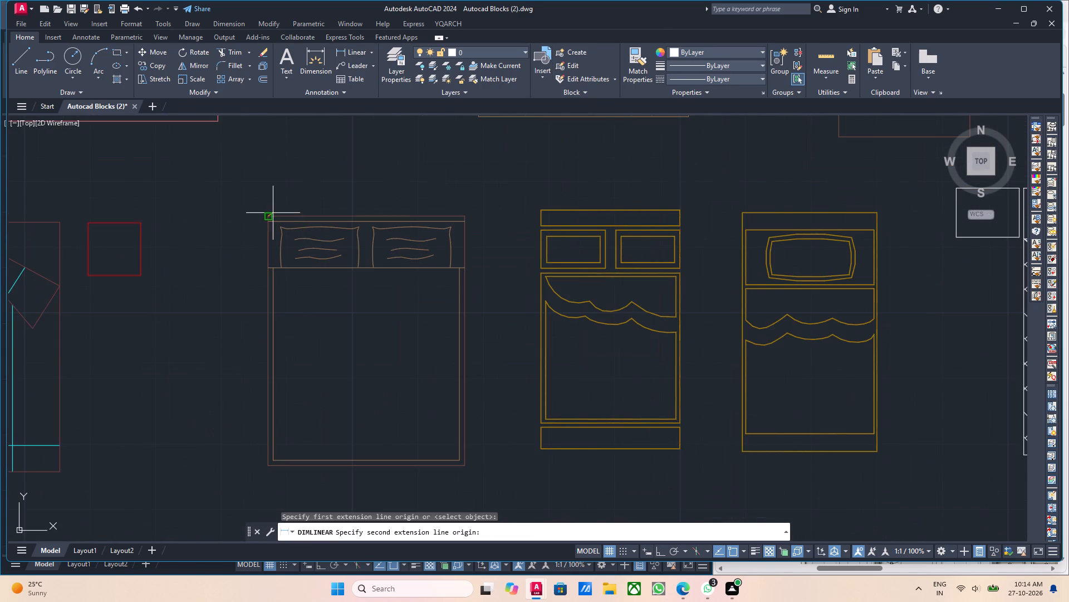
click(266, 469)
key(Escape)
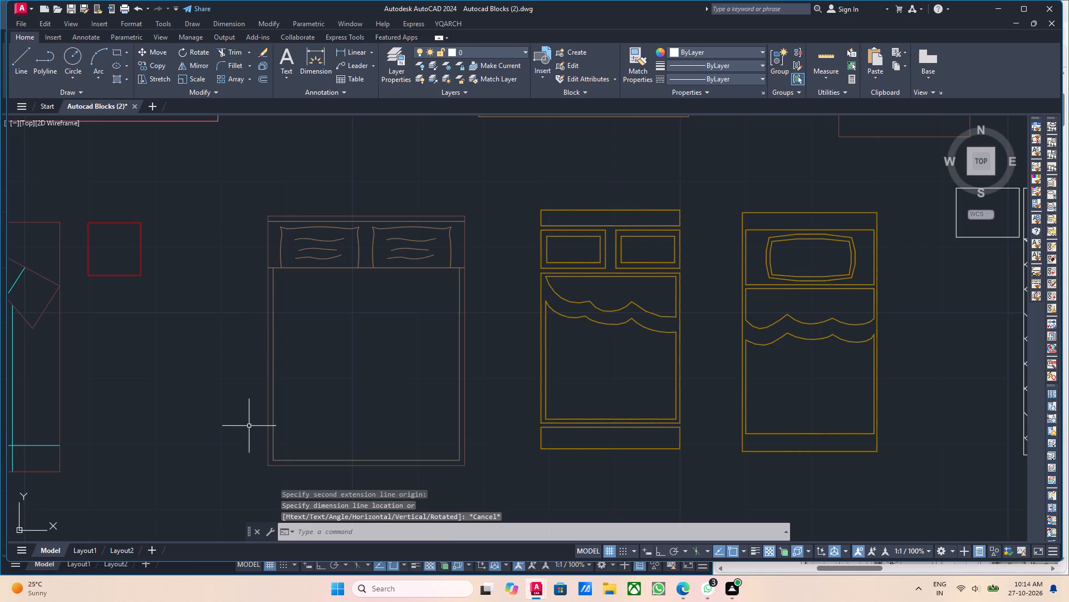
Measure the length of the blue-patterned double bed with white bedside tables in the row below the purple beds.
scroll(252, 380, down, 3)
middle_click(270, 377)
middle_drag(272, 360, 276, 421)
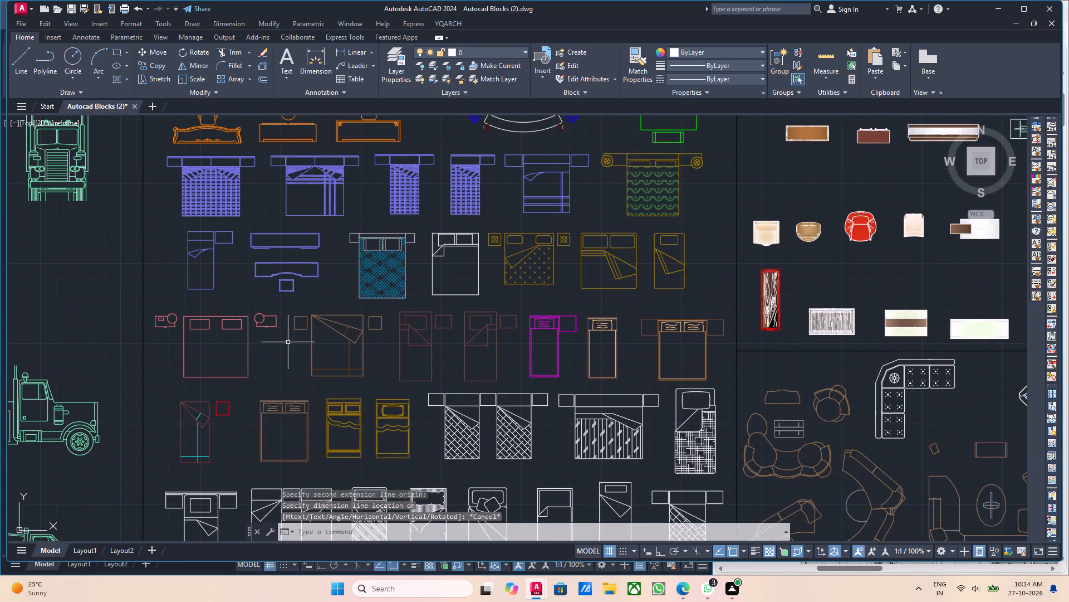
middle_drag(290, 341, 291, 368)
middle_drag(300, 324, 307, 359)
scroll(400, 327, up, 1)
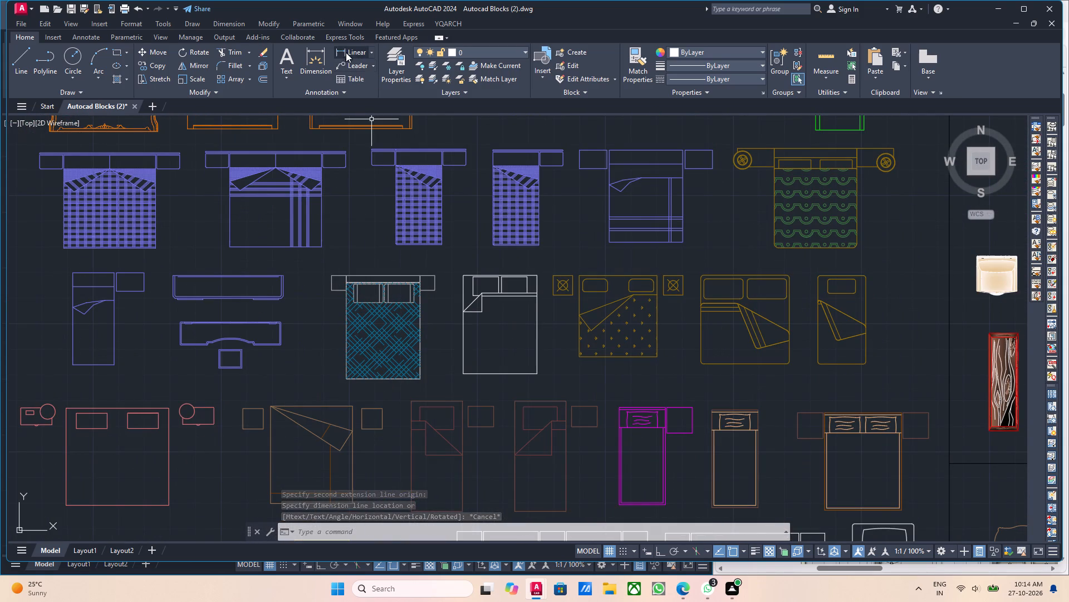
click(343, 49)
click(346, 271)
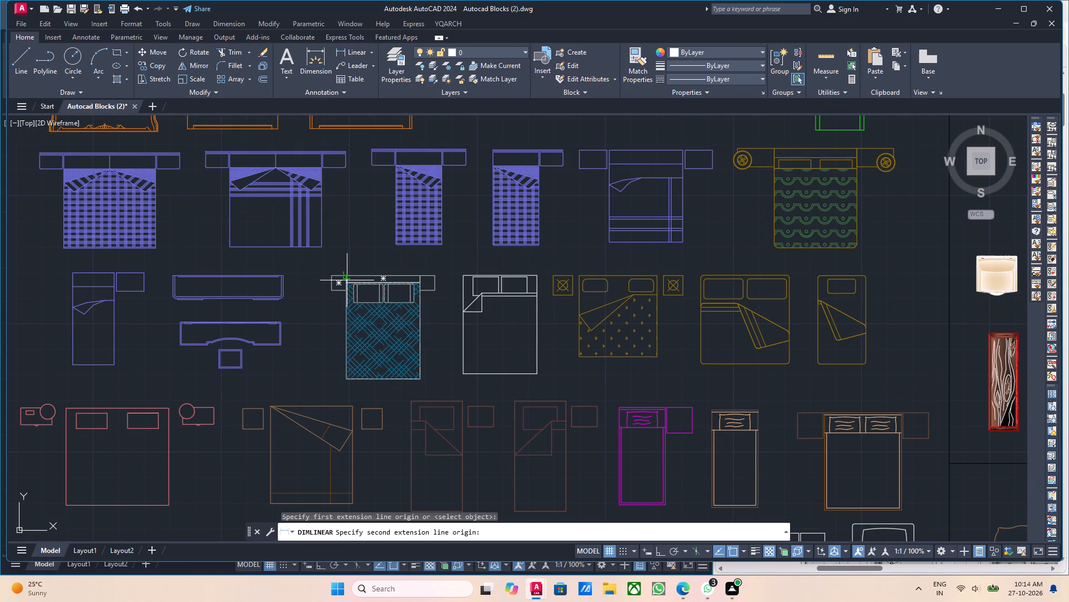
click(347, 378)
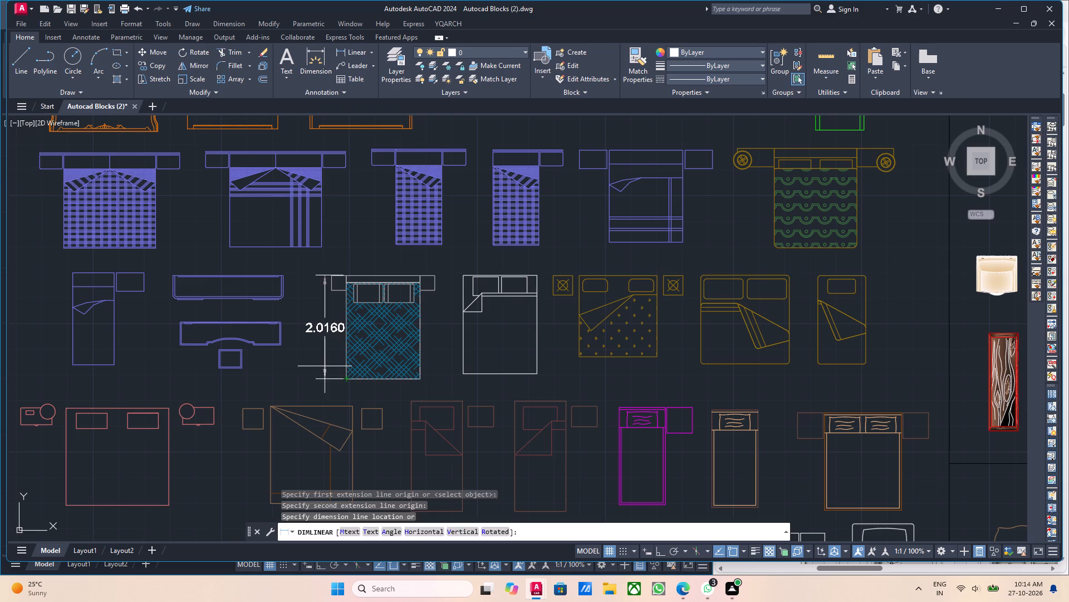
key(Escape)
Examine the bed blocks above the purple row, from the green bed set up through the orange beds to the round bed.
scroll(355, 343, down, 1)
middle_drag(479, 351, 484, 367)
middle_drag(517, 325, 522, 383)
middle_drag(555, 347, 570, 368)
middle_drag(610, 360, 606, 382)
middle_drag(605, 361, 591, 407)
middle_drag(590, 355, 585, 390)
middle_drag(571, 355, 571, 356)
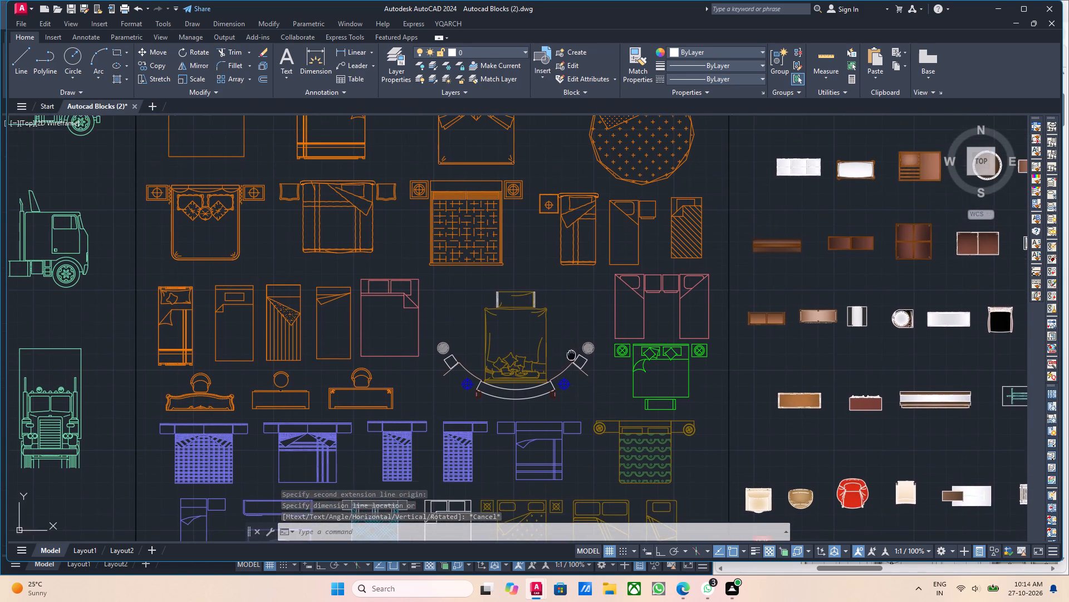
middle_drag(571, 356, 565, 373)
middle_drag(557, 362, 556, 382)
middle_drag(536, 373, 538, 389)
middle_drag(487, 360, 493, 389)
scroll(515, 401, up, 2)
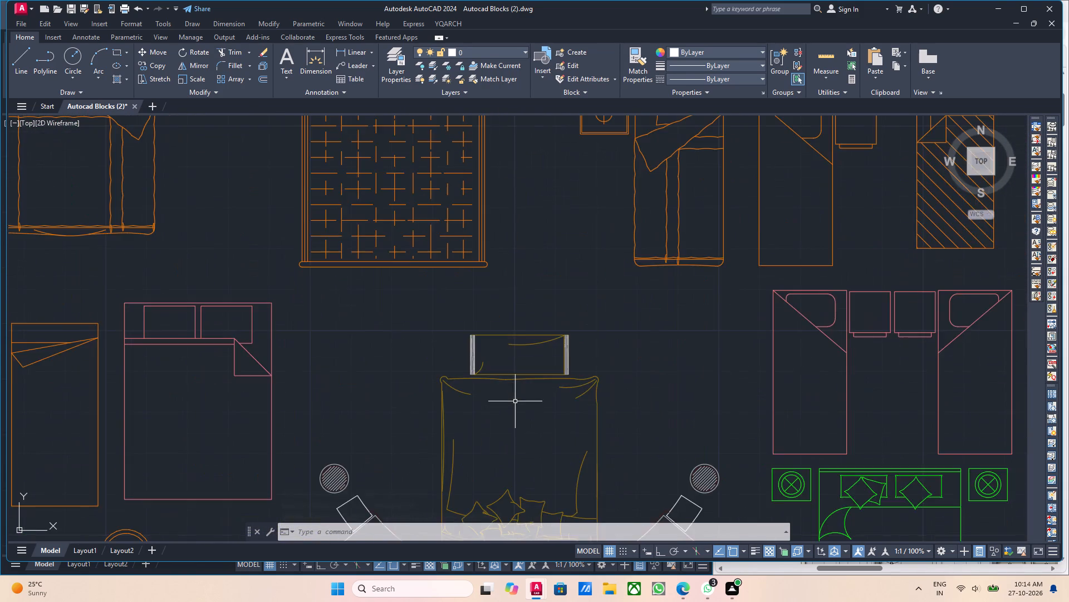
scroll(516, 401, down, 1)
middle_drag(571, 439, 526, 367)
scroll(519, 353, down, 2)
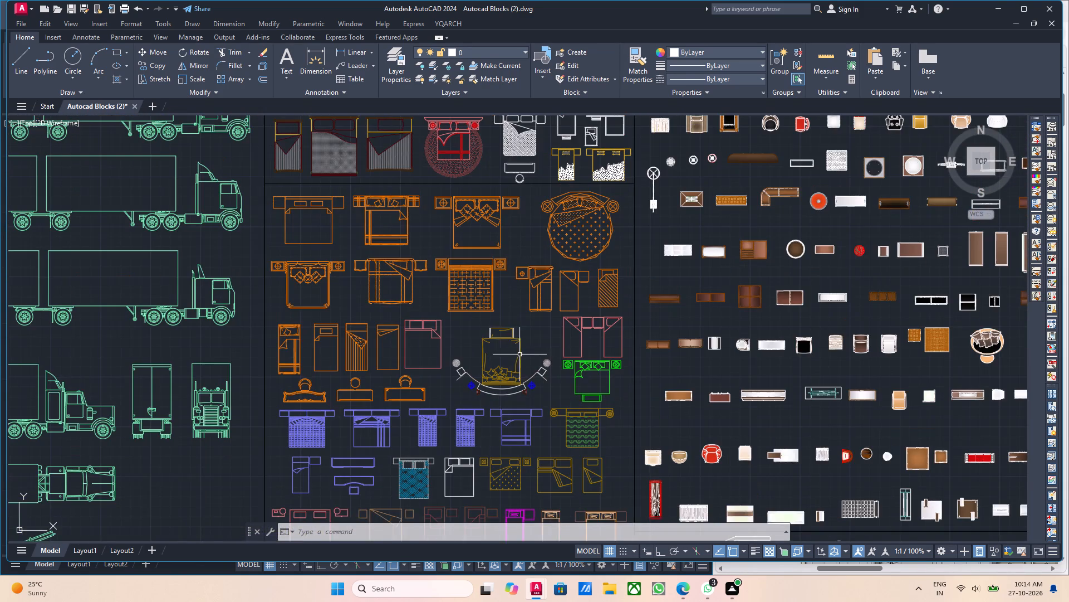
middle_drag(509, 342, 516, 357)
middle_drag(524, 345, 528, 378)
middle_drag(606, 336, 592, 379)
scroll(594, 349, up, 1)
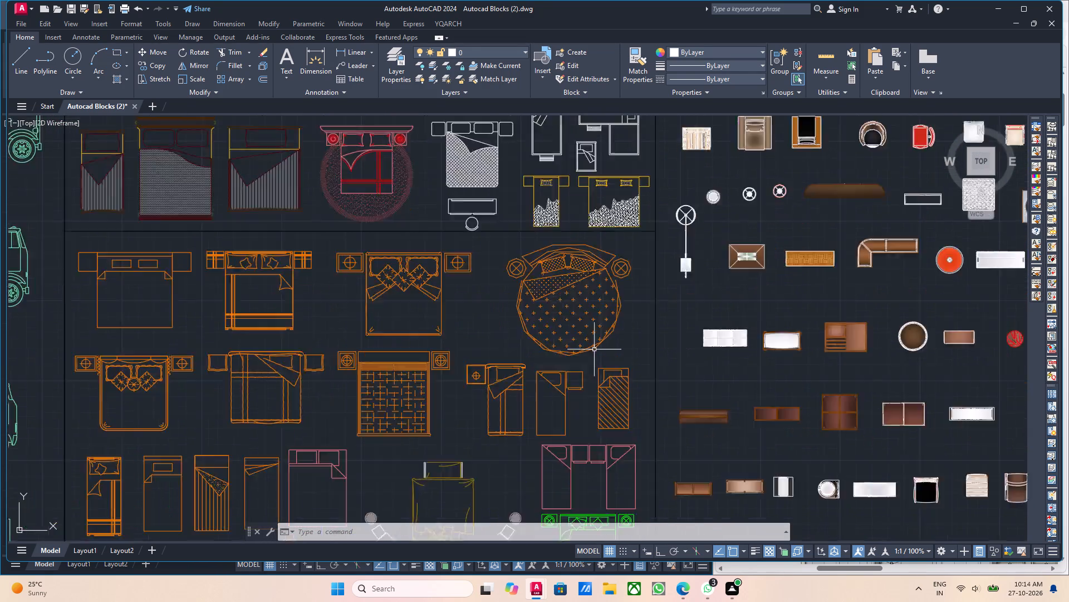
Copy the orange round double bed with attached bedside tables to the clipboard from the block library.
scroll(594, 349, up, 2)
drag(623, 348, 601, 333)
scroll(466, 256, down, 3)
click(453, 227)
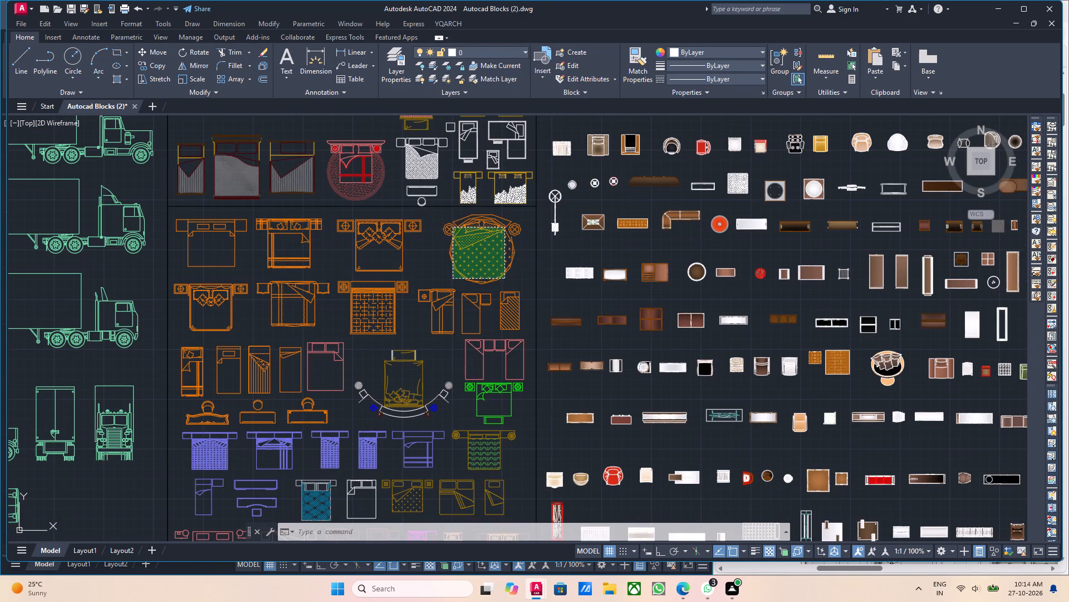
middle_drag(510, 283, 508, 289)
key(ctrl+c)
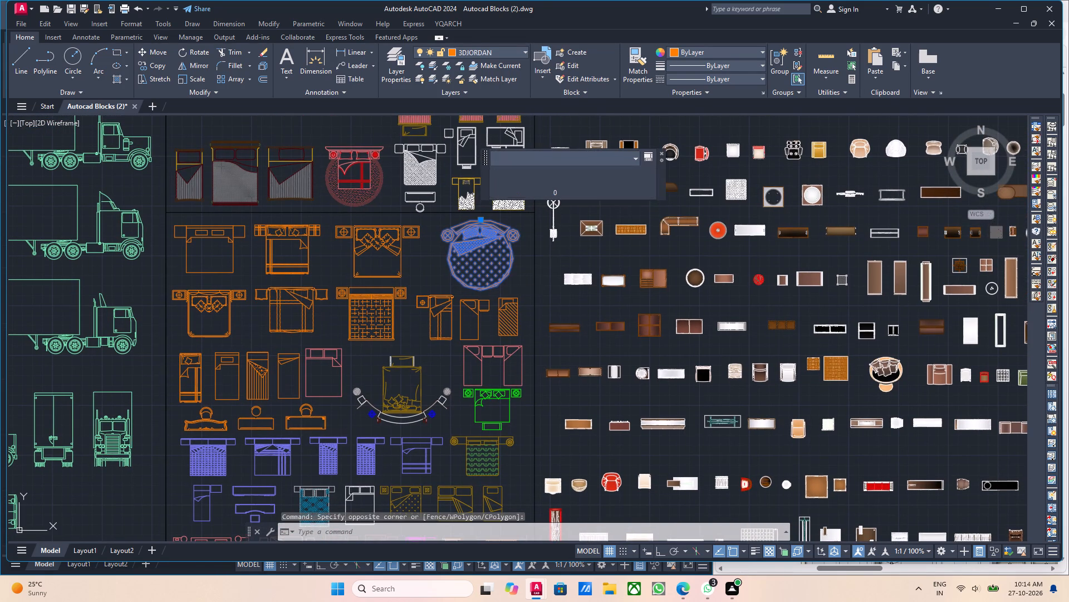
Switch to Drawing1 and paste the copied round bed into the empty space beside the apartment plan.
click(537, 585)
click(430, 530)
middle_drag(492, 365, 366, 391)
scroll(421, 333, up, 3)
scroll(366, 339, down, 1)
middle_drag(374, 341, 419, 412)
scroll(337, 373, up, 3)
scroll(354, 342, down, 3)
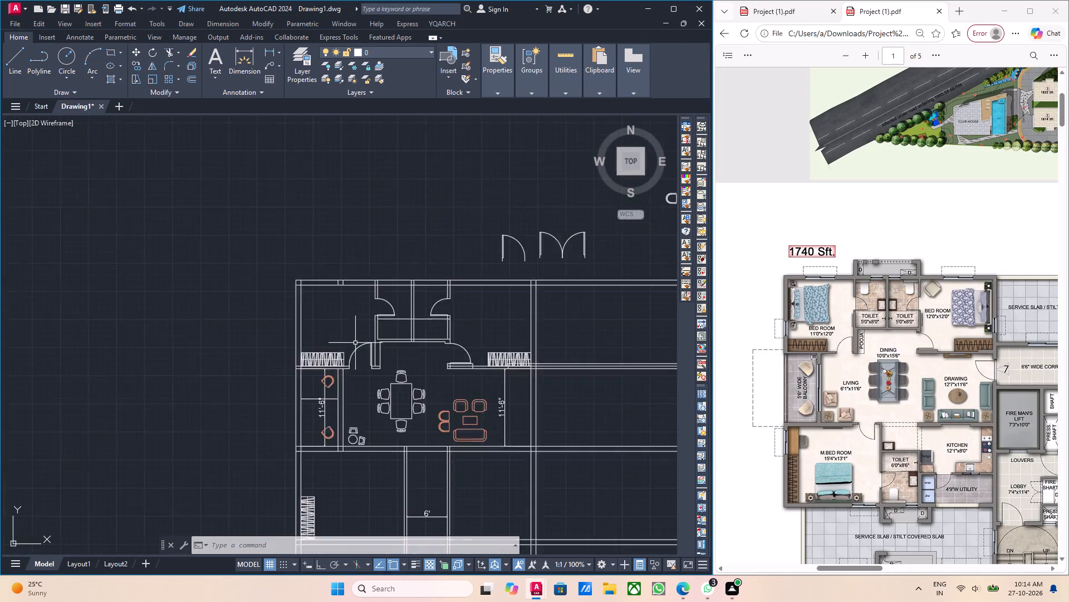
scroll(356, 343, down, 1)
key(ctrl+v)
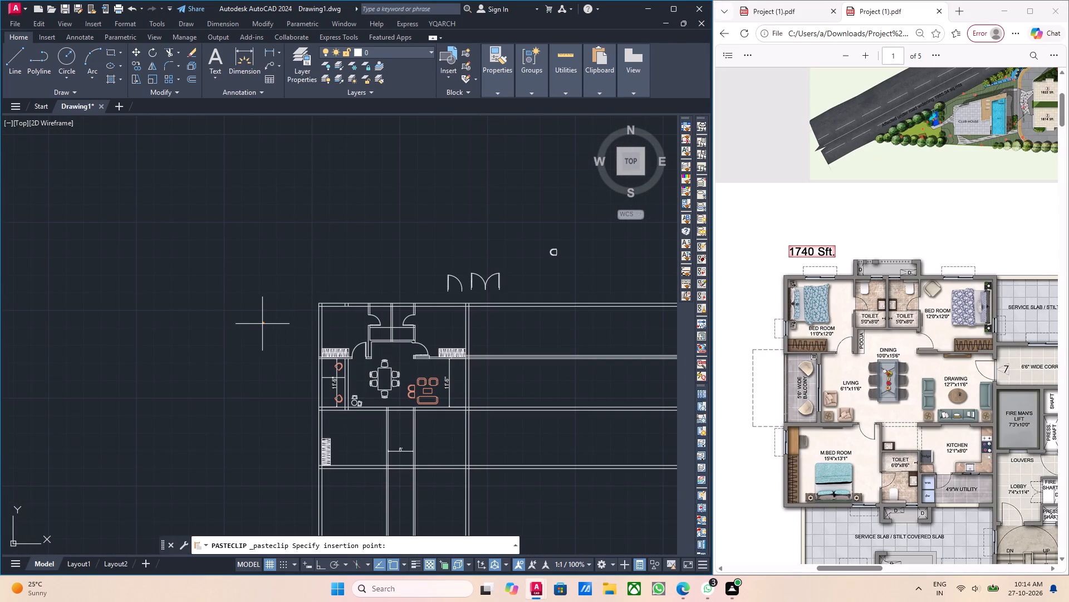
scroll(252, 322, up, 3)
click(251, 326)
Rotate the pasted round bed by 90 degrees.
scroll(291, 340, up, 3)
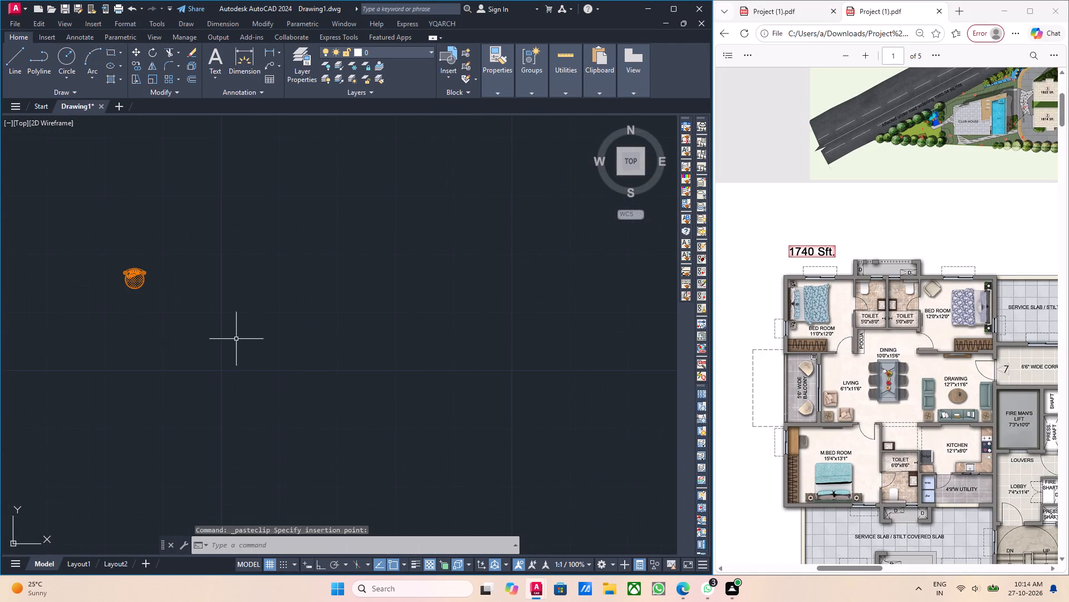
middle_drag(239, 342, 433, 349)
click(354, 319)
click(301, 259)
middle_drag(548, 360, 513, 355)
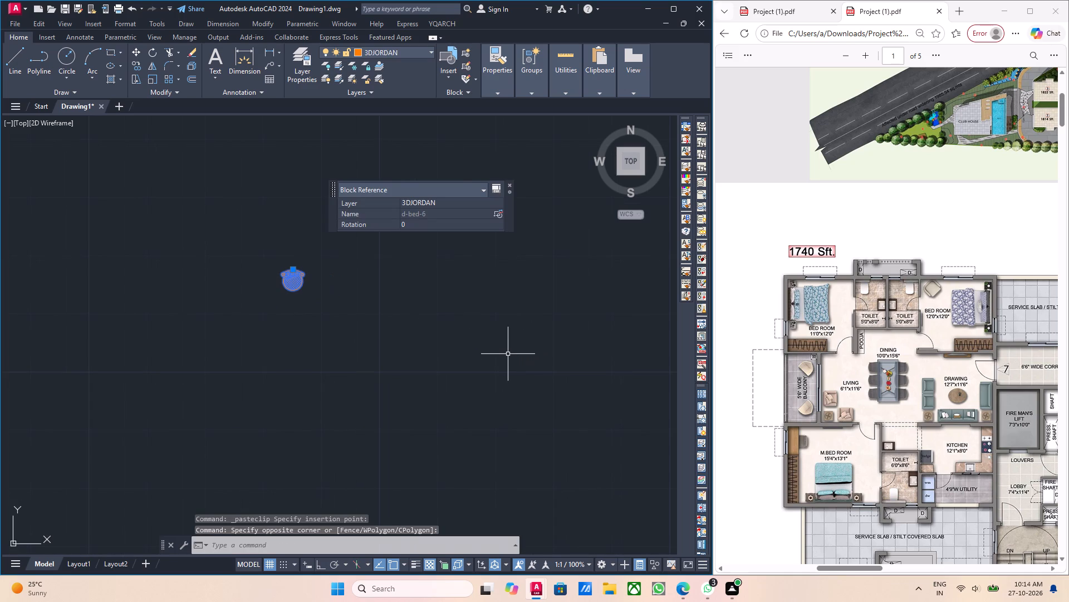
key(r)
key(o)
key(Return)
scroll(434, 333, up, 2)
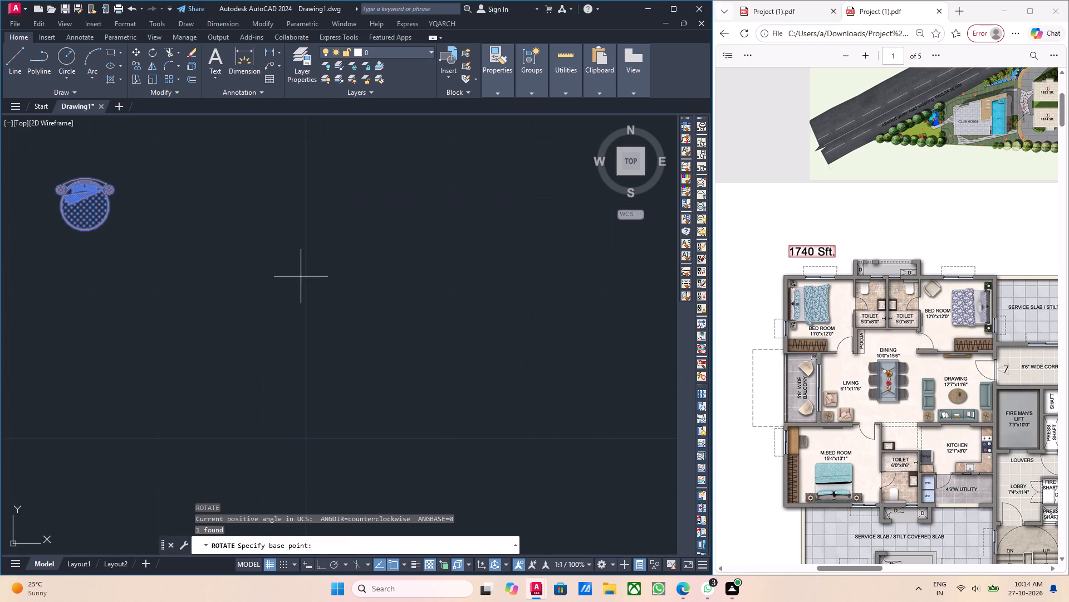
scroll(286, 276, up, 1)
middle_drag(307, 287, 548, 355)
click(233, 287)
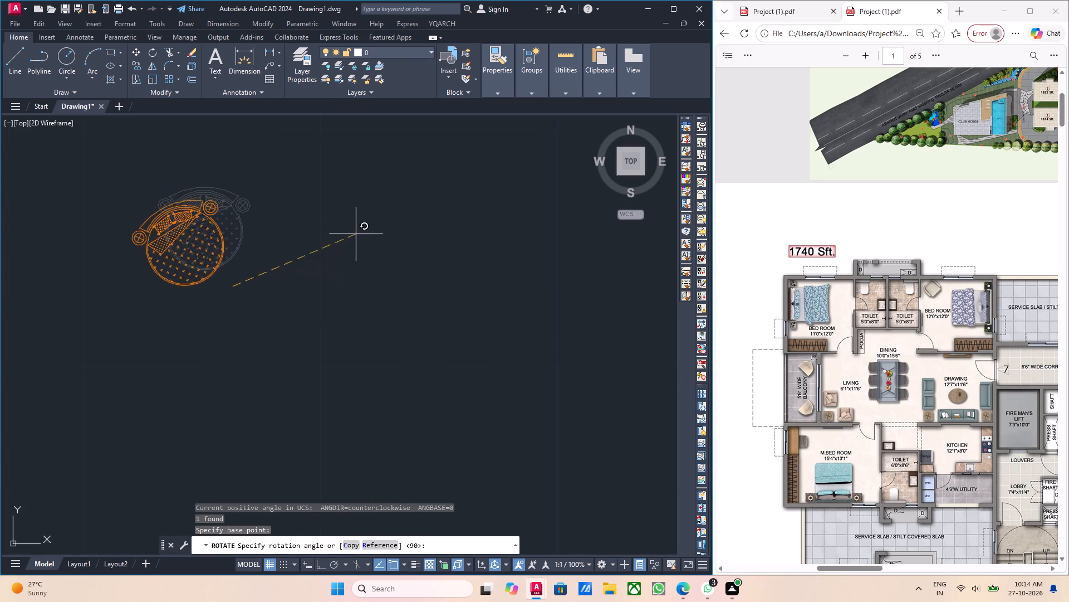
text(90)
key(Return)
Scale up the rotated round bed freehand from a base point beside it.
scroll(267, 202, down, 2)
middle_drag(271, 290, 325, 314)
drag(320, 301, 280, 291)
click(205, 254)
middle_drag(401, 289, 341, 274)
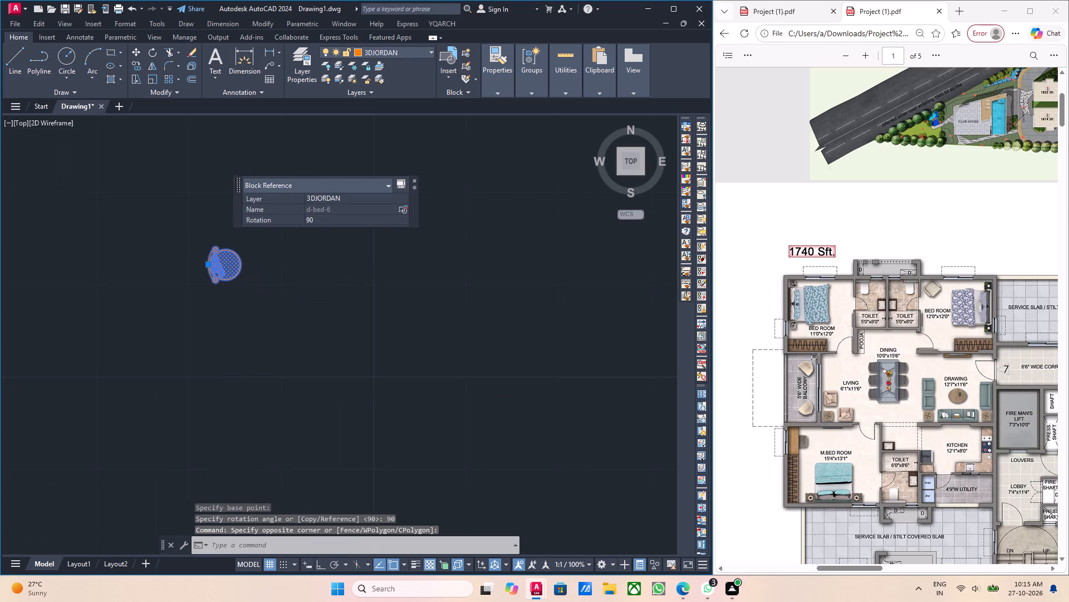
key(s)
key(c)
key(Return)
click(263, 258)
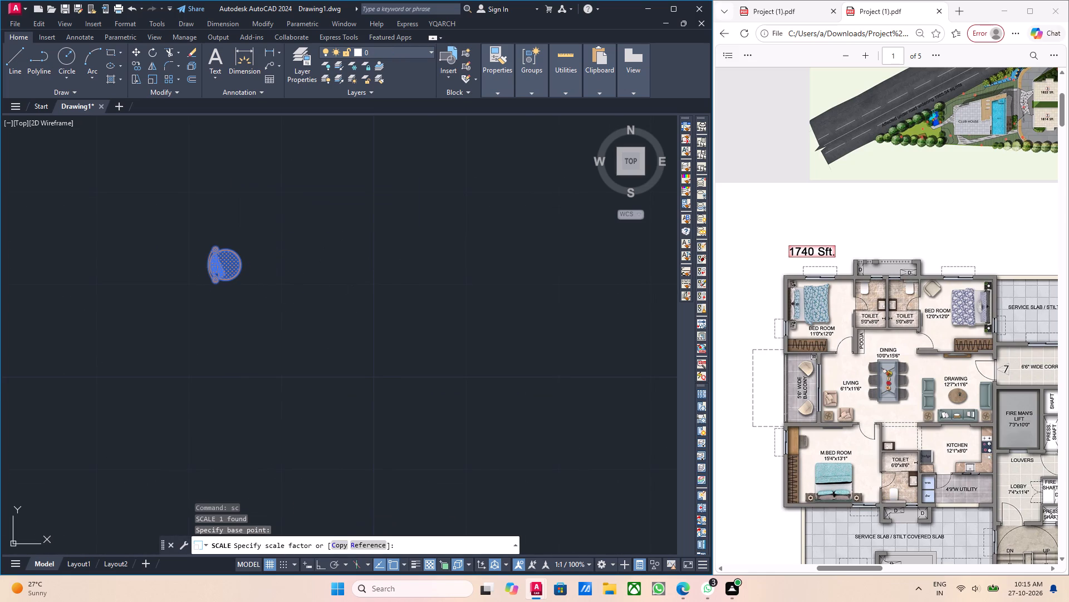
scroll(349, 271, down, 2)
click(347, 276)
scroll(284, 285, up, 2)
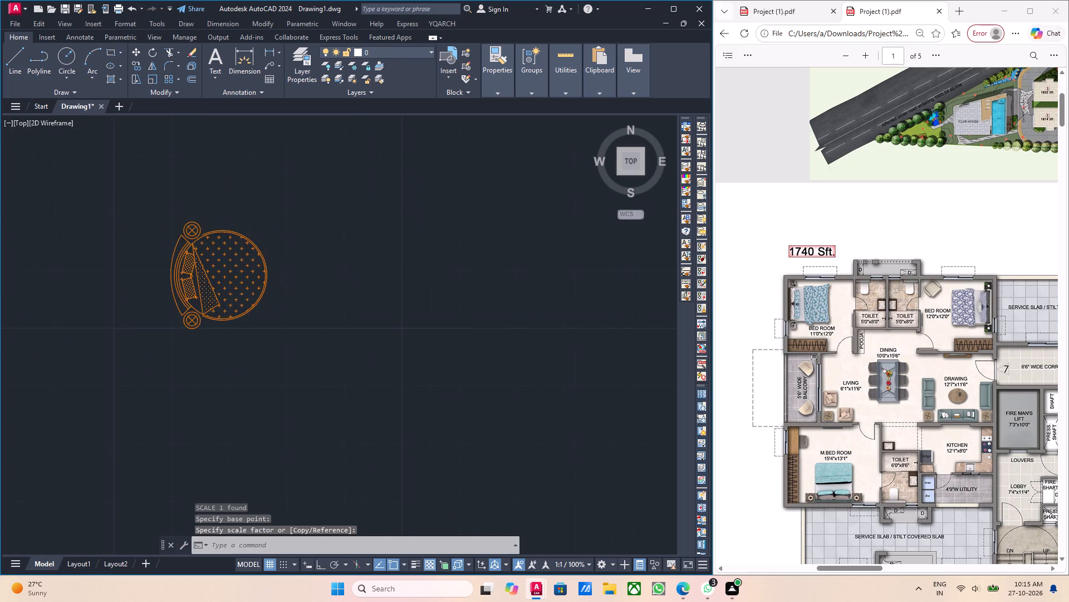
Move the round bed into the upper-left bedroom, near the outer side wall above the wardrobe.
drag(293, 314, 258, 307)
click(190, 293)
scroll(210, 294, down, 2)
middle_drag(319, 348, 231, 338)
key(m)
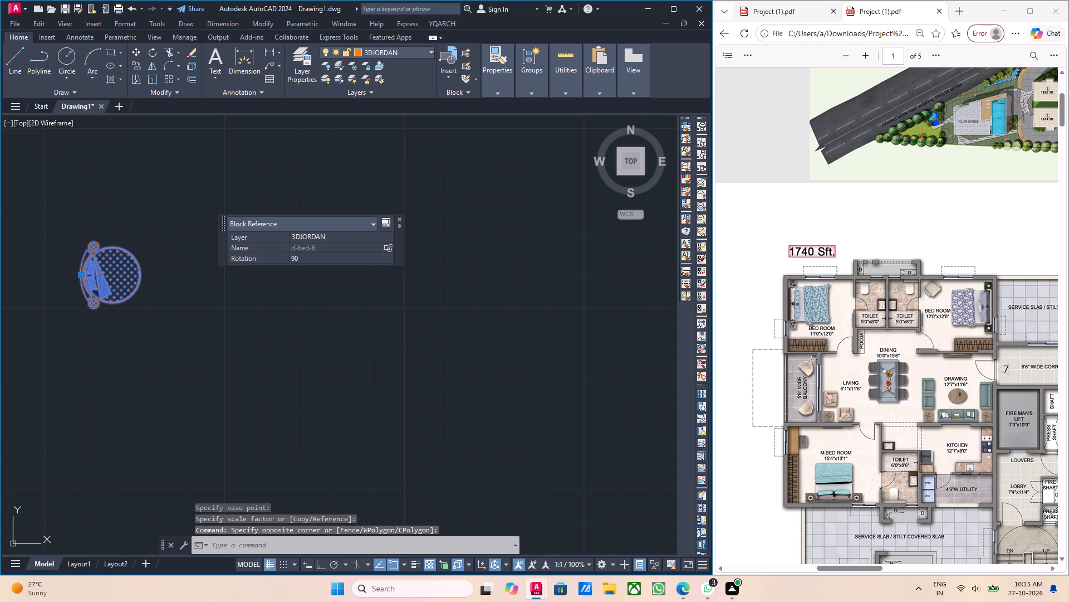
key(Return)
drag(157, 259, 170, 265)
scroll(442, 279, down, 4)
middle_drag(516, 324, 465, 310)
scroll(475, 289, down, 1)
scroll(484, 268, up, 1)
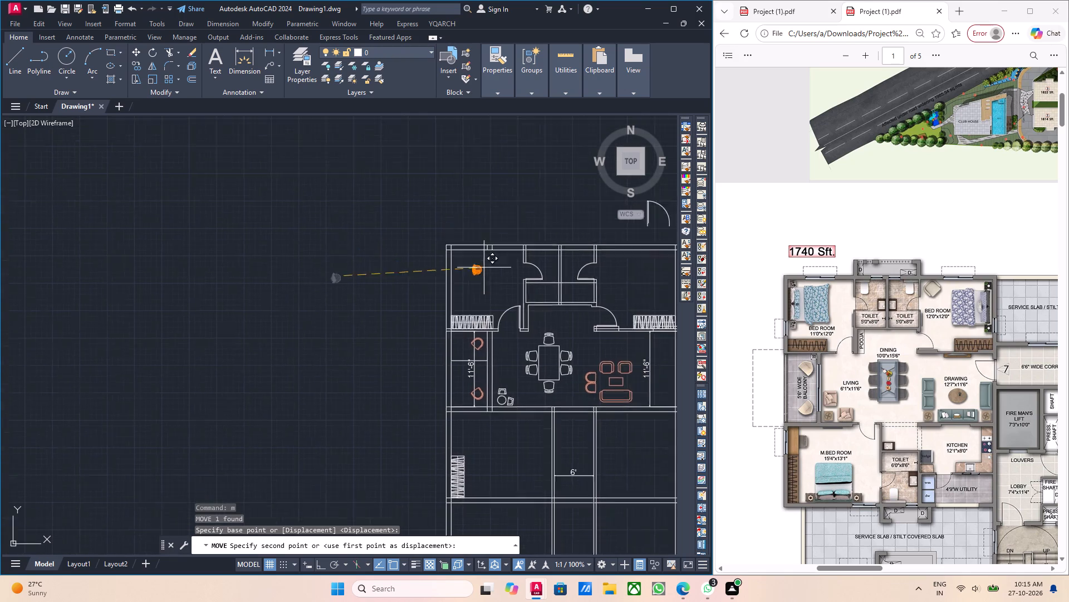
scroll(484, 268, up, 5)
scroll(425, 294, down, 2)
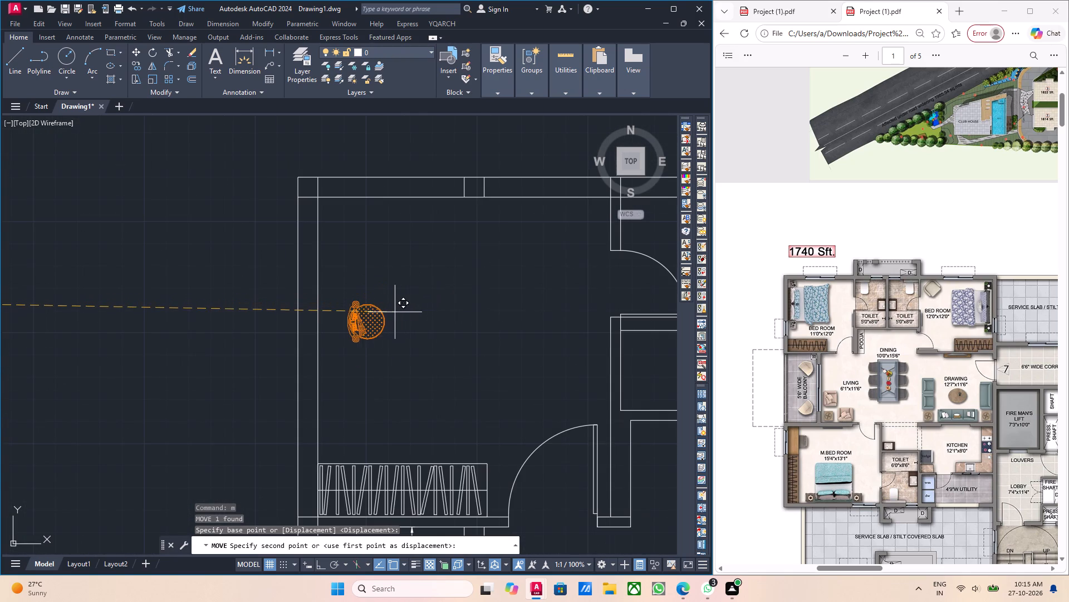
click(426, 295)
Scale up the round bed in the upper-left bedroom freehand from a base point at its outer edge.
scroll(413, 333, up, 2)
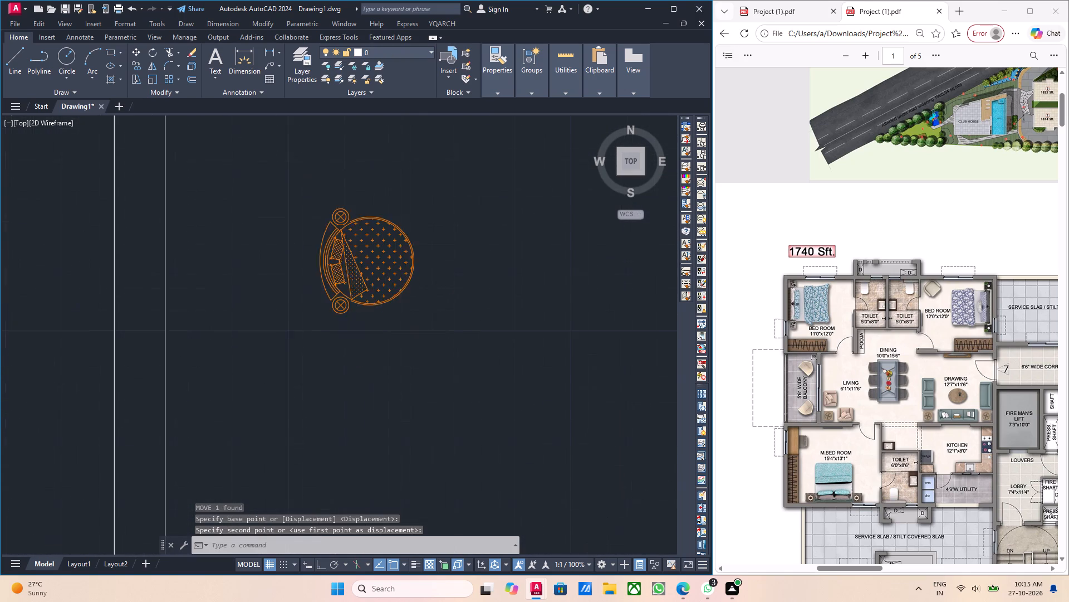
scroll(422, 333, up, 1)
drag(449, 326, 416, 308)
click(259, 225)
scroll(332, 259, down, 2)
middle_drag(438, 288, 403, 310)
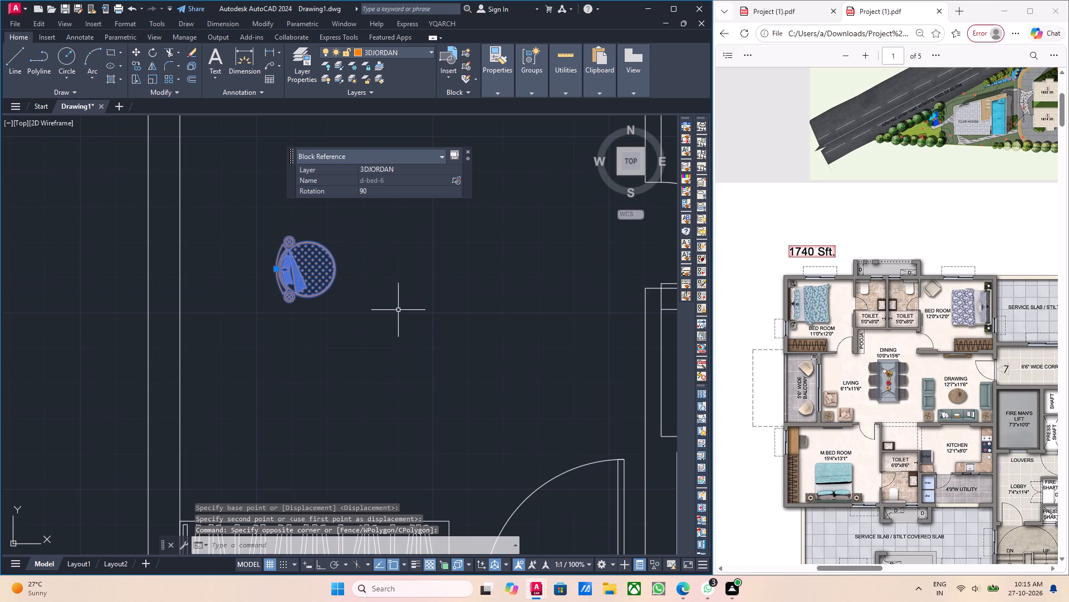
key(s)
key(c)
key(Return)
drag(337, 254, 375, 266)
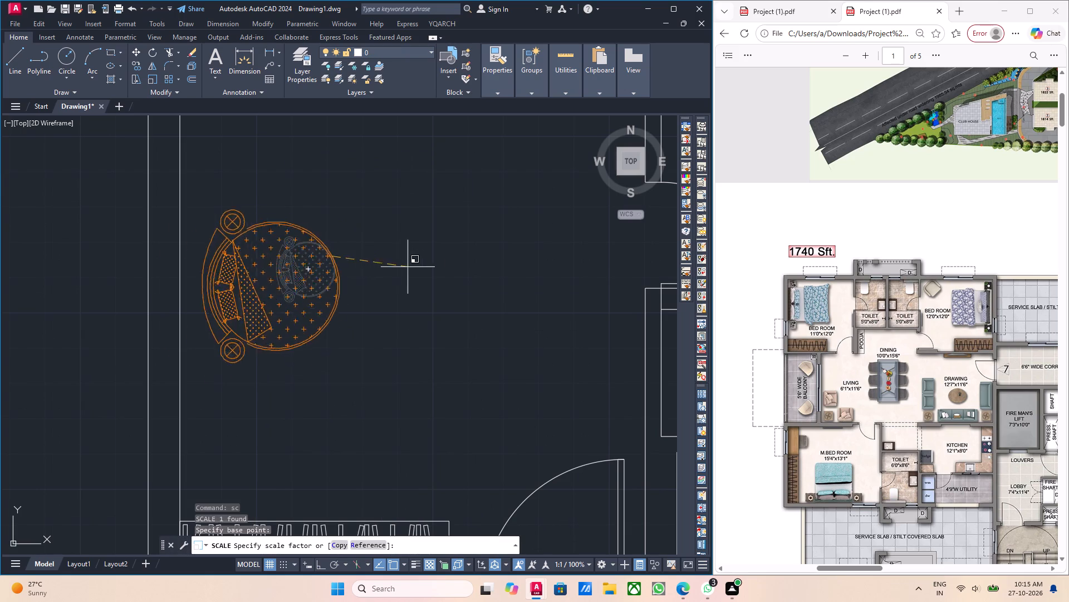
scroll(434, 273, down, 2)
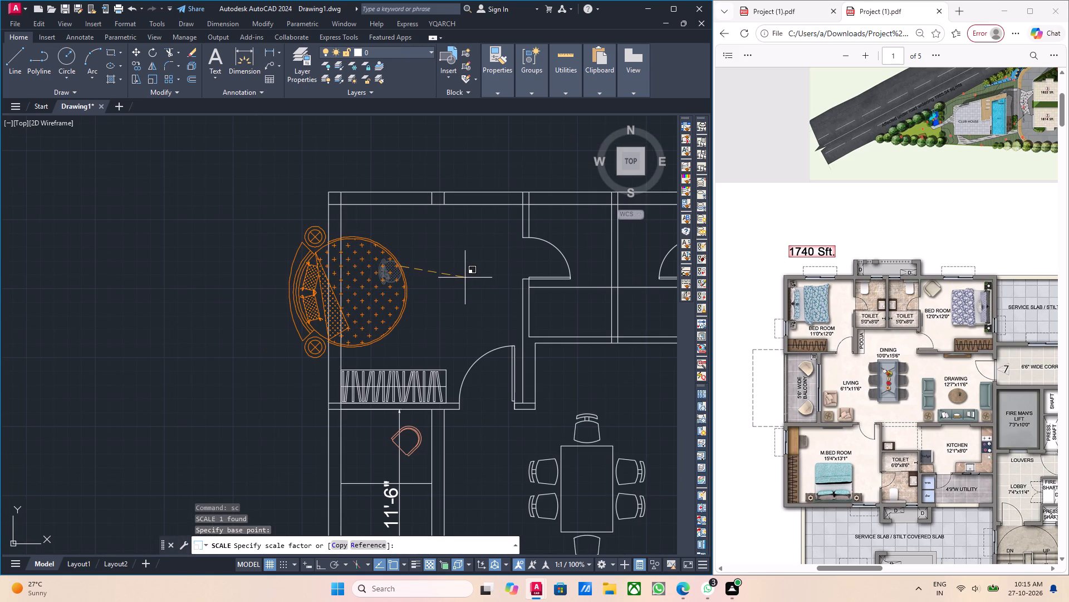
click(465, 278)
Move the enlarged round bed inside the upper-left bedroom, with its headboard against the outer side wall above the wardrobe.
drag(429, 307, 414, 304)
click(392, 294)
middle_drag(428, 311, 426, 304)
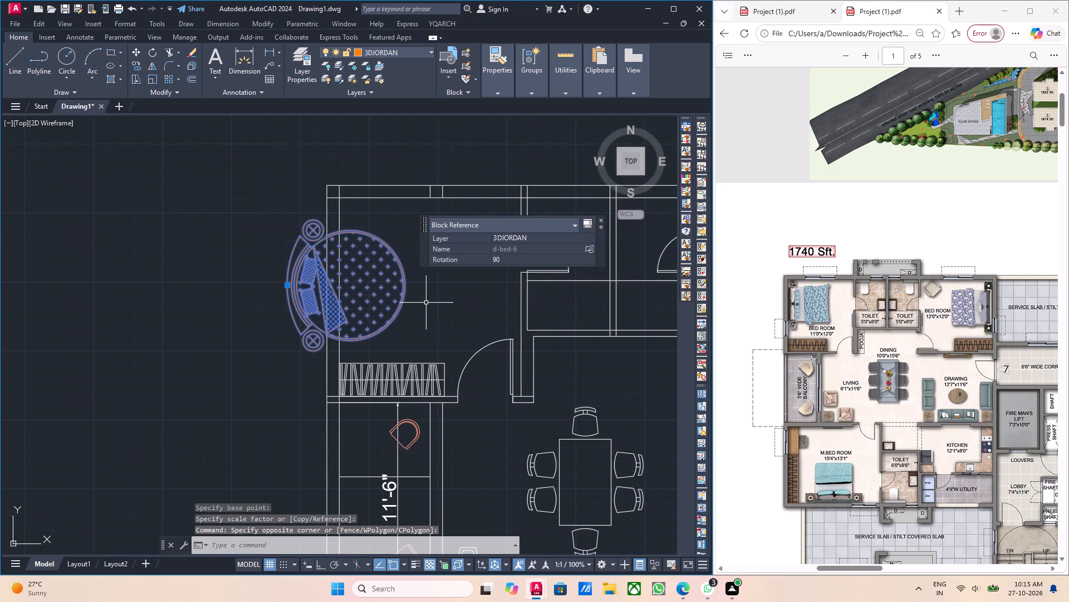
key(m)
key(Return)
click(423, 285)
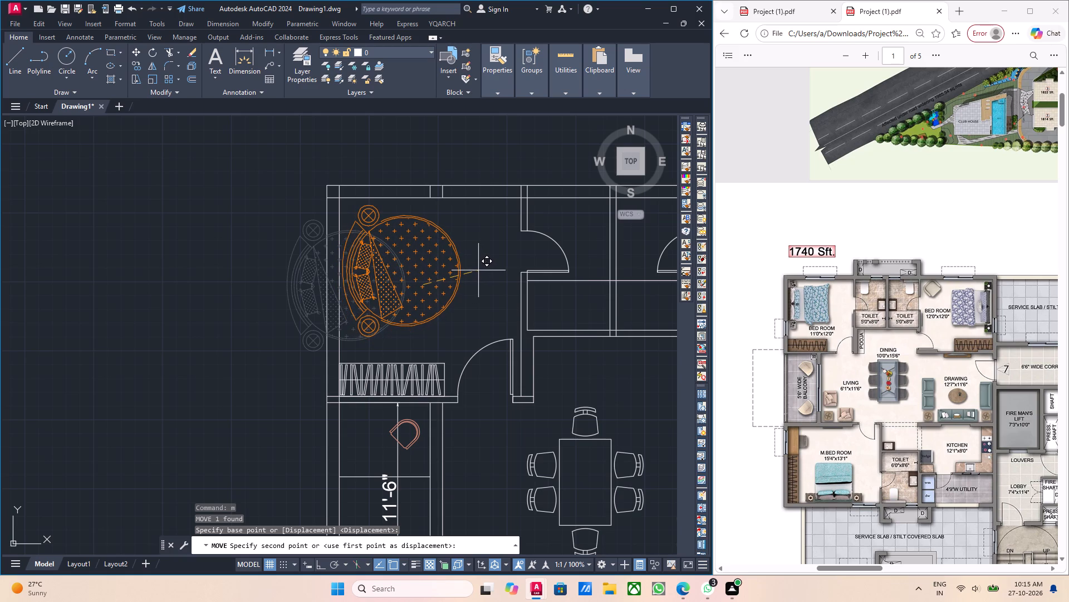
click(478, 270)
Examine how the round bed's size fits the bedroom, the wardrobe and the rest of the furnished plan.
scroll(475, 303, down, 4)
middle_drag(493, 324, 477, 328)
scroll(463, 314, up, 3)
scroll(463, 302, down, 1)
scroll(463, 303, up, 3)
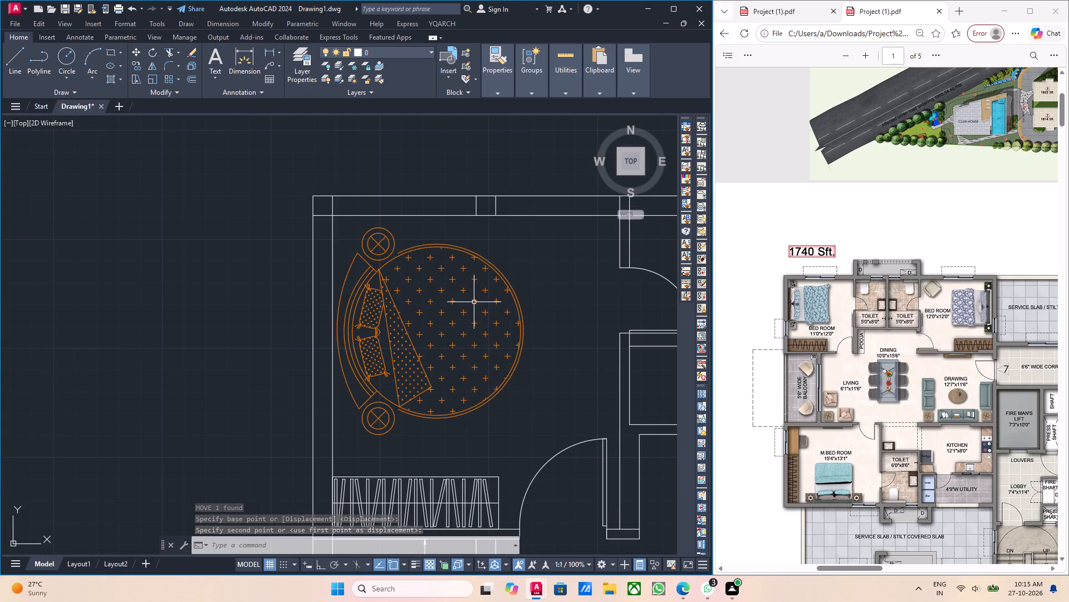
scroll(469, 267, down, 2)
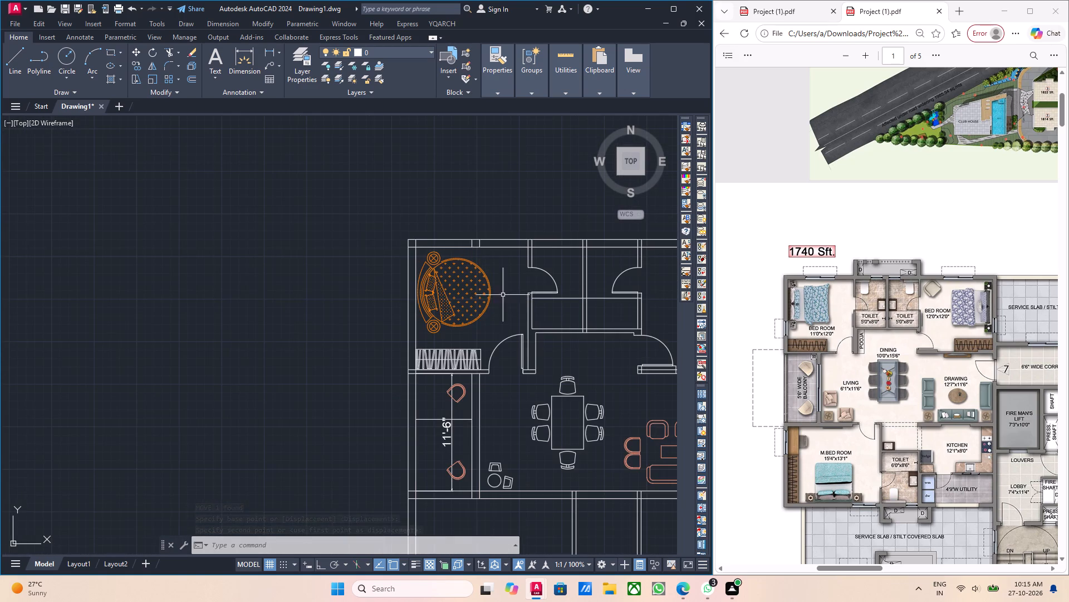
middle_click(498, 325)
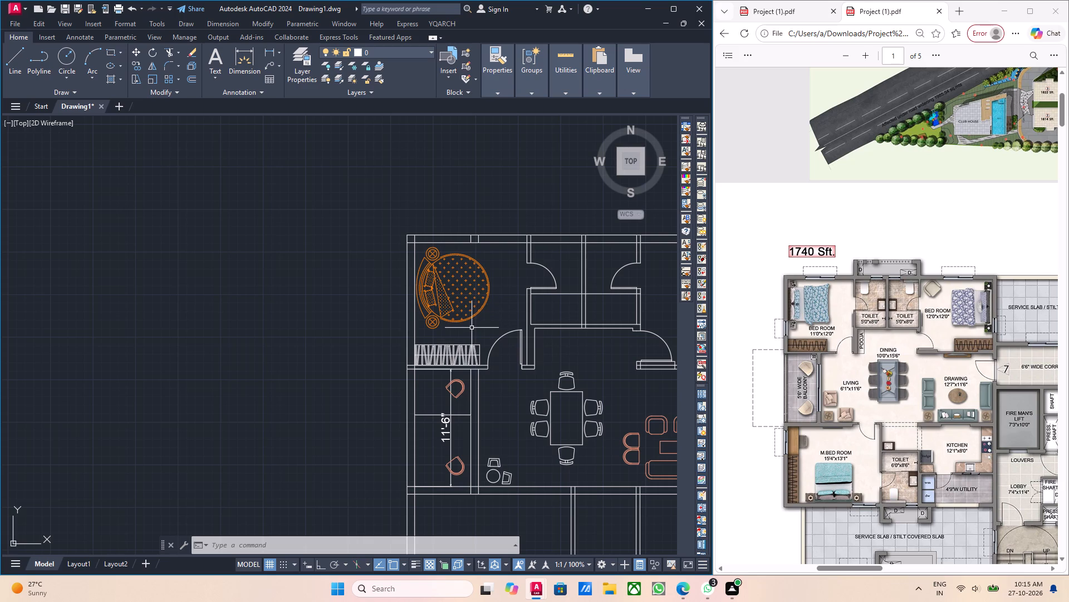
scroll(414, 325, up, 2)
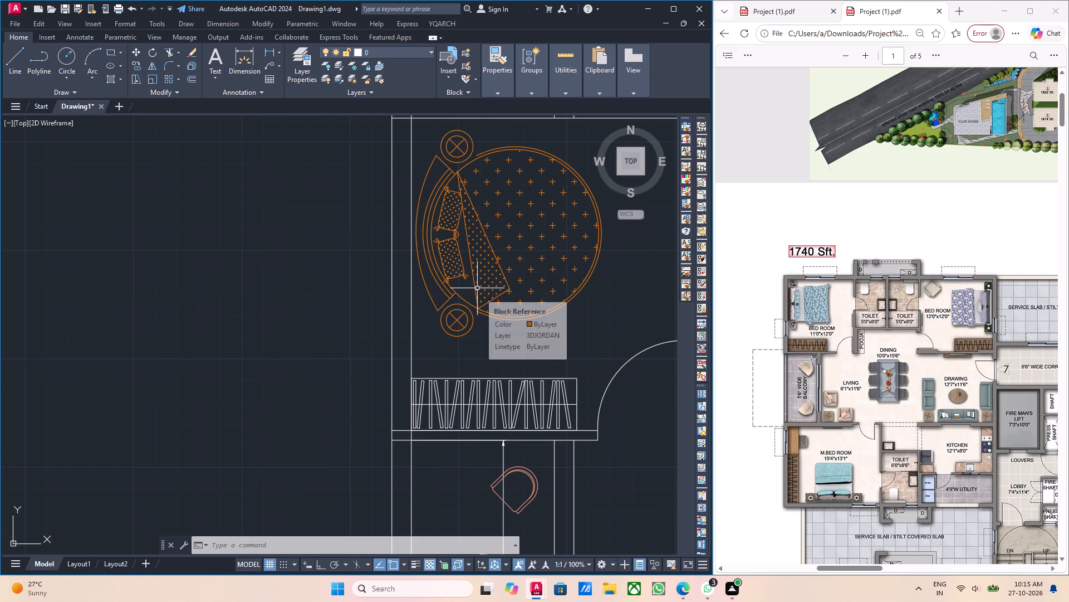
scroll(493, 402, down, 2)
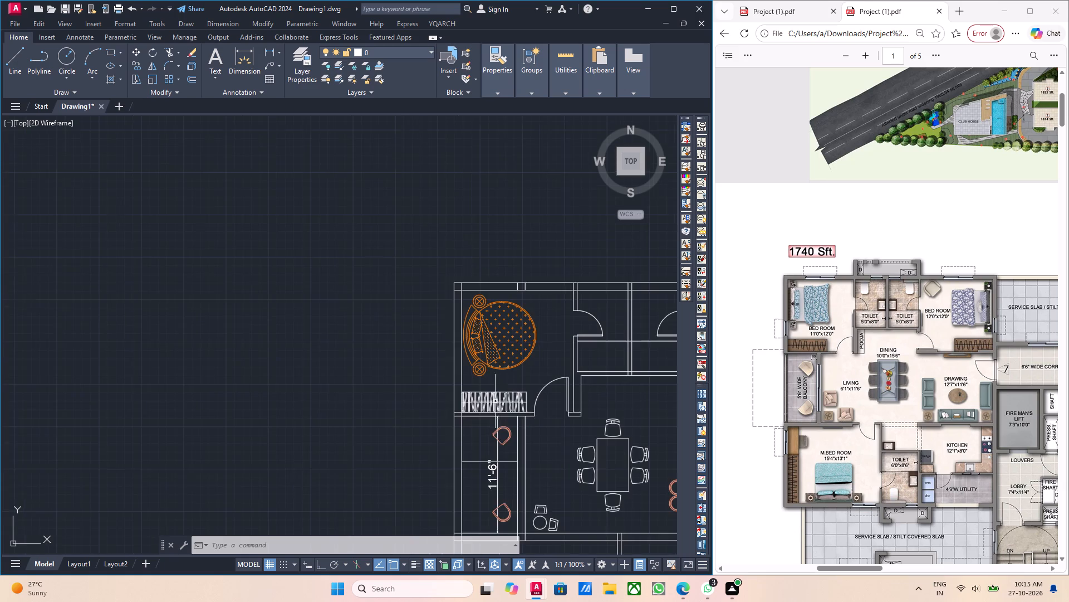
middle_drag(506, 429, 492, 346)
middle_drag(502, 381, 449, 349)
middle_drag(515, 379, 405, 371)
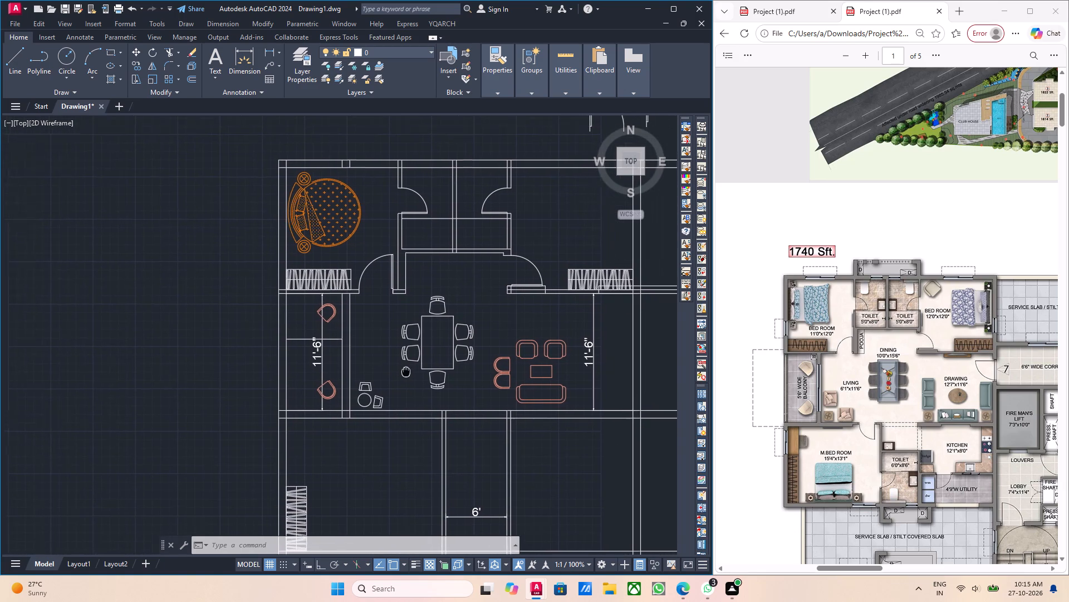
middle_drag(405, 371, 400, 371)
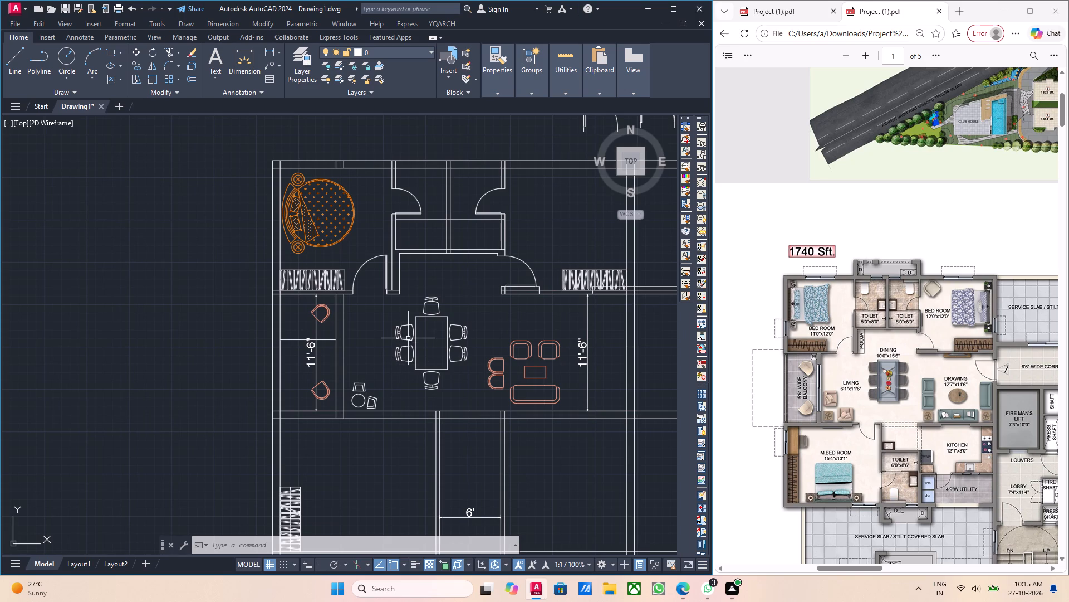
scroll(410, 351, down, 1)
middle_drag(393, 319, 422, 341)
scroll(410, 303, up, 2)
drag(390, 306, 375, 299)
click(338, 285)
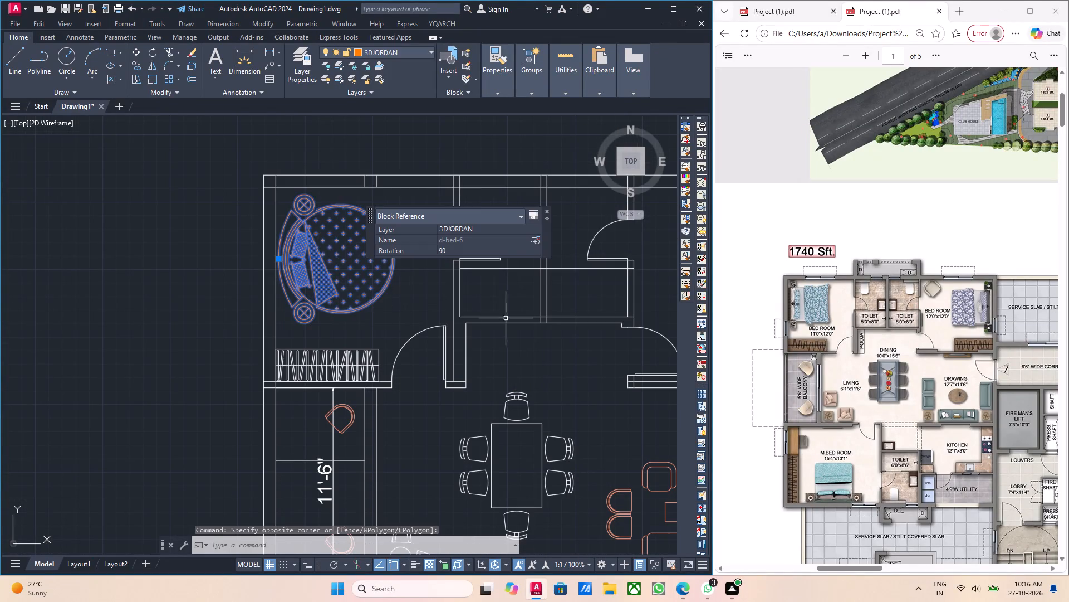
scroll(505, 319, down, 2)
middle_drag(564, 378, 556, 377)
scroll(450, 375, up, 2)
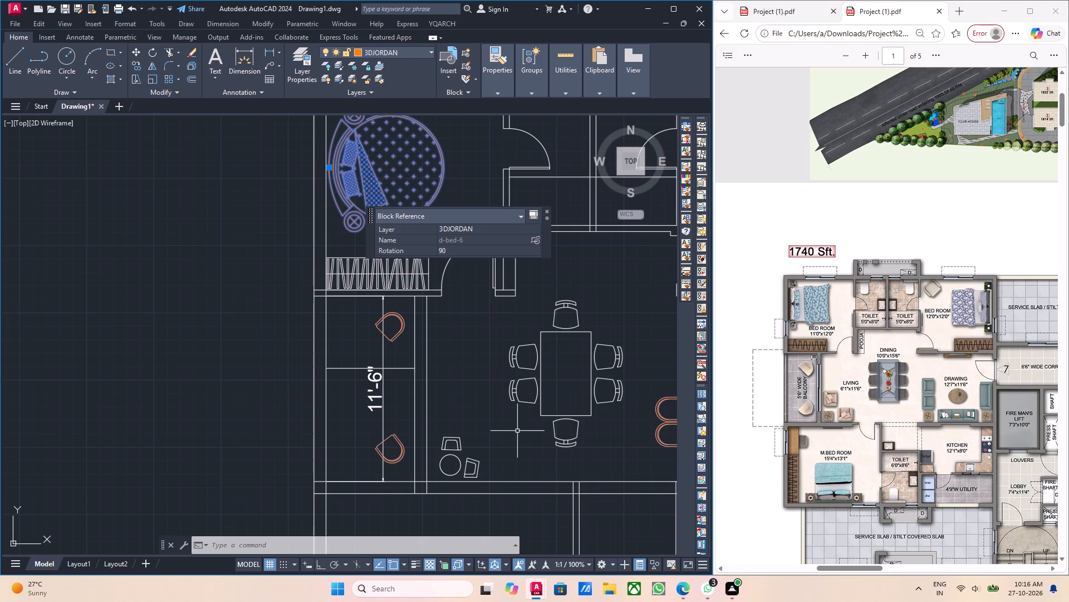
key(Escape)
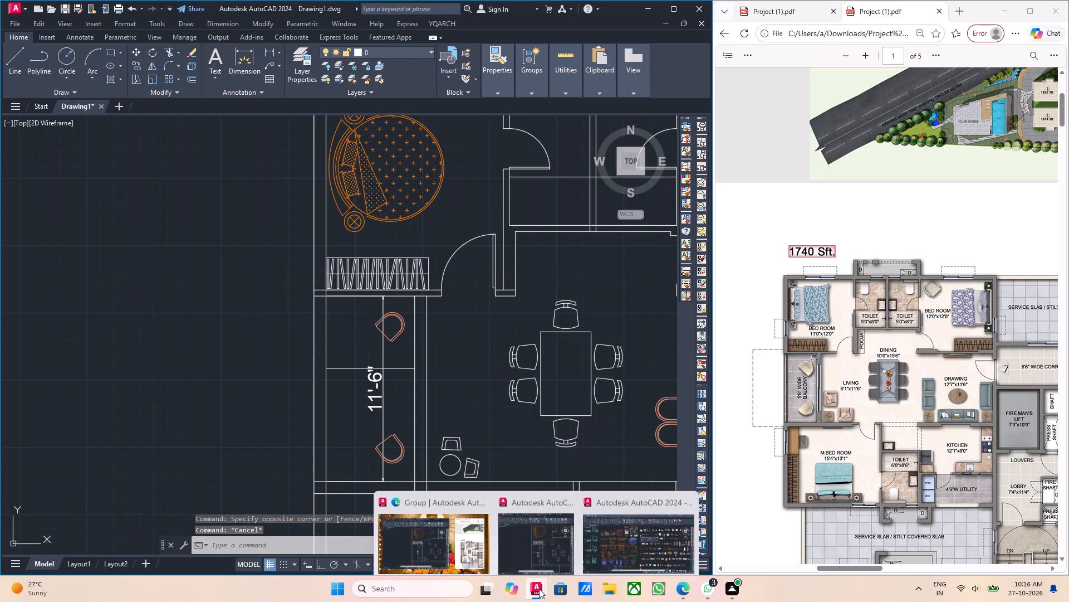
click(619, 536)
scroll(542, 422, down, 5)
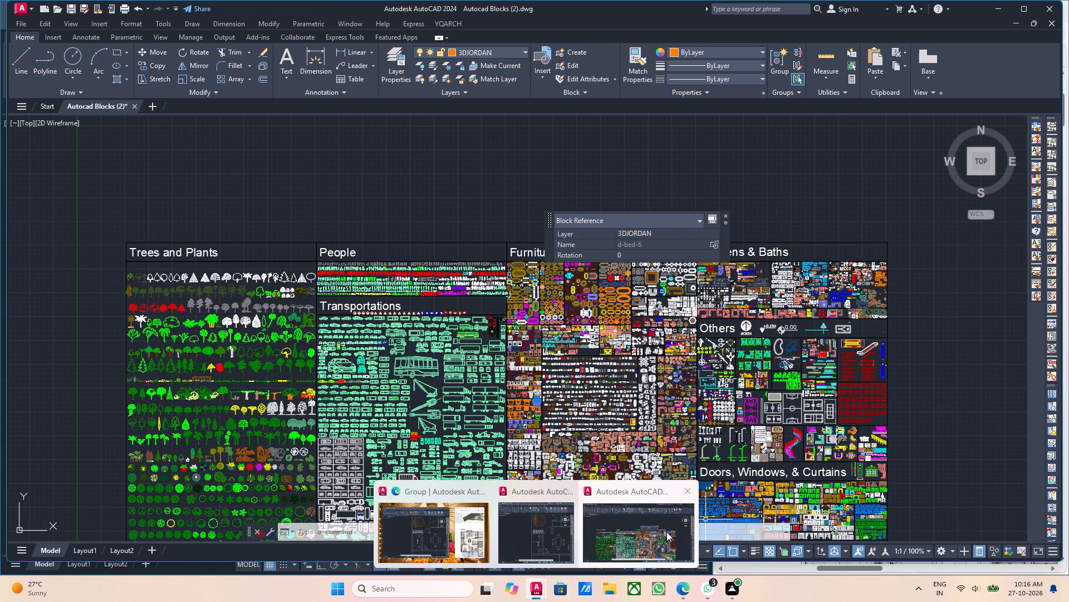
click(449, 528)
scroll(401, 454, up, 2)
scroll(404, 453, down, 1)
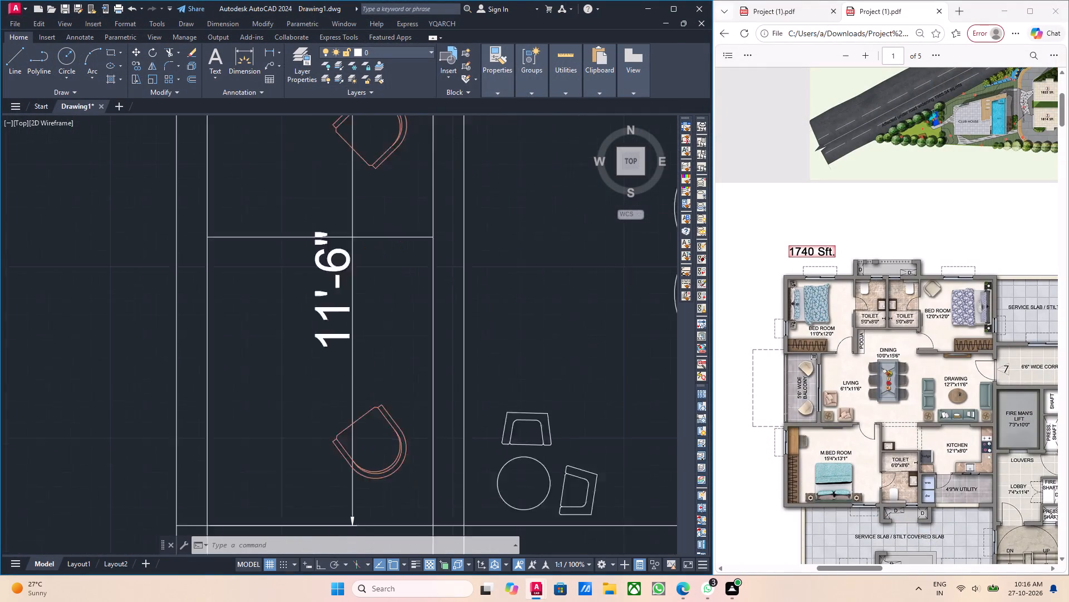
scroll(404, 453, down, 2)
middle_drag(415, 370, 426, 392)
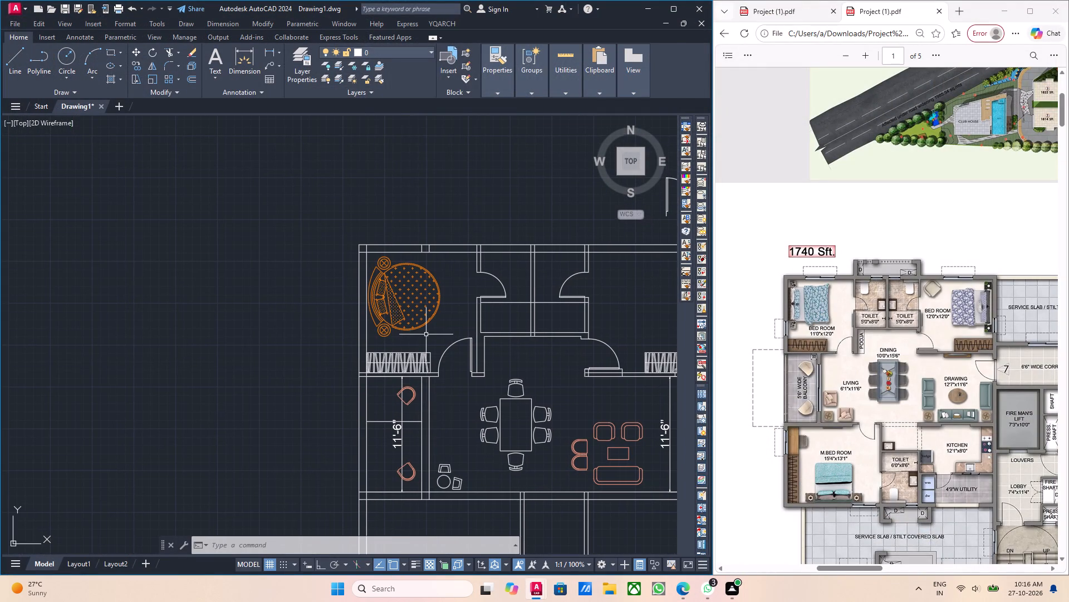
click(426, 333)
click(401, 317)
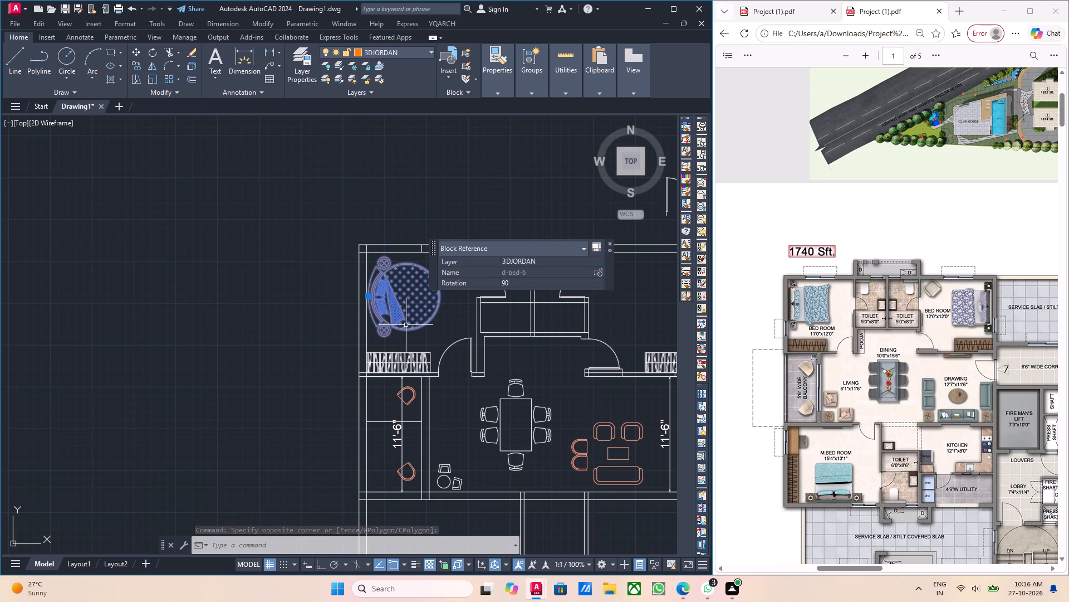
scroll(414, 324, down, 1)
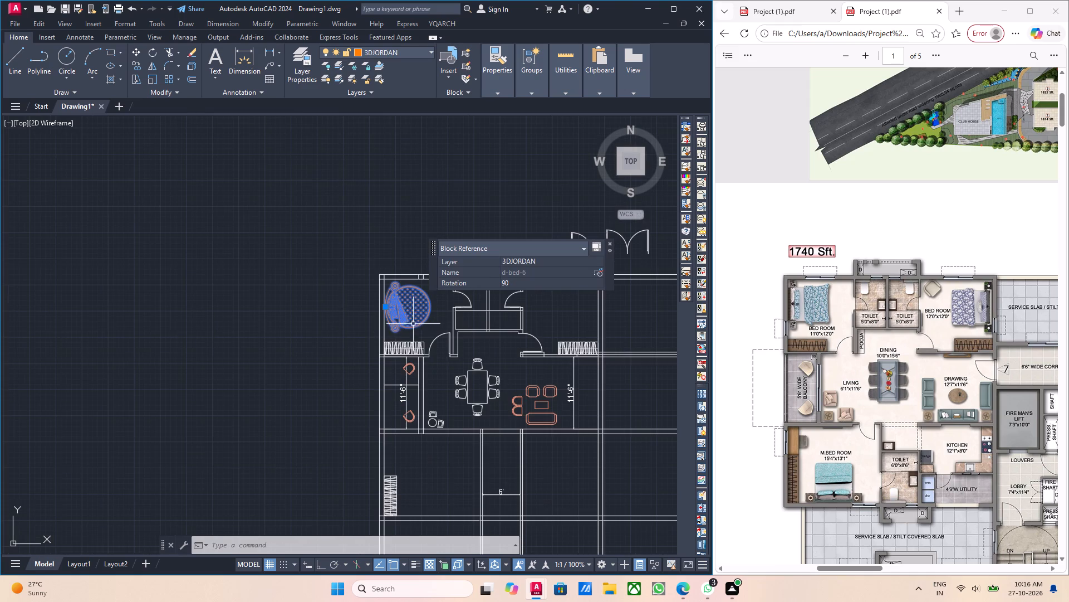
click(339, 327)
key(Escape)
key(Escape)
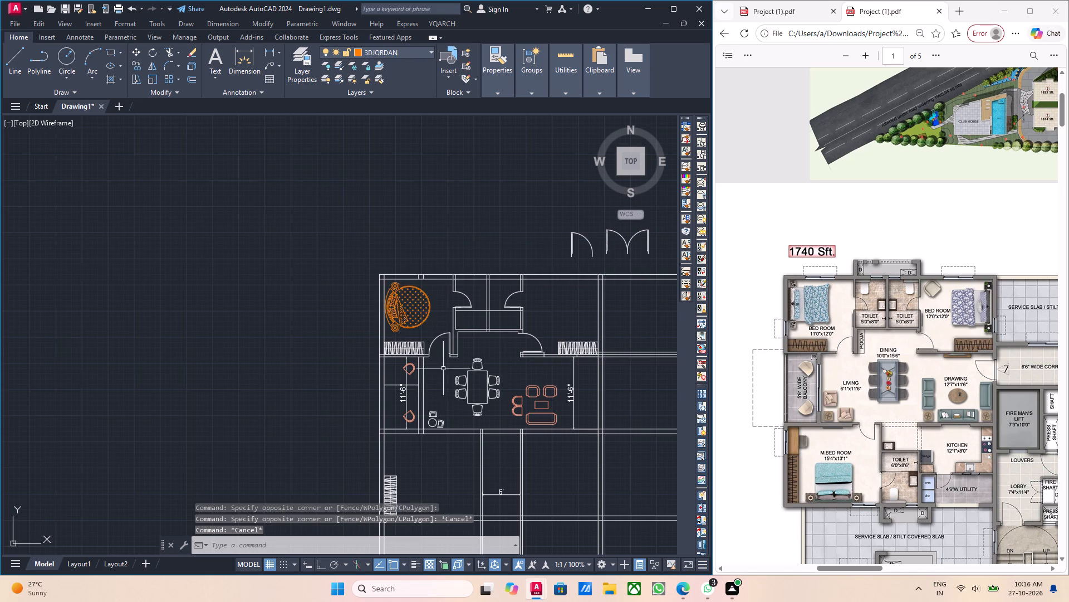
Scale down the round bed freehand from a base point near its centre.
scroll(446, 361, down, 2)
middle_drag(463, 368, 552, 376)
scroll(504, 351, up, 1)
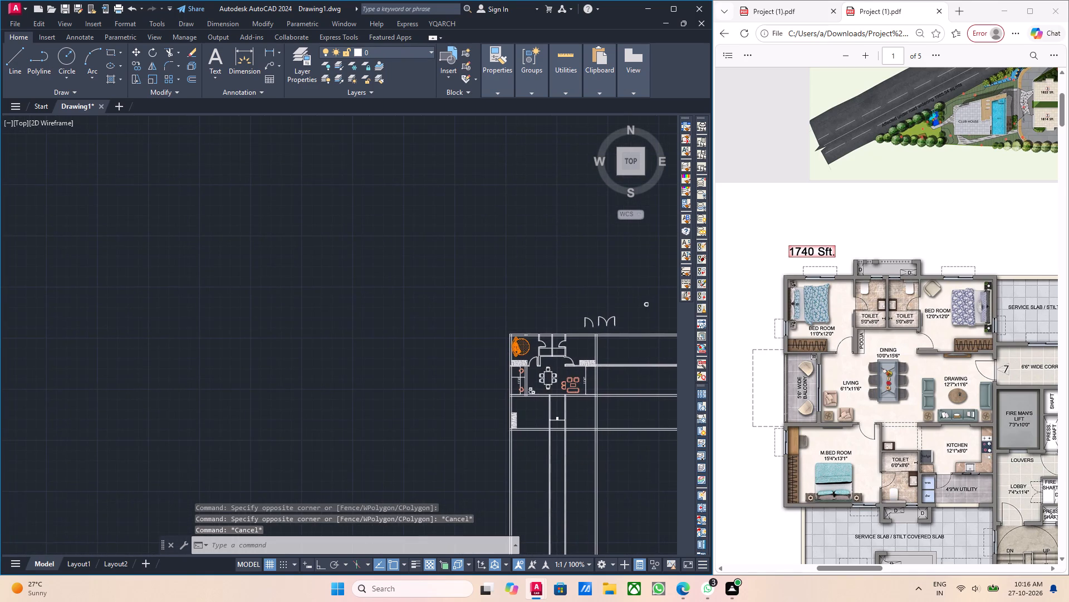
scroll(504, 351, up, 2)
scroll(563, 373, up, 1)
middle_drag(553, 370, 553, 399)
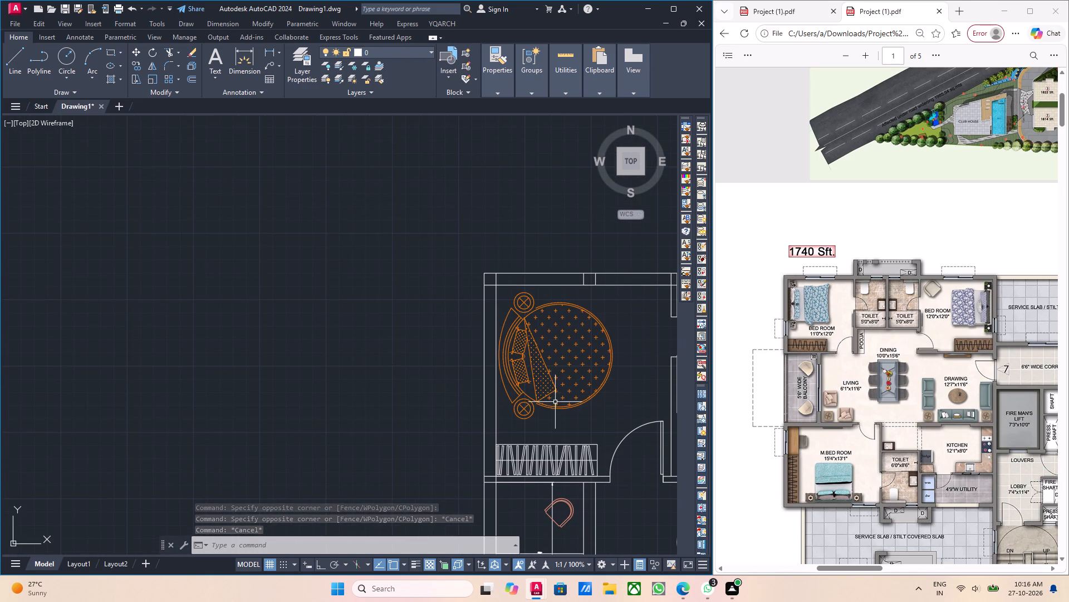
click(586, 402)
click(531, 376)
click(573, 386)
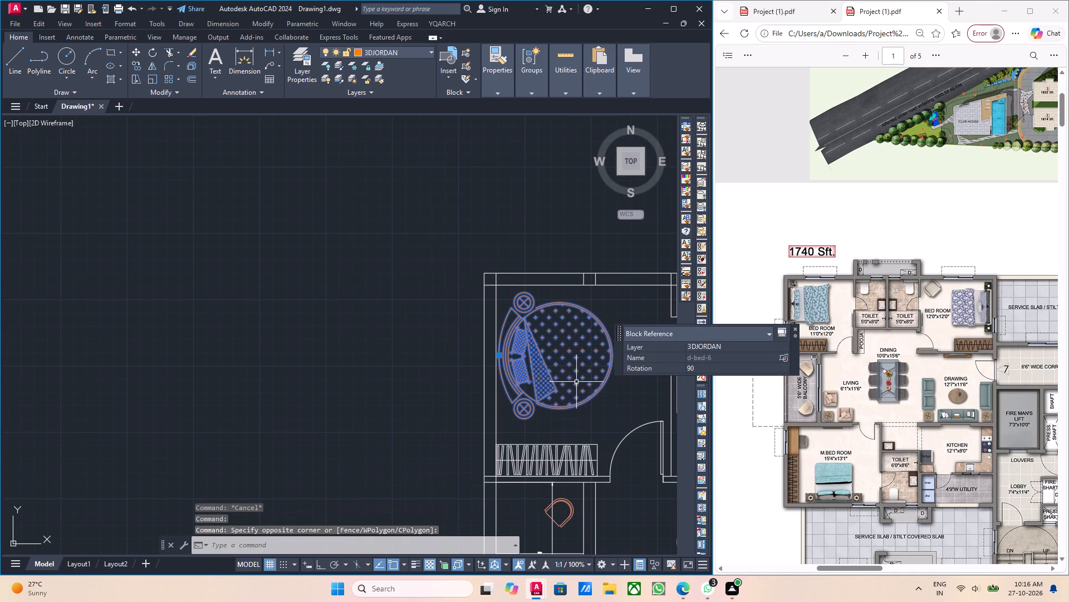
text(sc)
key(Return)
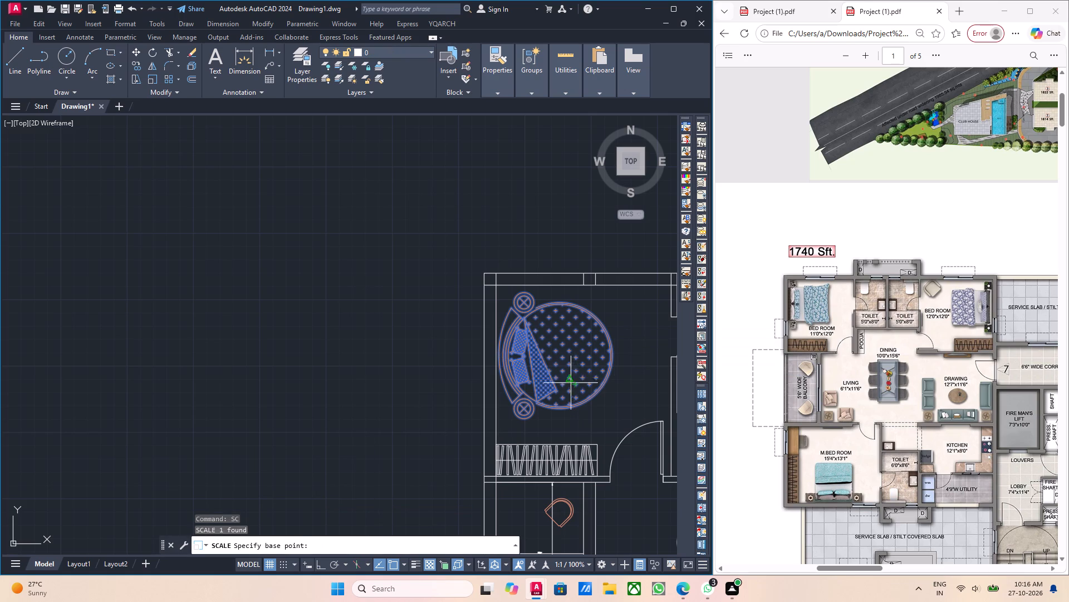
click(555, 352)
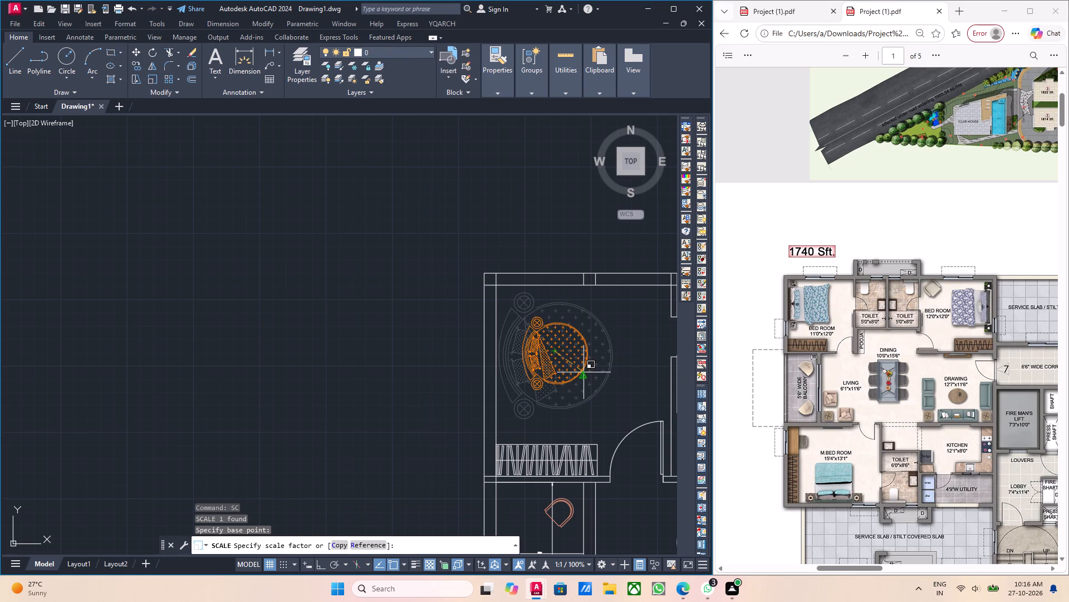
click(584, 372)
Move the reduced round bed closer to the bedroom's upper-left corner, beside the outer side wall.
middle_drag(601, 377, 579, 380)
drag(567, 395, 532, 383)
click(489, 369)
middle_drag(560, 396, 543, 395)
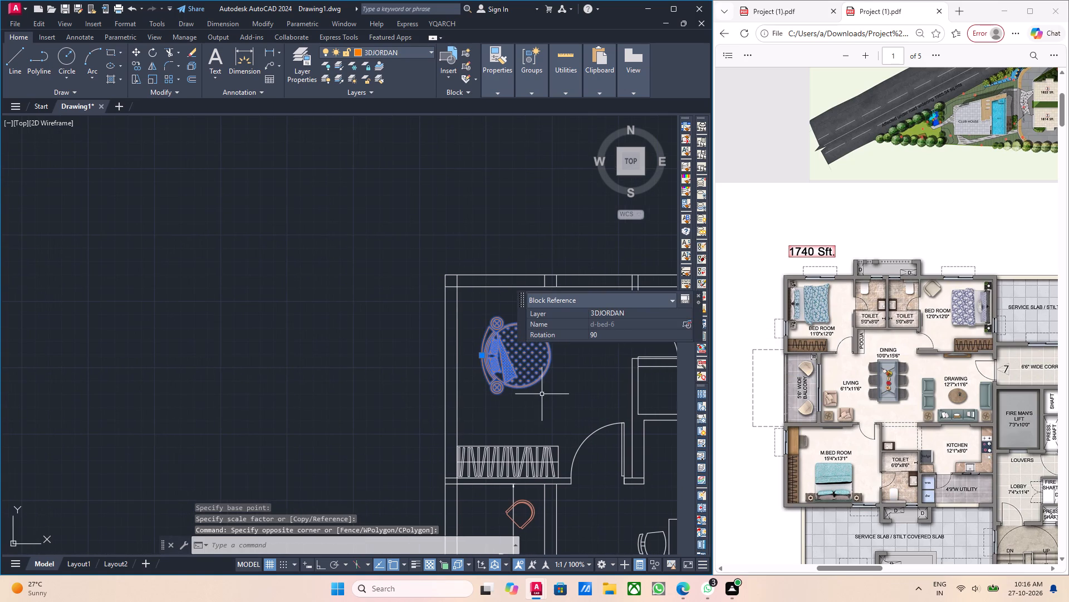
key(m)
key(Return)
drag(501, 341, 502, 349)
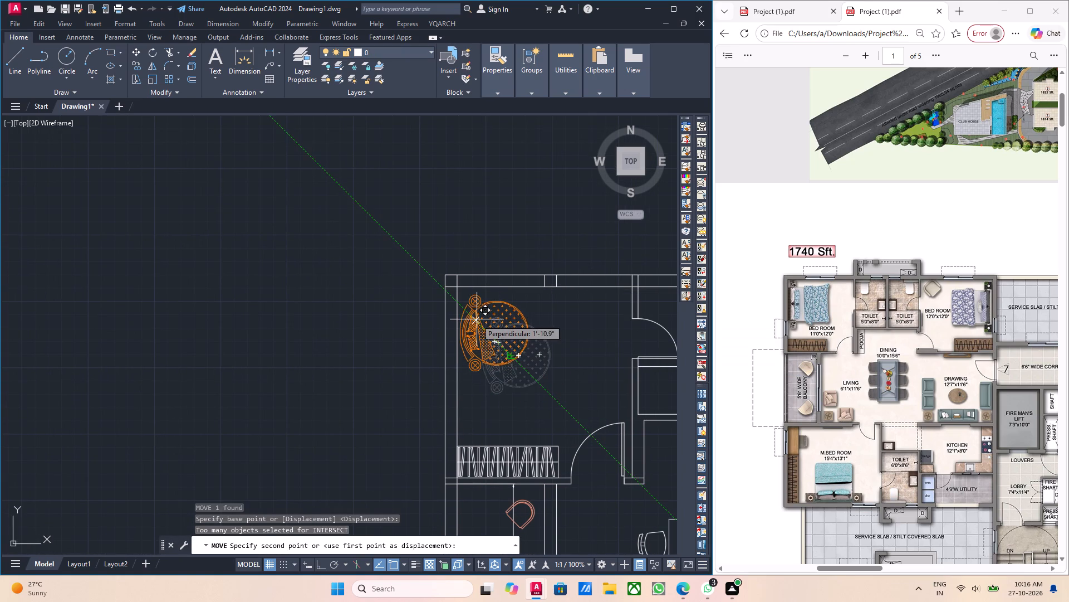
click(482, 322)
Delete the round bed from the upper-left bedroom.
scroll(572, 372, down, 1)
middle_click(594, 410)
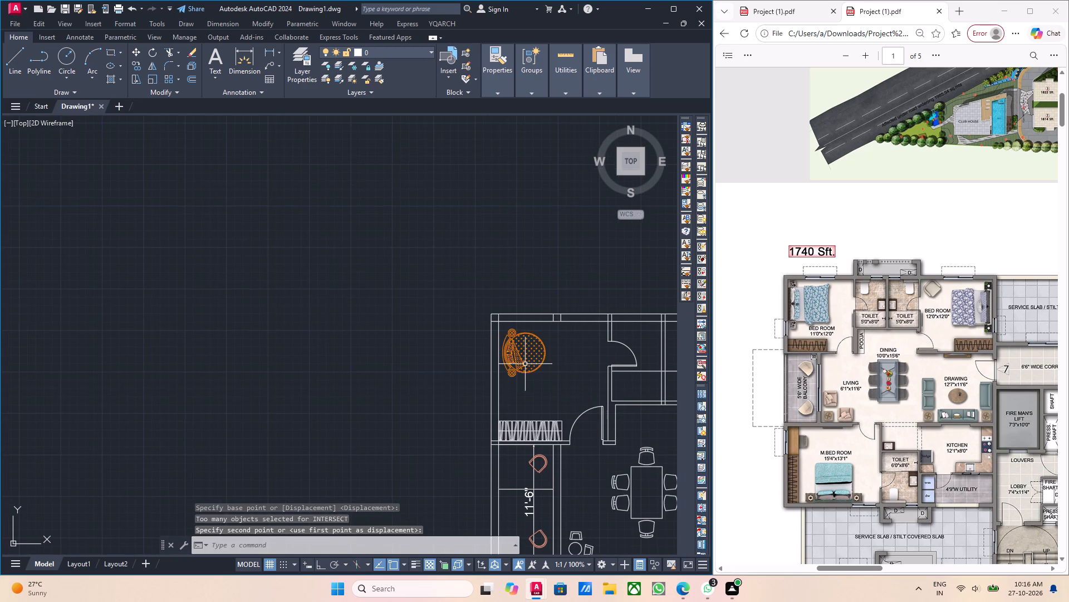
click(525, 363)
key(Delete)
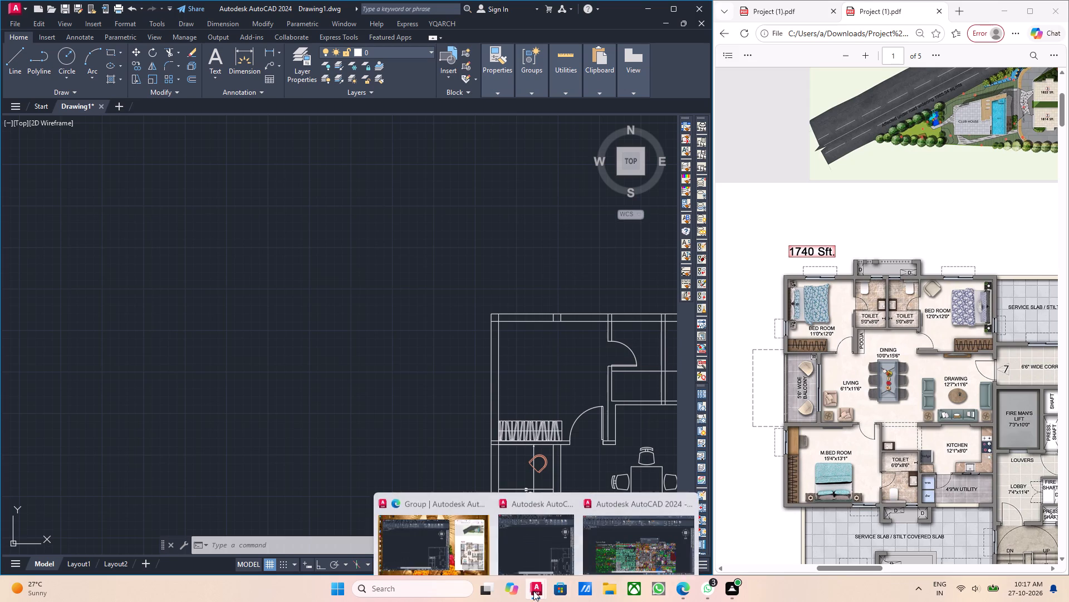
Switch to the Autocad Blocks (2) drawing and examine the orange double-bed blocks for a replacement bed.
click(621, 524)
scroll(606, 435, up, 3)
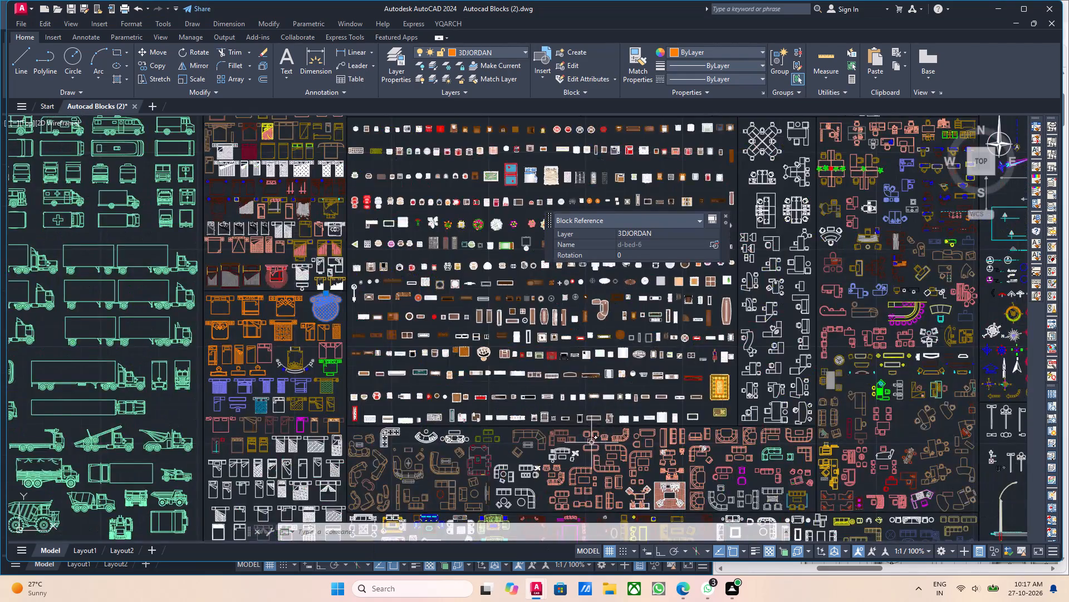
scroll(591, 443, up, 1)
scroll(591, 440, down, 3)
scroll(457, 422, up, 4)
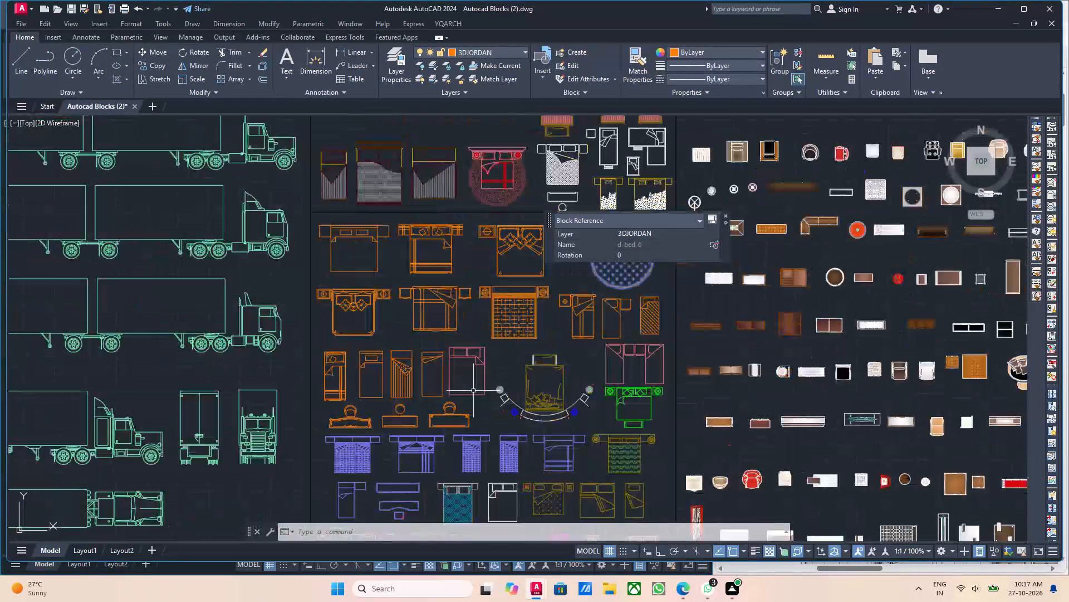
key(Escape)
middle_drag(524, 360, 528, 382)
middle_drag(532, 334, 545, 358)
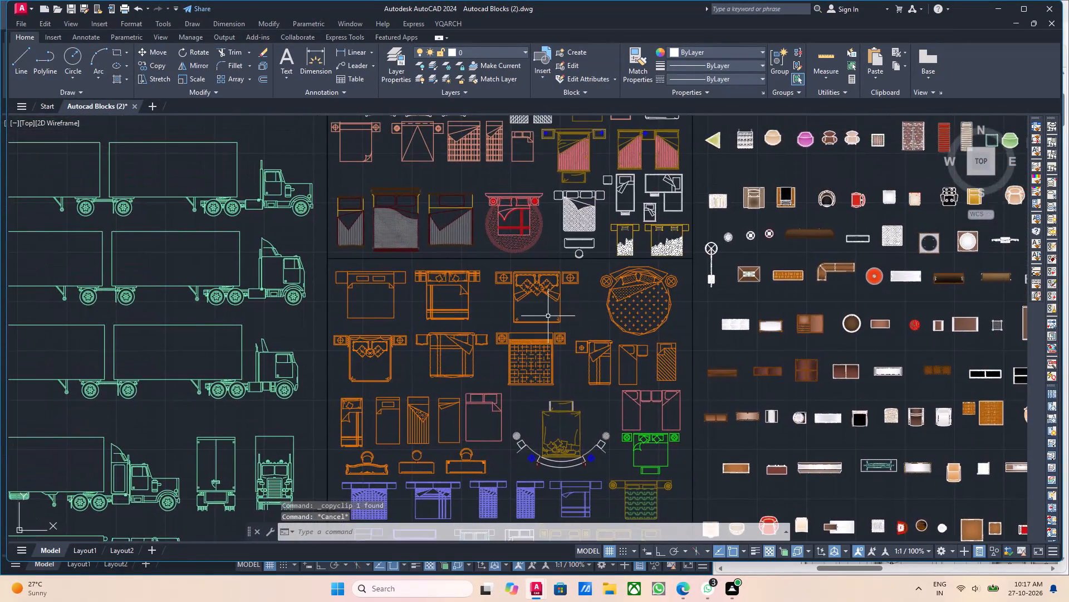
scroll(548, 312, up, 3)
scroll(551, 308, down, 2)
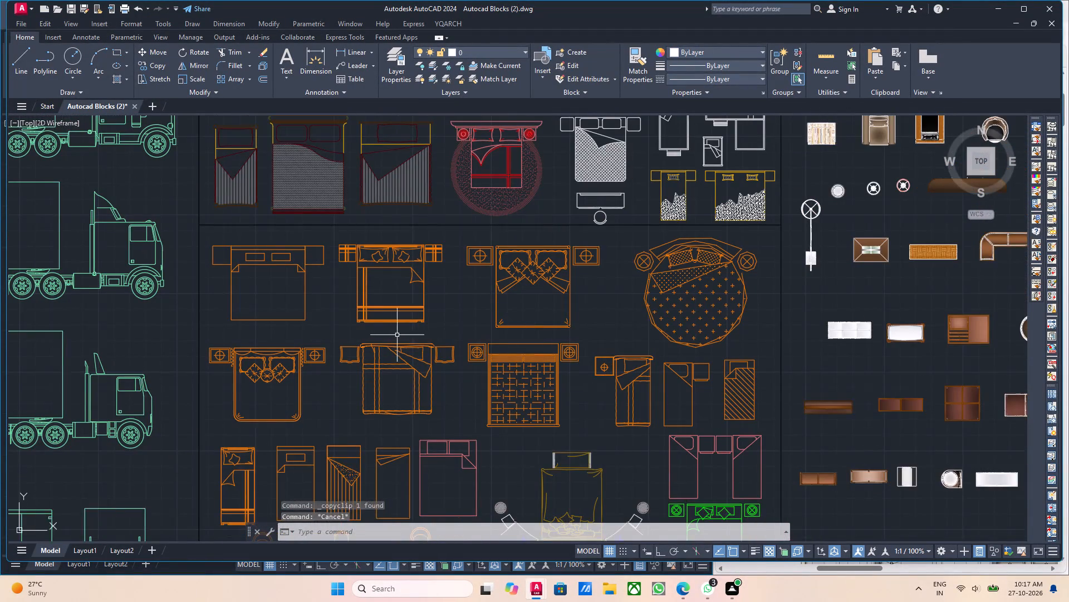
middle_drag(430, 329, 523, 324)
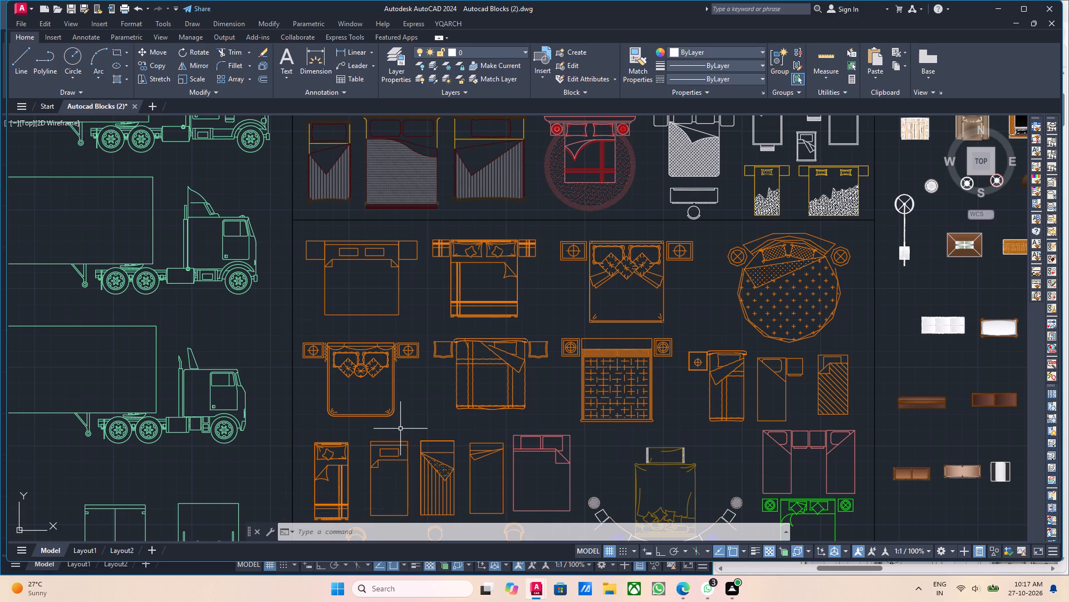
click(402, 426)
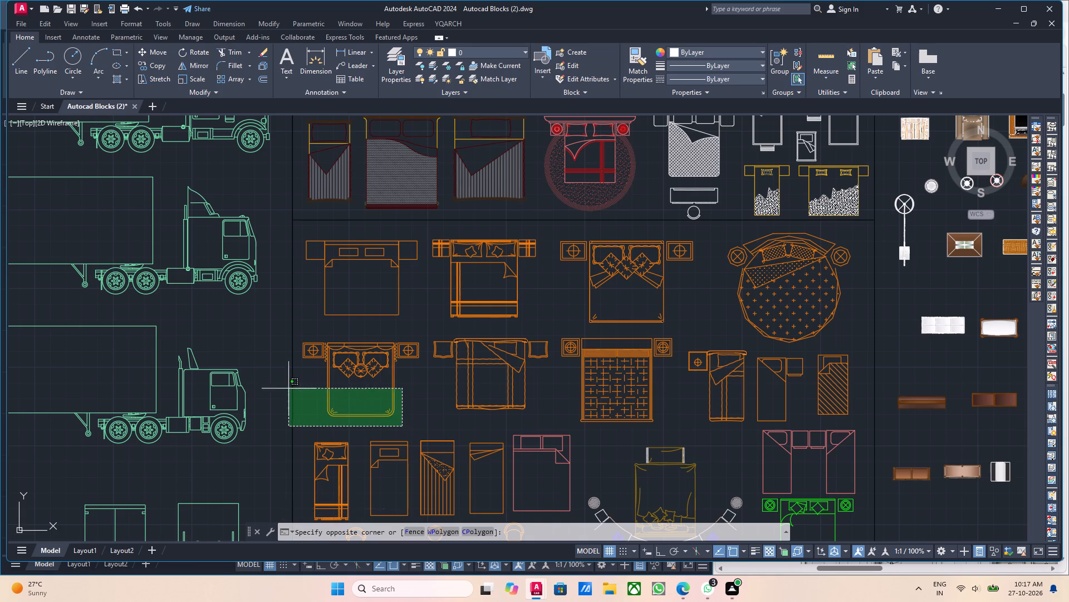
key(Escape)
scroll(368, 361, down, 2)
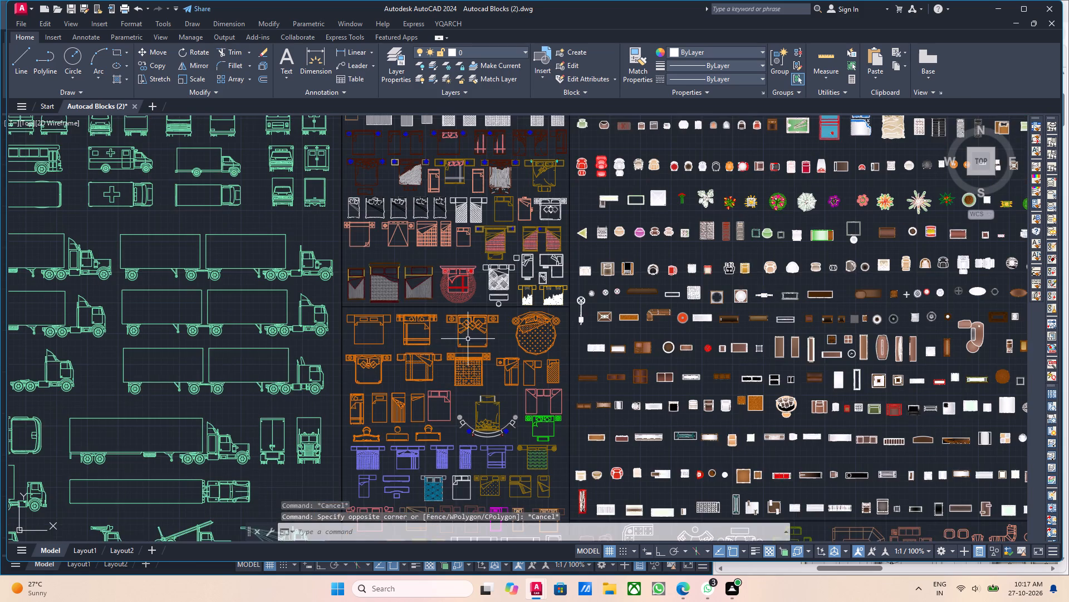
Copy the red double-bed block with the round rug and two bedside tables from the blocks drawing.
middle_drag(479, 349, 482, 363)
middle_drag(483, 334, 483, 339)
scroll(470, 326, up, 3)
middle_drag(470, 323, 478, 350)
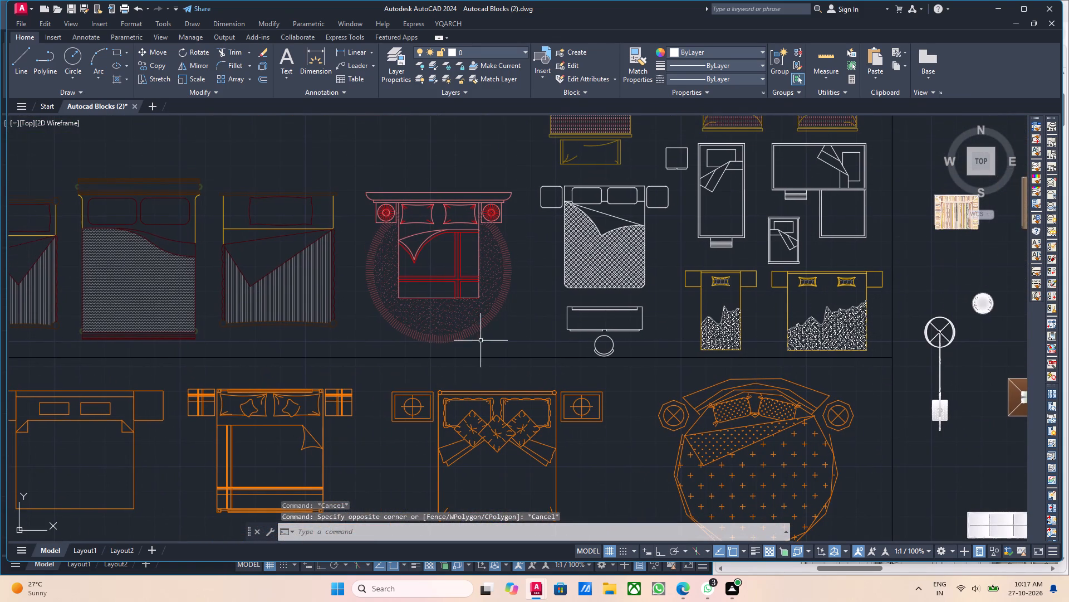
click(482, 334)
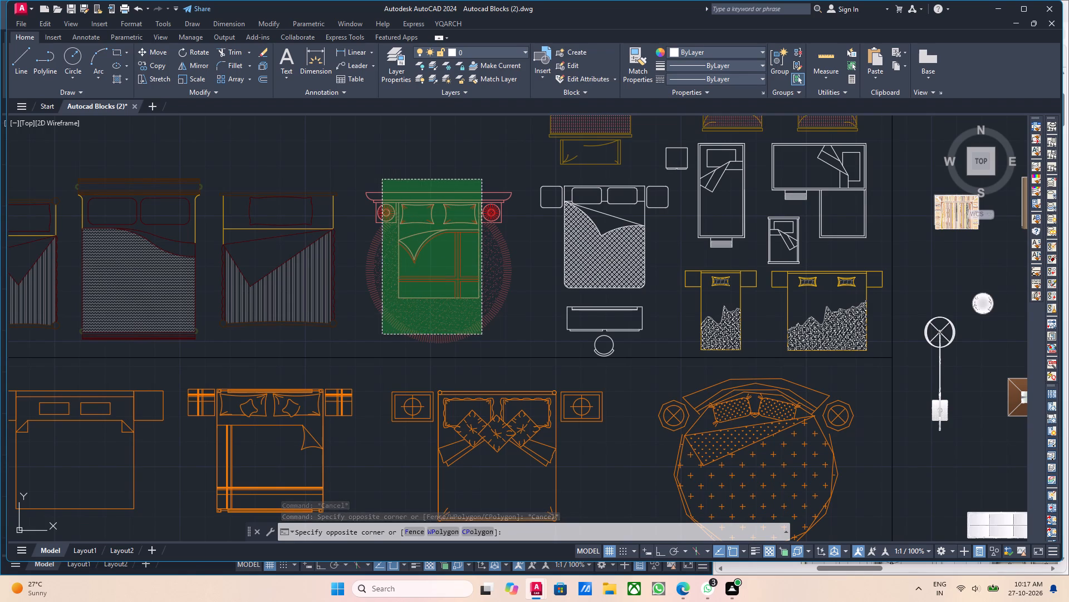
click(382, 179)
scroll(410, 226, down, 1)
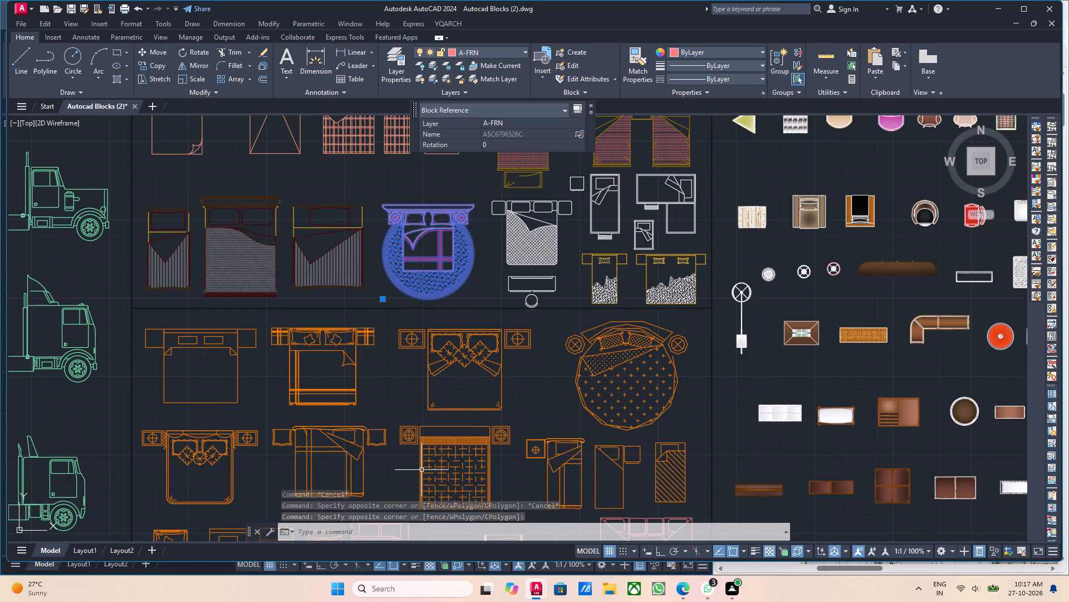
key(ctrl+c)
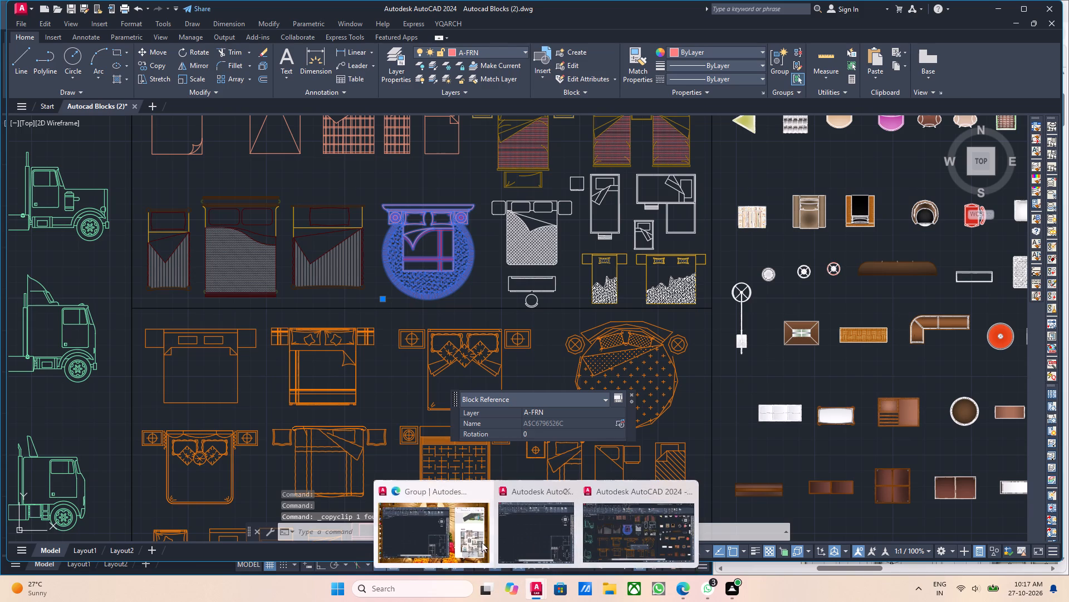
Paste the copied red bed into Drawing1, in the empty space outside the floor plan beside the upper-left bedroom.
click(454, 533)
scroll(565, 372, up, 2)
scroll(423, 368, down, 2)
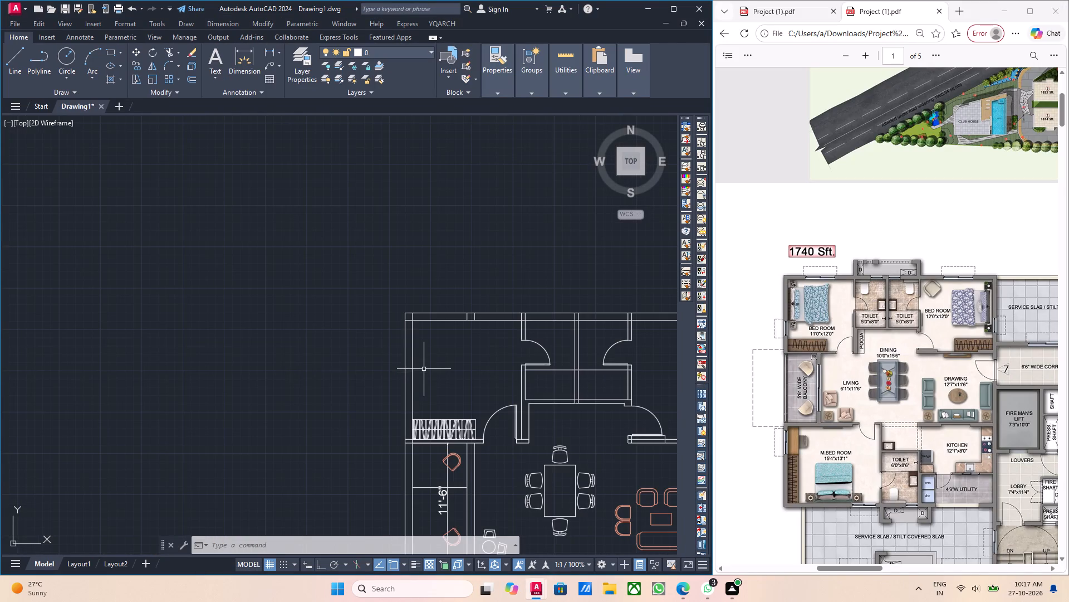
key(ctrl+v)
scroll(314, 349, up, 2)
click(311, 347)
scroll(336, 353, up, 2)
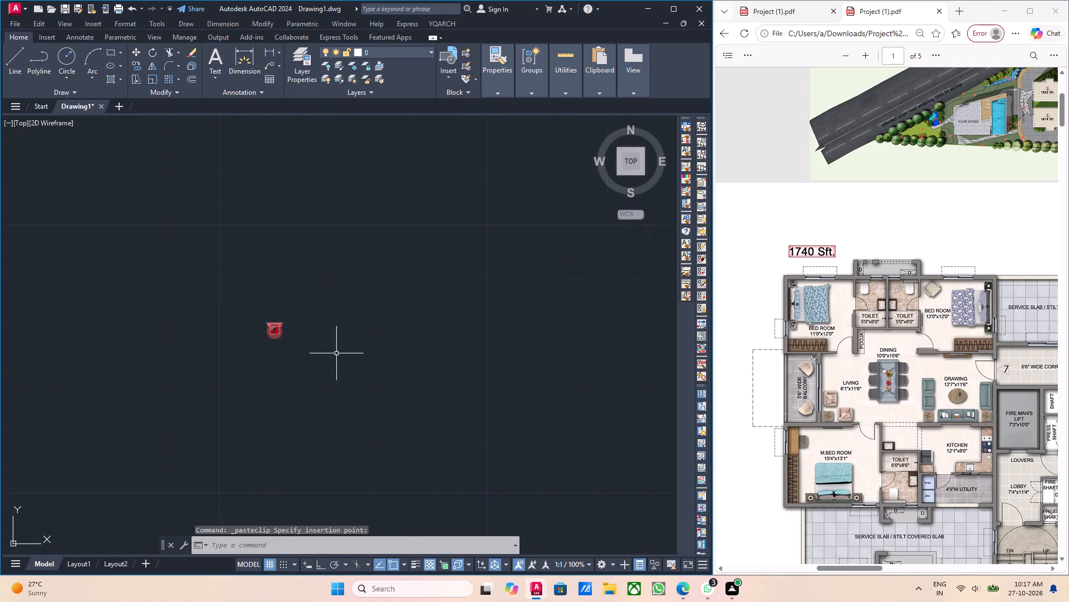
Scale up the pasted red bed freehand from a base point at its lower edge.
scroll(336, 353, up, 1)
drag(263, 347, 258, 336)
click(176, 271)
middle_drag(307, 328, 308, 328)
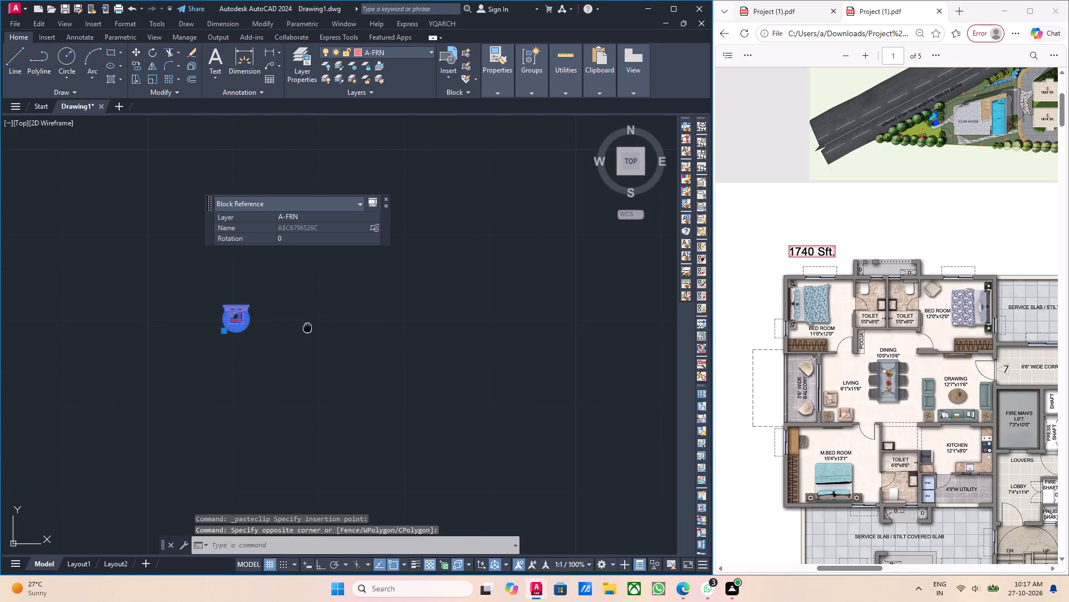
middle_drag(308, 328, 281, 324)
key(s)
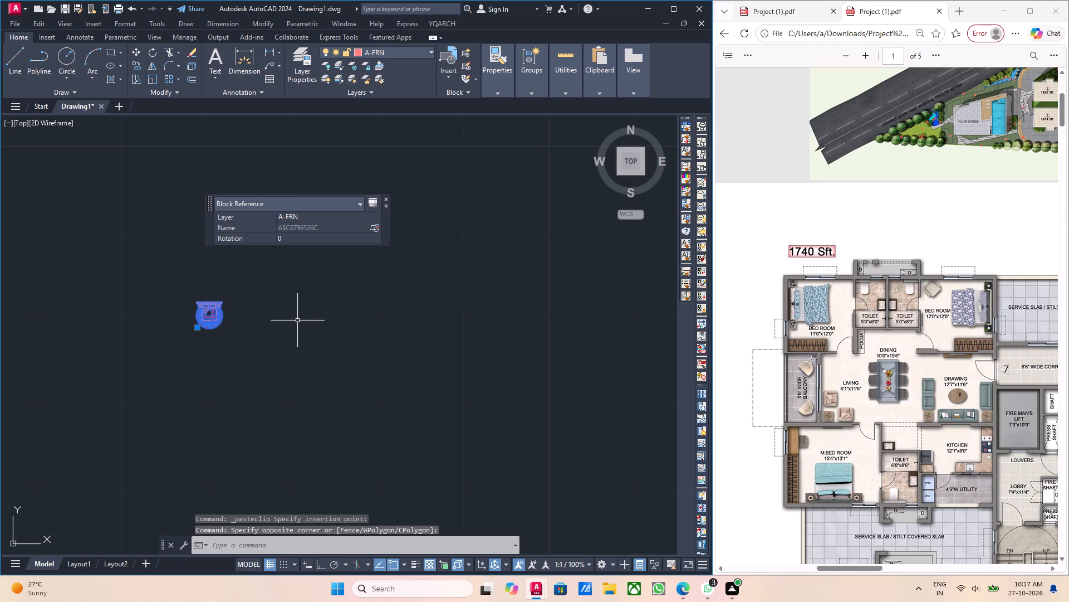
key(c)
key(Return)
drag(218, 329, 231, 331)
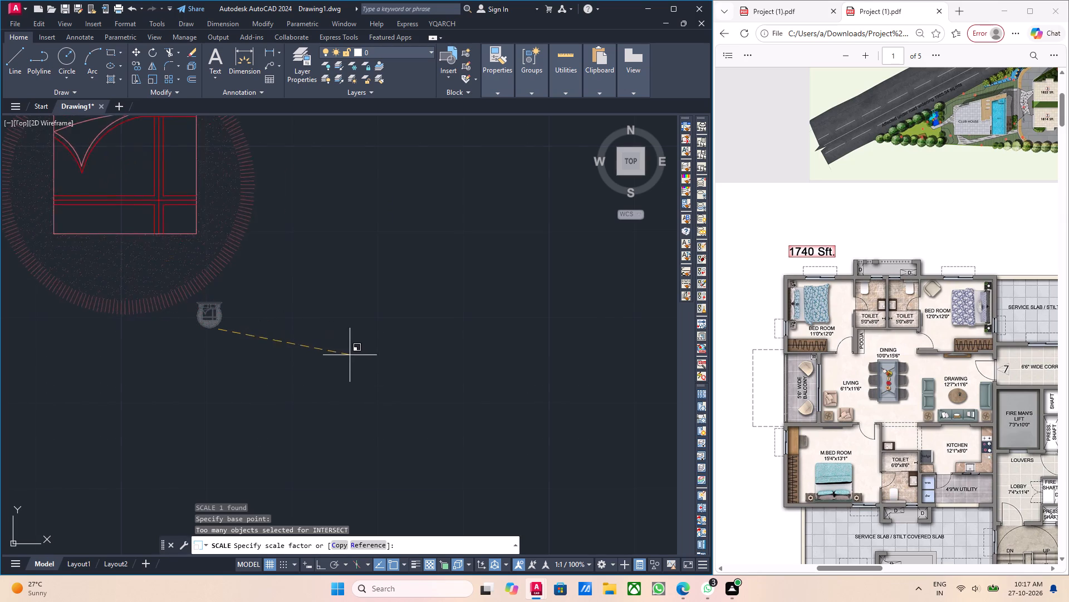
scroll(350, 355, down, 2)
middle_drag(356, 355, 421, 356)
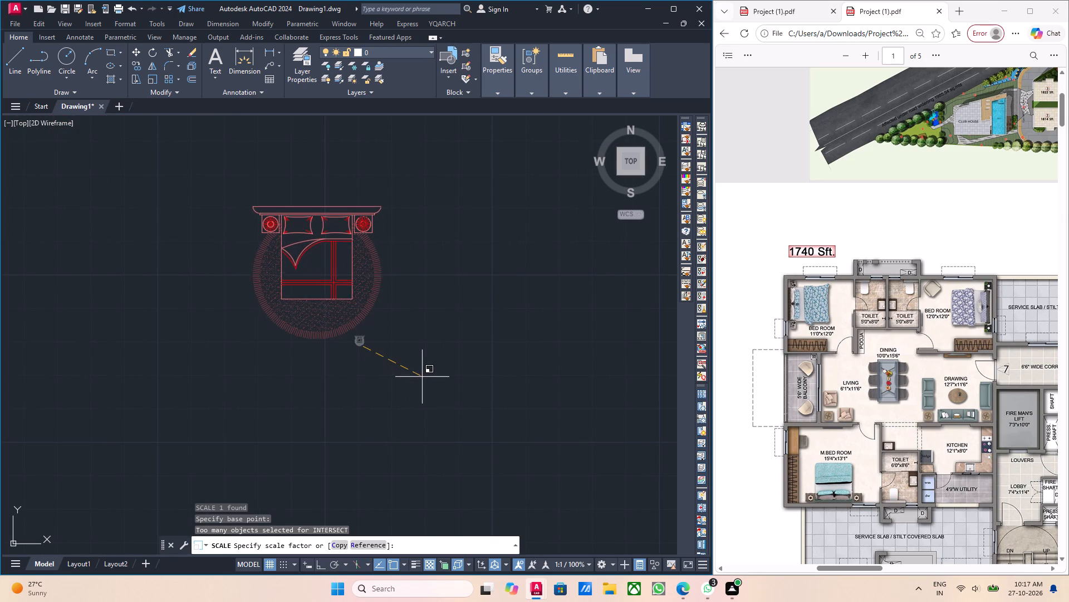
click(423, 377)
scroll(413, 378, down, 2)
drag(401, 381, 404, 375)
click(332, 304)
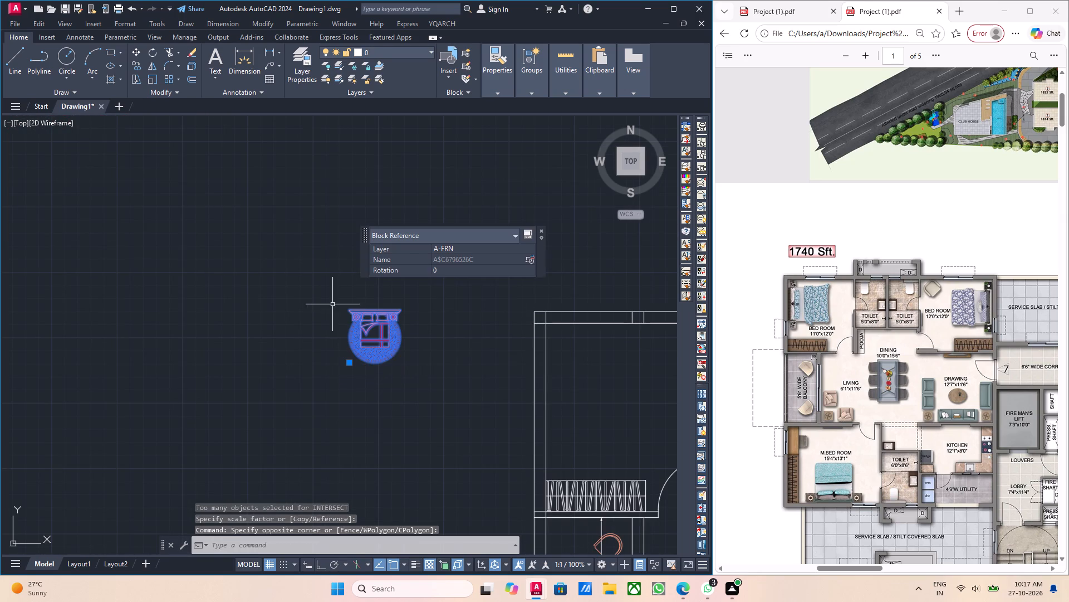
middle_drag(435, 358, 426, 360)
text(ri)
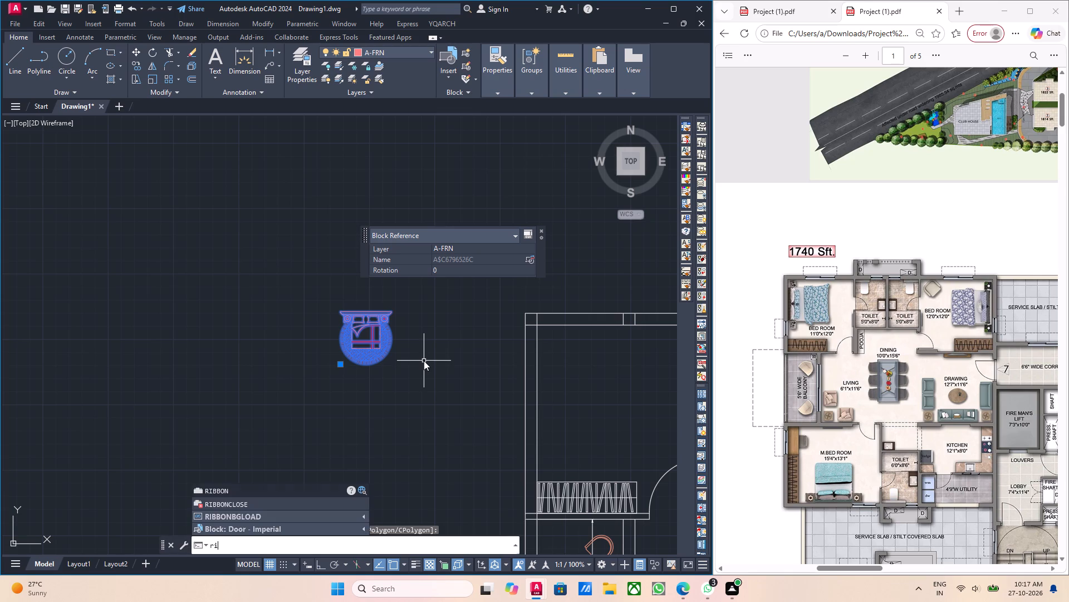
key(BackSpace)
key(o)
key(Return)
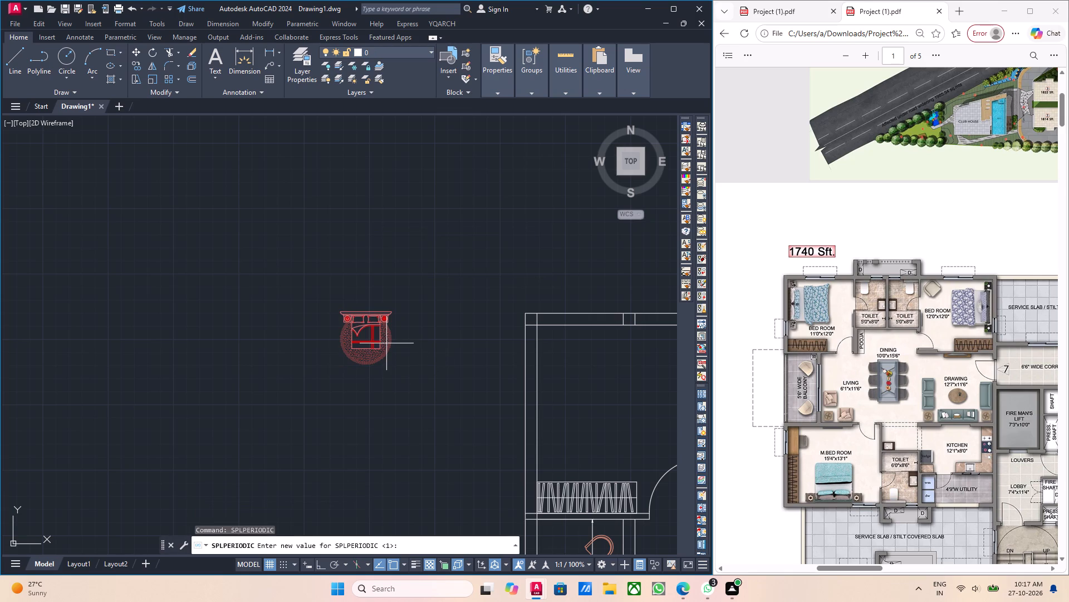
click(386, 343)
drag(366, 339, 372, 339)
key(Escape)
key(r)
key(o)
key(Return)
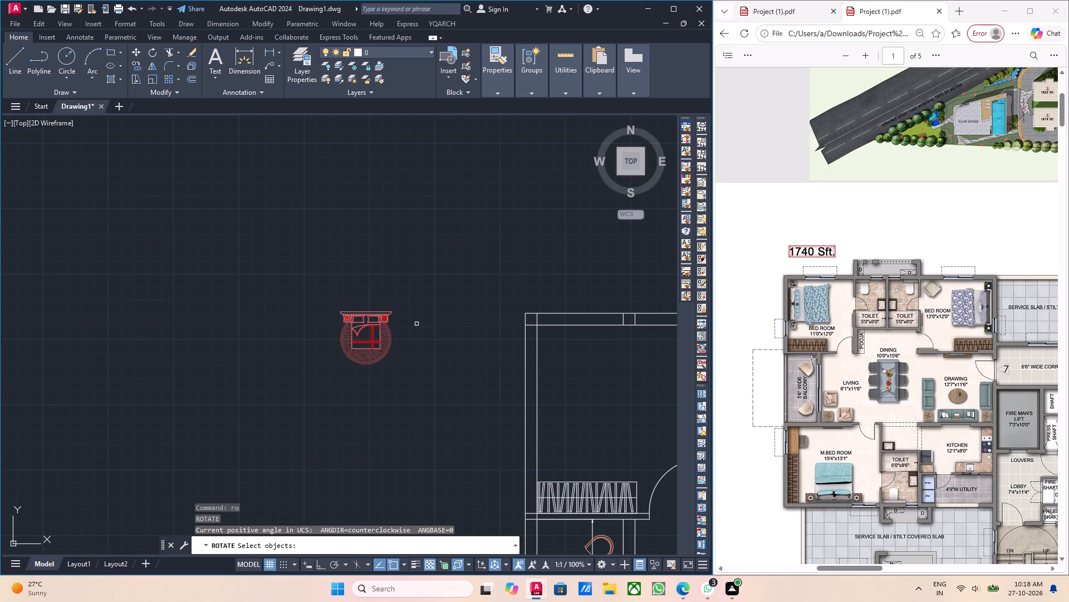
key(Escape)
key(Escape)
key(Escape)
Rotate the red bed by 90 degrees about a point just beside it.
drag(404, 351, 373, 341)
drag(351, 326, 352, 331)
middle_drag(447, 363, 415, 362)
key(r)
key(o)
key(Return)
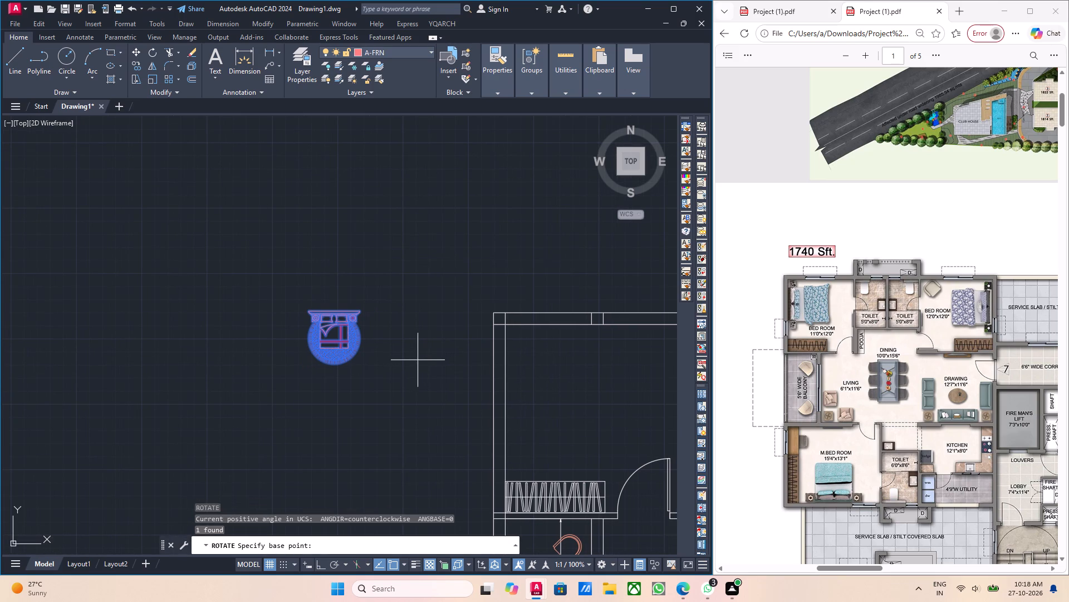
click(386, 346)
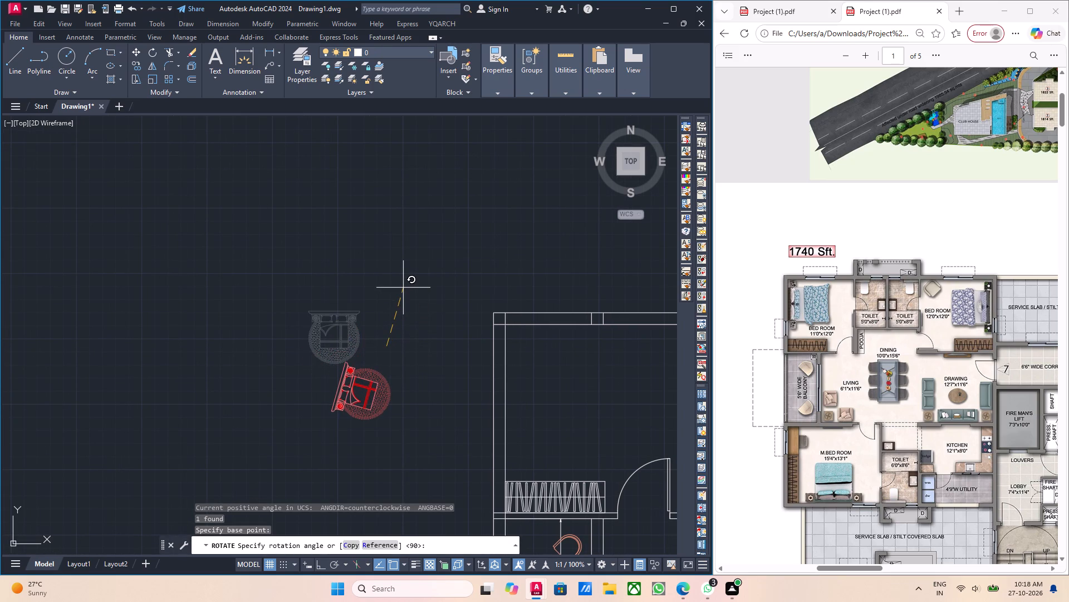
text(90)
key(Return)
Examine the rotated red bed up close, including its headboard, bedside tables and round rug.
click(404, 322)
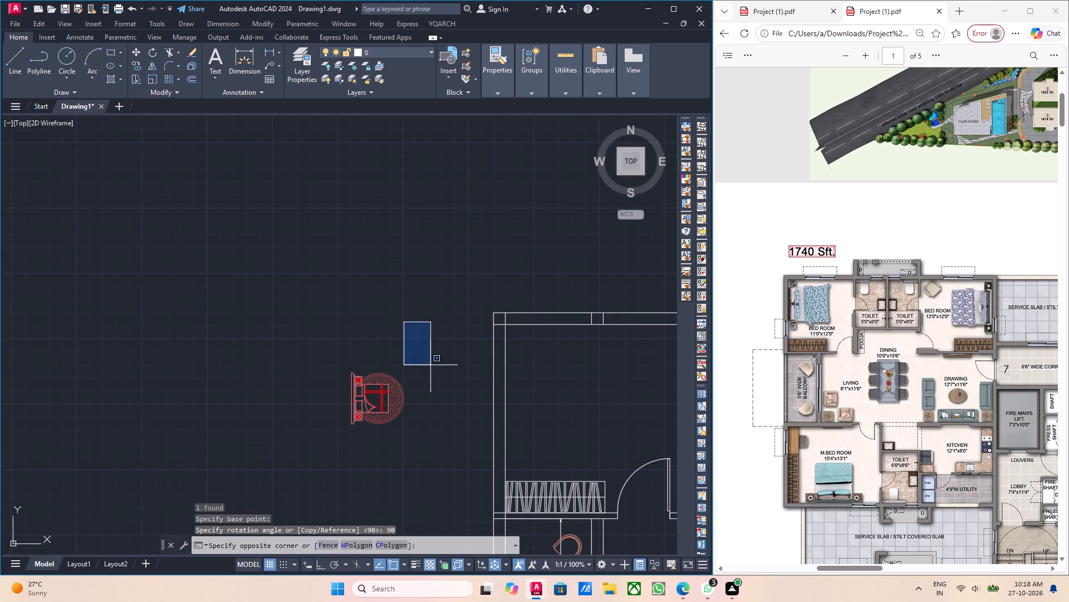
middle_drag(435, 374, 442, 274)
click(444, 275)
scroll(378, 338, up, 3)
middle_drag(388, 339, 398, 359)
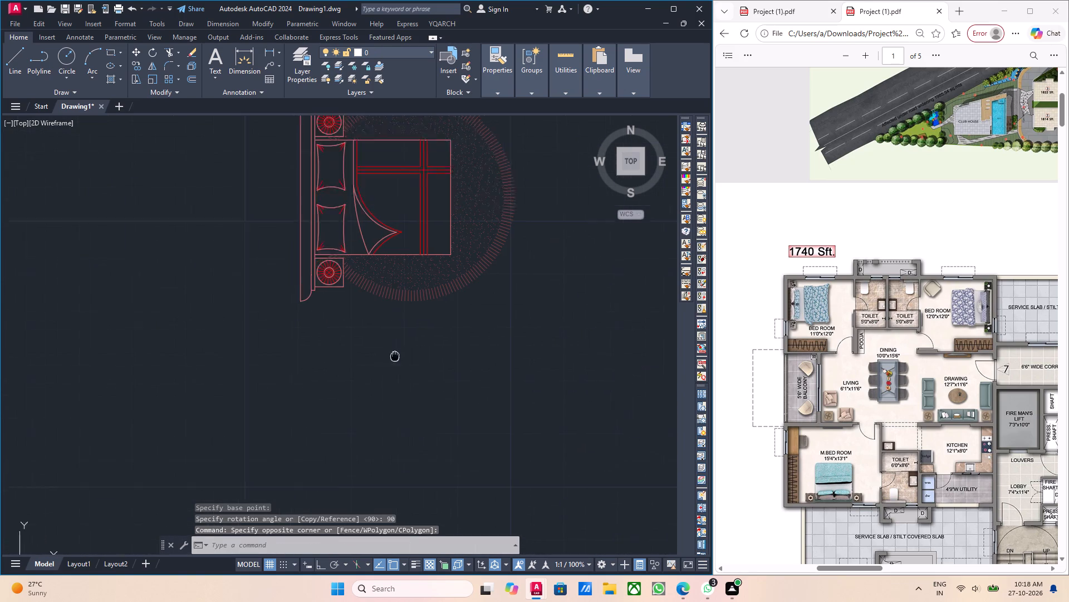
middle_drag(398, 359, 523, 409)
middle_drag(526, 423, 427, 466)
scroll(458, 414, up, 1)
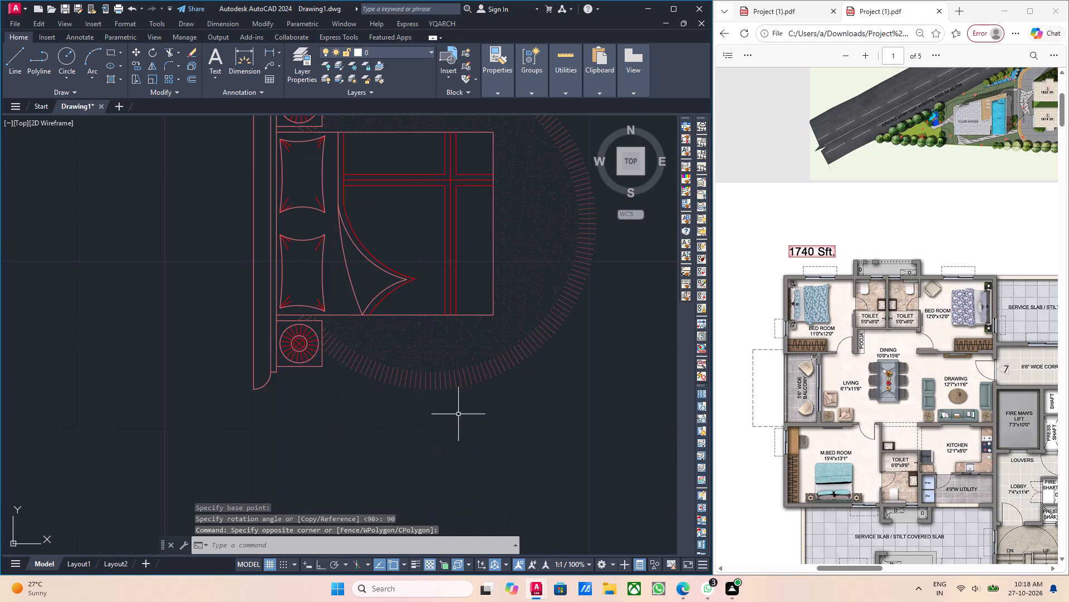
middle_drag(458, 417, 460, 453)
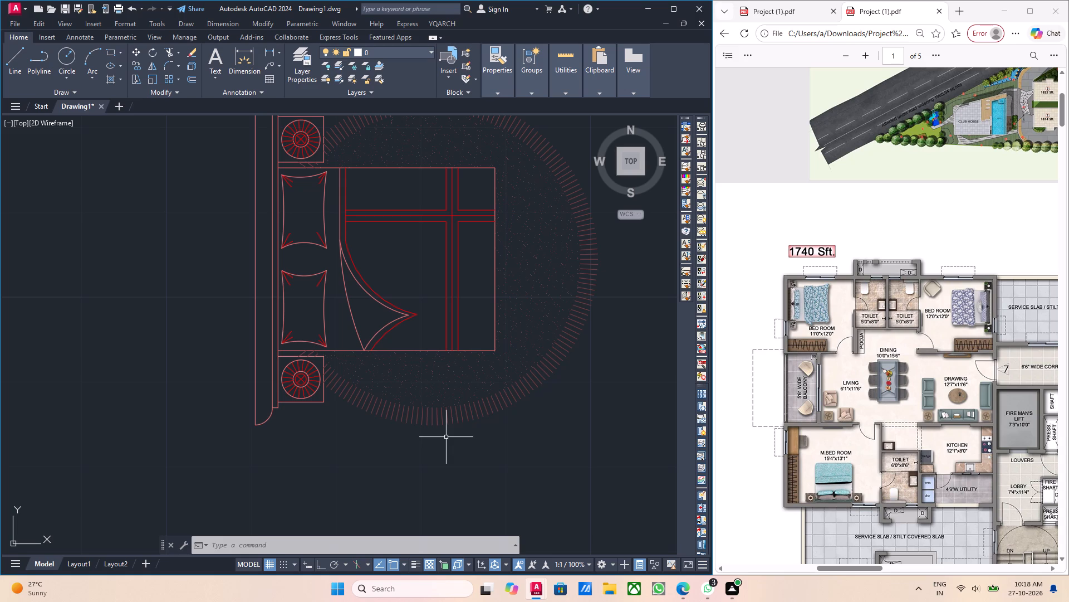
scroll(416, 444, down, 1)
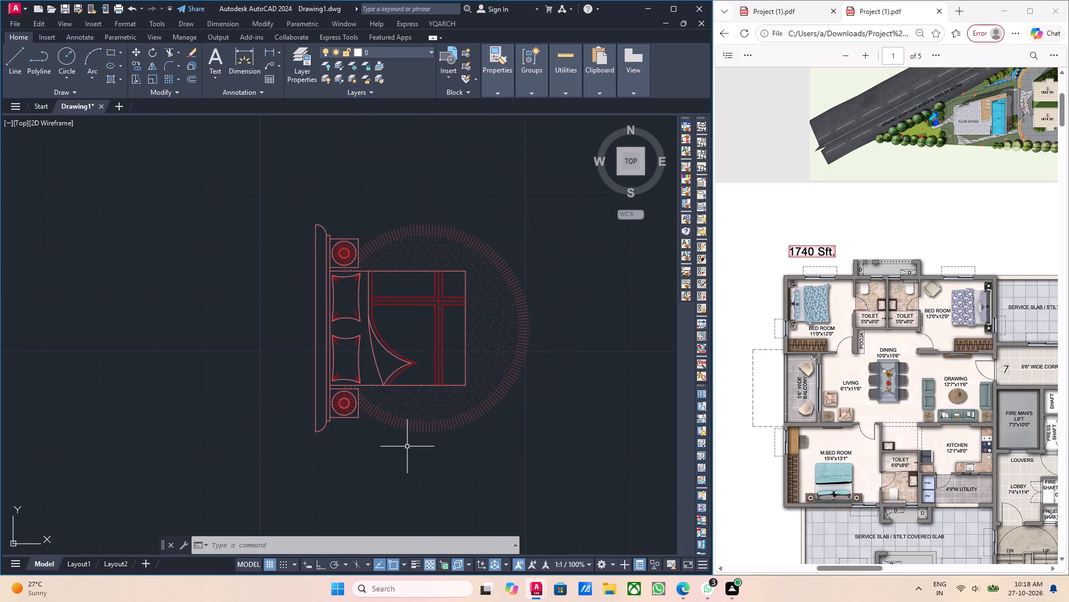
Move the rotated red bed by its pillow end into the upper-left bedroom, with the headboard facing the outer side wall.
scroll(379, 449, down, 2)
drag(421, 451, 411, 444)
click(365, 417)
middle_drag(444, 459, 401, 454)
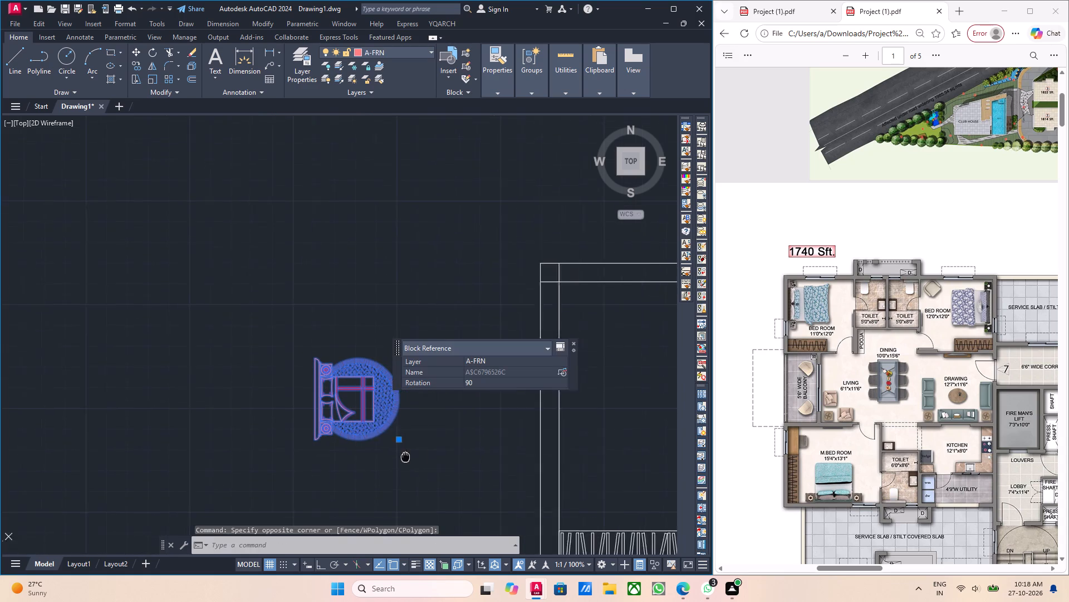
middle_drag(401, 454, 378, 440)
middle_drag(392, 441, 371, 438)
key(m)
key(Return)
scroll(311, 411, up, 1)
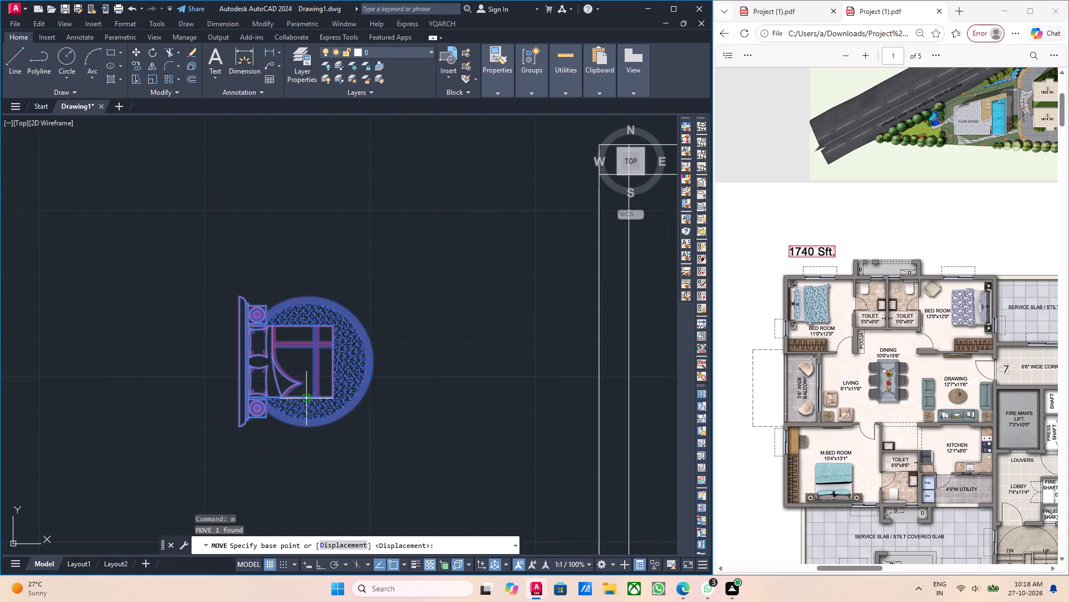
click(261, 360)
scroll(406, 383, down, 2)
middle_drag(472, 387, 404, 388)
scroll(454, 363, up, 2)
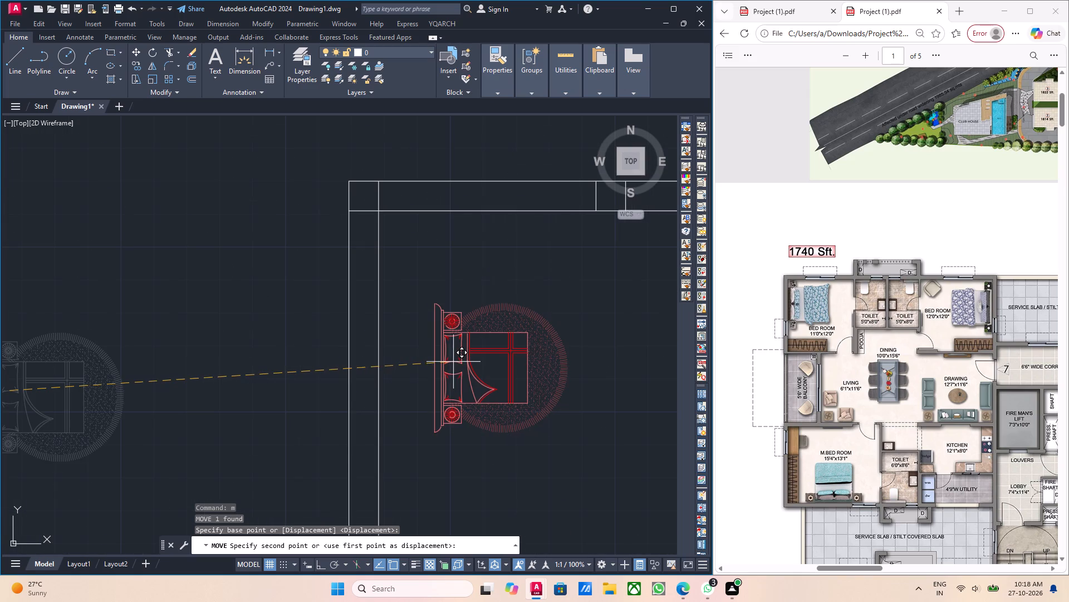
click(478, 364)
Scale up the red bed freehand from a base point on the mattress, inside the upper-left bedroom.
middle_drag(528, 397, 420, 369)
drag(480, 402, 423, 376)
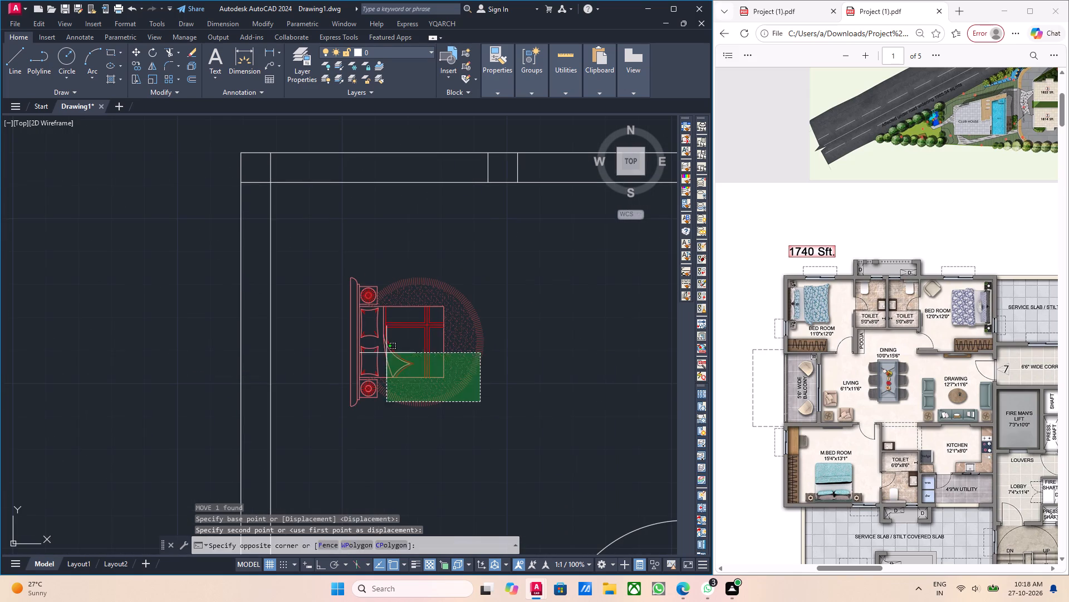
drag(386, 353, 395, 360)
middle_drag(474, 419, 424, 409)
key(s)
key(c)
key(Return)
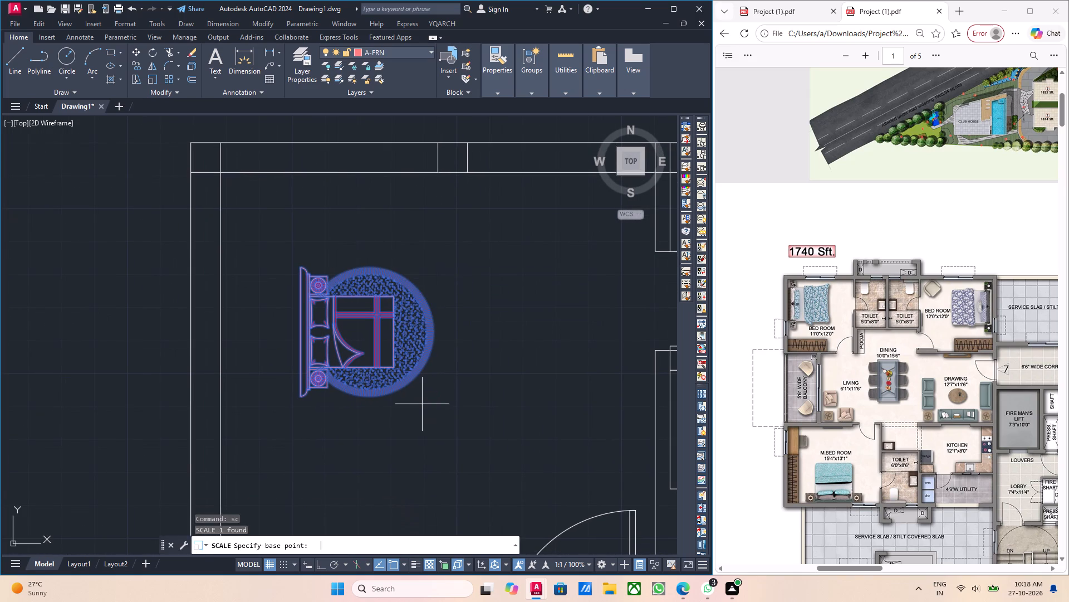
click(338, 326)
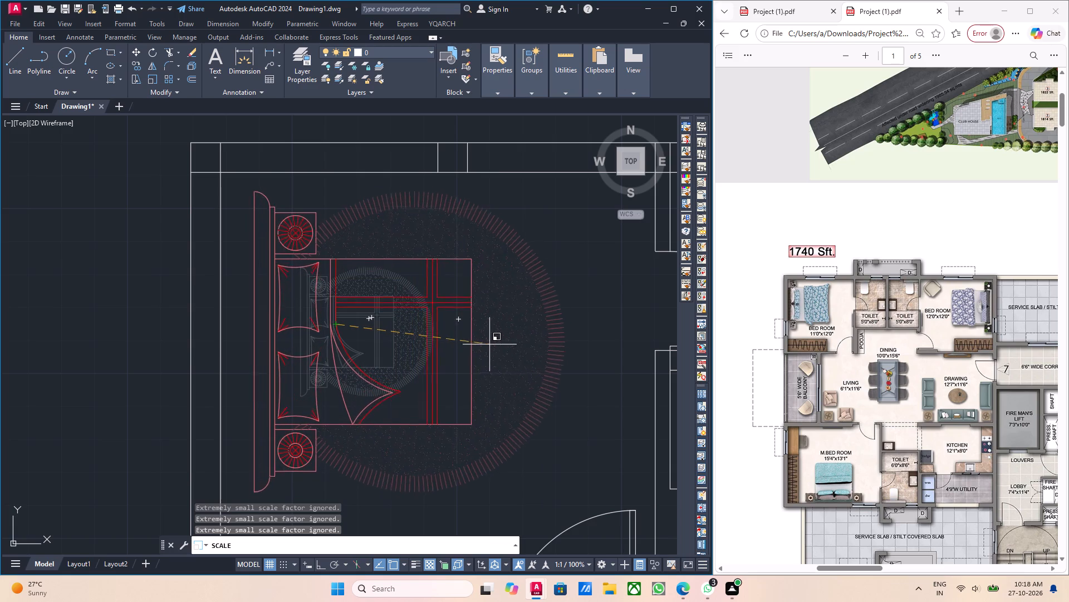
click(483, 344)
middle_drag(526, 367, 491, 364)
drag(516, 384, 508, 381)
click(482, 374)
middle_drag(512, 389, 491, 387)
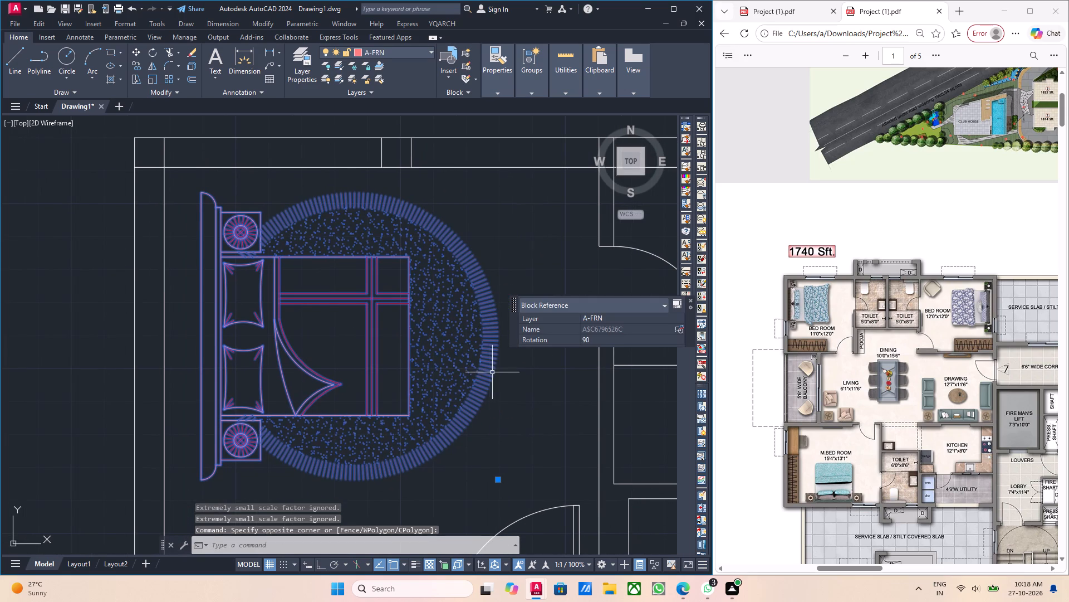
key(Escape)
key(Escape)
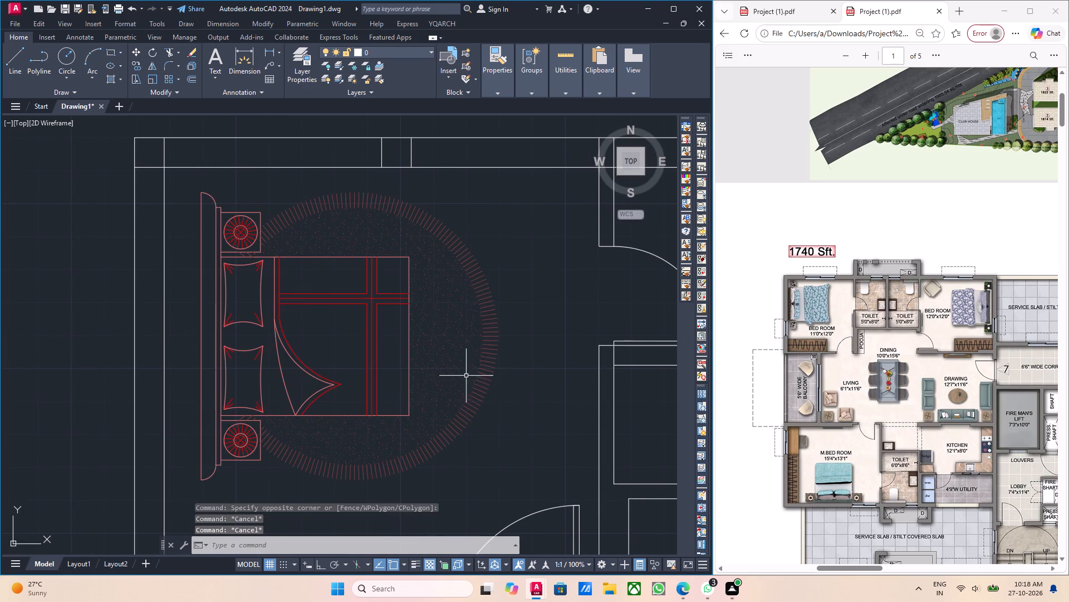
Enlarge the red bed slightly more by freehand scaling from a base point near the mattress centre.
drag(415, 370, 403, 367)
click(379, 360)
key(d)
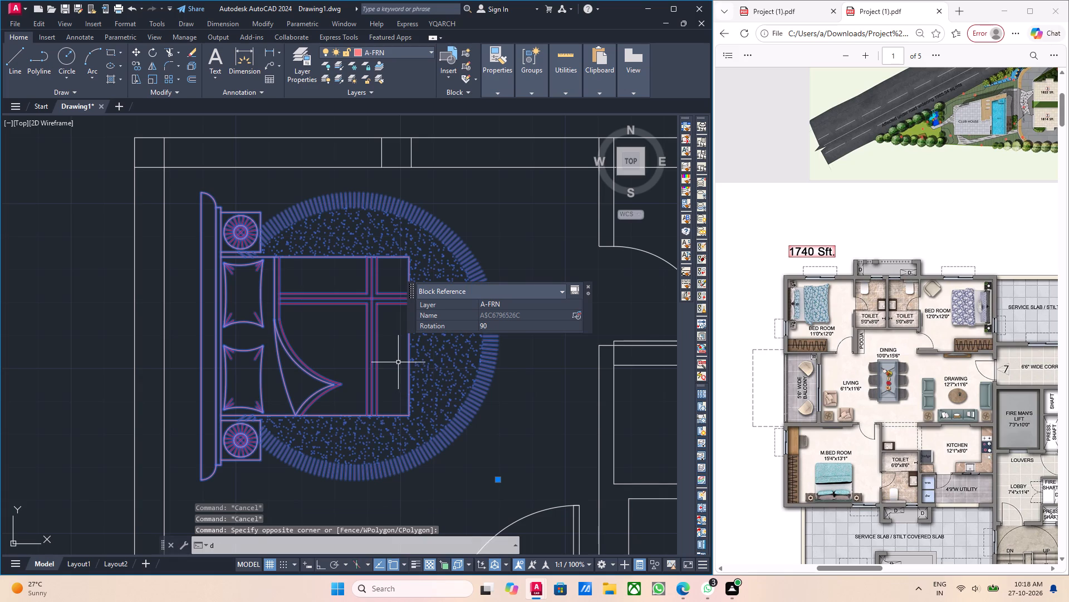
key(BackSpace)
key(s)
key(c)
key(Return)
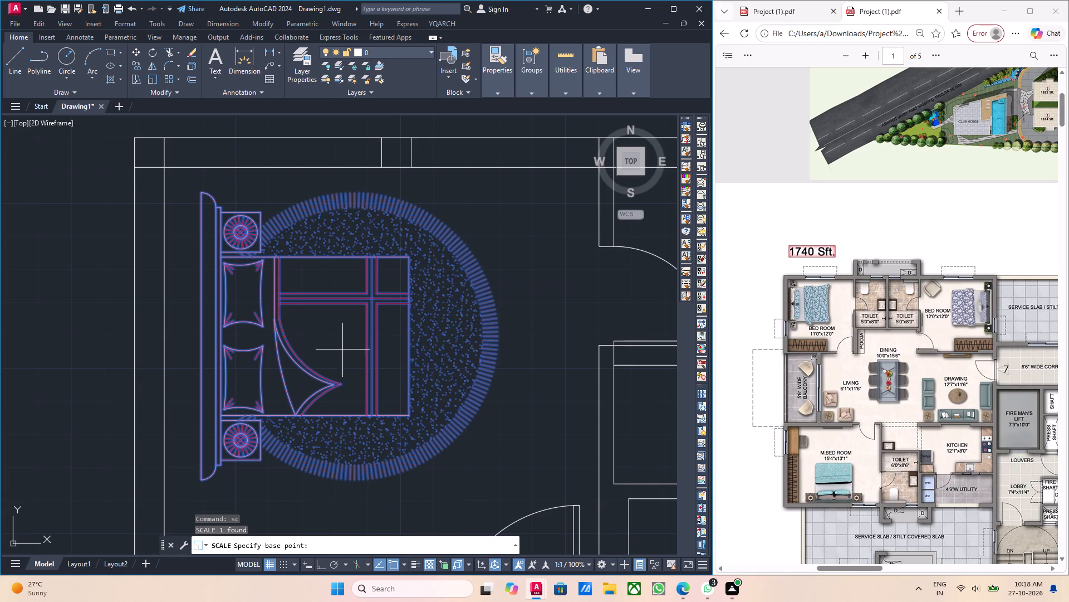
drag(335, 349, 341, 351)
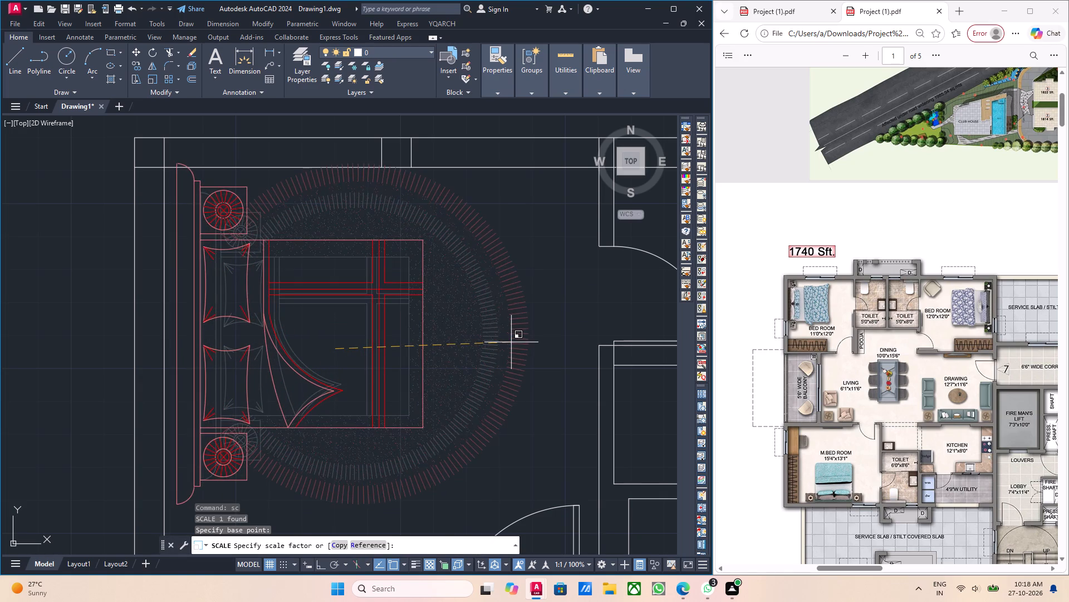
click(503, 339)
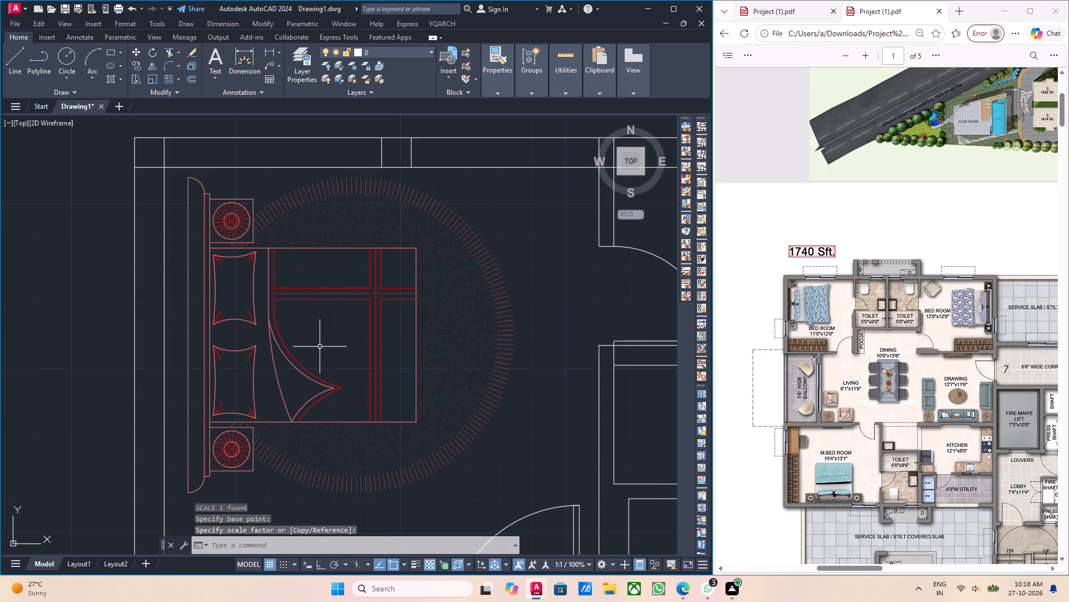
Nudge the enlarged red bed sideways so its headboard sits closer to the bedroom's outer side wall.
drag(285, 324, 269, 317)
click(236, 298)
middle_drag(381, 382, 343, 373)
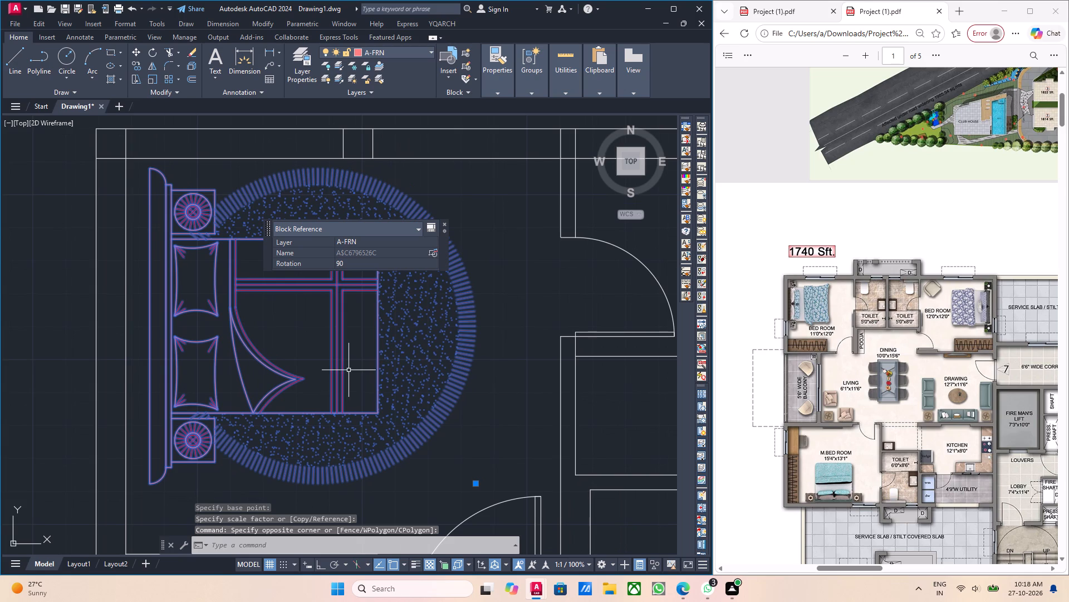
key(ctrl+Left)
key(ctrl+Left)
key(ctrl+Left)
key(ctrl+Left)
key(ctrl+Left)
key(ctrl+Left)
key(ctrl+Left)
key(ctrl+Left)
key(ctrl+Left)
key(ctrl+Left)
key(ctrl+Left)
key(ctrl+Left)
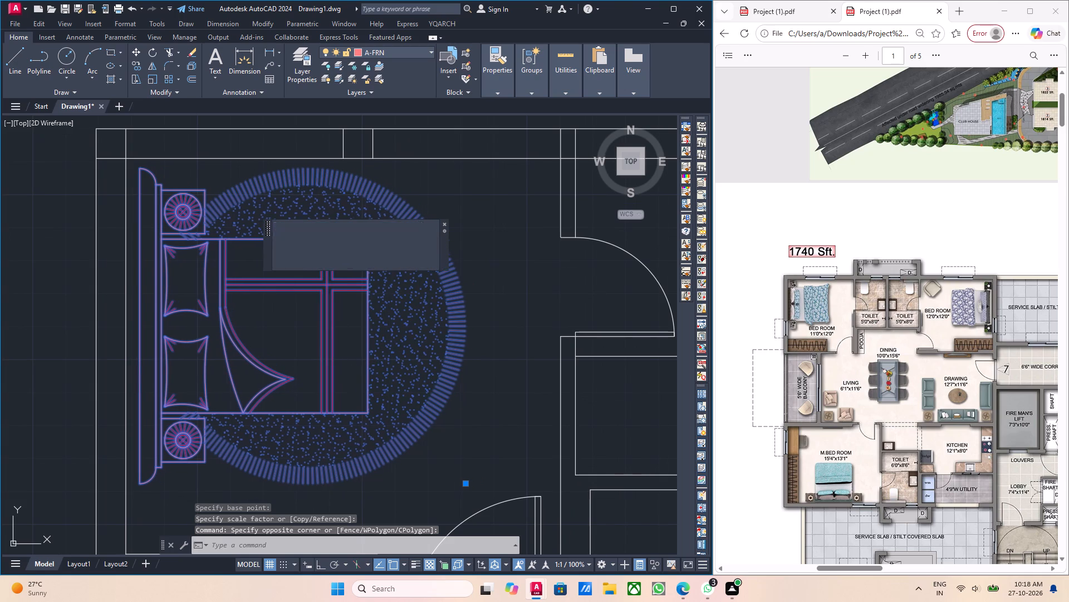
scroll(354, 362, down, 3)
key(Escape)
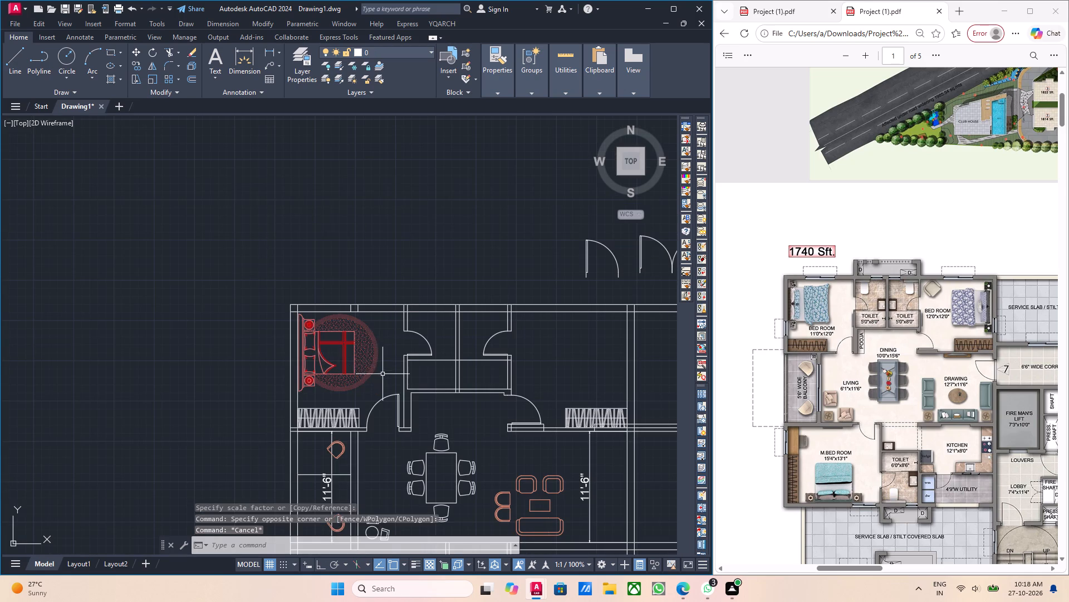
Examine how the red bed fits the upper-left bedroom beside the wardrobe, door and neighbouring rooms.
middle_drag(385, 378, 433, 365)
middle_click(423, 369)
scroll(435, 399, down, 1)
middle_drag(426, 401, 460, 375)
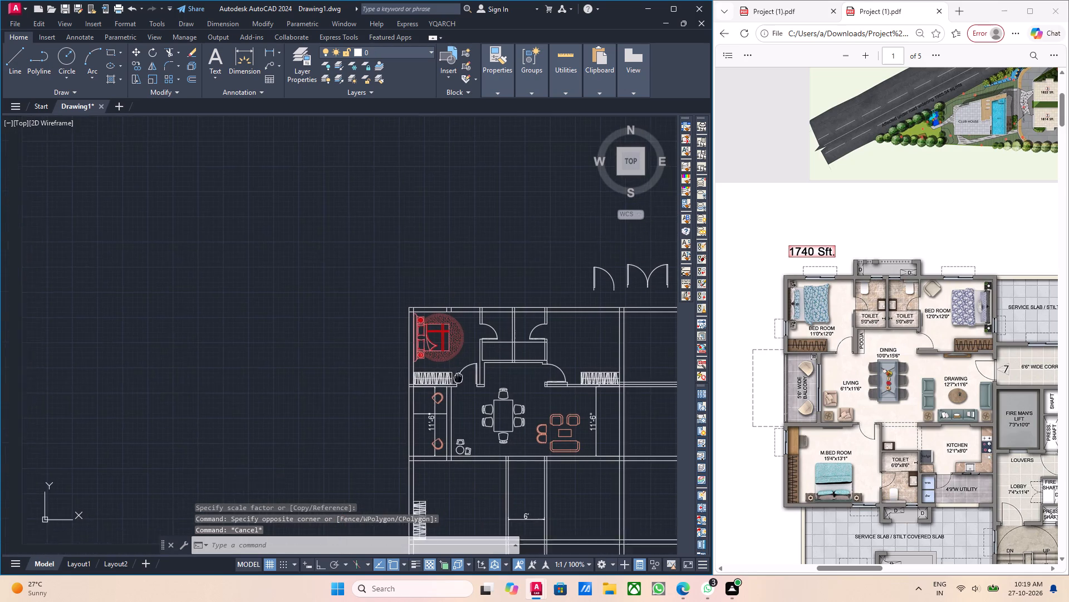
middle_drag(460, 375, 463, 366)
scroll(435, 346, up, 2)
drag(468, 361, 462, 358)
click(437, 341)
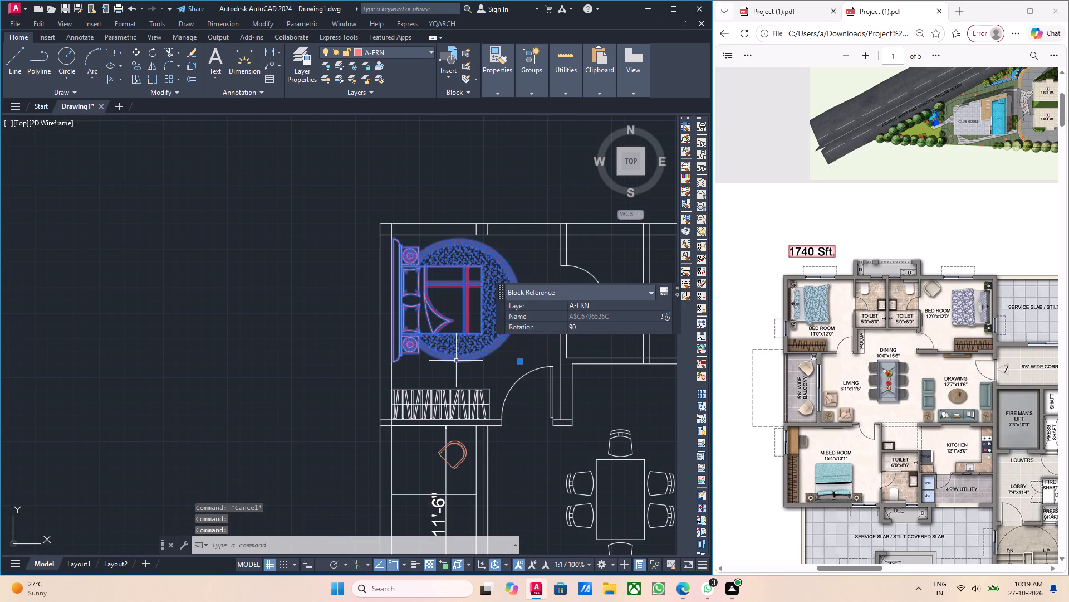
key(Escape)
scroll(475, 360, down, 2)
scroll(476, 362, up, 3)
Copy the red bed from the upper-left bedroom to the empty space outside the master bedroom's outer side wall.
drag(496, 371, 484, 361)
click(439, 328)
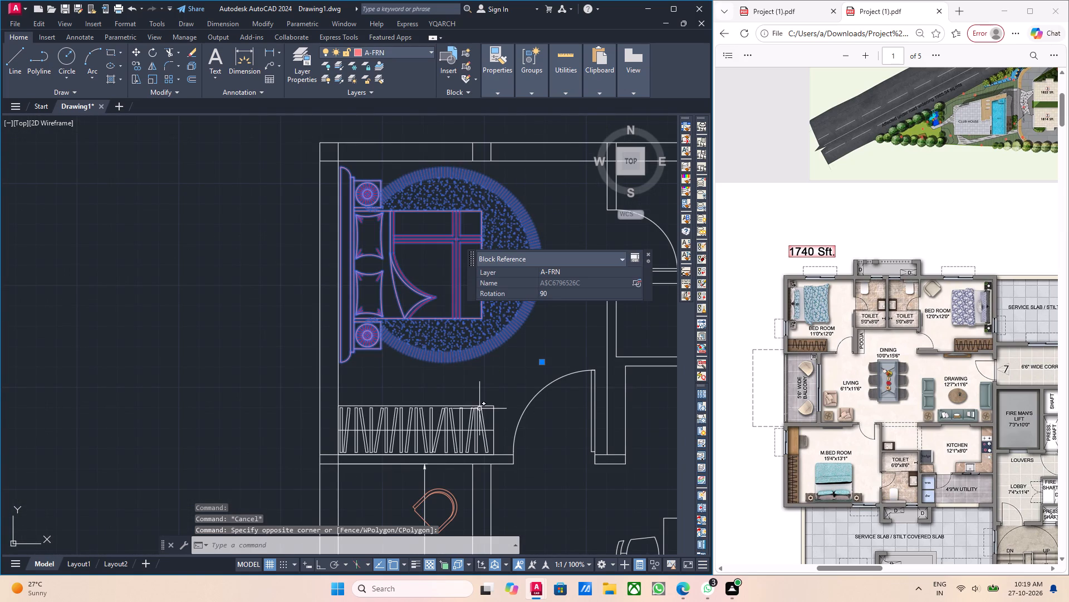
scroll(478, 411, down, 2)
middle_drag(484, 420, 464, 363)
middle_drag(473, 374, 454, 360)
key(c)
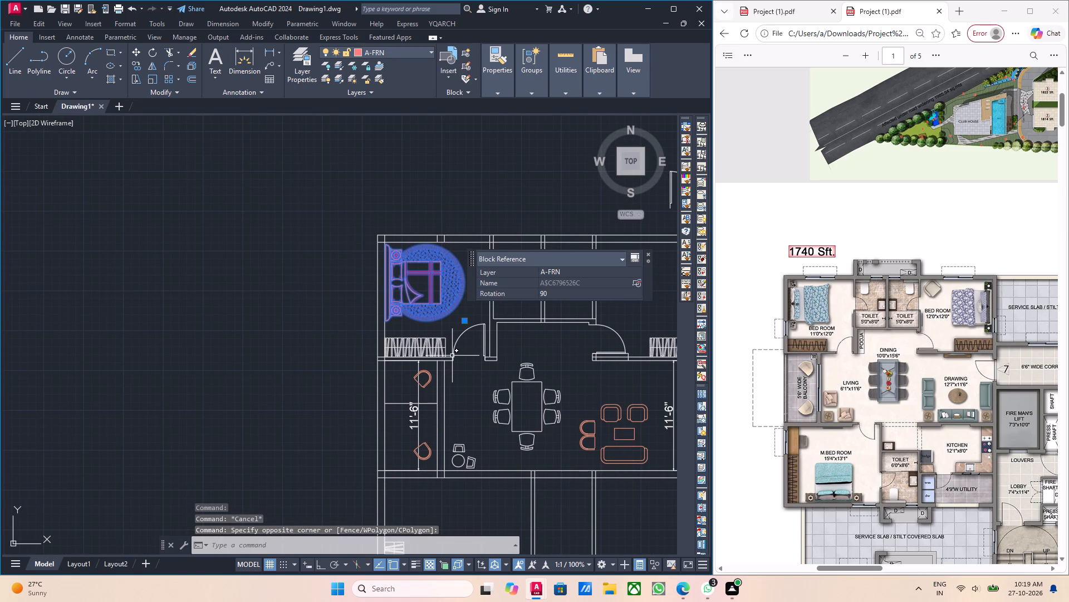
key(o)
key(Return)
click(438, 290)
middle_drag(455, 422, 453, 288)
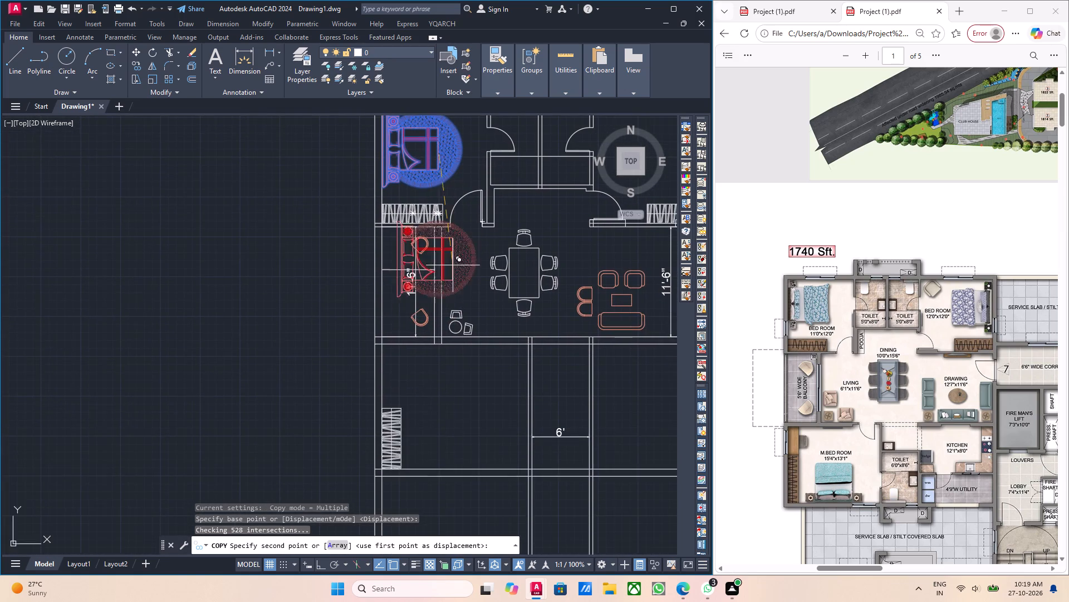
middle_drag(447, 400, 438, 306)
scroll(470, 405, down, 2)
scroll(472, 384, up, 2)
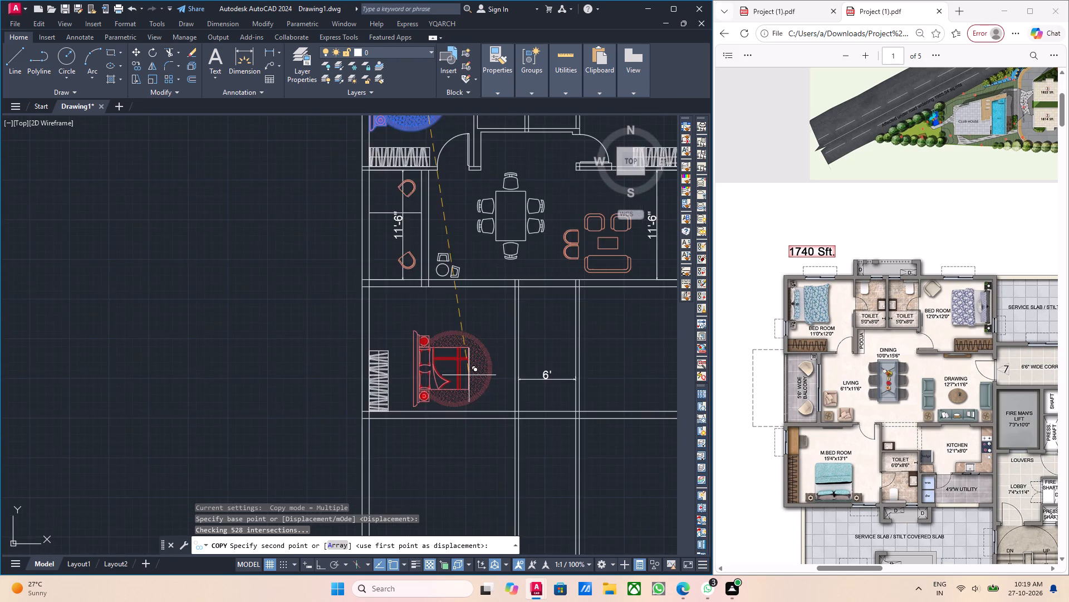
scroll(468, 386, up, 1)
scroll(468, 386, down, 1)
click(300, 371)
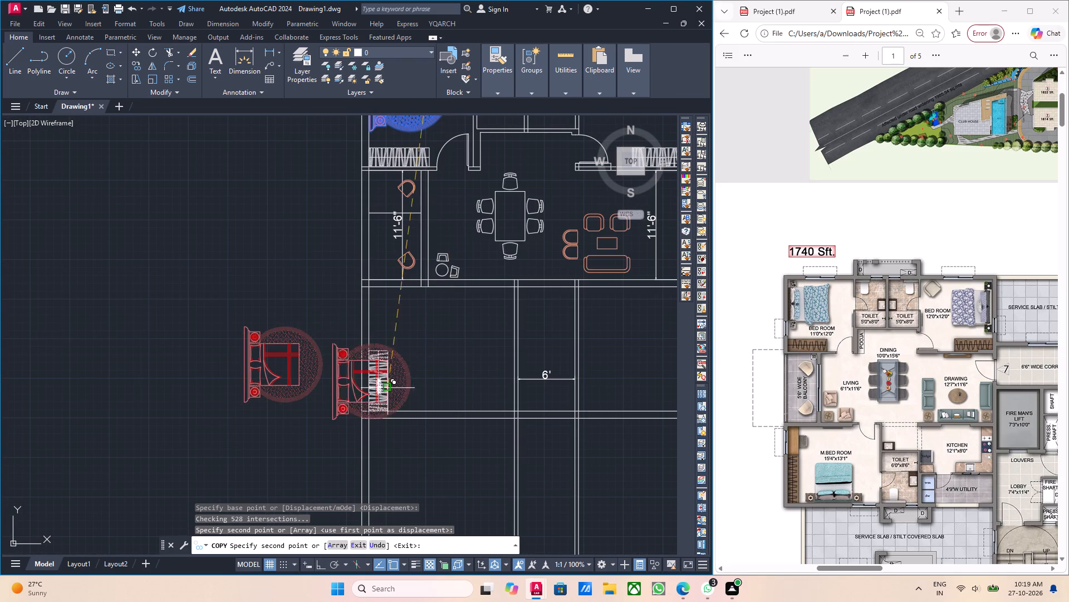
key(Escape)
Rotate the copied bed by 90 degrees about a point just beside it.
drag(325, 401, 286, 376)
click(236, 354)
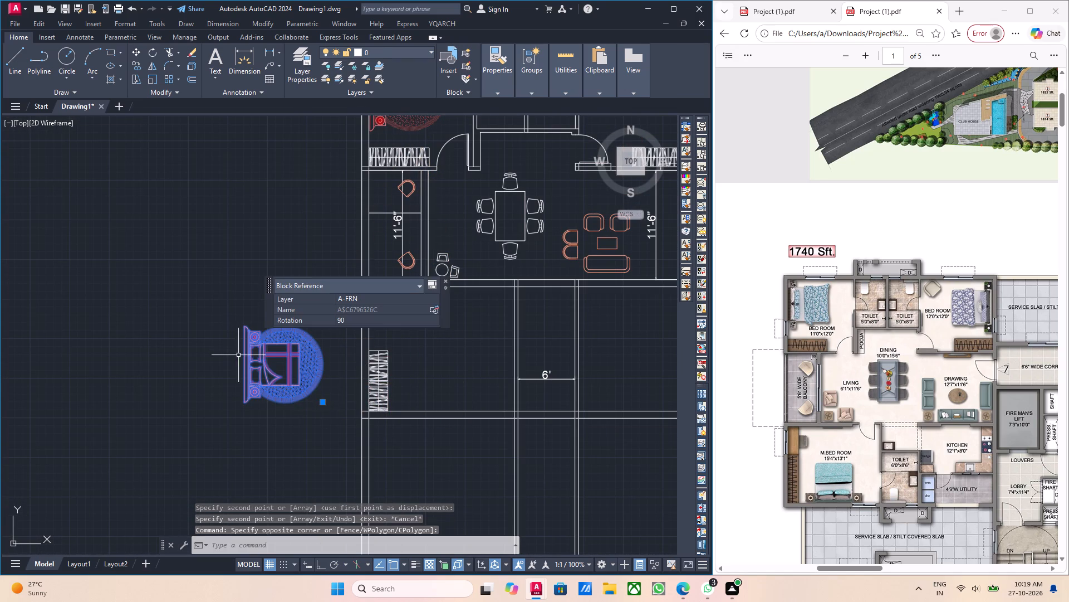
middle_drag(374, 438, 366, 440)
key(r)
key(o)
key(Return)
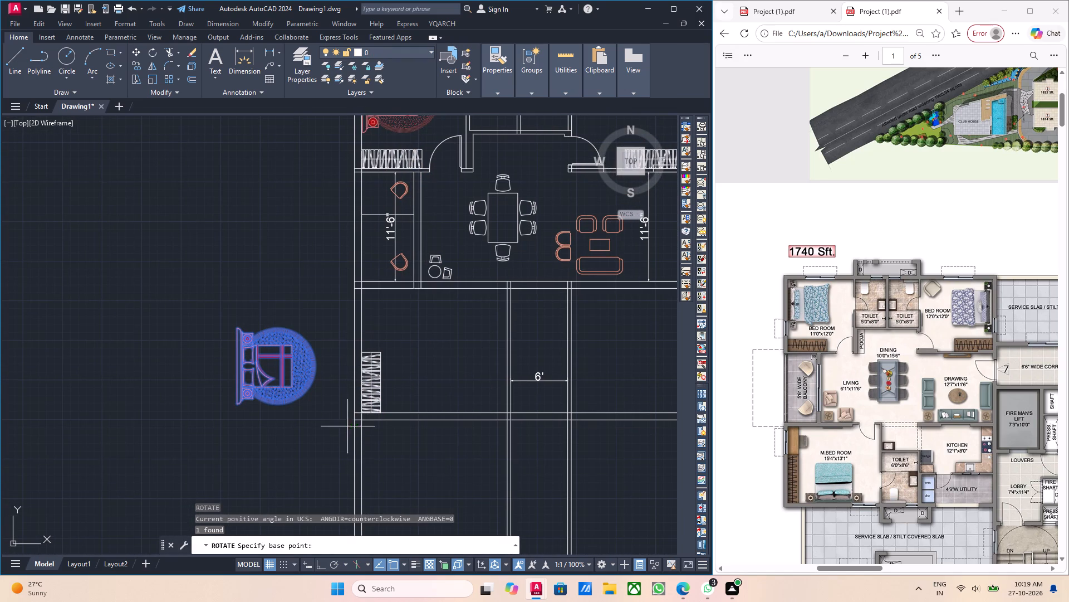
drag(321, 420, 340, 410)
text(90)
key(Return)
scroll(327, 379, down, 1)
key(Escape)
middle_drag(292, 487, 290, 394)
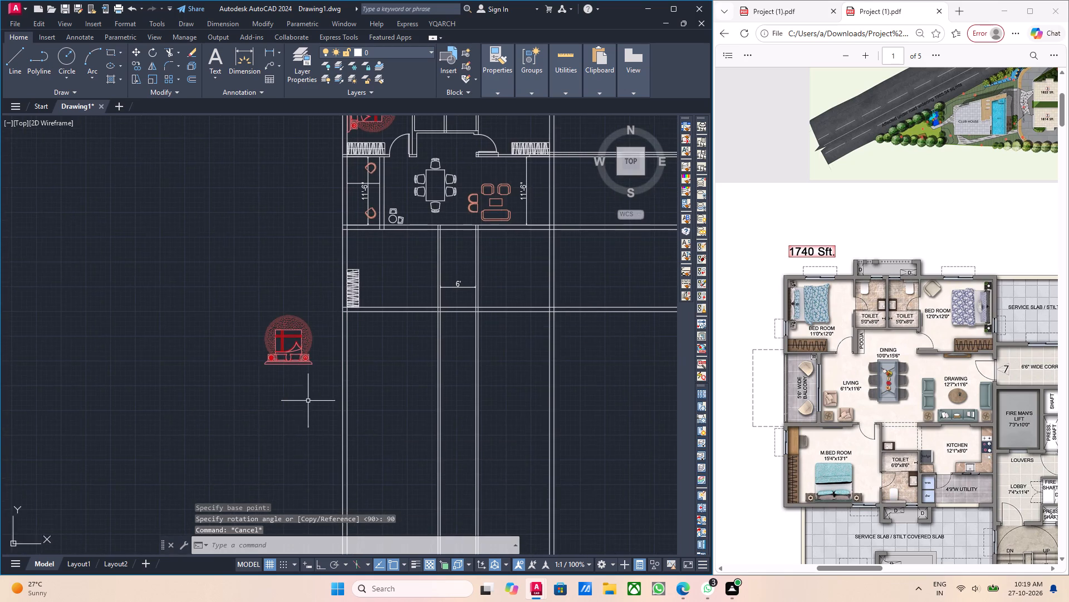
Move the rotated bed copy by its pillow end into the master bedroom, with the headboard along the lower wall beside the wardrobe.
scroll(319, 386, up, 2)
drag(313, 374, 281, 353)
click(231, 332)
key(m)
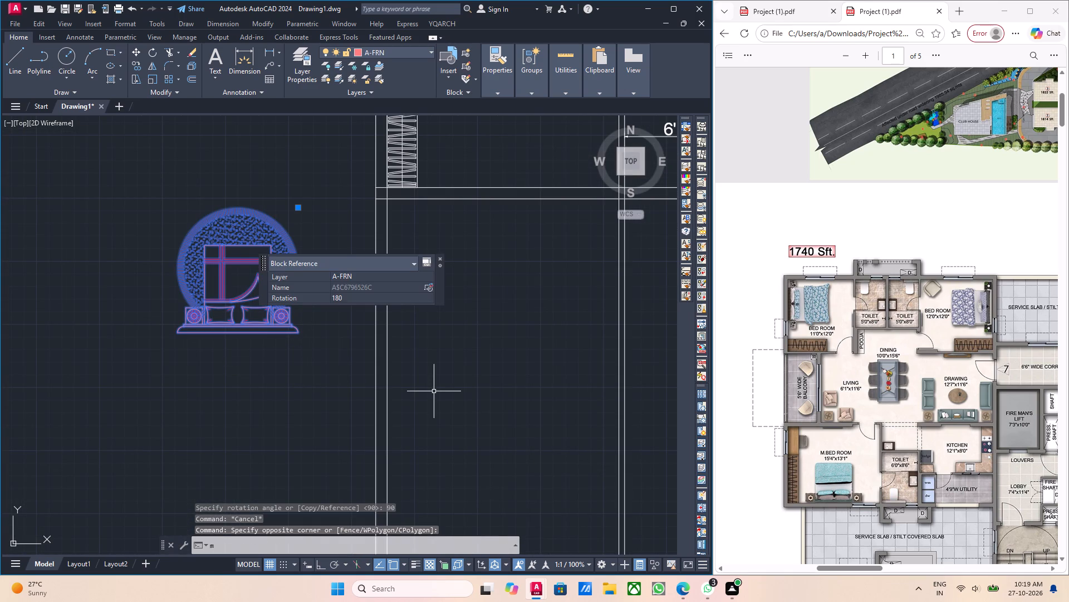
key(Return)
click(257, 318)
middle_drag(565, 254, 482, 406)
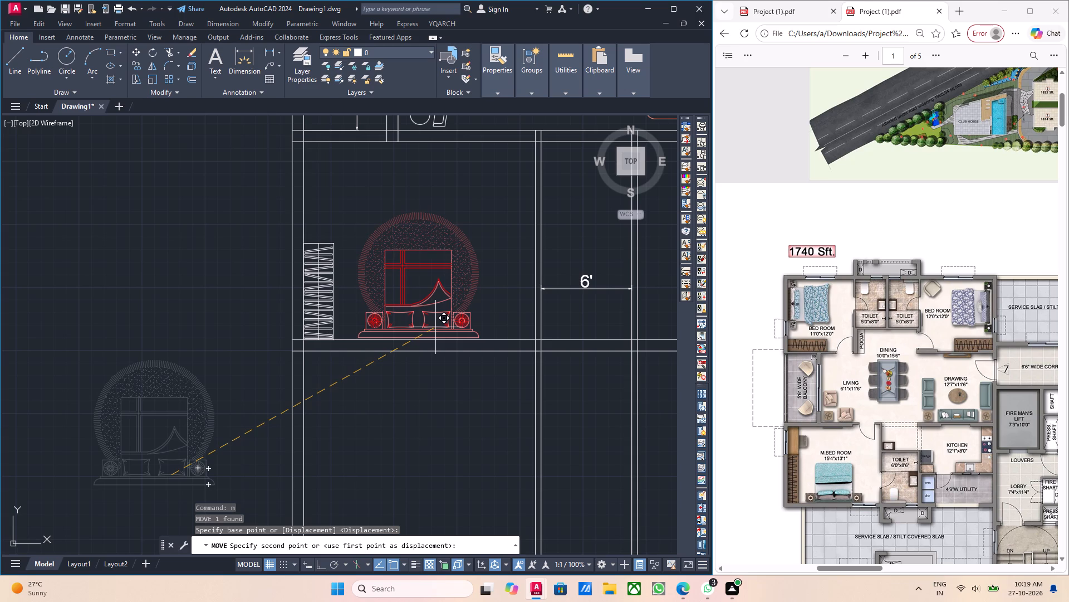
scroll(441, 331, up, 3)
click(441, 317)
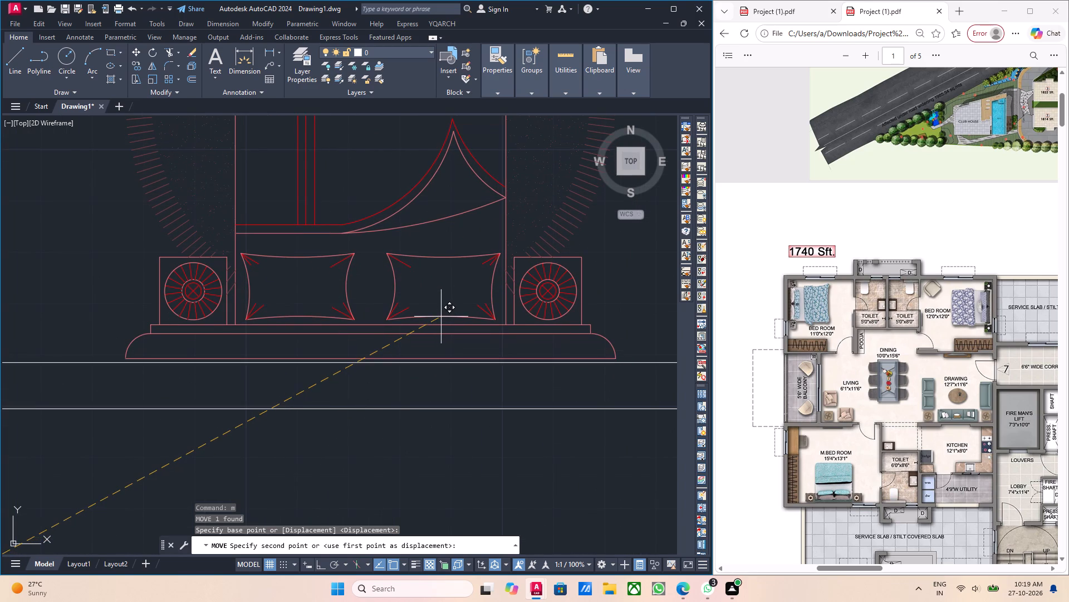
scroll(475, 319, down, 3)
middle_drag(483, 339, 480, 368)
middle_drag(526, 357, 518, 362)
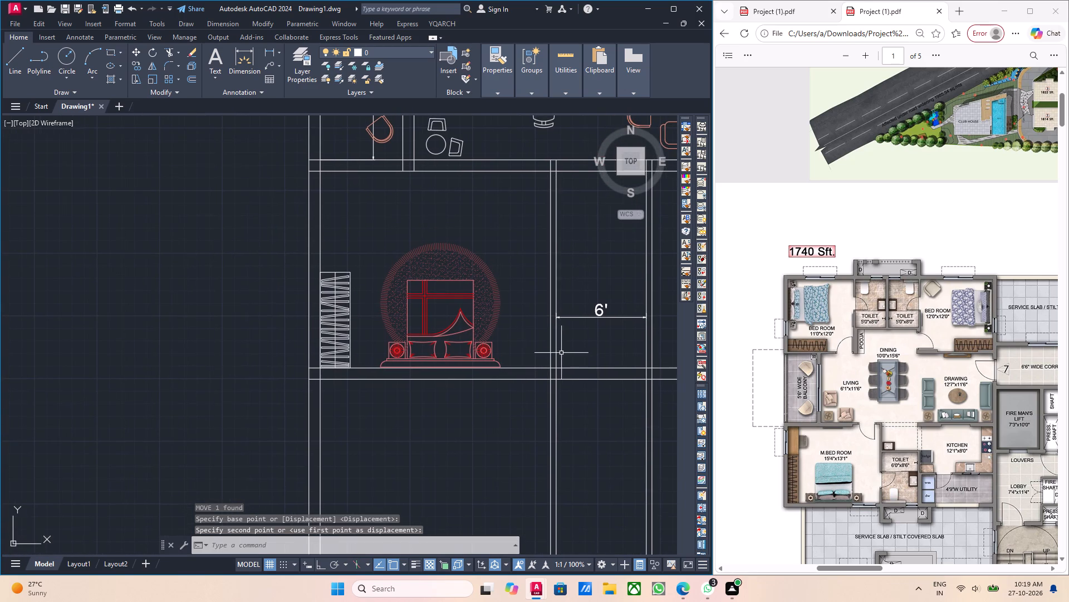
middle_drag(559, 357, 548, 370)
middle_drag(615, 355, 609, 360)
middle_drag(625, 352, 620, 360)
key(Escape)
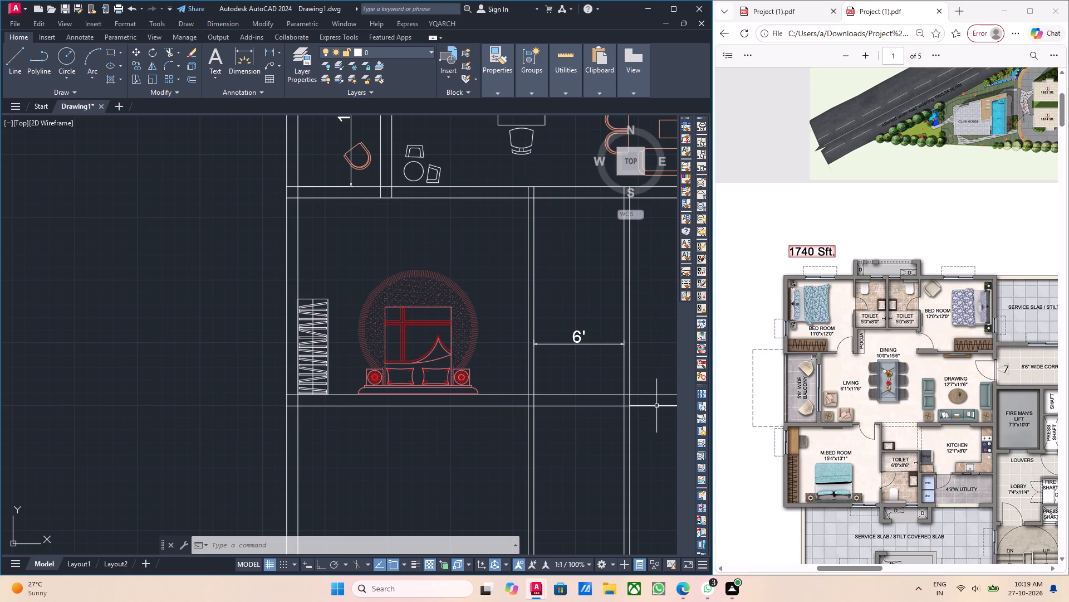
Compare the furnished master bedroom with the M.BED ROOM in the reference PDF, checking the bed, wardrobe, desk and chair.
middle_drag(438, 383, 451, 448)
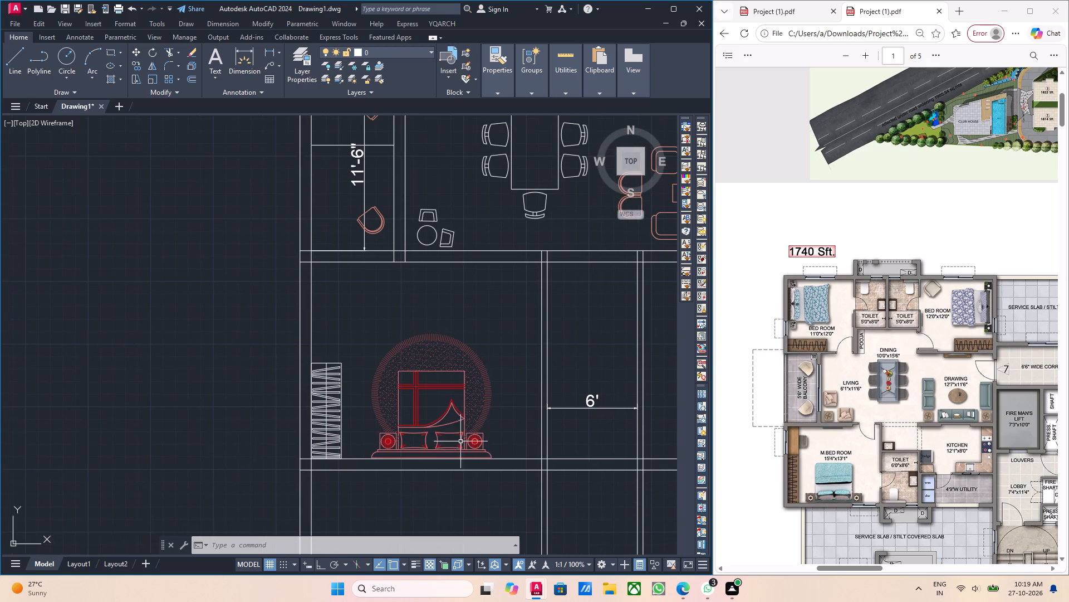
middle_drag(468, 441, 465, 457)
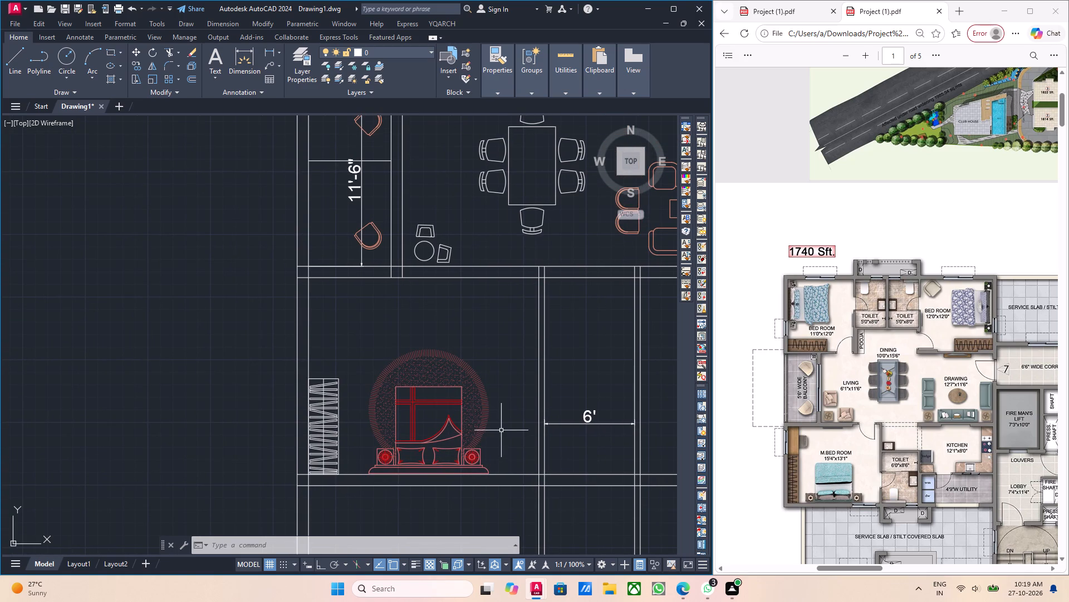
middle_drag(450, 429, 452, 434)
middle_drag(455, 436, 457, 441)
scroll(651, 444, up, 1)
scroll(804, 447, up, 2)
scroll(805, 448, down, 3)
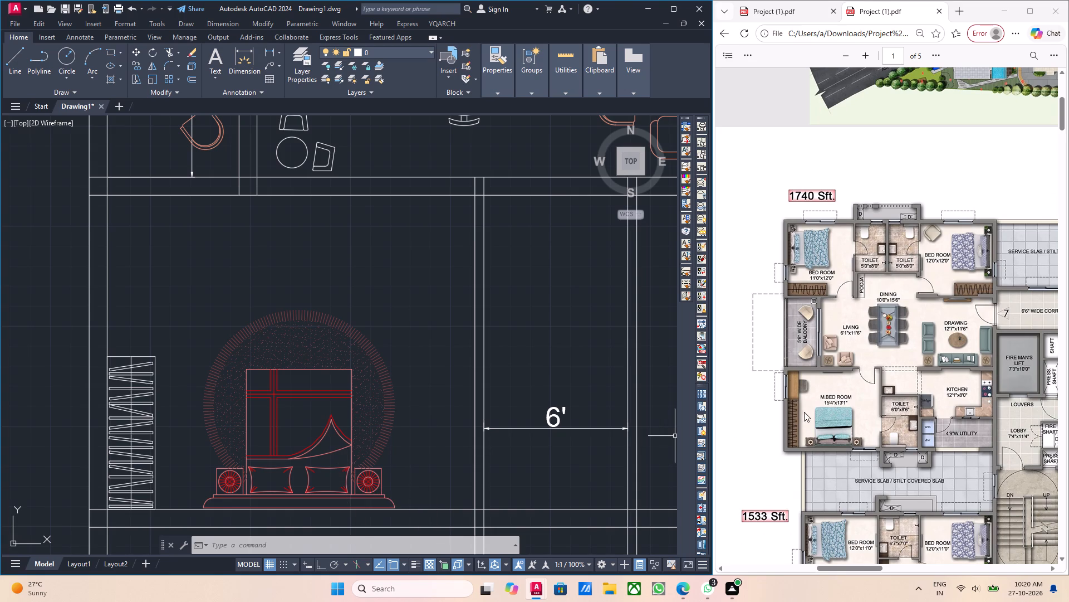
ctrl+scroll(798, 405, up, 10)
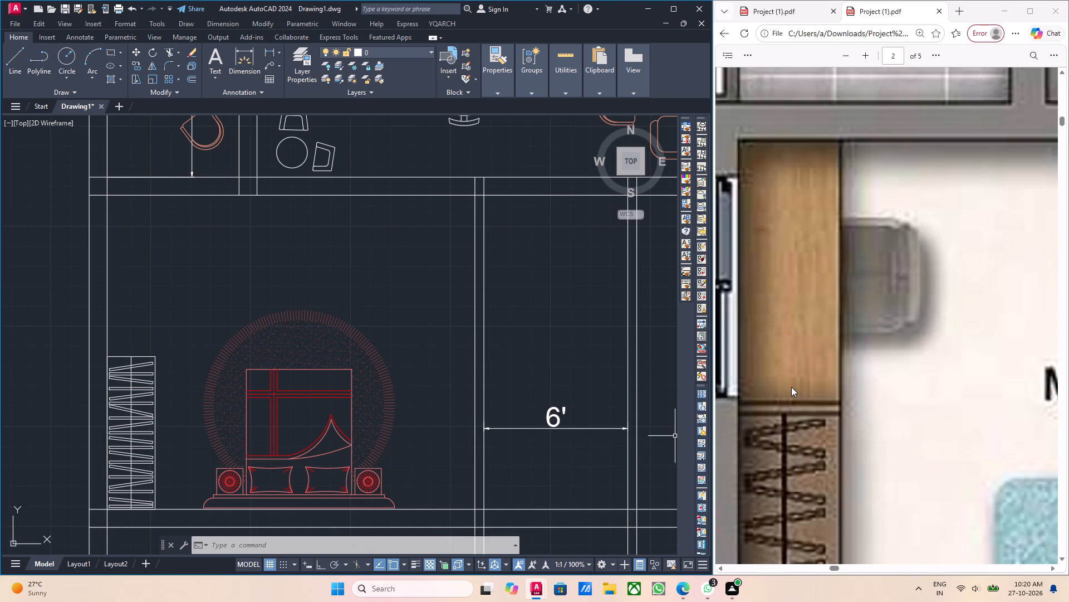
ctrl+scroll(791, 386, down, 4)
scroll(791, 386, down, 2)
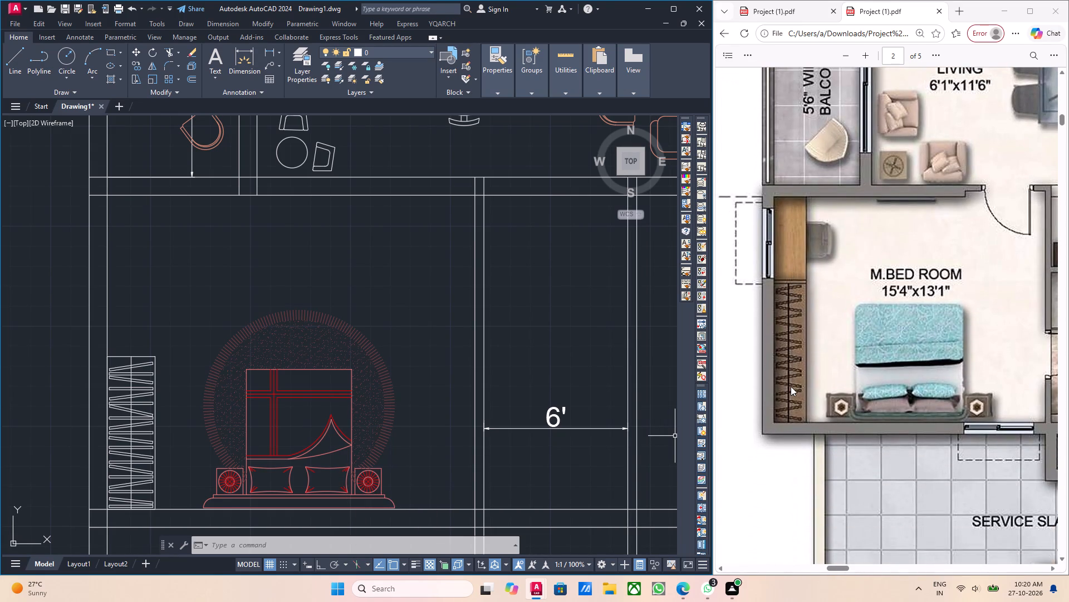
ctrl+scroll(791, 386, down, 4)
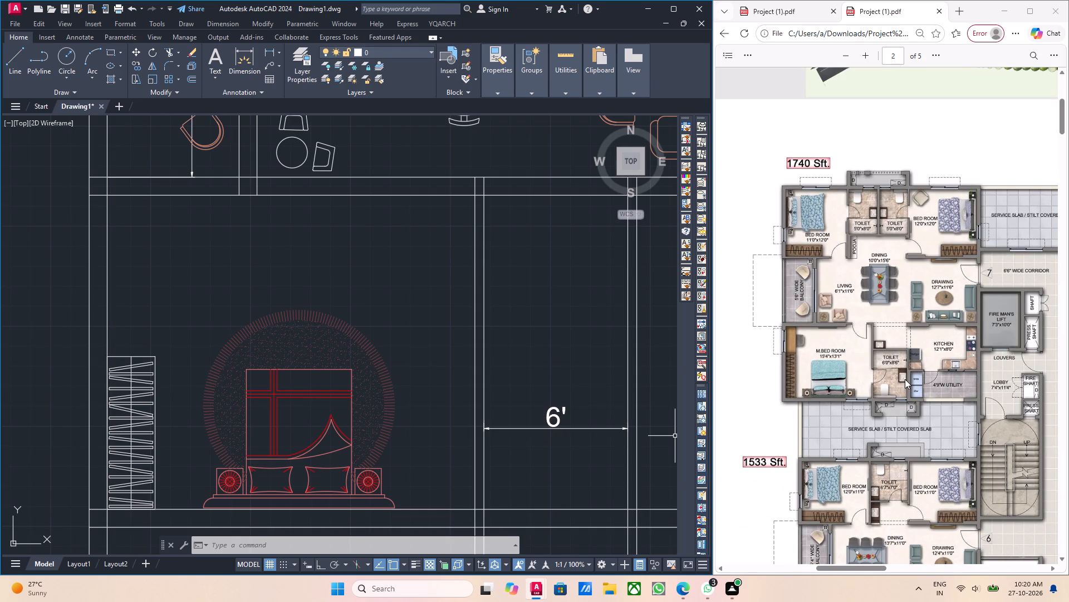
Delete the 6' width dimension between the toilet's two side walls beside the master bedroom.
scroll(279, 329, up, 1)
scroll(543, 424, down, 3)
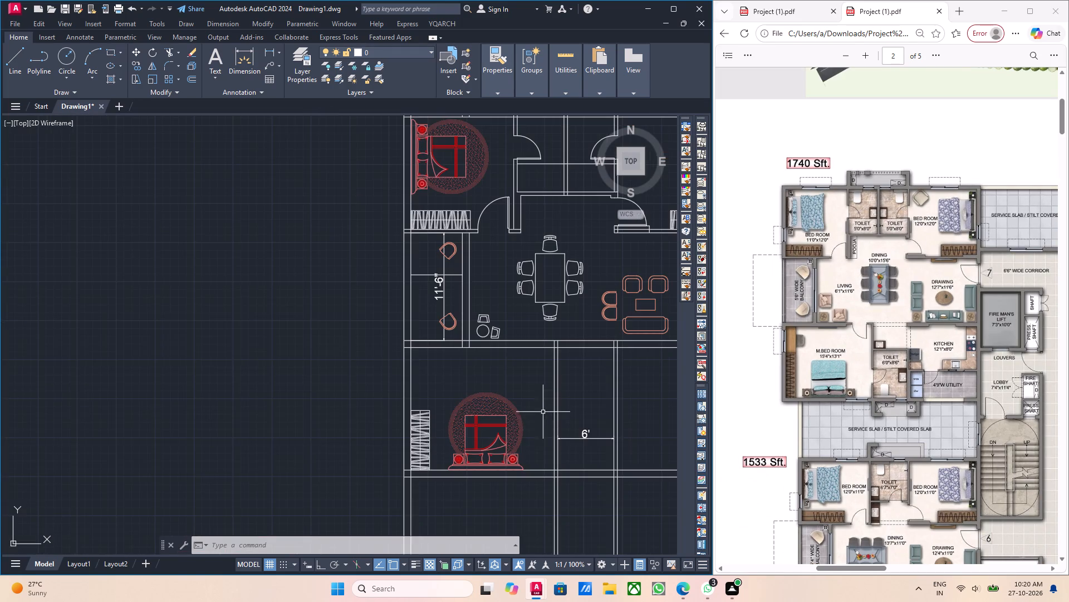
middle_drag(597, 440, 534, 433)
scroll(536, 435, up, 2)
drag(522, 445, 511, 434)
click(480, 413)
middle_drag(542, 444, 537, 446)
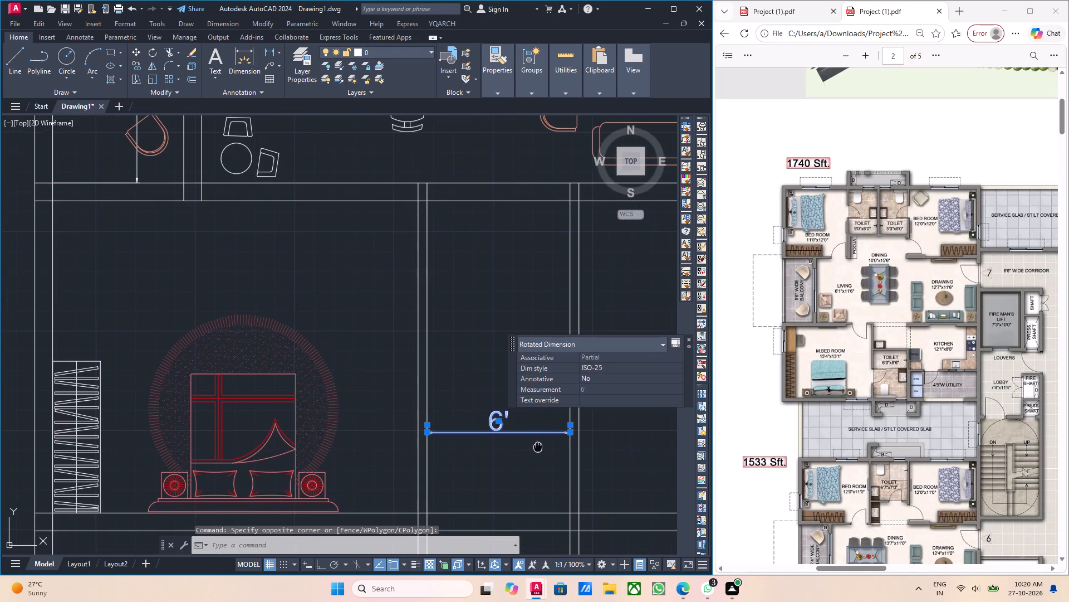
middle_drag(537, 446, 531, 446)
middle_drag(567, 475, 536, 477)
middle_drag(601, 477, 592, 480)
middle_click(604, 479)
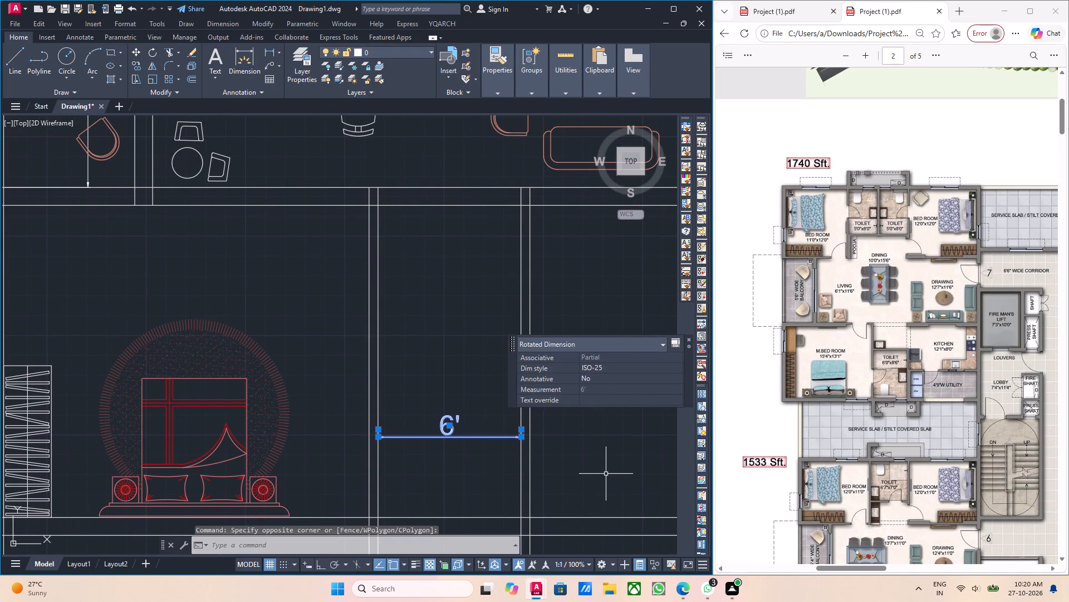
key(Delete)
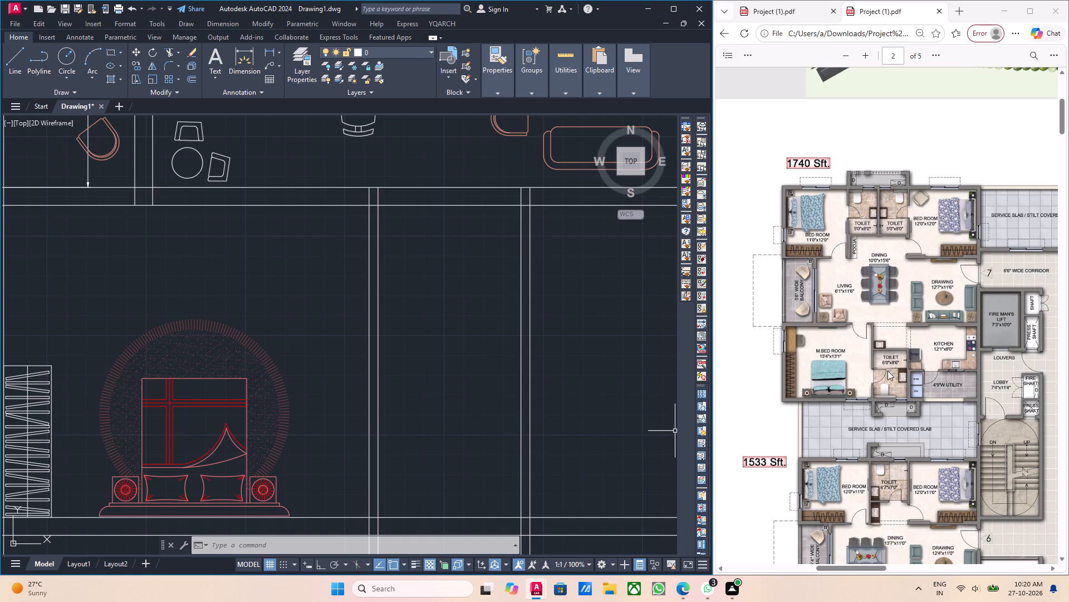
Add a vertical 8'-6" linear dimension from the toilet's lower inner corner upward, with its dimension line outside the opposite side wall.
ctrl+scroll(901, 363, up, 4)
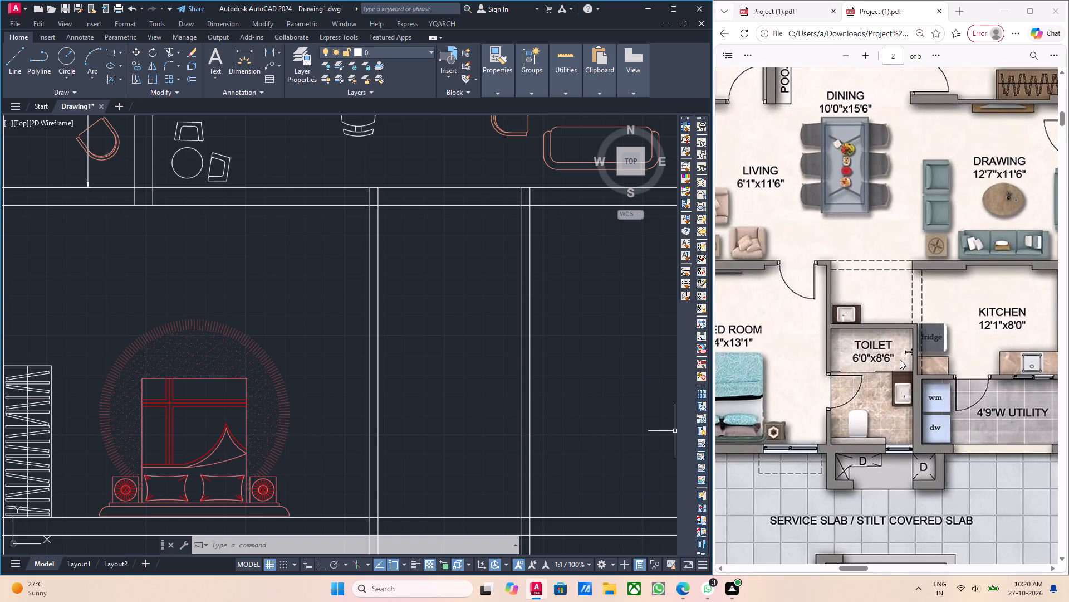
ctrl+scroll(900, 358, down, 1)
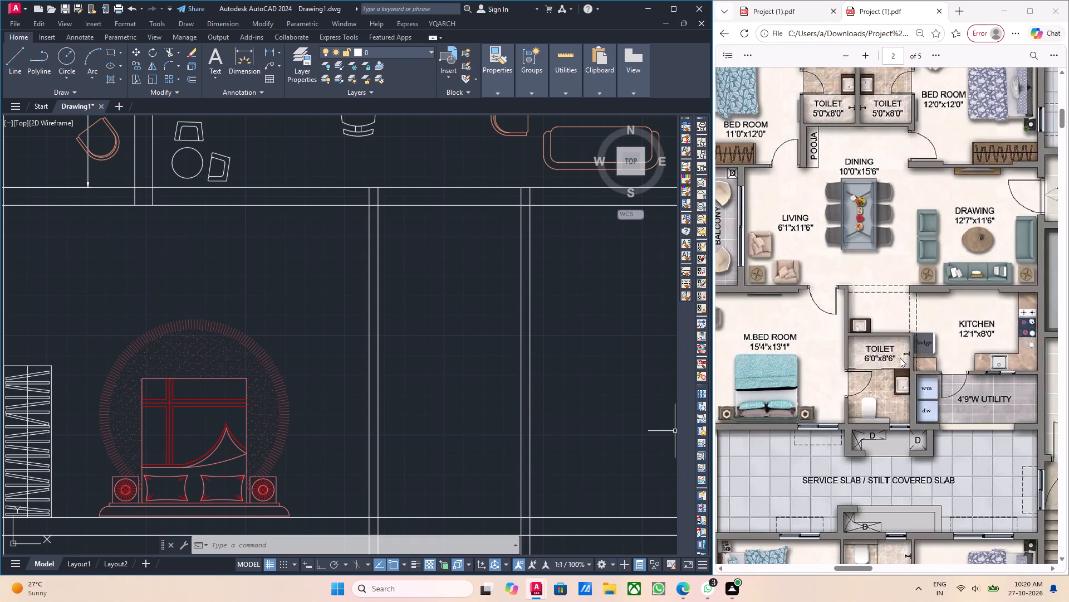
scroll(900, 358, down, 2)
scroll(412, 440, down, 2)
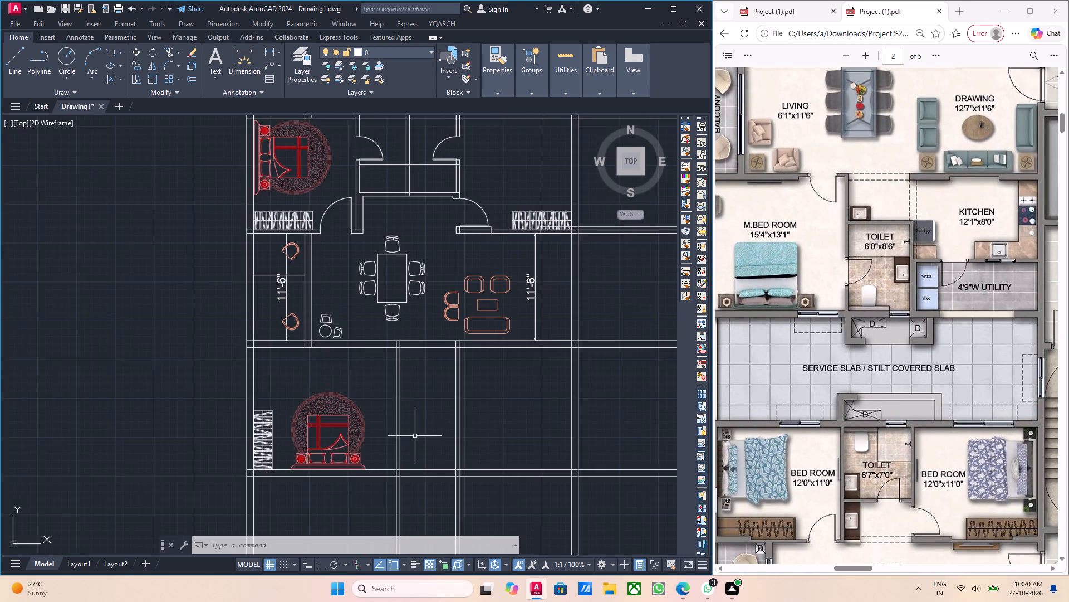
middle_drag(430, 445, 464, 424)
click(271, 48)
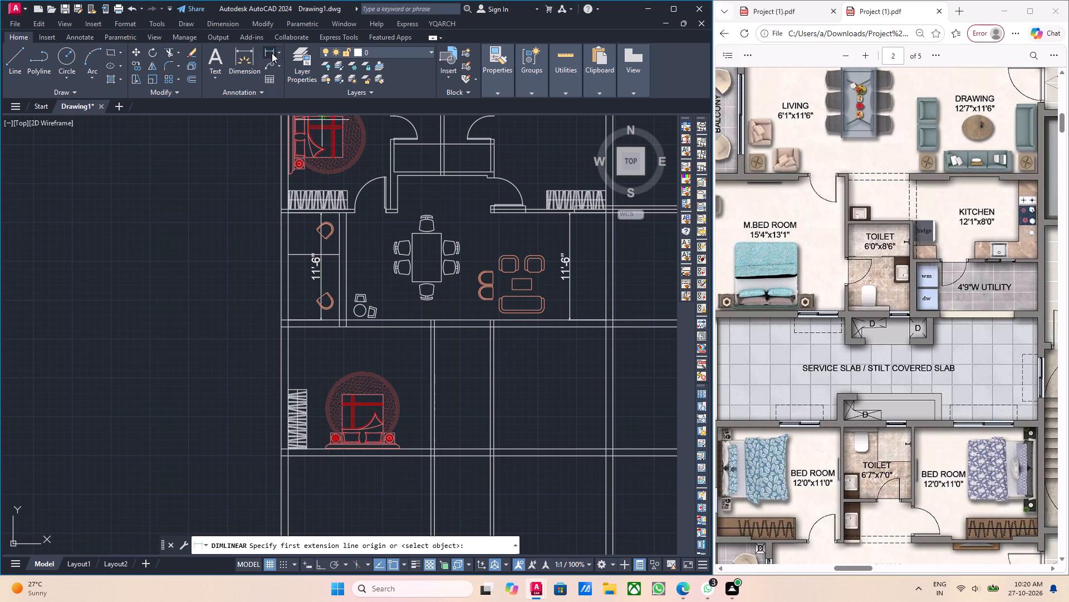
scroll(457, 476, up, 3)
click(389, 411)
middle_drag(391, 319, 364, 431)
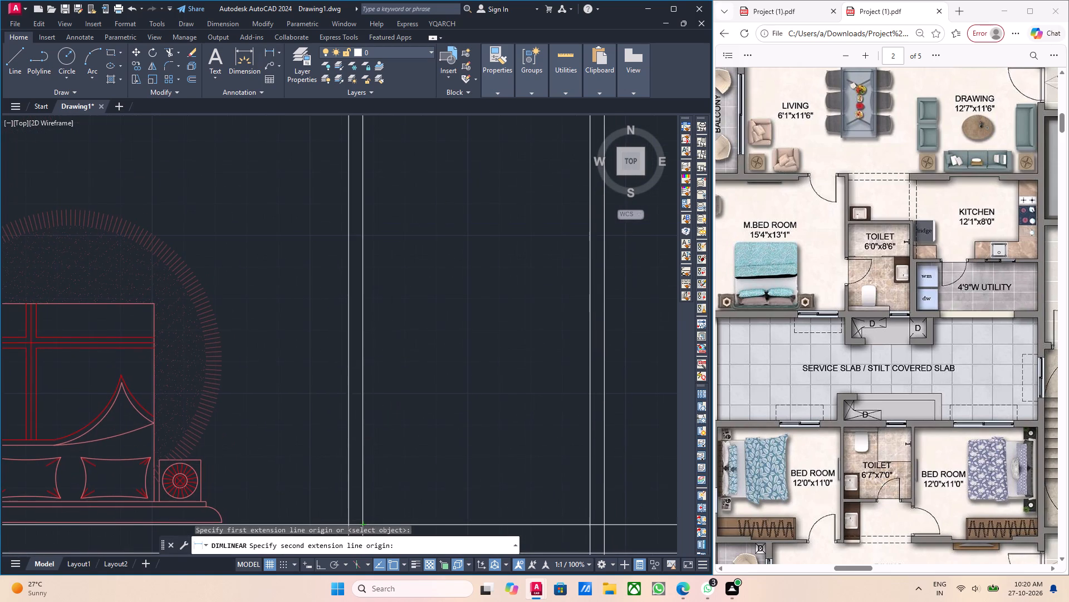
text(8'6)
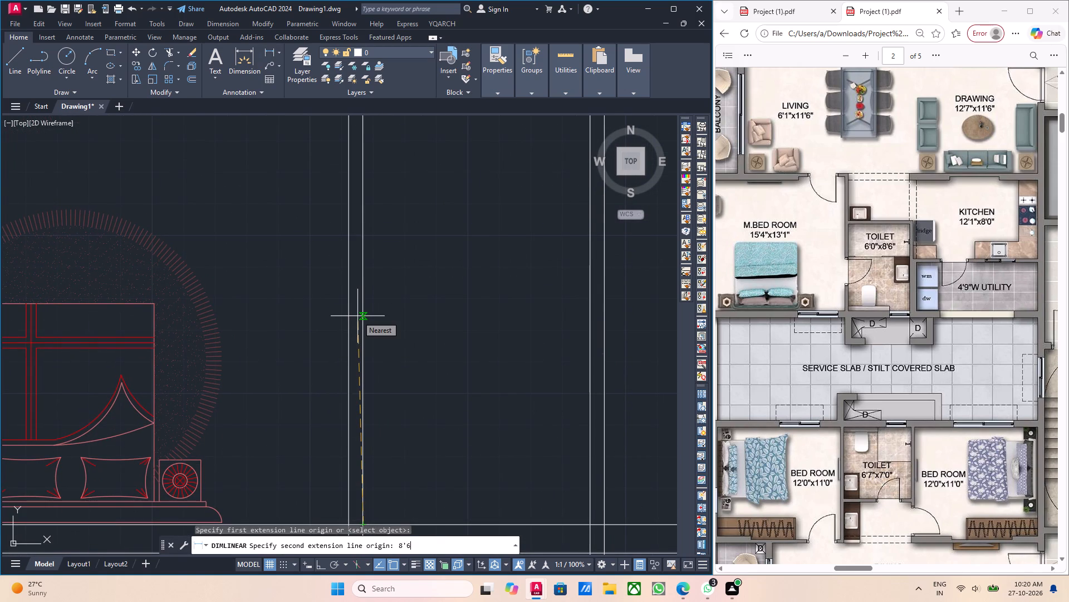
key(Return)
scroll(404, 344, down, 1)
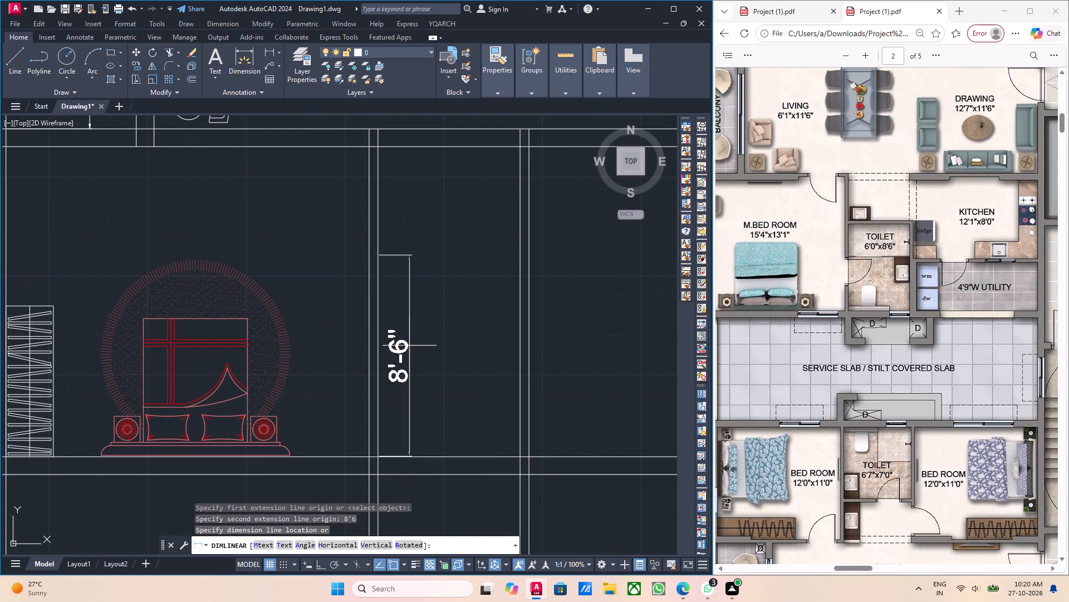
click(590, 368)
middle_drag(506, 357, 512, 402)
key(Escape)
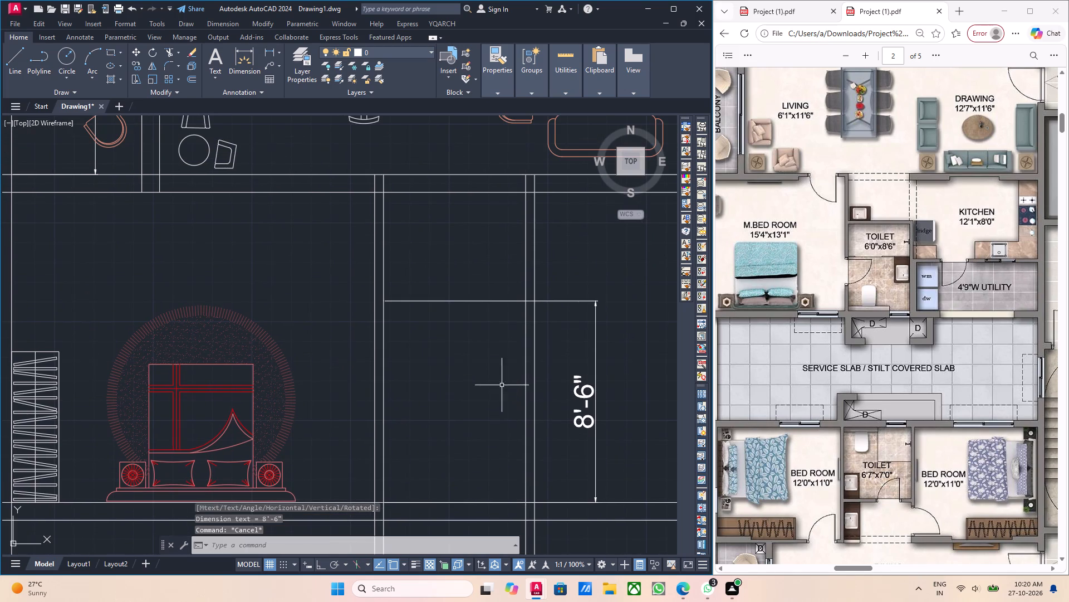
Draw a horizontal line about 6' long between the toilet's side walls, level with the upper end of the 8'-6" dimension.
middle_drag(501, 417, 487, 477)
middle_click(437, 419)
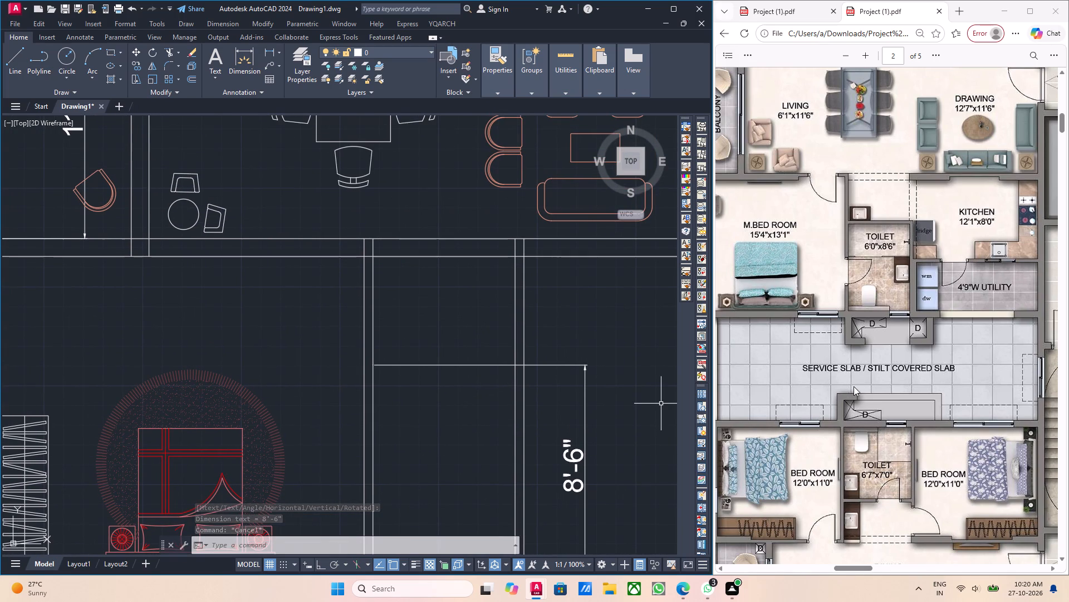
middle_drag(394, 410, 401, 438)
middle_drag(401, 426, 403, 441)
middle_drag(372, 401, 378, 423)
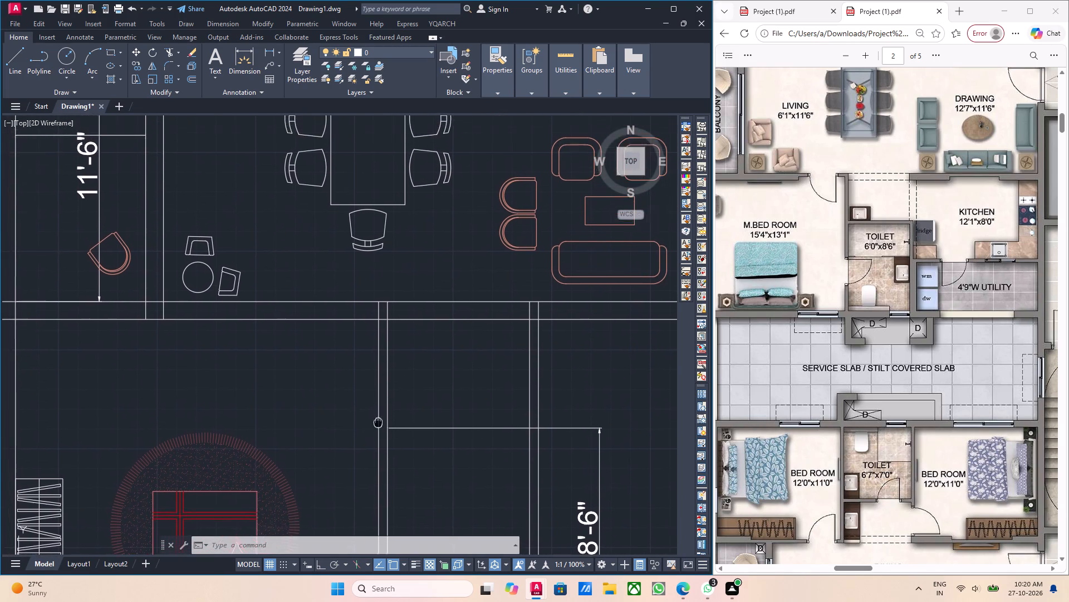
middle_drag(378, 423, 378, 423)
scroll(394, 449, up, 2)
middle_drag(457, 442, 420, 437)
key(l)
key(Return)
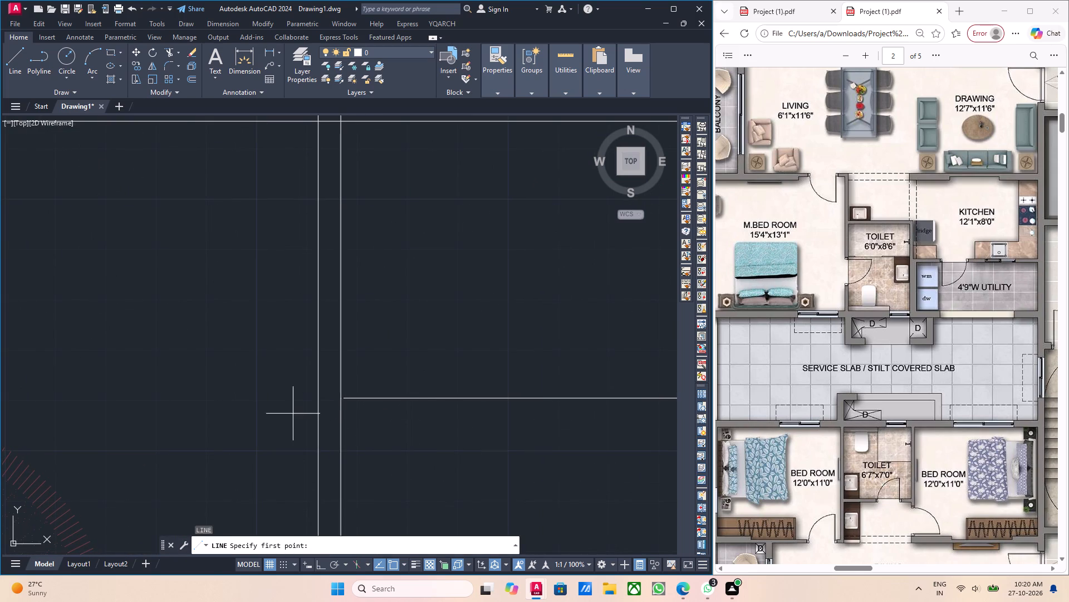
scroll(295, 409, up, 2)
click(397, 391)
scroll(480, 381, down, 3)
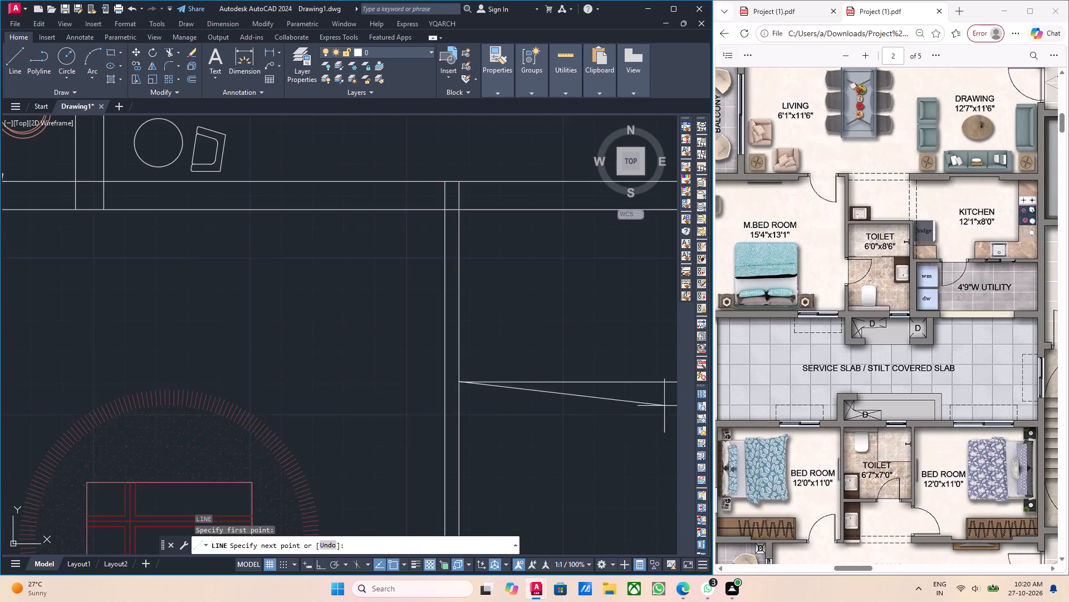
middle_drag(653, 402, 356, 410)
scroll(398, 396, up, 3)
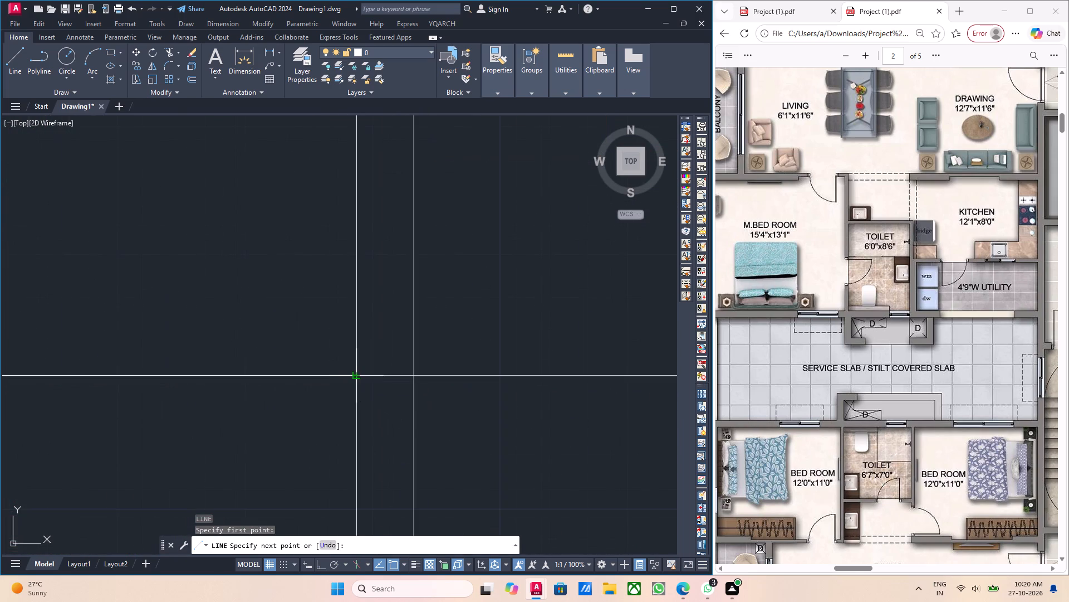
click(354, 376)
scroll(400, 372, down, 2)
key(Escape)
Offset the toilet's new horizontal line upward by 4.5" to form its upper wall.
middle_drag(241, 381, 379, 380)
middle_drag(210, 373, 400, 357)
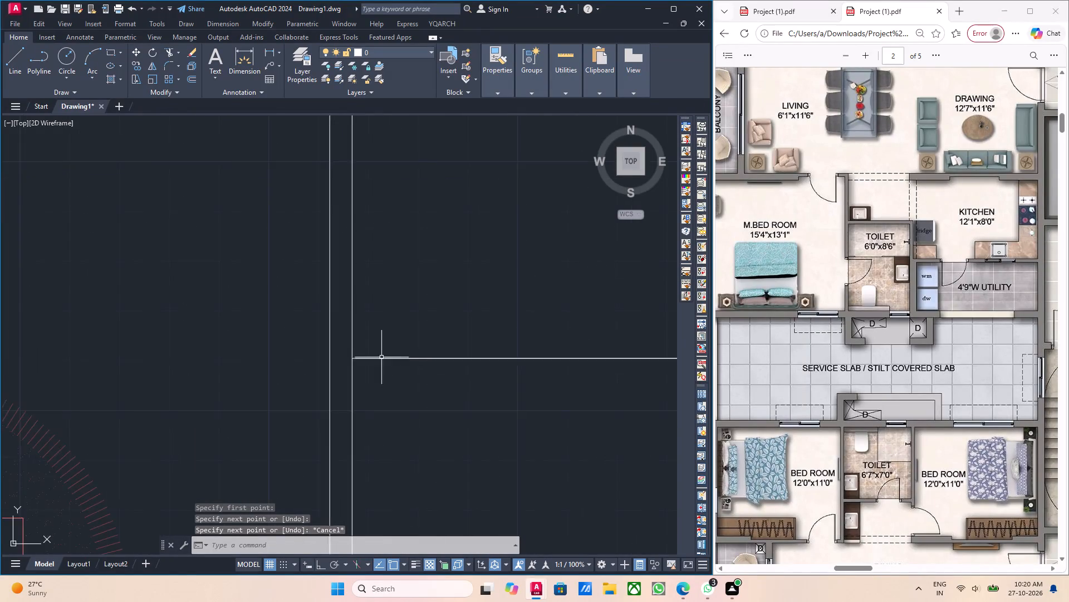
scroll(351, 357, up, 3)
click(355, 366)
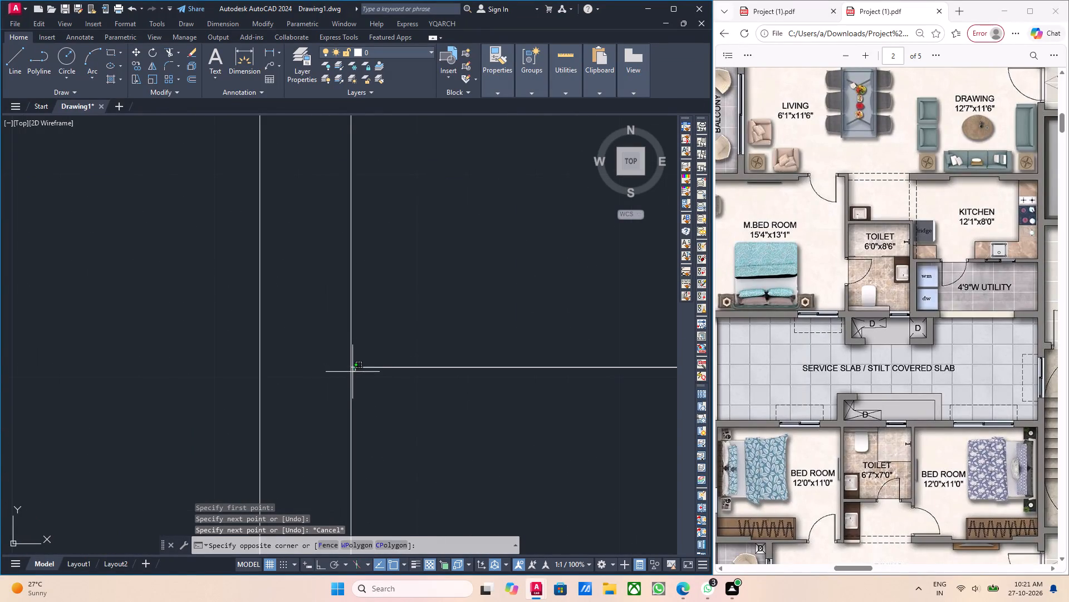
click(352, 372)
scroll(371, 374, down, 1)
scroll(431, 392, down, 3)
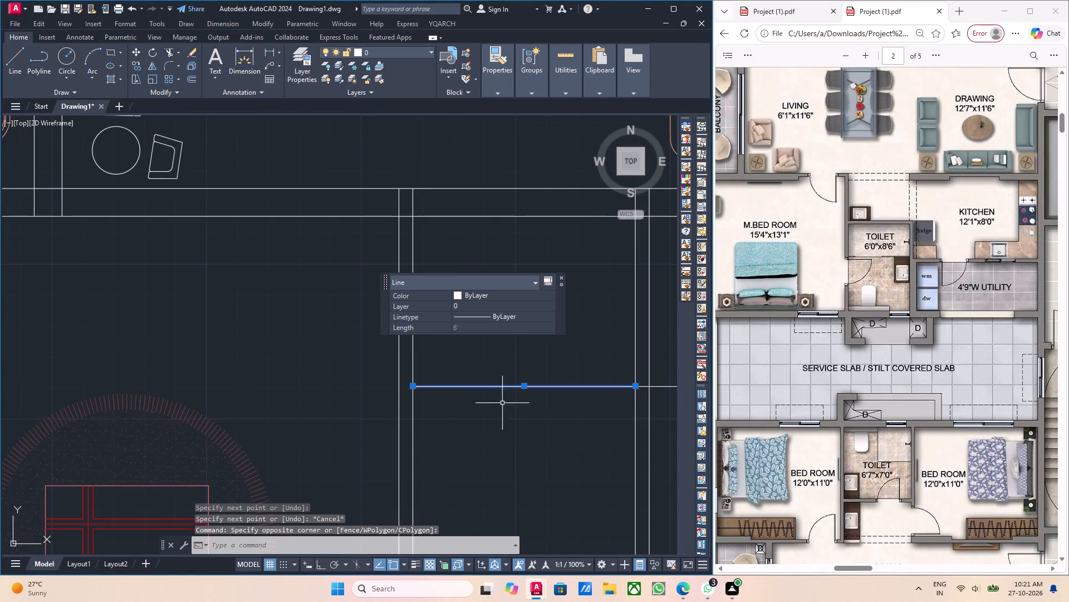
middle_drag(535, 425, 523, 433)
key(o)
key(Return)
scroll(369, 406, up, 3)
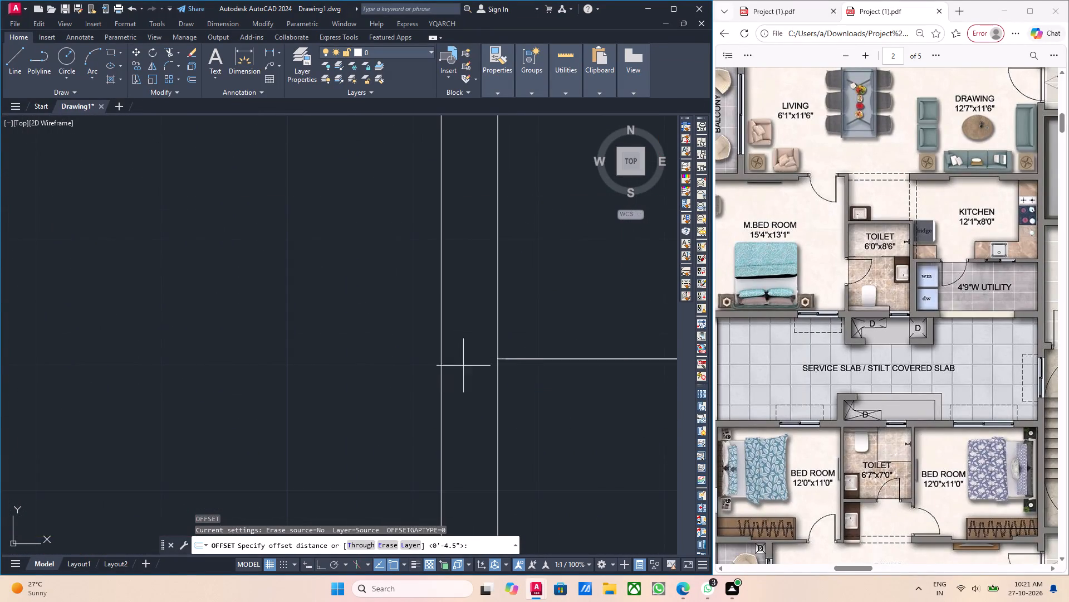
click(499, 360)
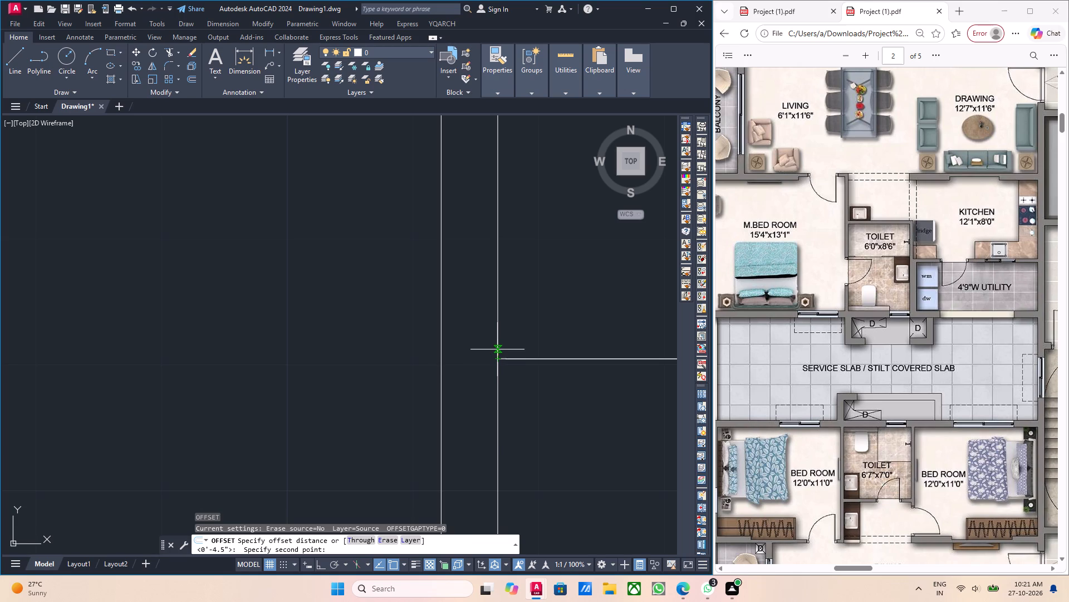
text(40)
key(BackSpace)
text(.5)
key(Return)
scroll(497, 349, down, 1)
scroll(587, 339, down, 3)
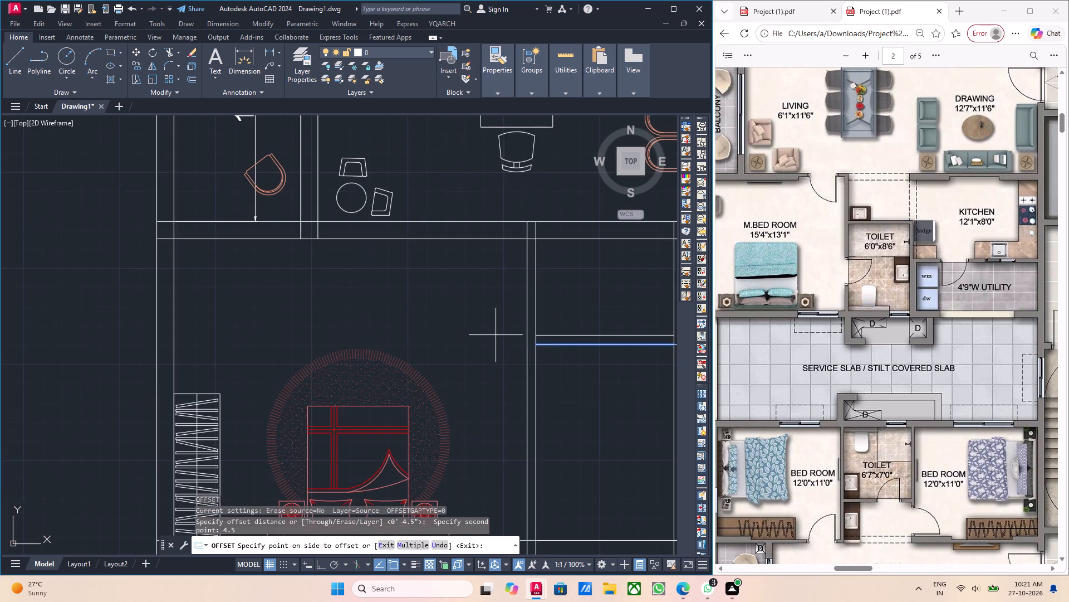
middle_drag(535, 344, 303, 339)
click(351, 318)
middle_drag(372, 322, 351, 315)
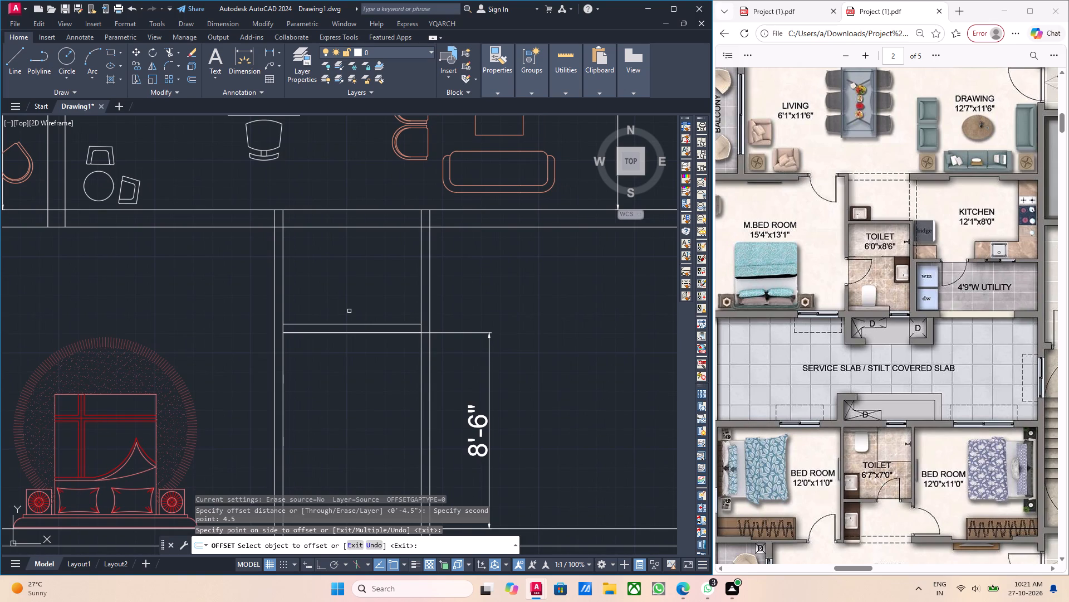
middle_drag(377, 329, 490, 259)
middle_drag(489, 274, 465, 287)
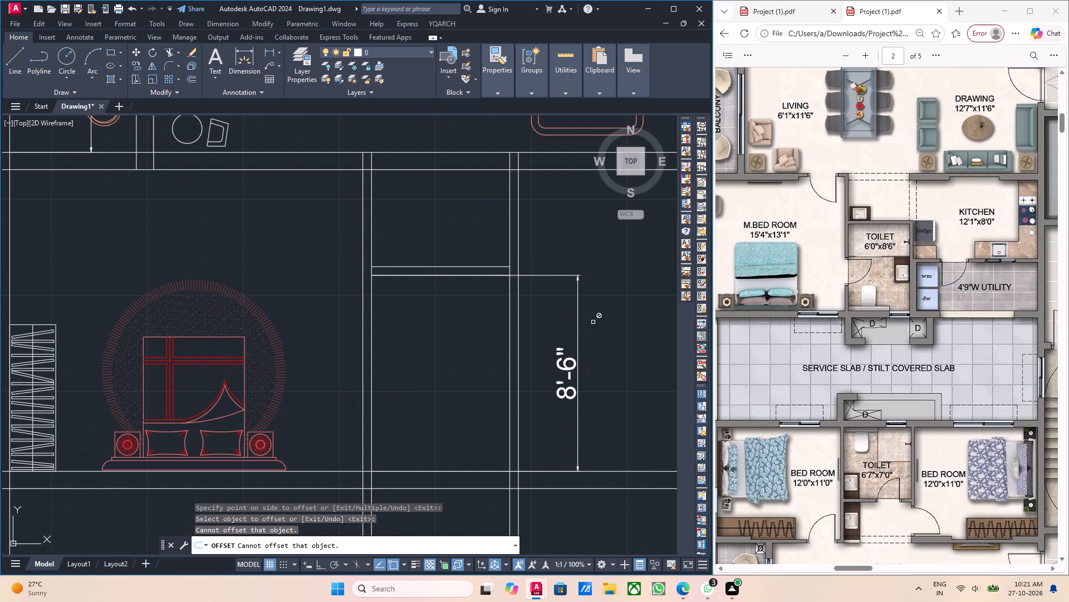
middle_drag(437, 341, 449, 355)
middle_drag(446, 346, 438, 339)
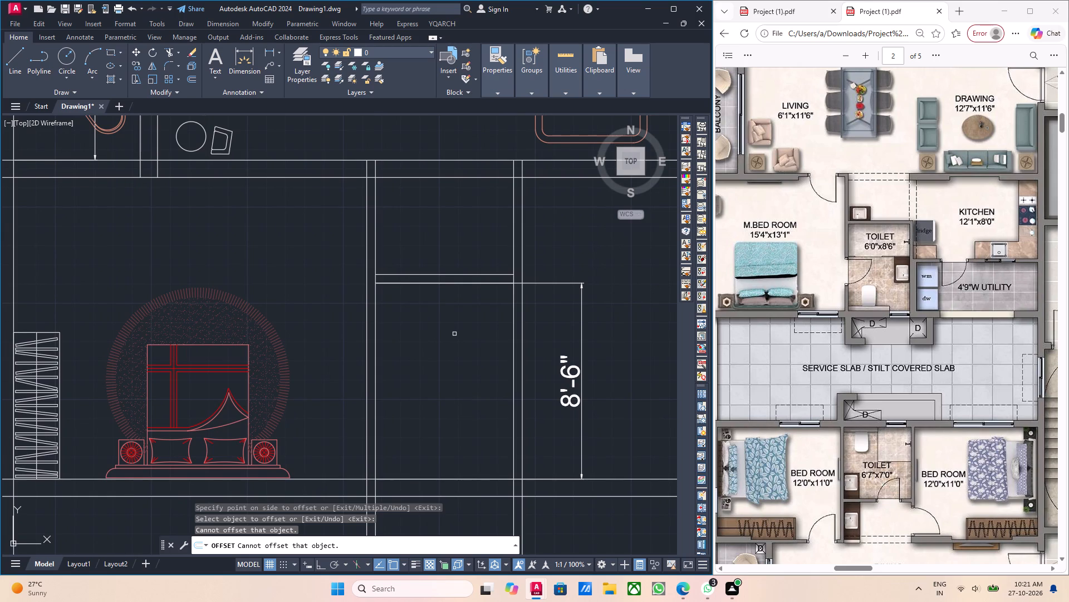
key(Escape)
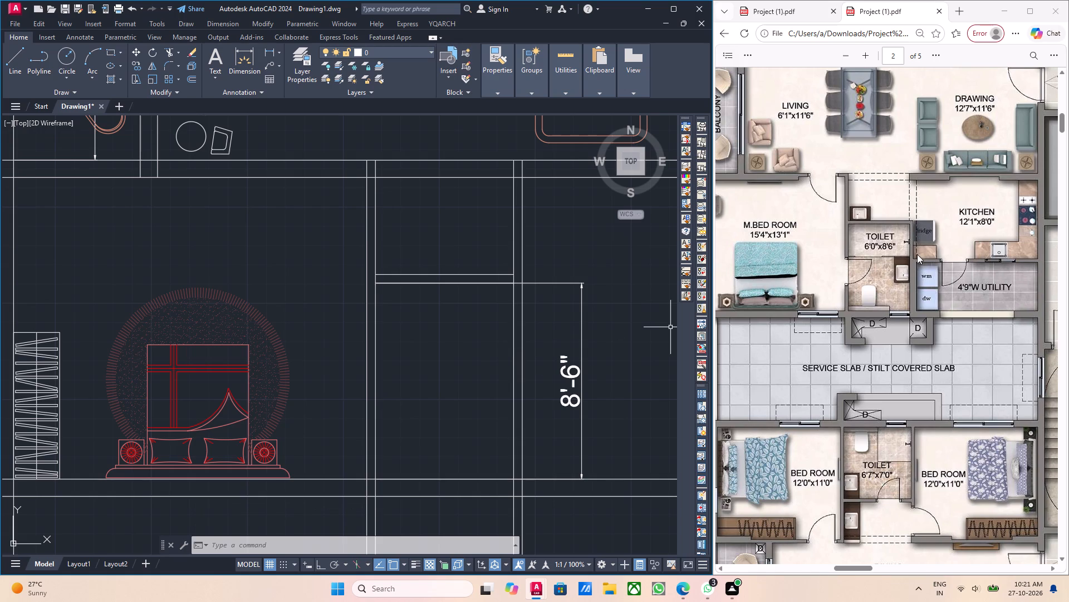
Compare the drawn toilet with the 6'0"x8'6" TOILET in the reference PDF, checking its walls, door, fixtures and neighbouring utility.
scroll(926, 232, up, 1)
scroll(906, 299, down, 1)
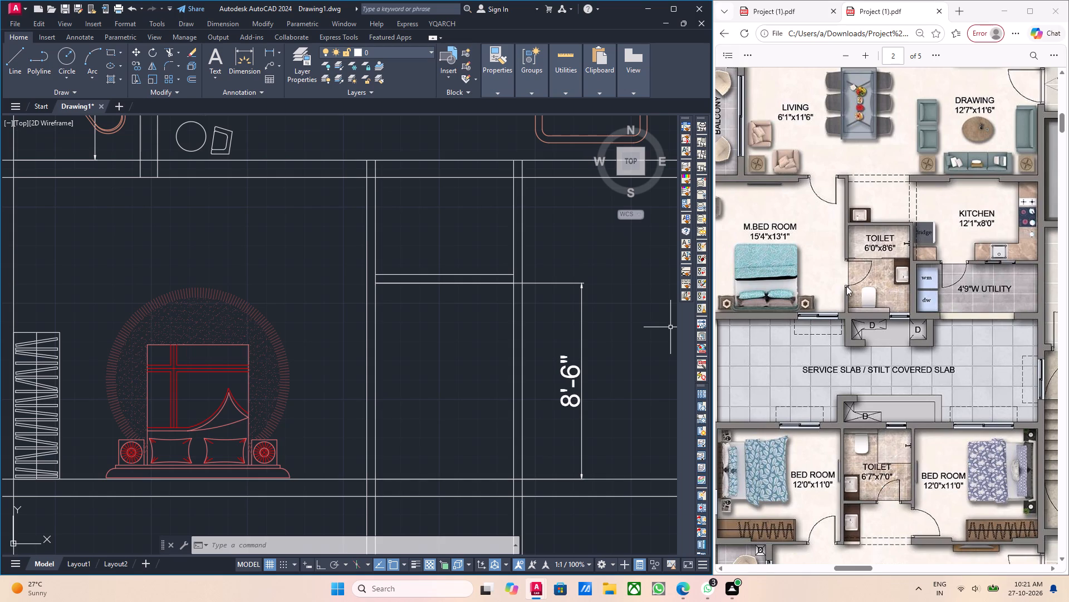
scroll(601, 380, down, 1)
middle_drag(613, 394, 636, 370)
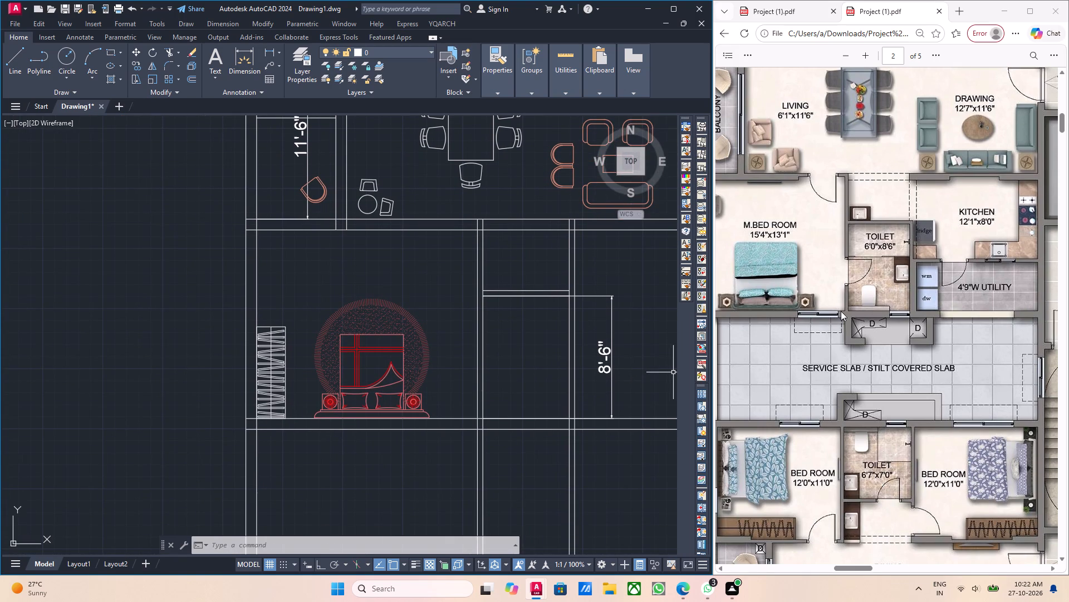
scroll(562, 424, down, 1)
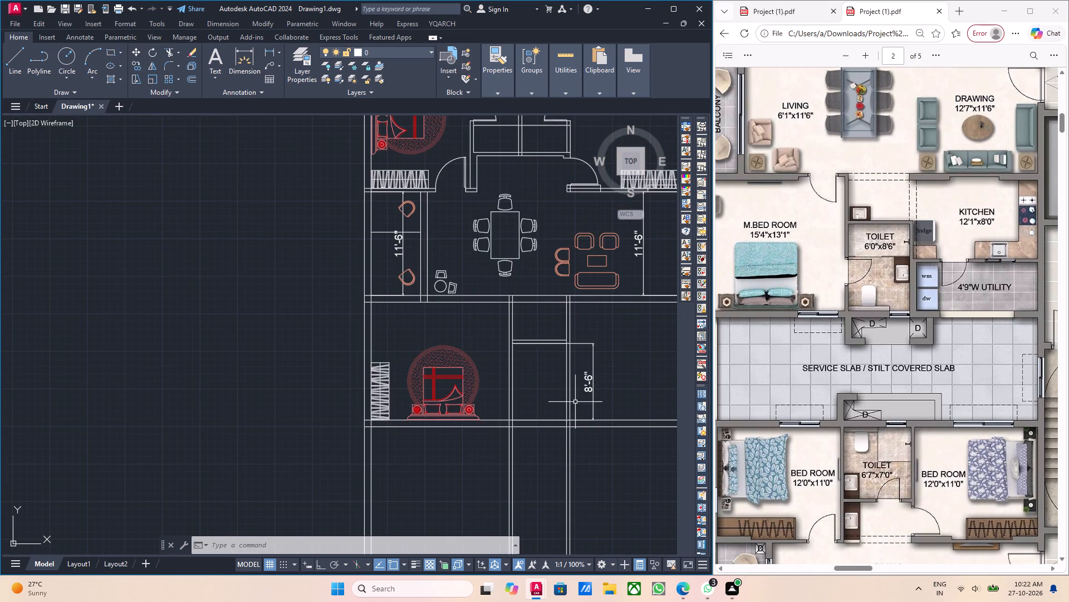
scroll(575, 402, down, 1)
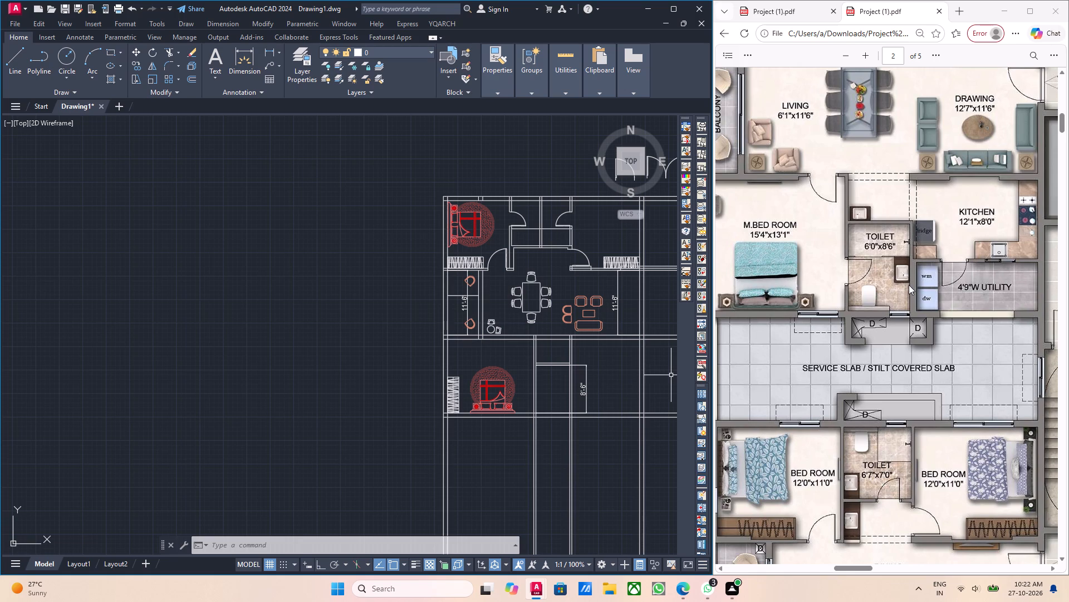
ctrl+scroll(909, 283, up, 4)
ctrl+scroll(903, 229, up, 2)
ctrl+scroll(904, 227, down, 3)
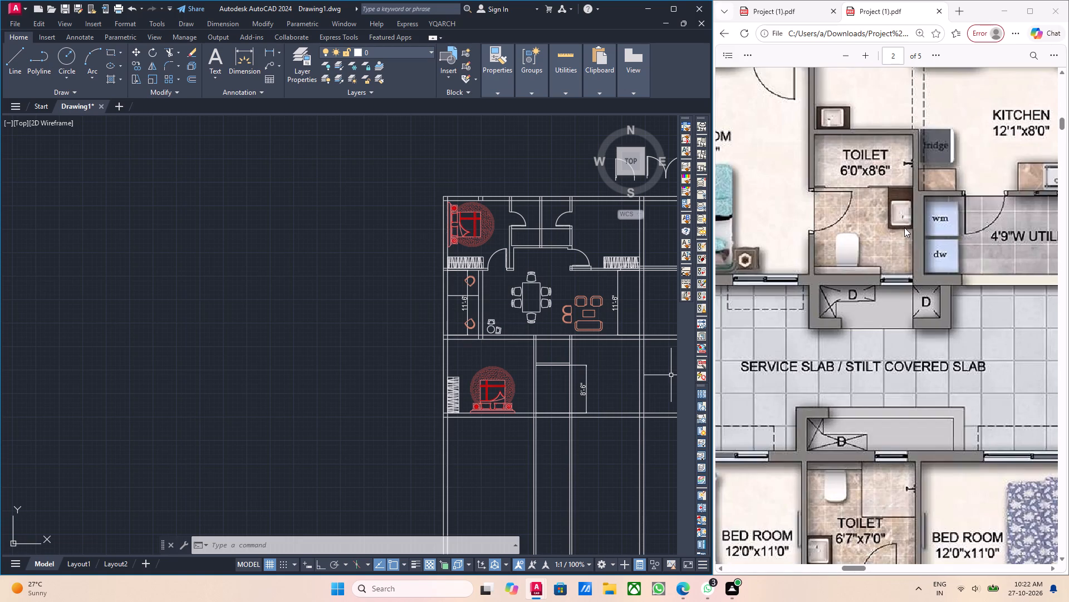
ctrl+scroll(904, 227, down, 2)
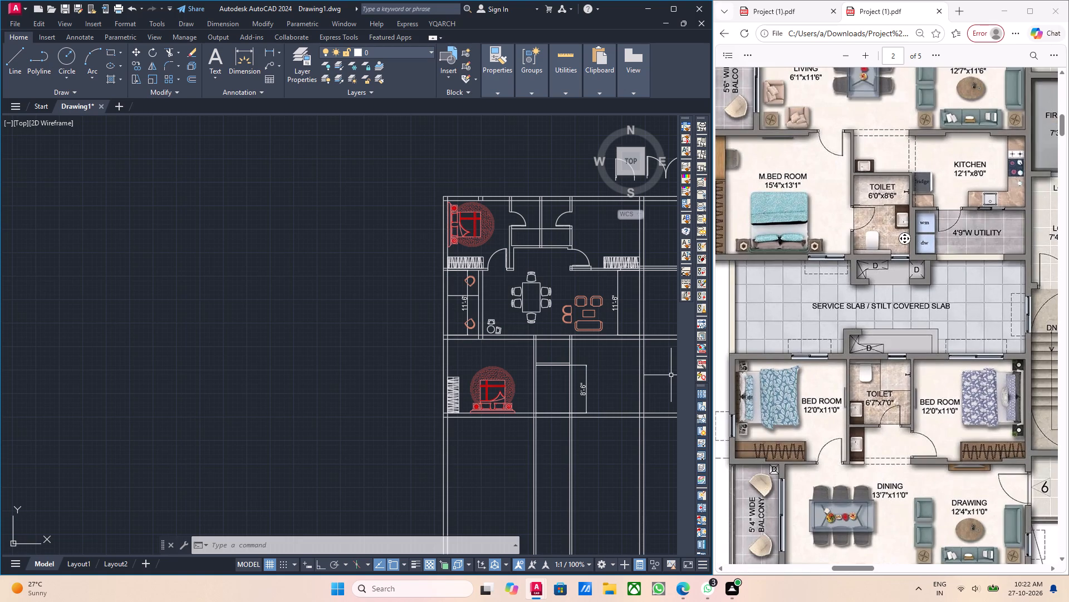
ctrl+middle_drag(904, 237, 905, 265)
ctrl+scroll(903, 249, up, 2)
ctrl+scroll(903, 247, down, 1)
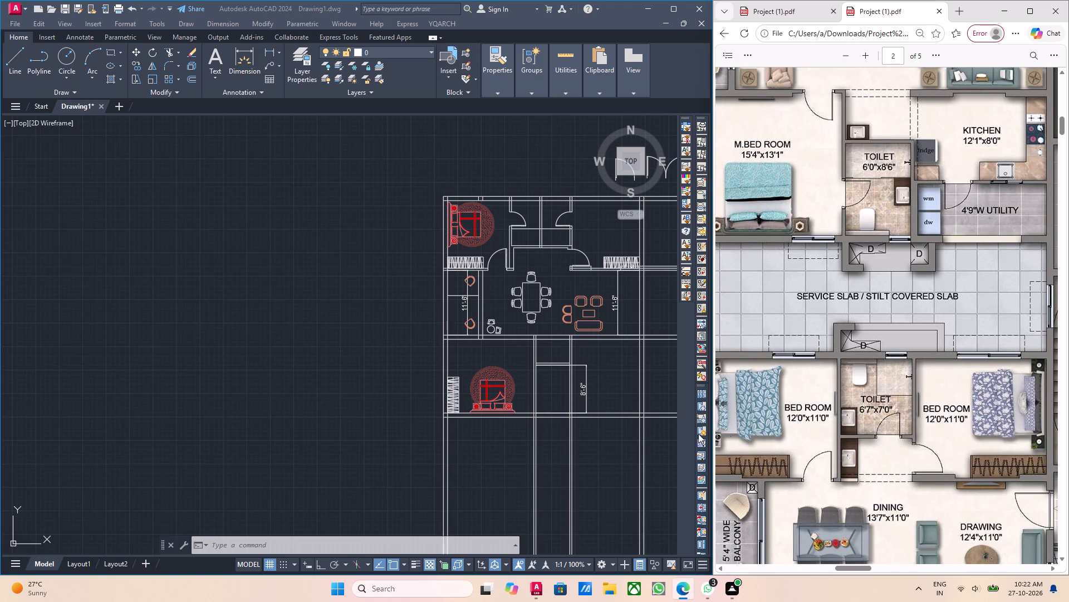
scroll(558, 392, up, 2)
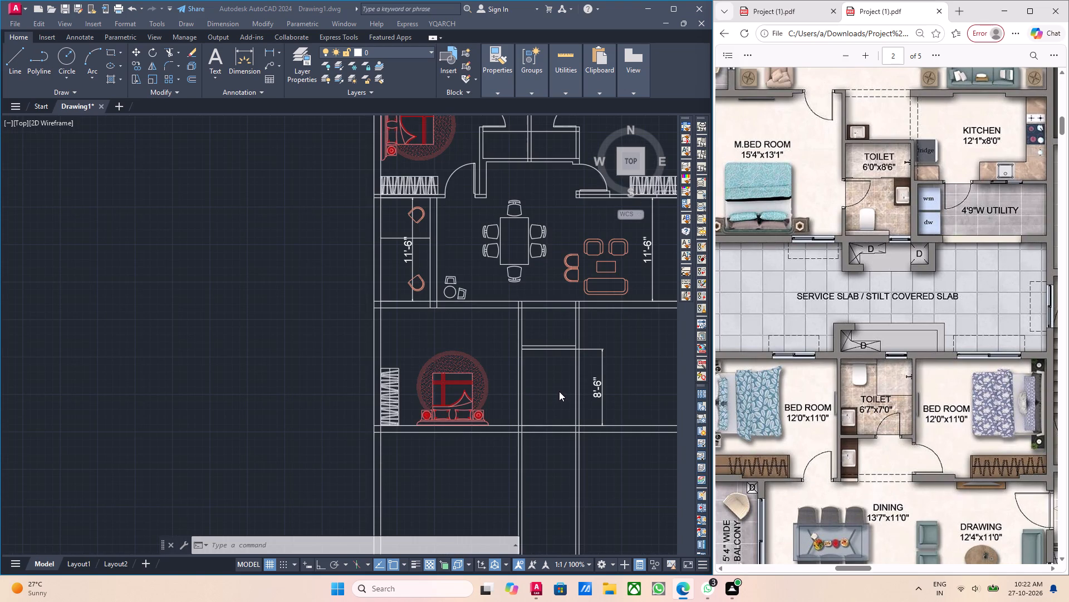
Switch to the Autocad Blocks (2) drawing, clear the bed selection and find the Kitchens & Baths section.
scroll(560, 392, down, 2)
scroll(563, 395, up, 1)
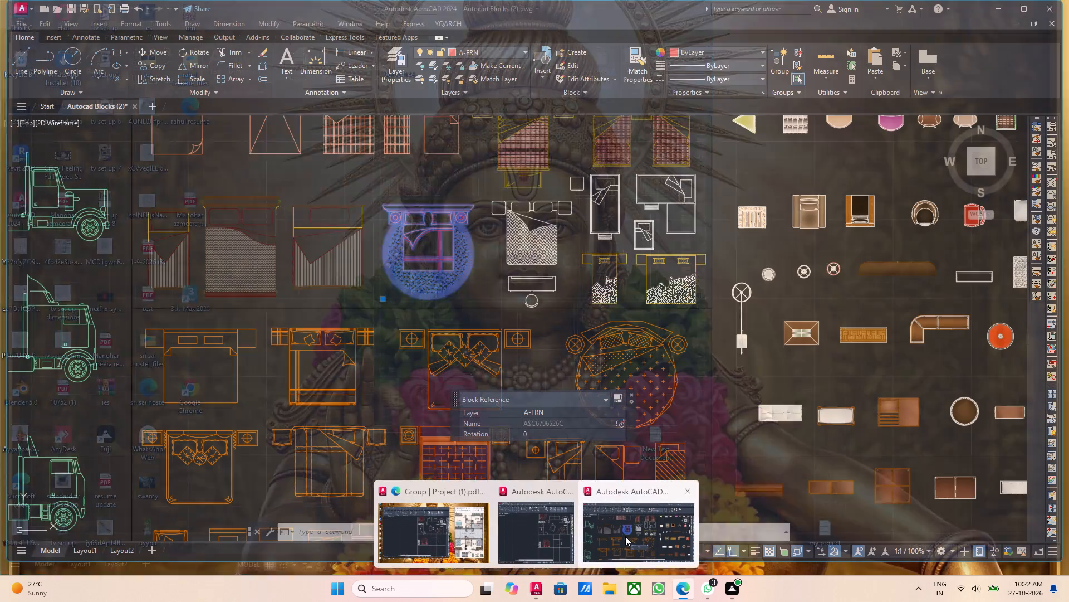
click(625, 536)
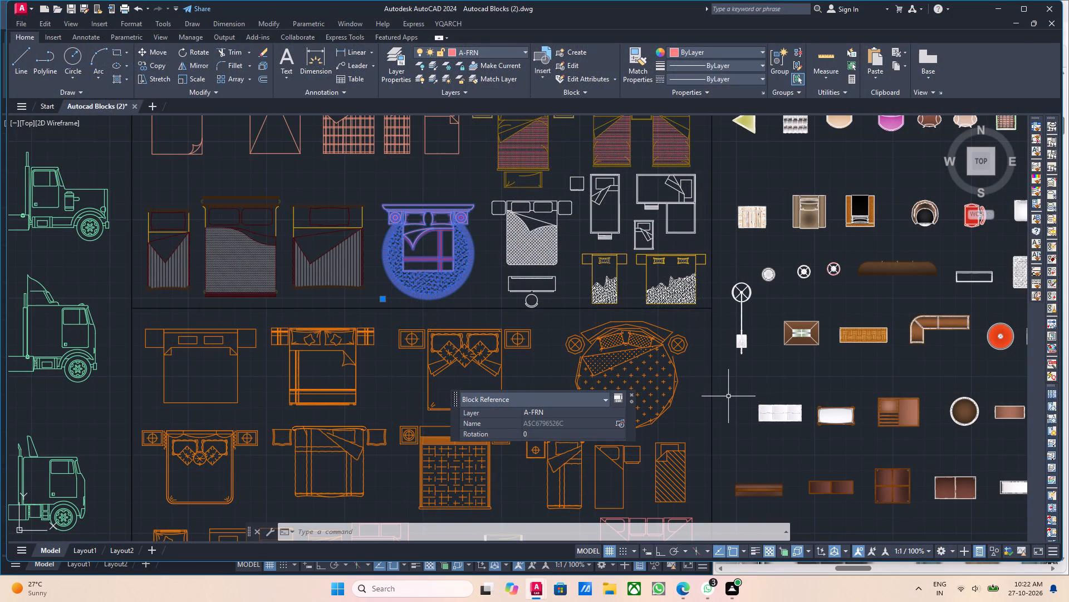
key(Escape)
scroll(742, 395, down, 2)
middle_drag(766, 390, 653, 412)
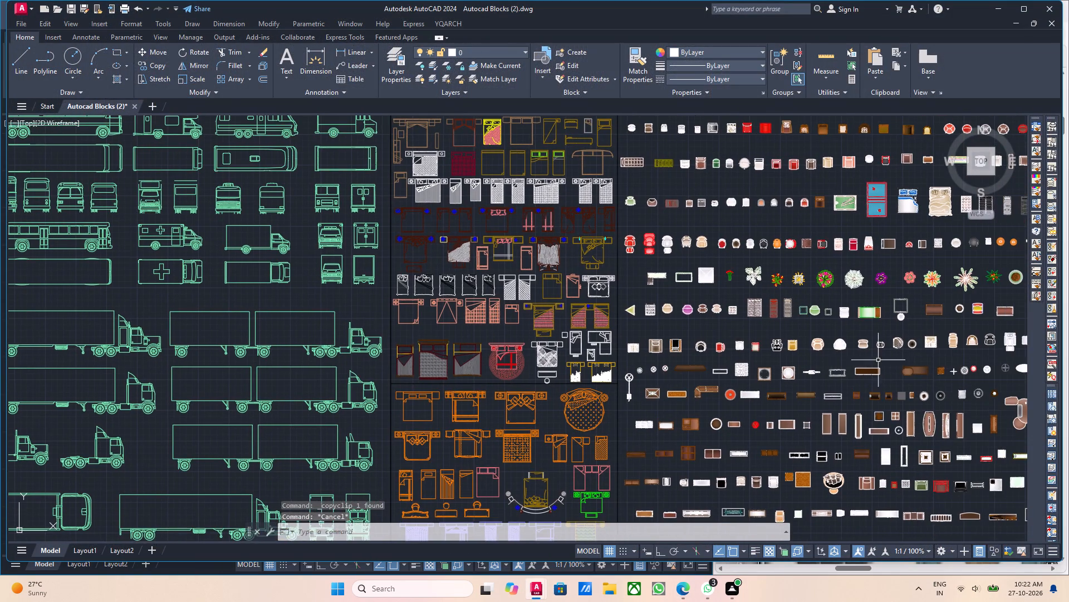
scroll(596, 380, down, 2)
scroll(793, 349, down, 2)
middle_drag(798, 339, 659, 358)
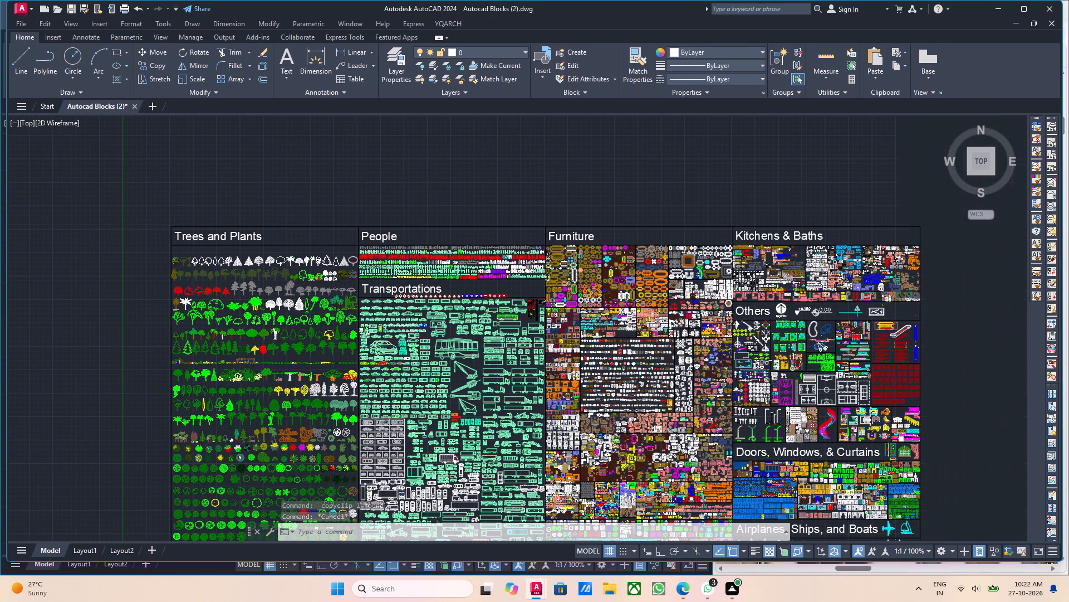
middle_drag(807, 288, 644, 311)
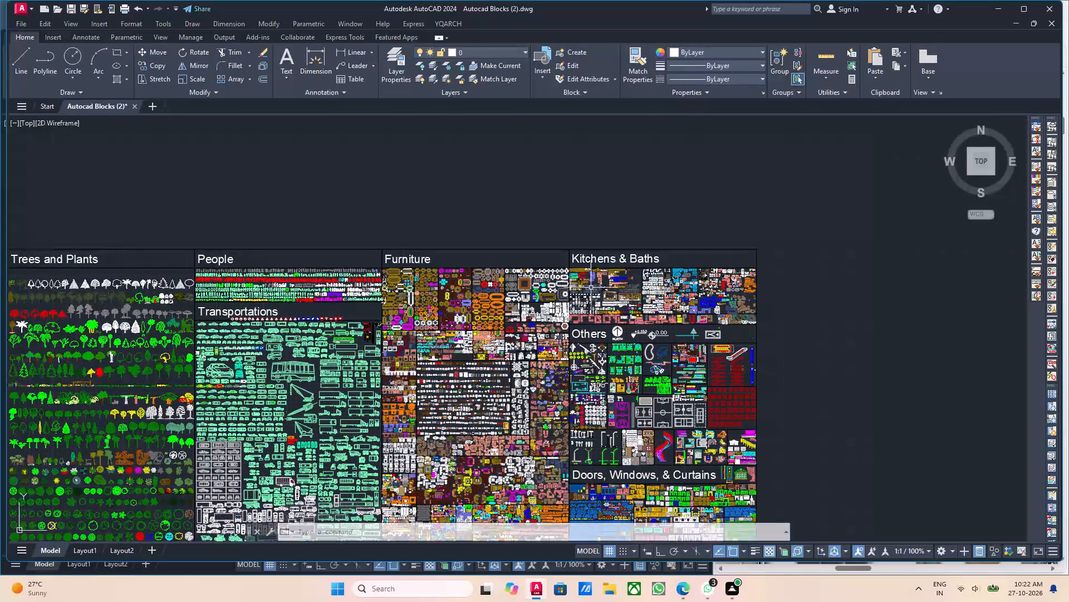
Look through the kitchen, sink and appliance blocks of the Kitchens & Baths section for a toilet fixture.
scroll(542, 286, up, 5)
scroll(535, 287, down, 1)
middle_drag(641, 322, 558, 310)
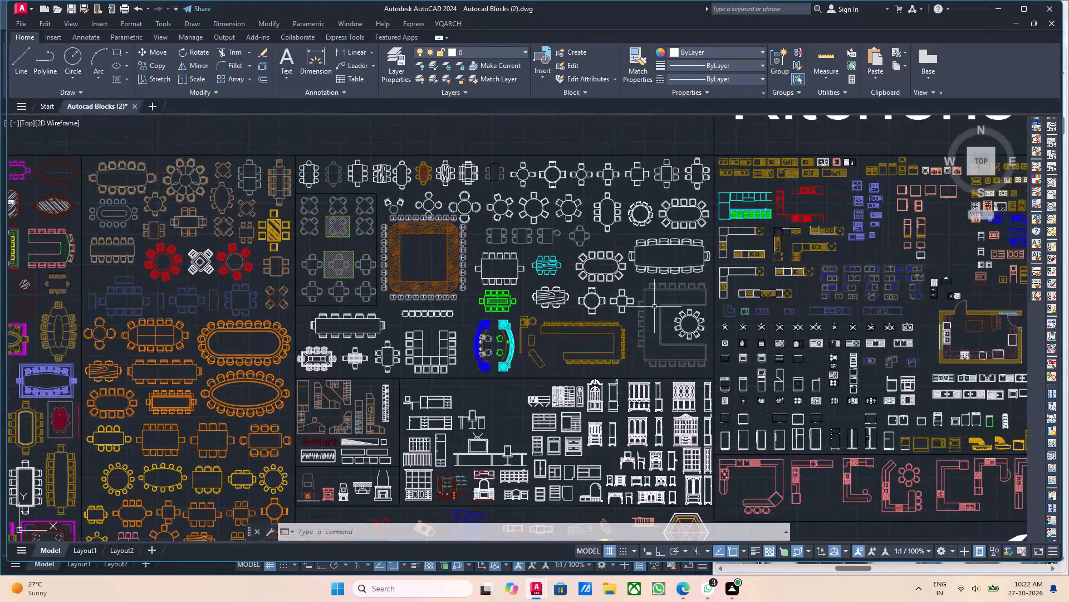
middle_drag(575, 322, 508, 332)
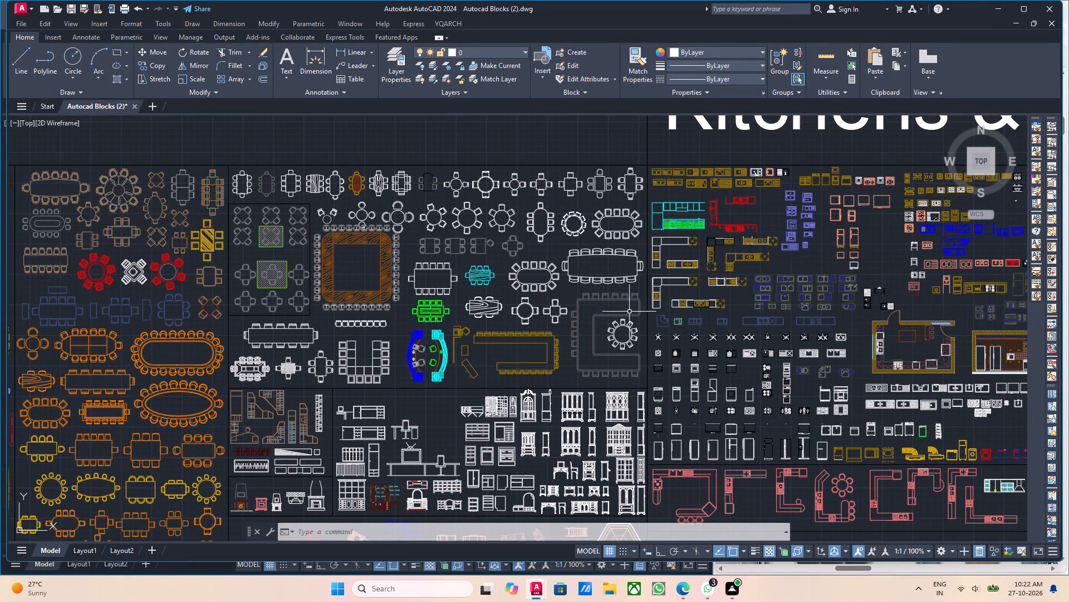
middle_drag(744, 269, 674, 267)
scroll(733, 238, up, 4)
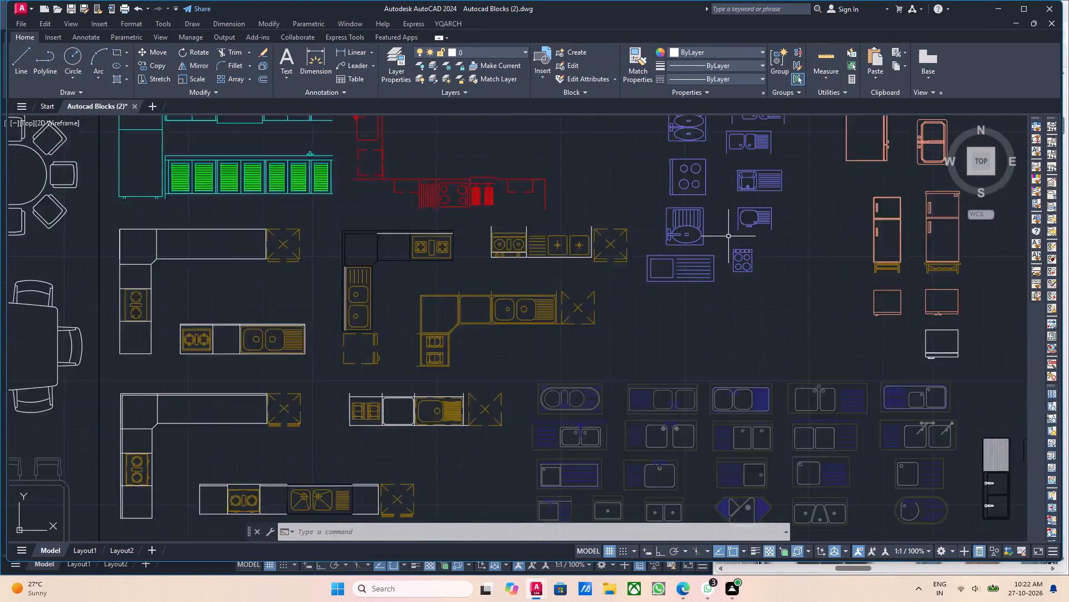
middle_drag(713, 330, 710, 352)
scroll(709, 328, down, 1)
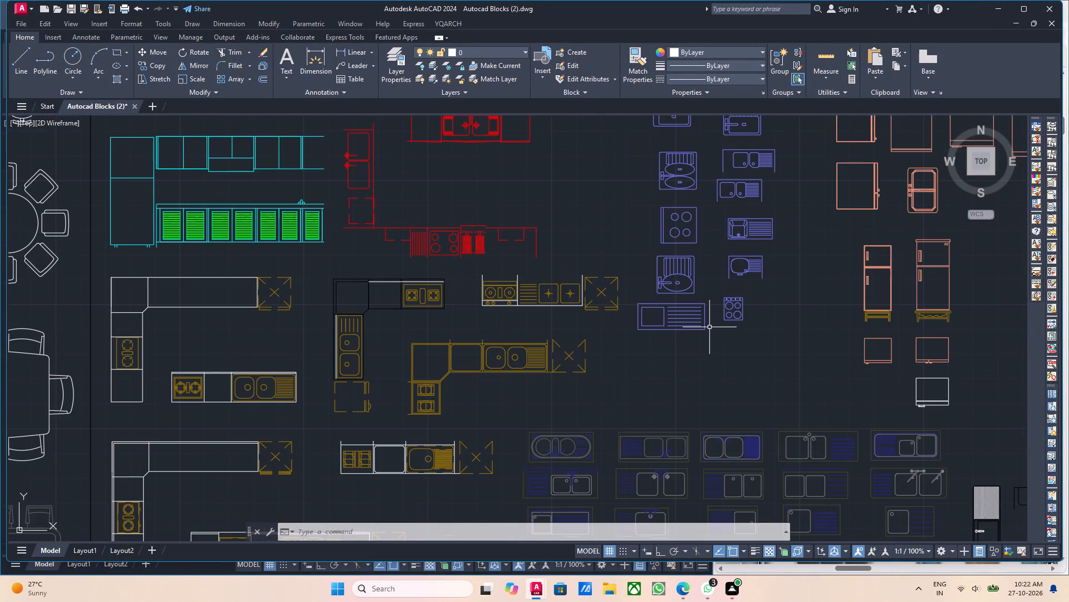
scroll(719, 329, down, 1)
scroll(591, 350, up, 2)
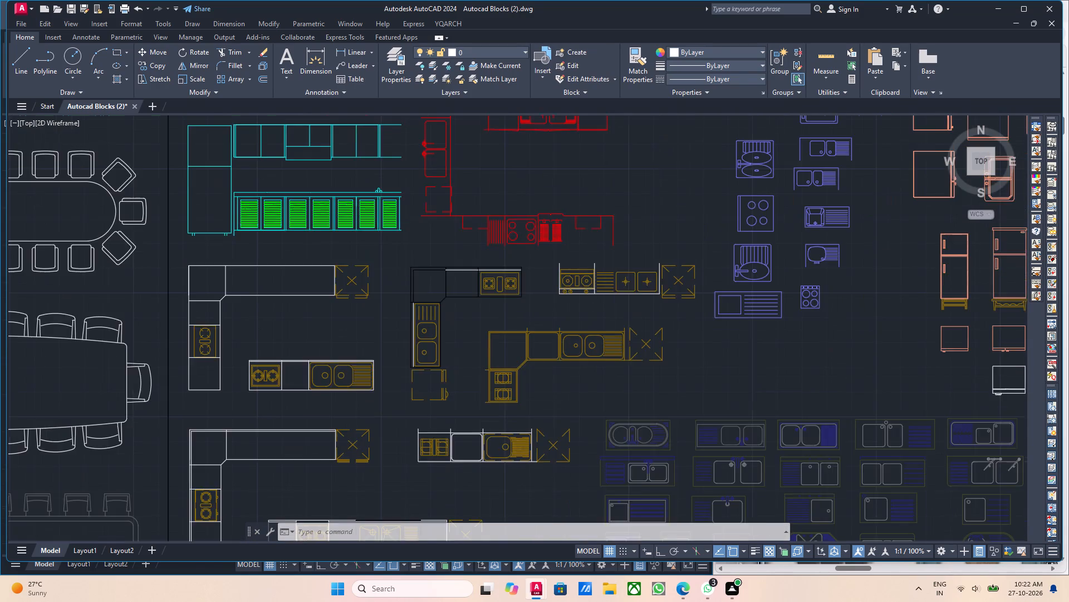
scroll(594, 350, down, 4)
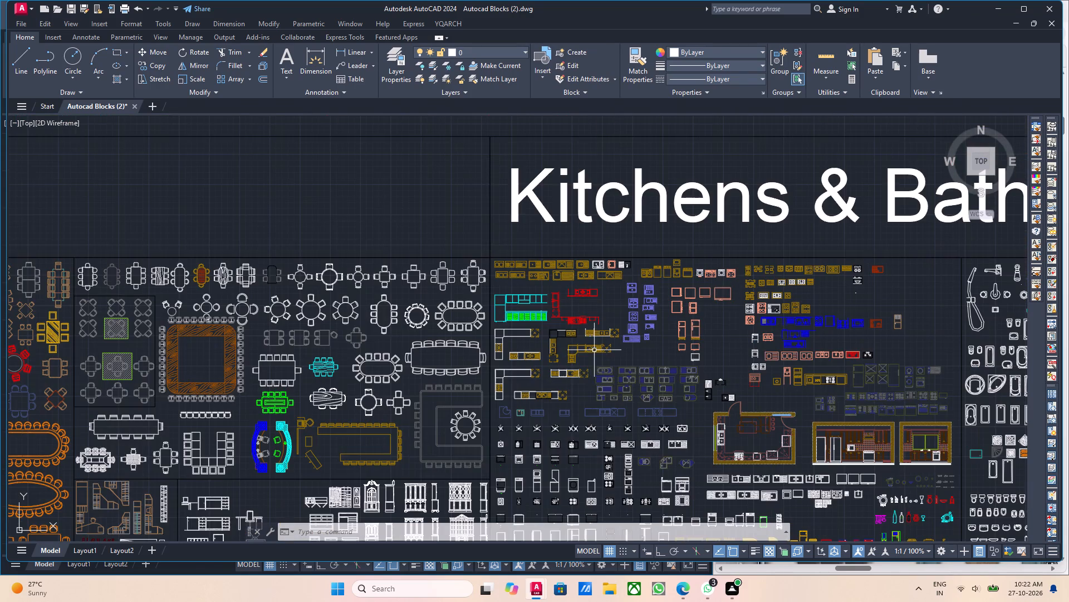
middle_drag(954, 355, 876, 345)
scroll(760, 270, up, 2)
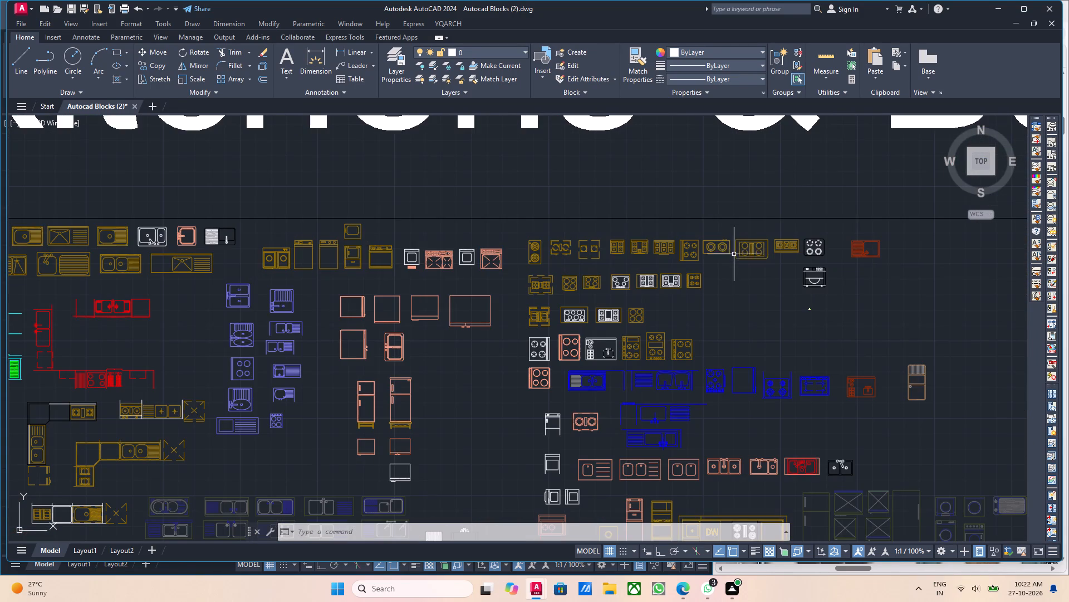
scroll(738, 383, down, 1)
middle_drag(796, 407, 792, 406)
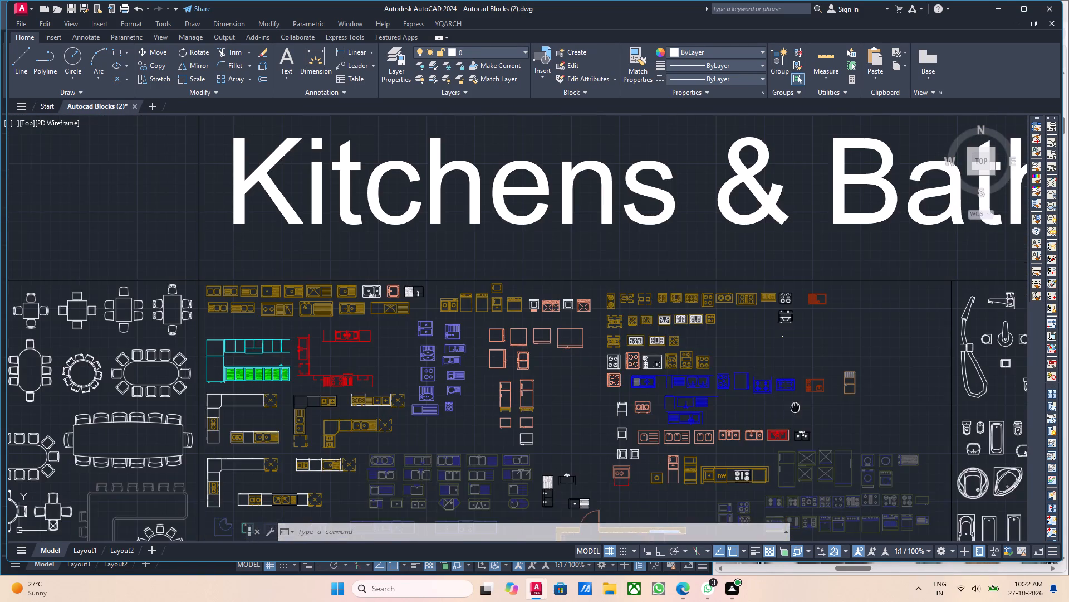
middle_drag(792, 406, 698, 376)
middle_drag(676, 398, 693, 339)
scroll(694, 337, up, 1)
middle_drag(631, 365, 659, 332)
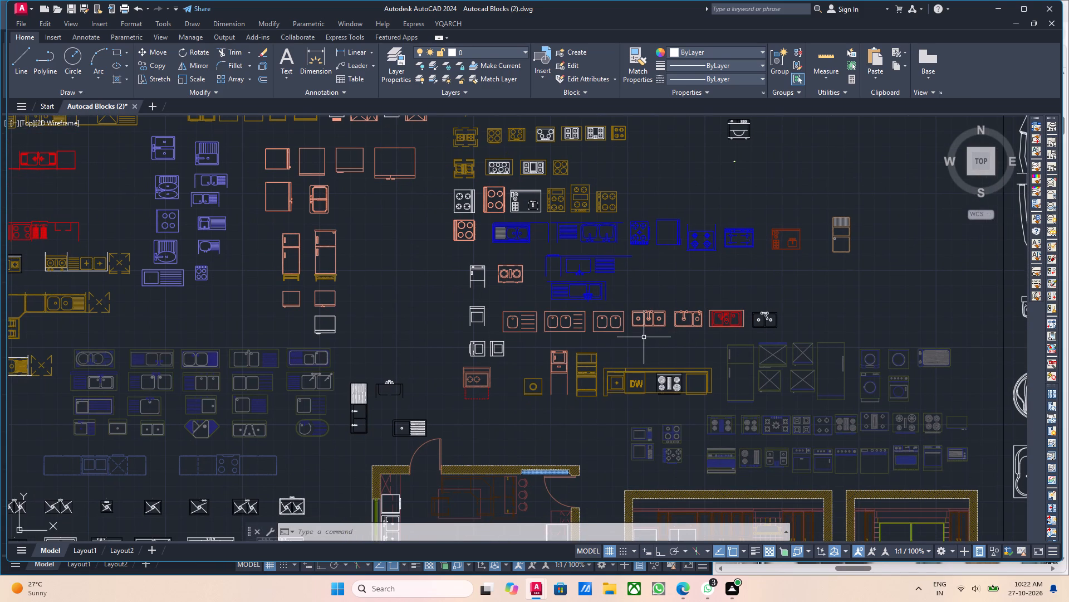
scroll(665, 395, up, 2)
scroll(666, 385, down, 3)
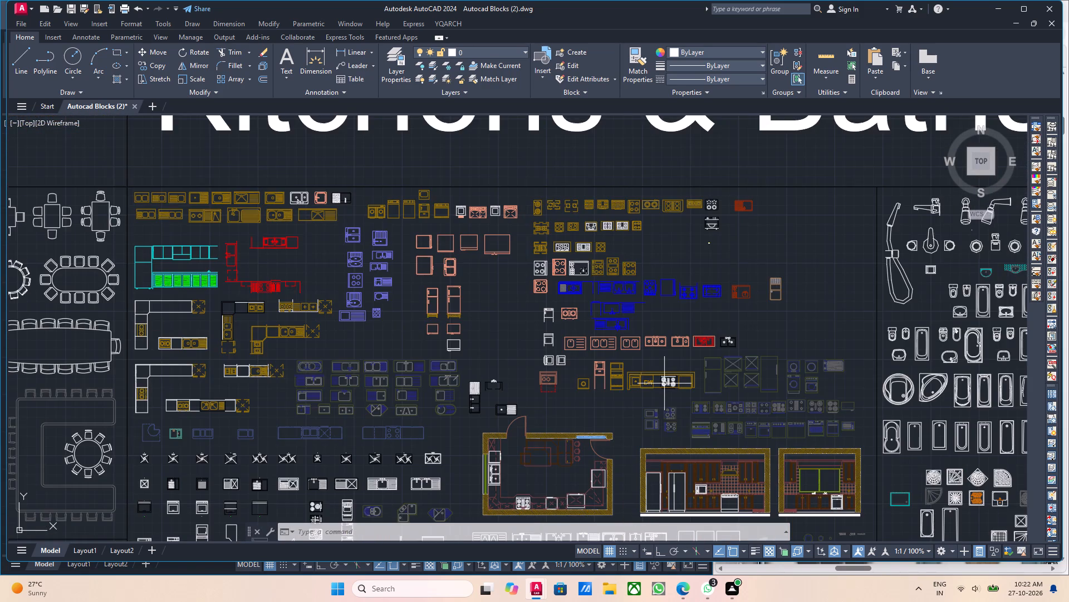
middle_drag(664, 397, 684, 341)
middle_drag(557, 370, 638, 343)
middle_drag(540, 374, 534, 416)
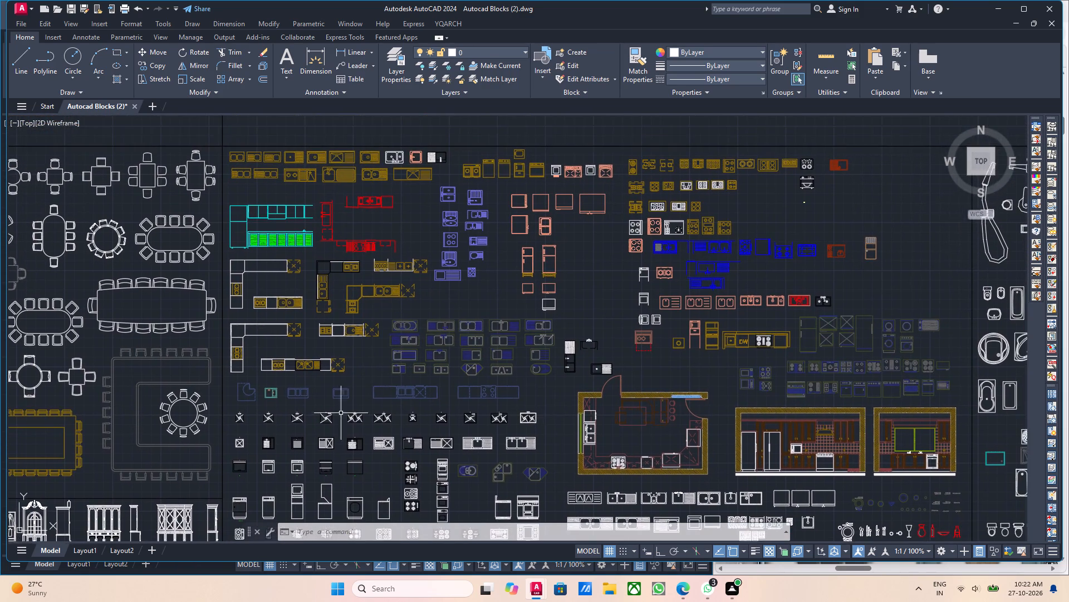
middle_drag(337, 412, 482, 383)
scroll(423, 389, down, 1)
middle_drag(436, 368, 437, 362)
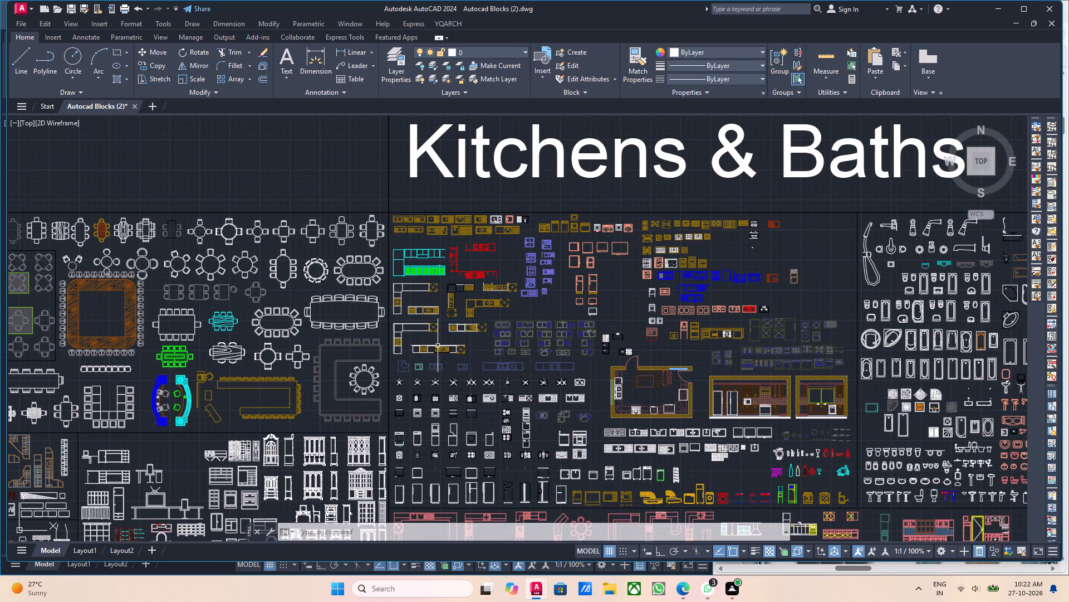
scroll(475, 406, down, 1)
middle_drag(470, 430, 467, 365)
middle_drag(608, 433, 552, 415)
middle_drag(445, 443, 467, 430)
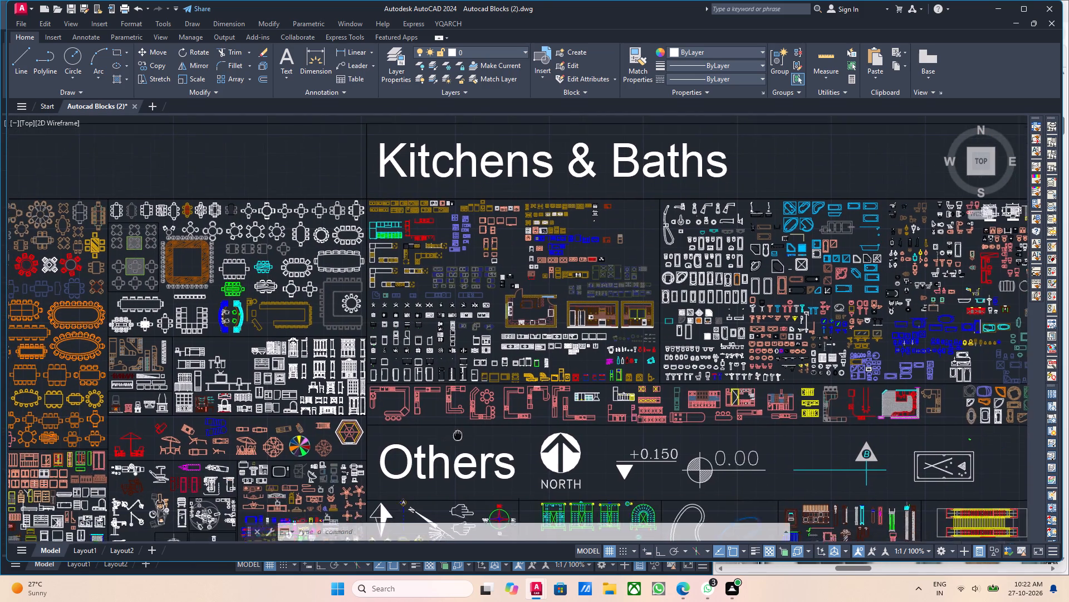
middle_drag(467, 430, 512, 412)
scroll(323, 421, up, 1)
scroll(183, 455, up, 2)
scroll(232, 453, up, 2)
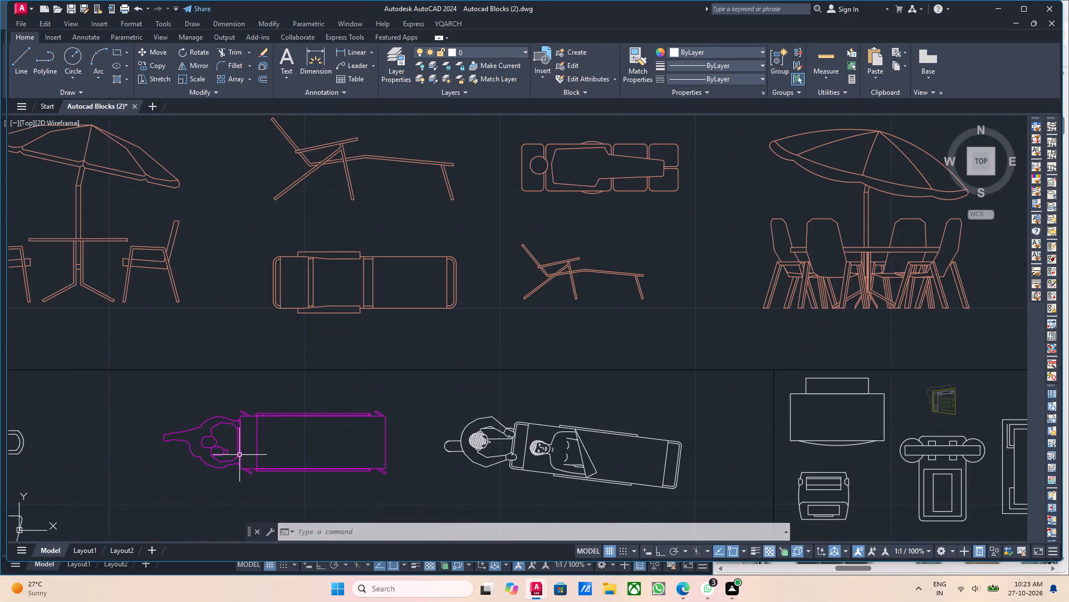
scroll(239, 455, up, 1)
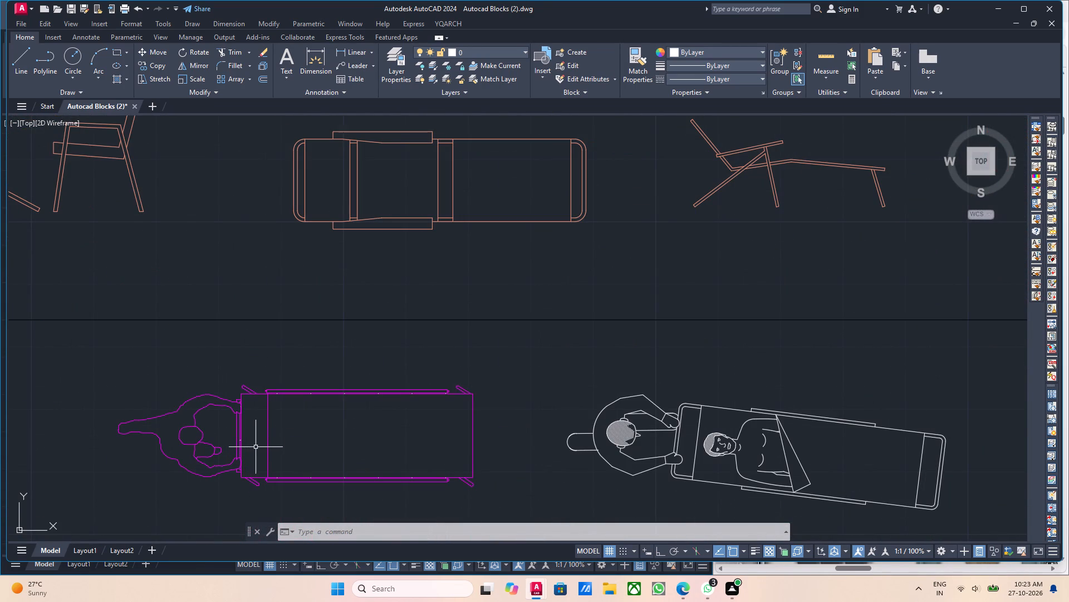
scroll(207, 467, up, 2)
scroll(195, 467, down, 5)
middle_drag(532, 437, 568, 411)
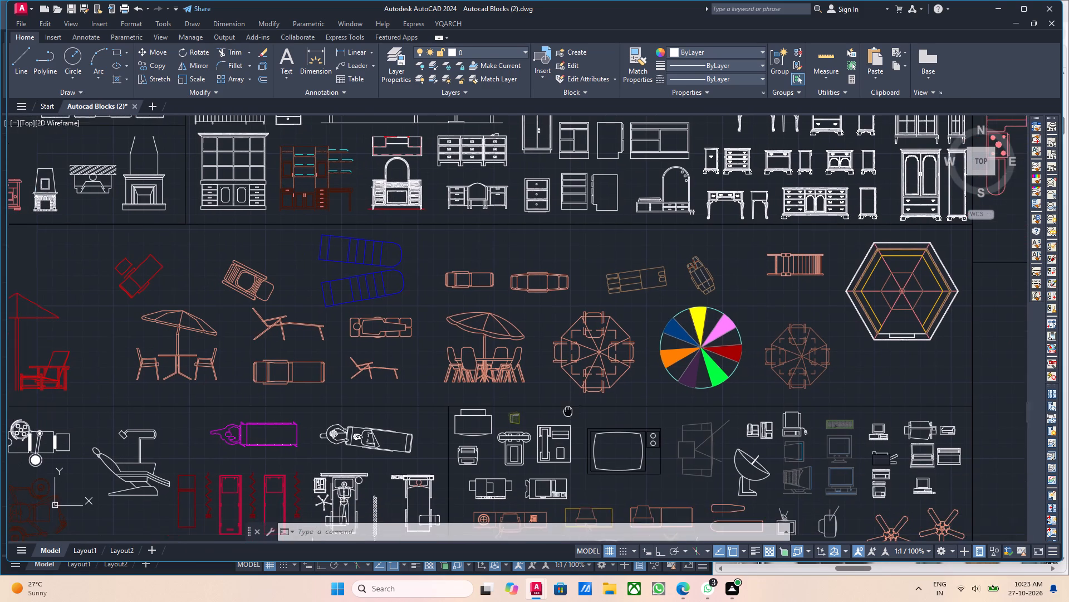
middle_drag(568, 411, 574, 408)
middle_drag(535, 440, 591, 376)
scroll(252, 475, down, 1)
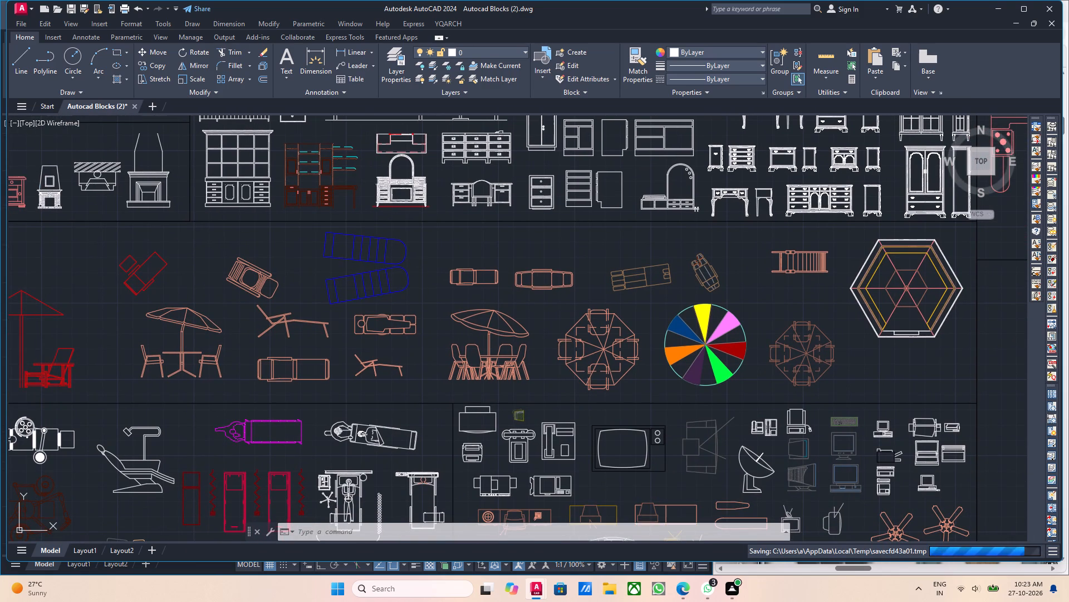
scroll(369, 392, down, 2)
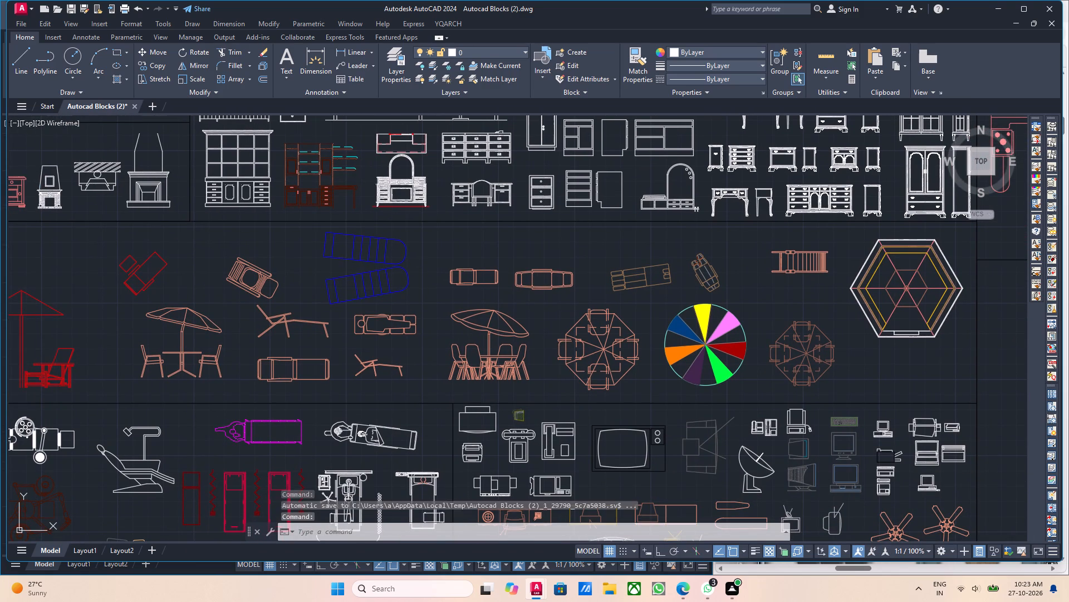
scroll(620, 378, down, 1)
Examine the bathroom fixture blocks in the Kitchens & Baths section for a plan-view toilet.
middle_drag(598, 384, 443, 404)
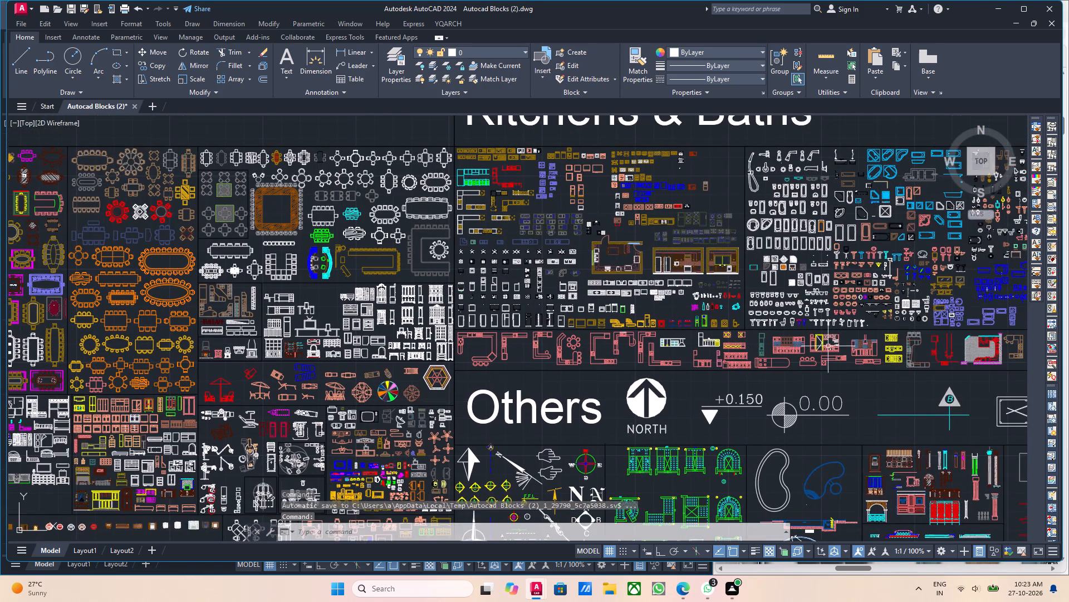
middle_drag(836, 346, 600, 351)
middle_drag(813, 319, 766, 339)
scroll(707, 366, up, 3)
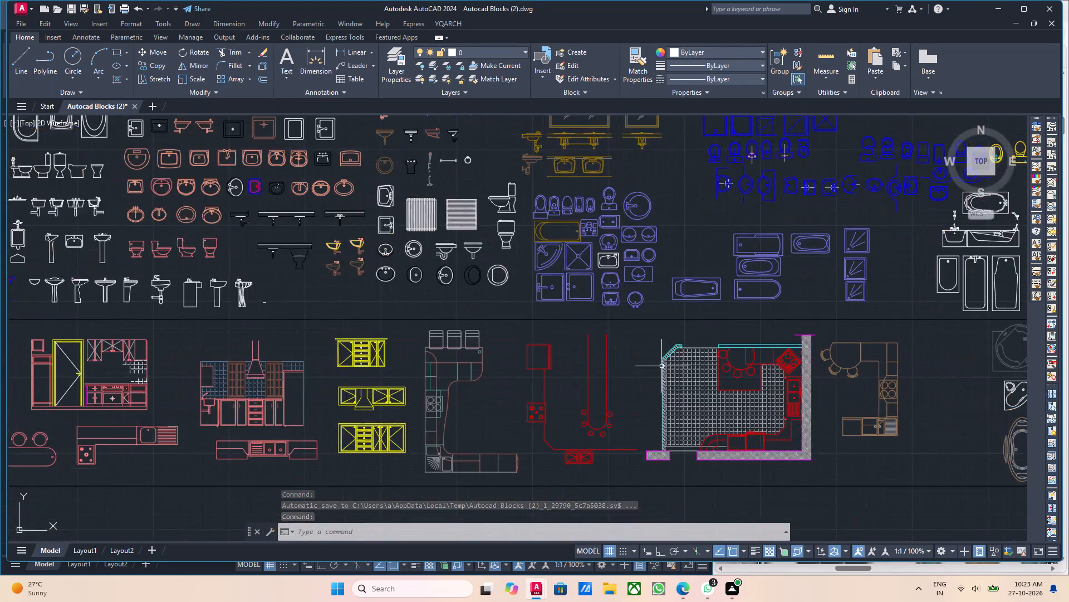
scroll(662, 366, down, 1)
middle_drag(666, 354, 671, 380)
middle_drag(675, 355, 673, 370)
middle_drag(713, 361, 704, 371)
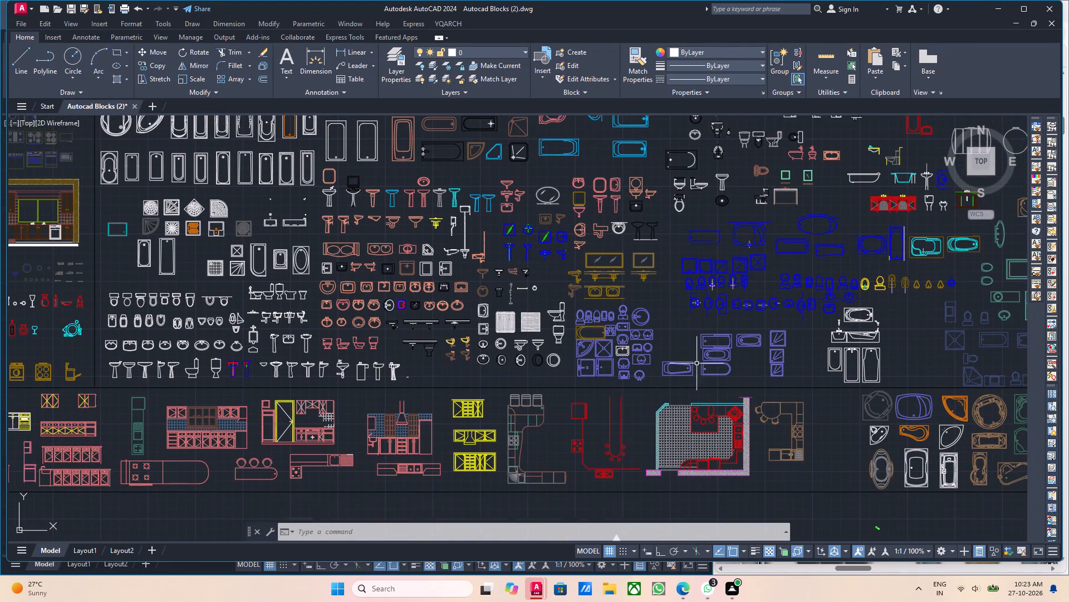
middle_drag(664, 357, 661, 378)
middle_drag(651, 359, 653, 382)
middle_drag(591, 358, 593, 377)
scroll(524, 329, up, 3)
scroll(526, 318, down, 2)
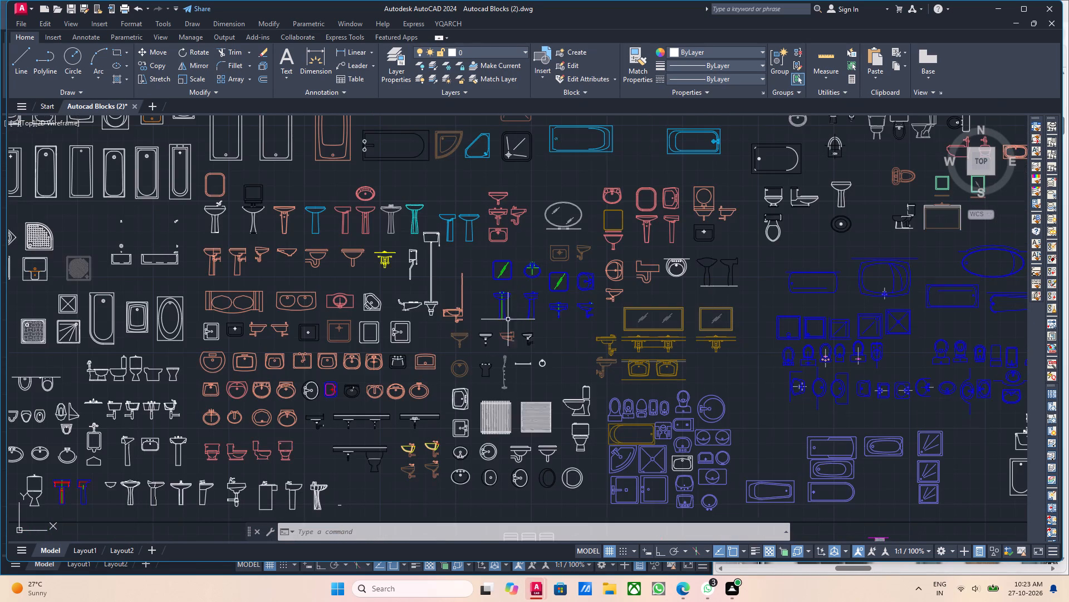
middle_drag(463, 321, 614, 330)
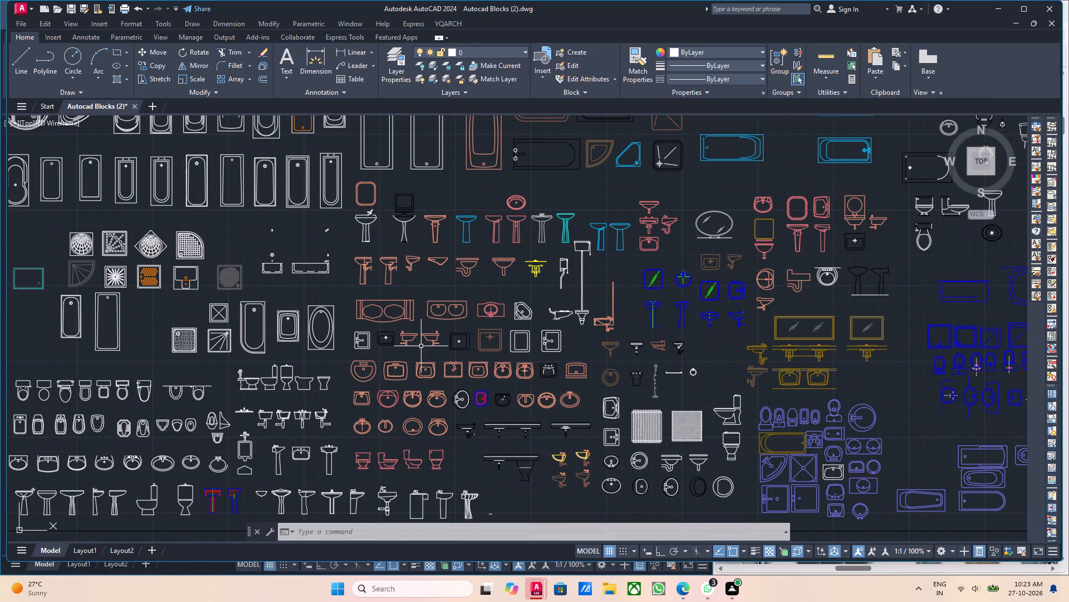
middle_drag(369, 343, 454, 328)
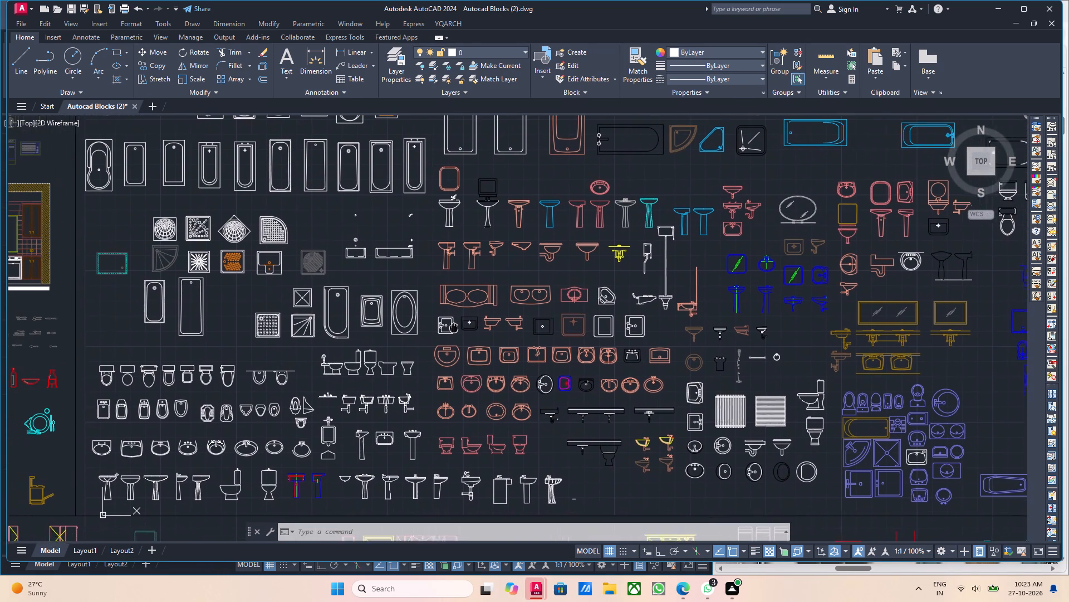
middle_drag(454, 328, 504, 327)
Copy the third toilet block, toilet-3, from the row of plan-view toilets with cisterns to the clipboard.
scroll(265, 373, up, 1)
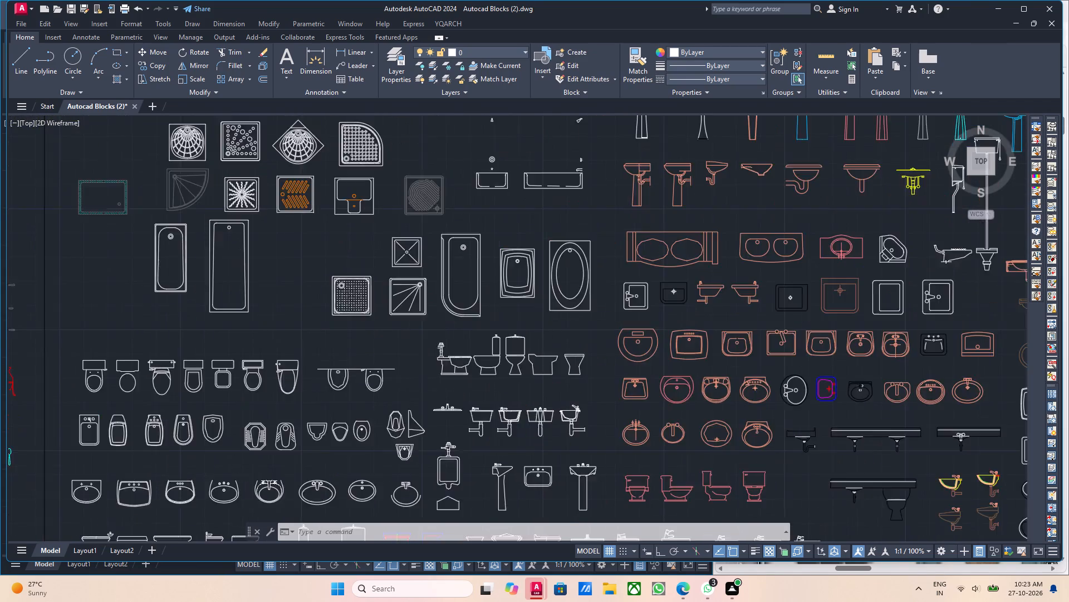
scroll(269, 374, up, 1)
middle_drag(185, 388, 316, 388)
middle_drag(235, 390, 323, 394)
scroll(334, 394, up, 1)
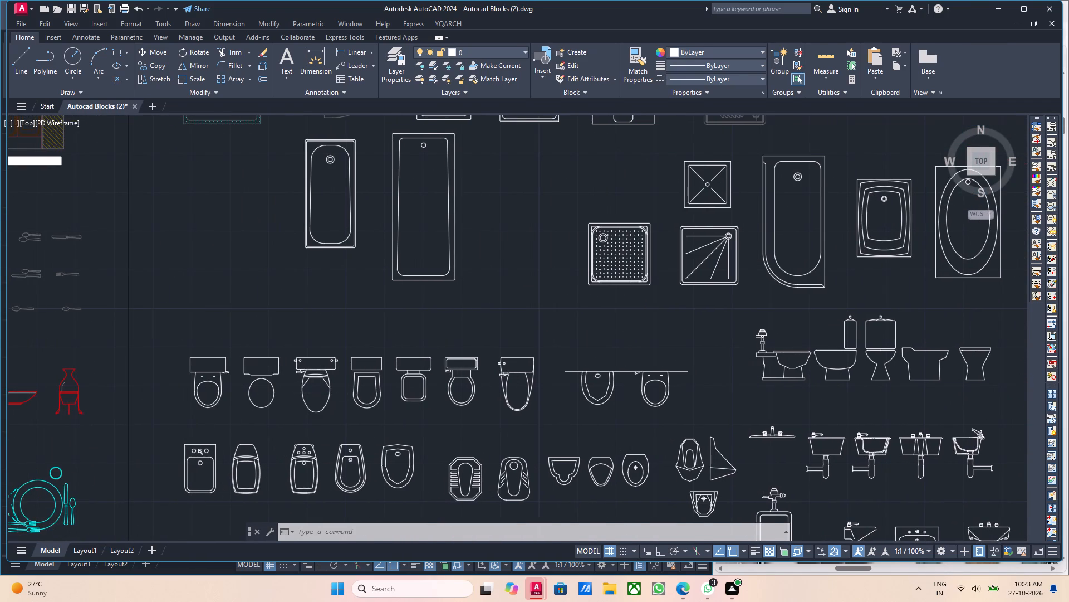
drag(339, 403, 331, 392)
click(278, 320)
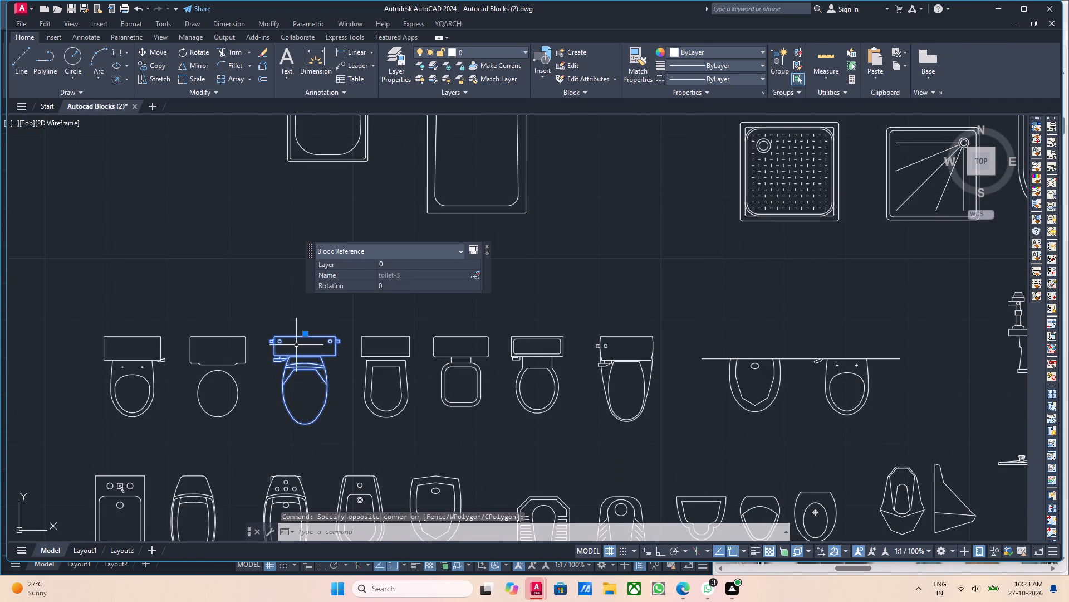
key(ctrl+c)
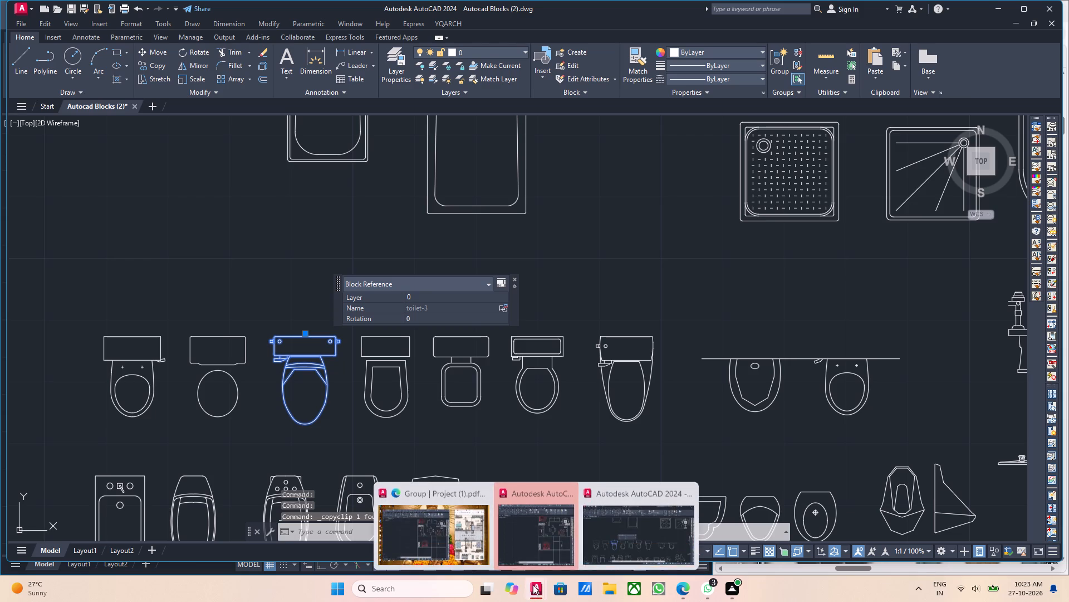
Switch to Drawing1 and paste the copied toilet-3 block in the empty space west of the lower bedroom.
click(448, 532)
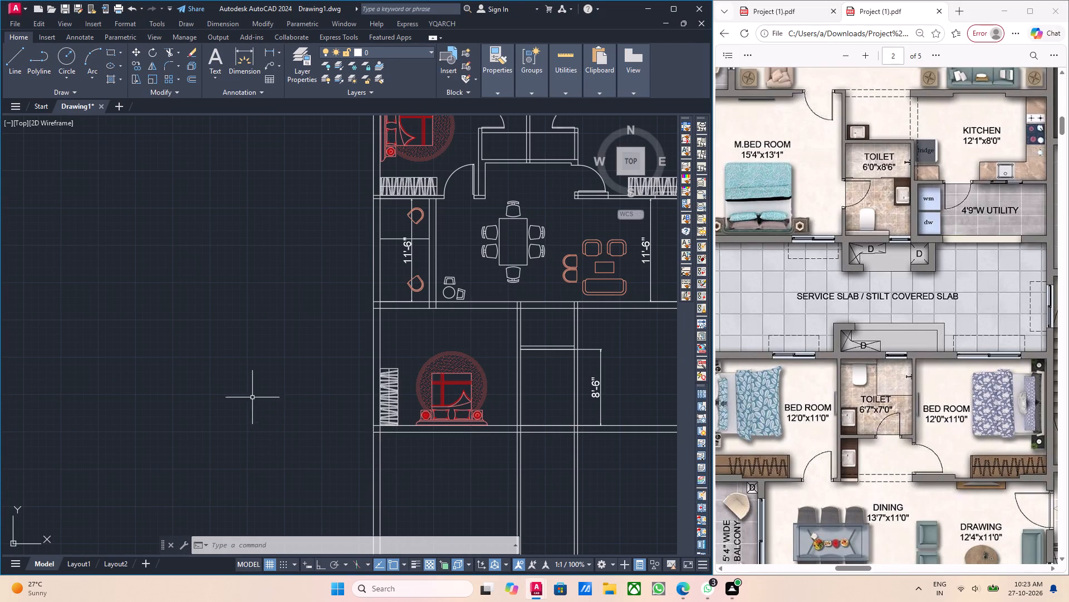
key(ctrl+v)
scroll(271, 415, up, 2)
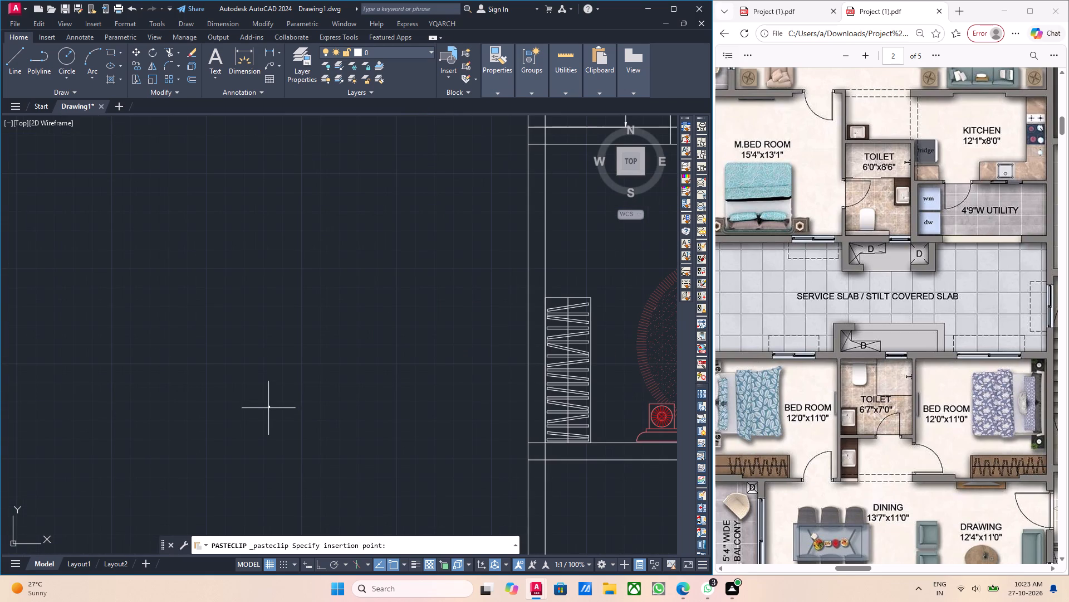
drag(268, 407, 273, 416)
Scale up the pasted toilet-3 block freehand from a base point on the block to suit the plan's size.
drag(294, 413, 229, 405)
click(209, 394)
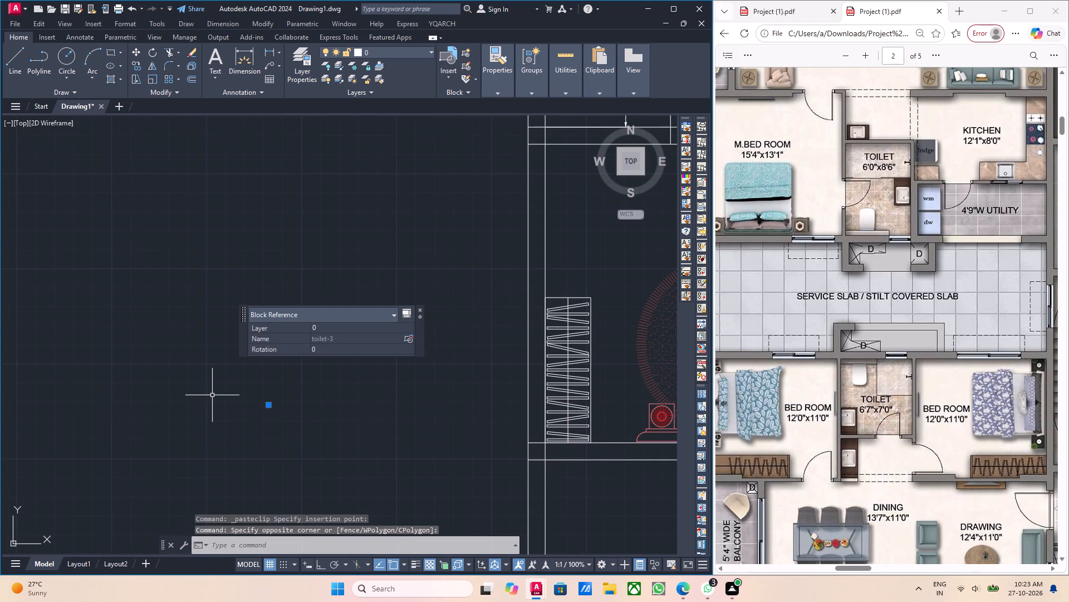
key(s)
key(c)
key(Return)
scroll(257, 409, up, 5)
click(287, 402)
scroll(470, 409, down, 6)
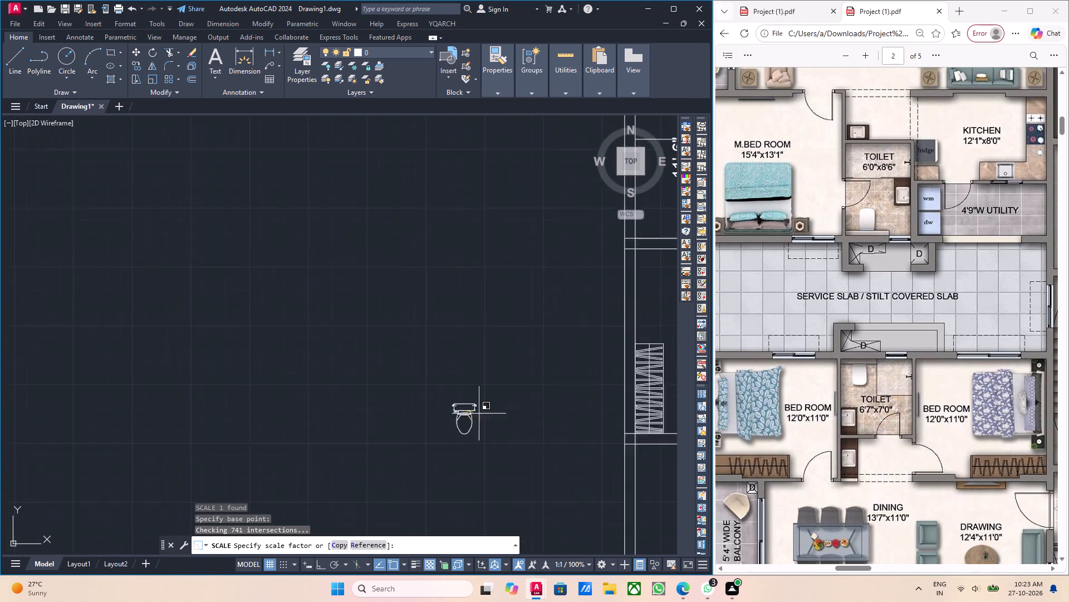
scroll(480, 415, down, 2)
click(487, 409)
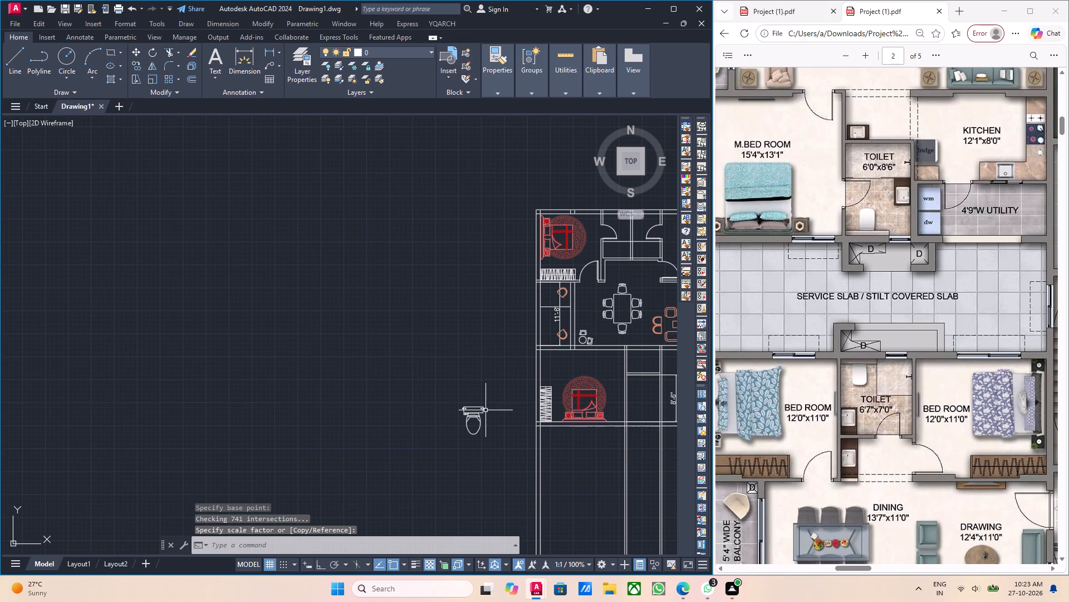
Move the toilet-3 block from outside the plan into the 8'-6" toilet room east of the lower bedroom.
scroll(489, 441, up, 2)
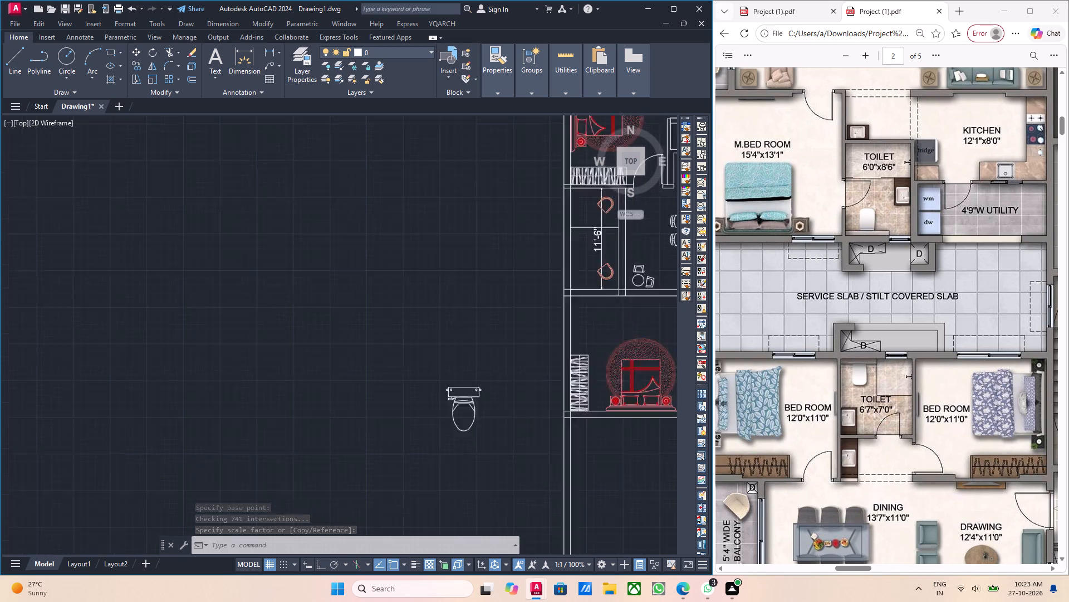
scroll(489, 441, up, 1)
drag(486, 440, 477, 433)
click(376, 343)
middle_drag(464, 416, 398, 414)
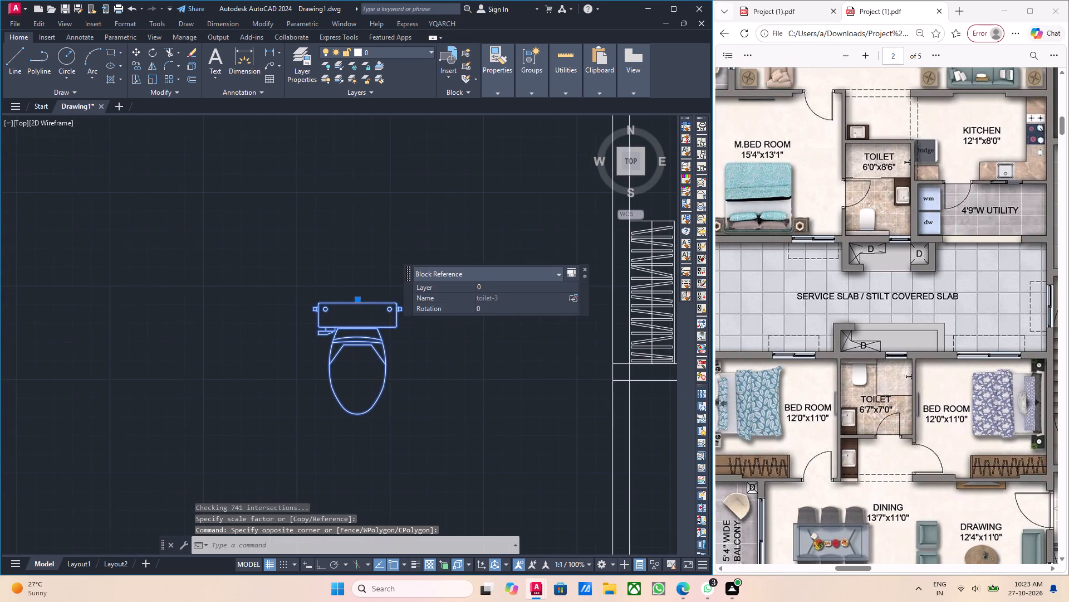
scroll(414, 411, down, 3)
middle_drag(476, 407, 458, 412)
middle_drag(459, 410, 448, 410)
key(m)
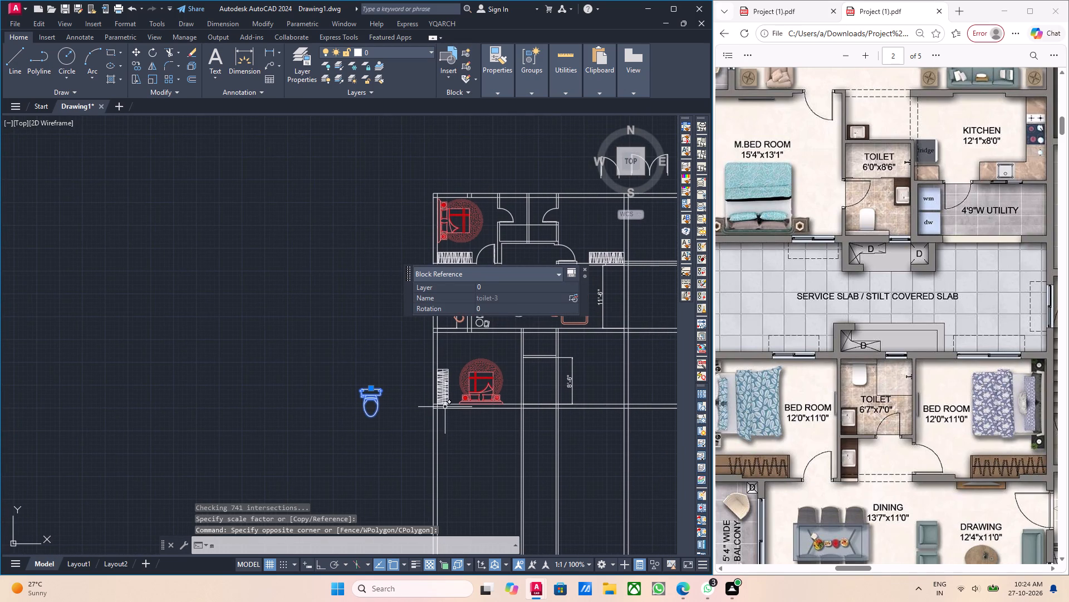
key(Return)
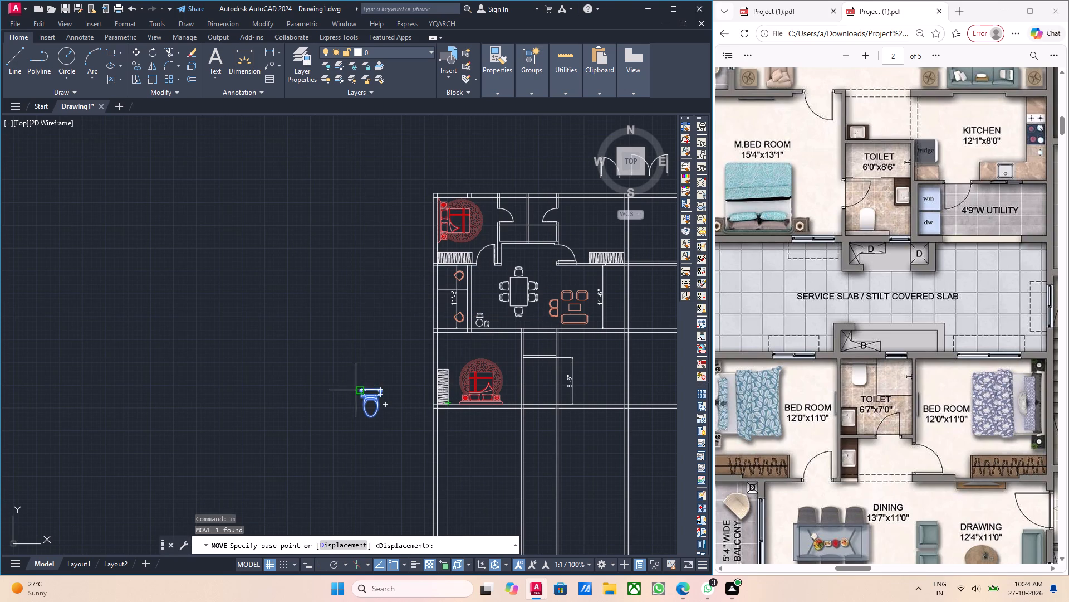
click(374, 389)
scroll(525, 385, up, 3)
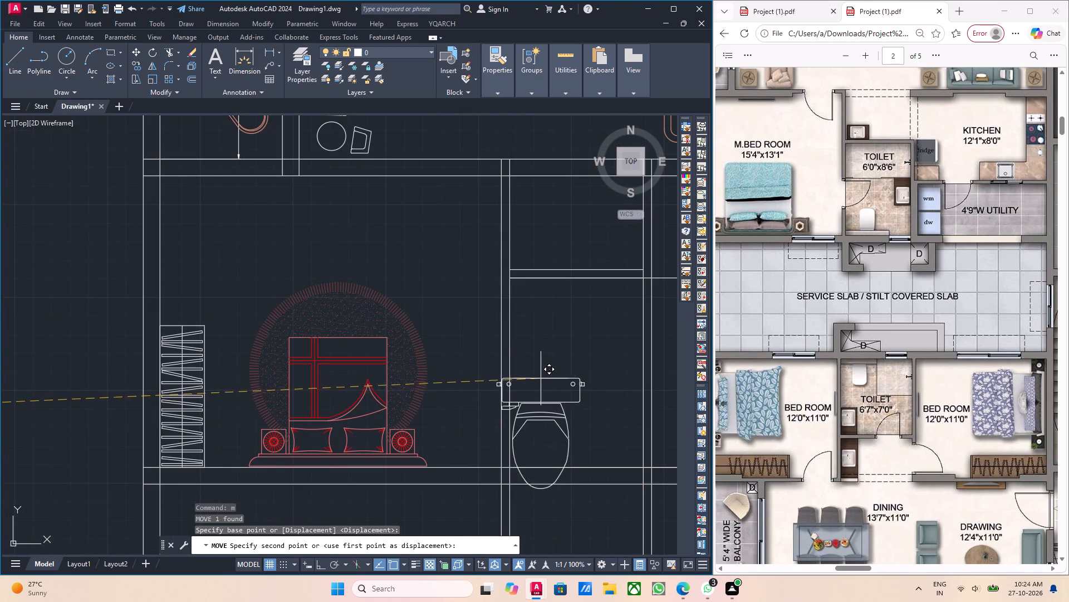
click(555, 353)
key(Escape)
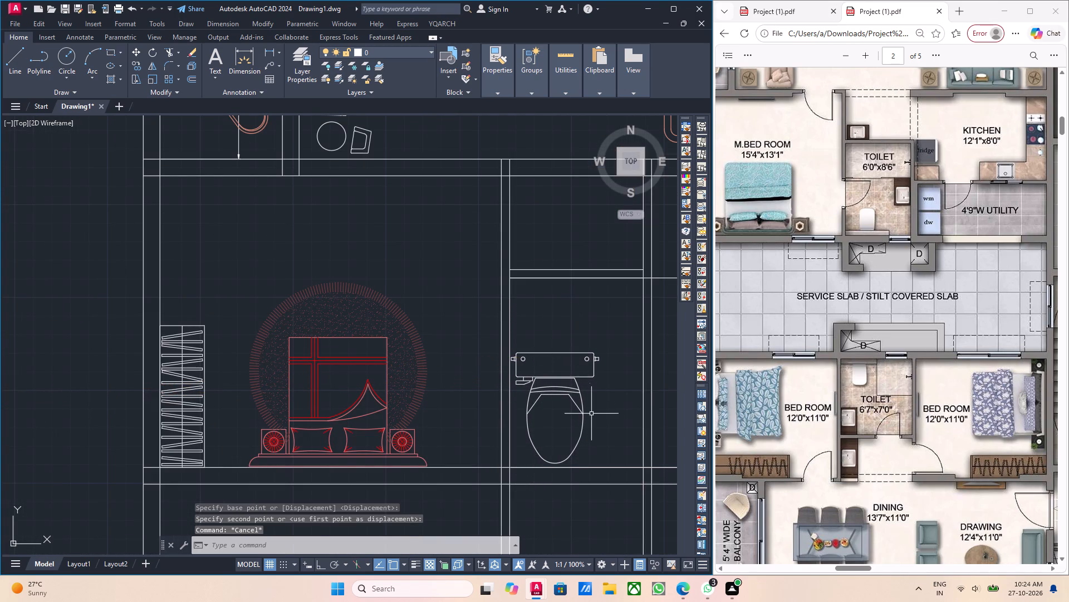
Scale down the toilet-3 block freehand from a point near its cistern so it suits the toilet room.
drag(594, 414, 559, 397)
drag(535, 363, 540, 363)
middle_drag(602, 382, 589, 380)
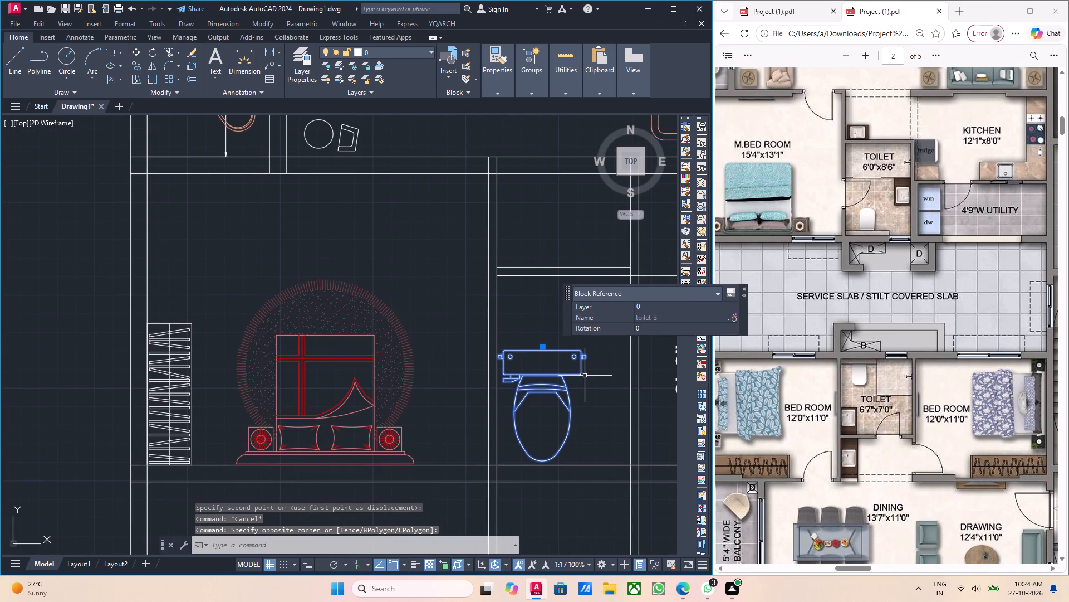
text(sd)
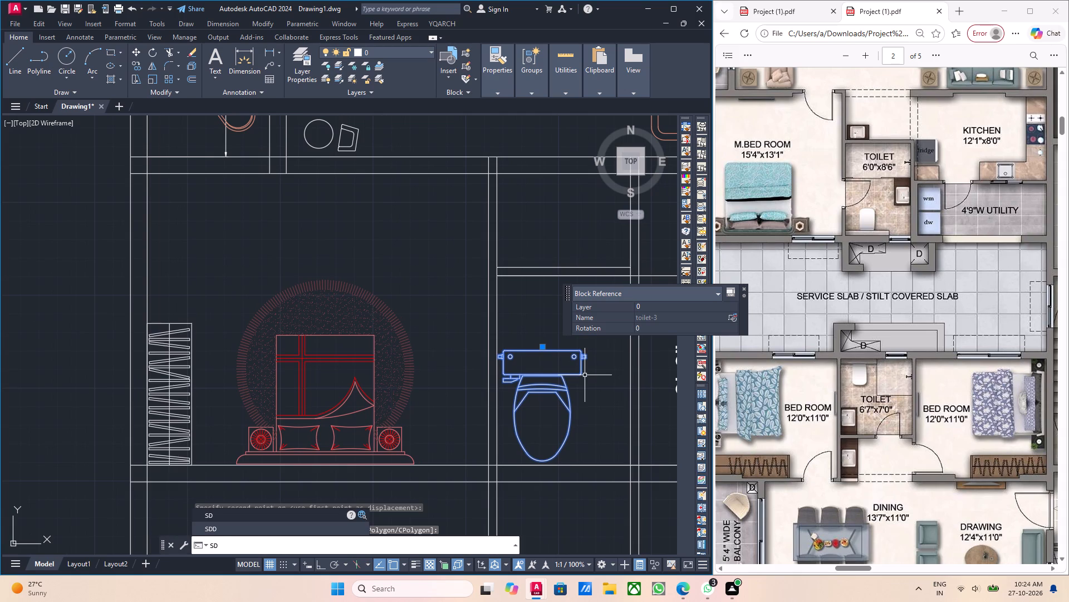
key(BackSpace)
key(c)
key(Return)
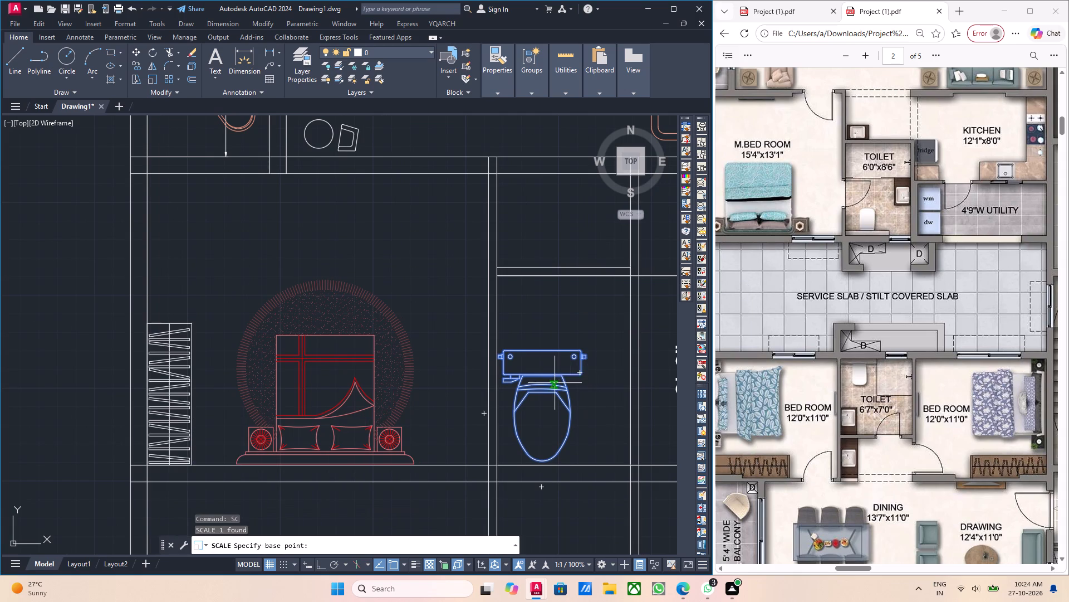
click(546, 381)
click(570, 403)
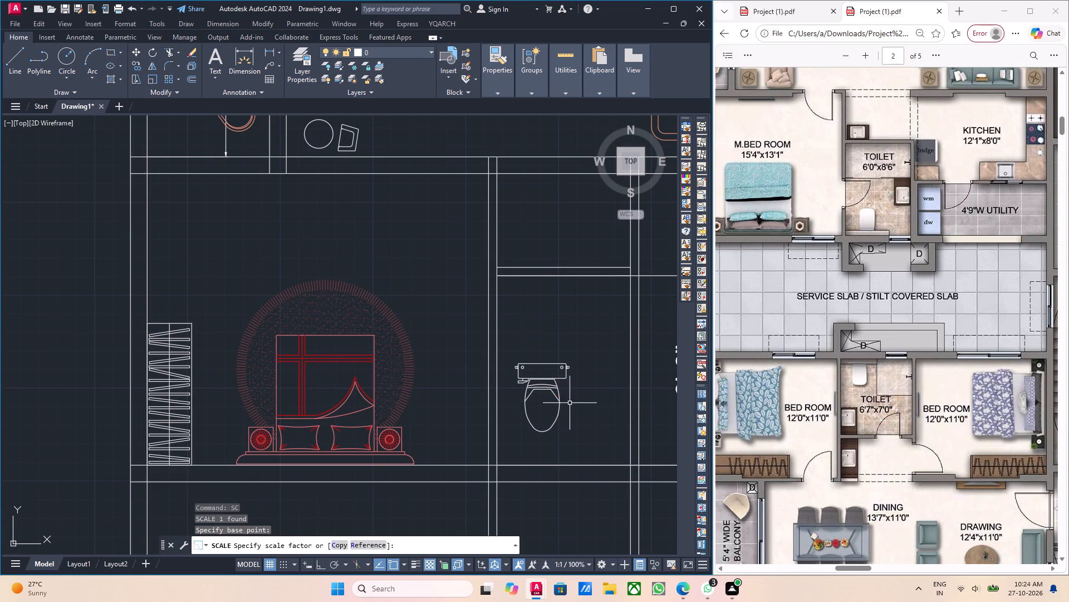
Move the toilet-3 block down and slightly west, close to the toilet room's lower wall.
click(565, 412)
click(550, 395)
middle_drag(575, 409, 570, 411)
key(m)
key(Return)
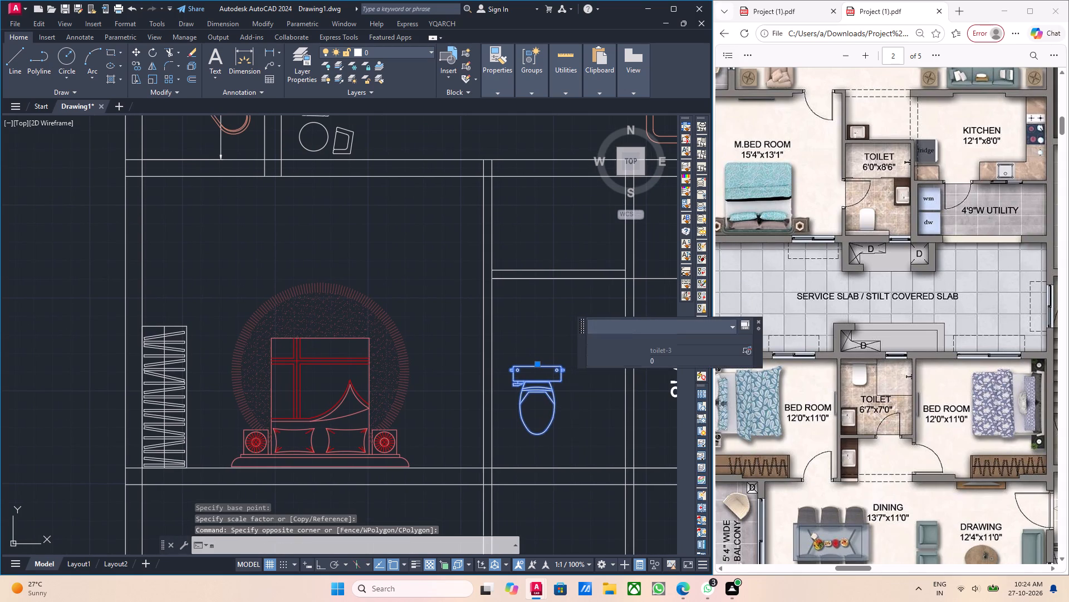
click(534, 366)
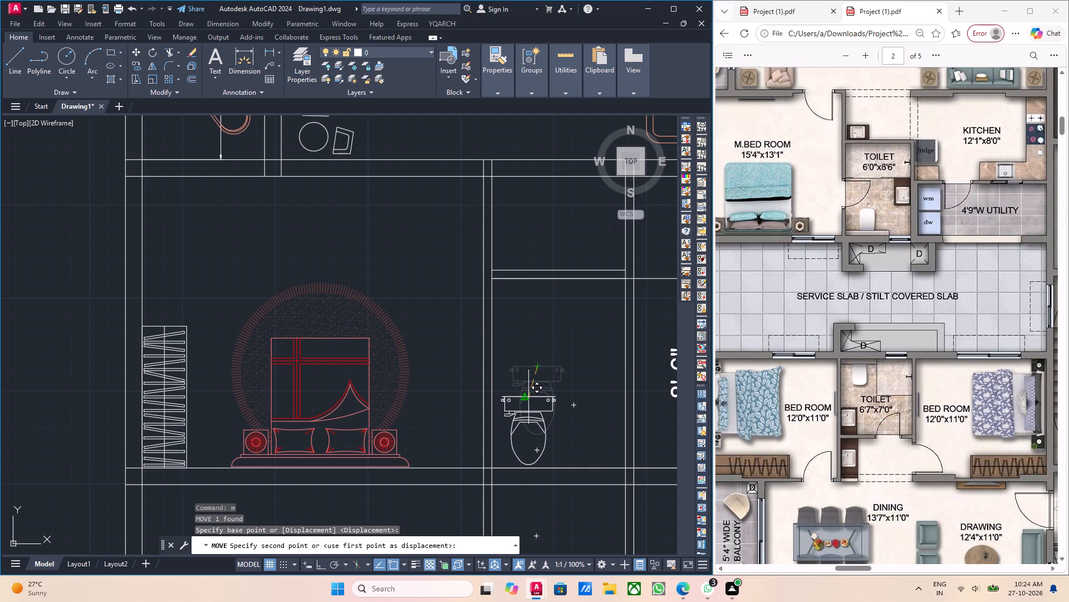
click(528, 397)
scroll(548, 402, down, 1)
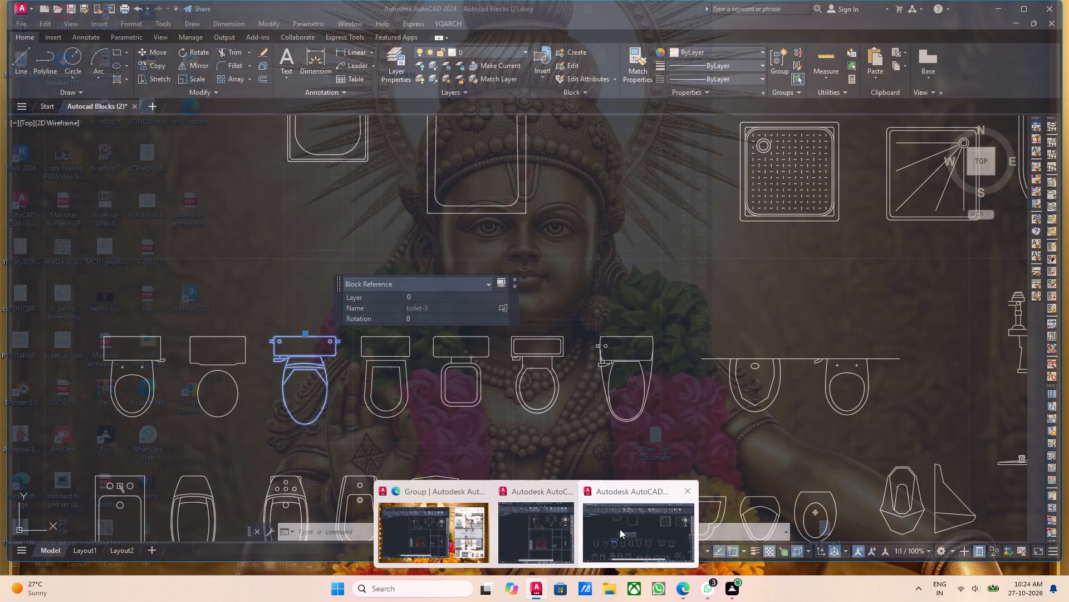
Switch to the Autocad Blocks (2) drawing, clear the toilet selection and find the plan-view washbasins.
click(620, 529)
scroll(508, 362, down, 3)
middle_drag(594, 380, 506, 373)
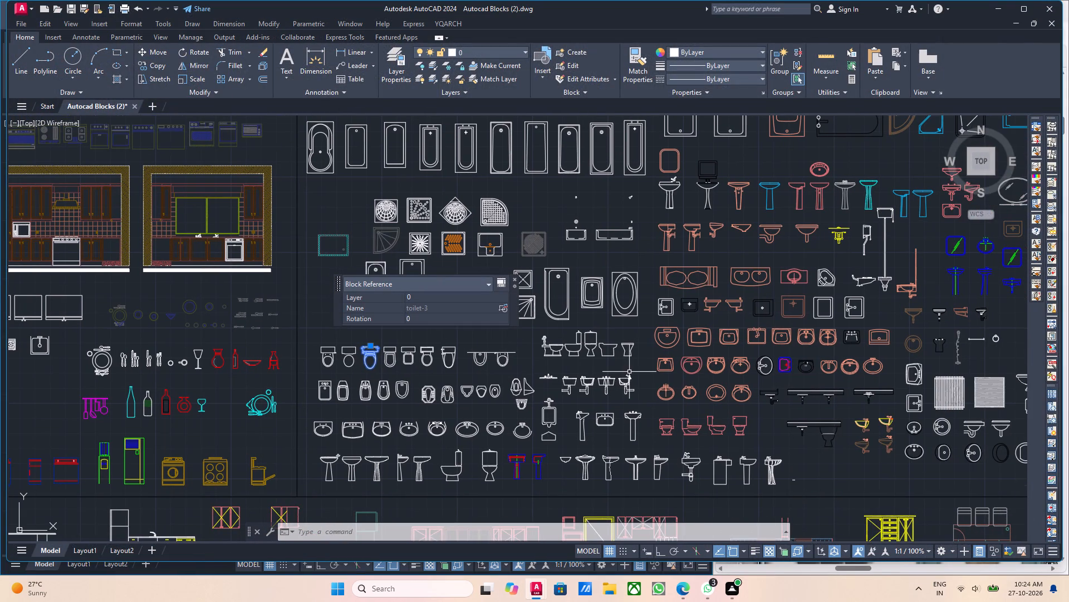
key(Escape)
middle_drag(742, 375, 704, 368)
scroll(728, 343, up, 3)
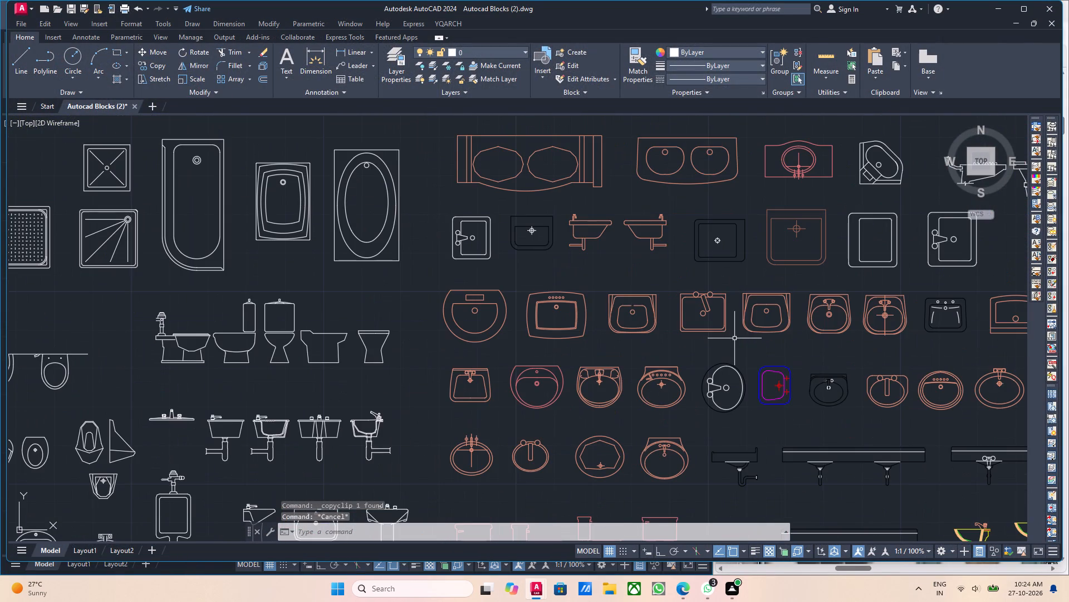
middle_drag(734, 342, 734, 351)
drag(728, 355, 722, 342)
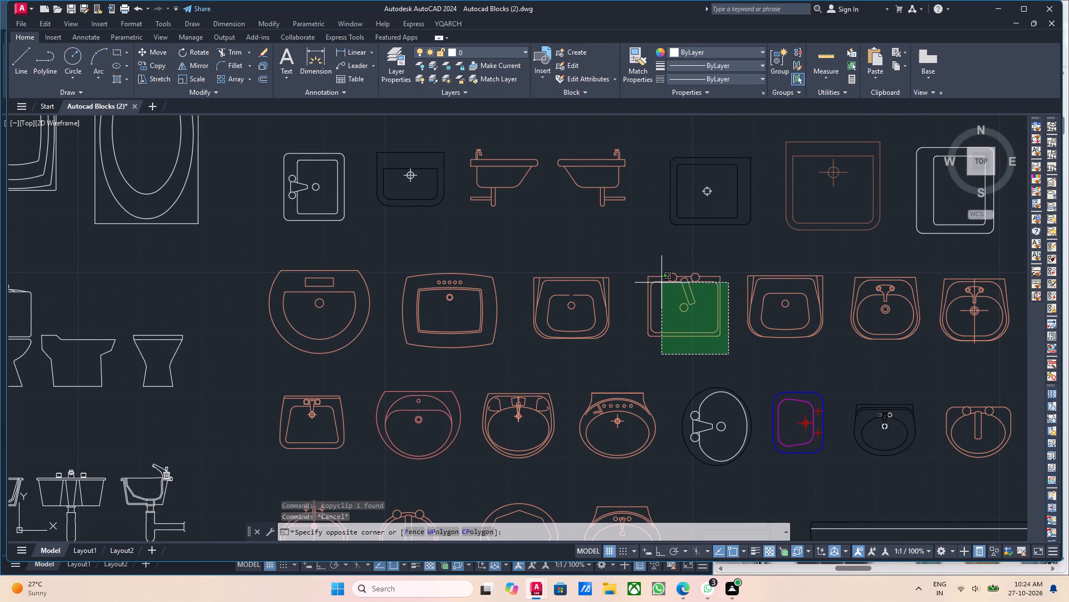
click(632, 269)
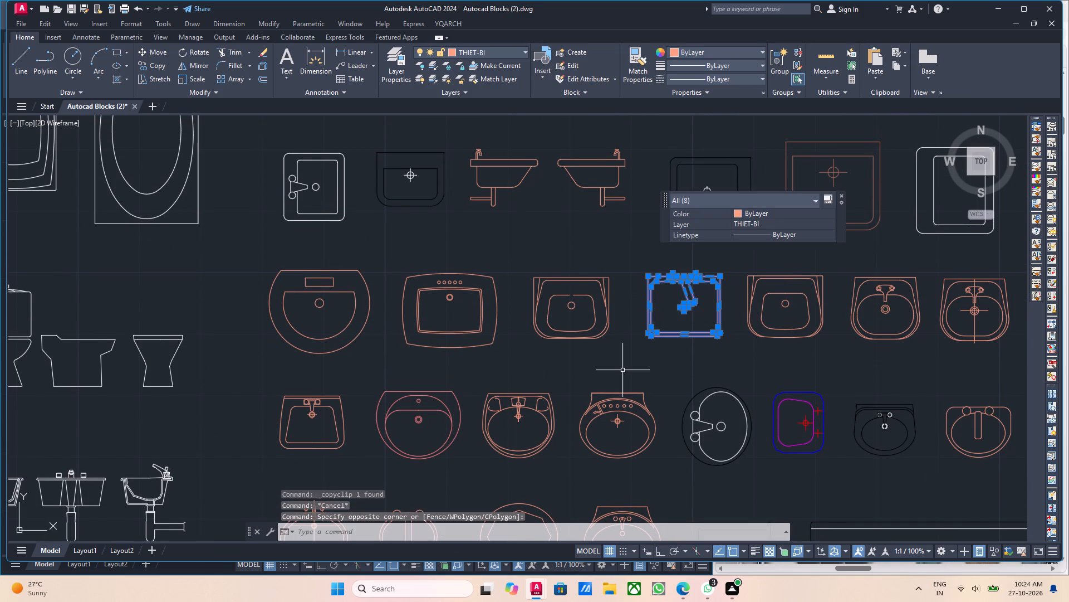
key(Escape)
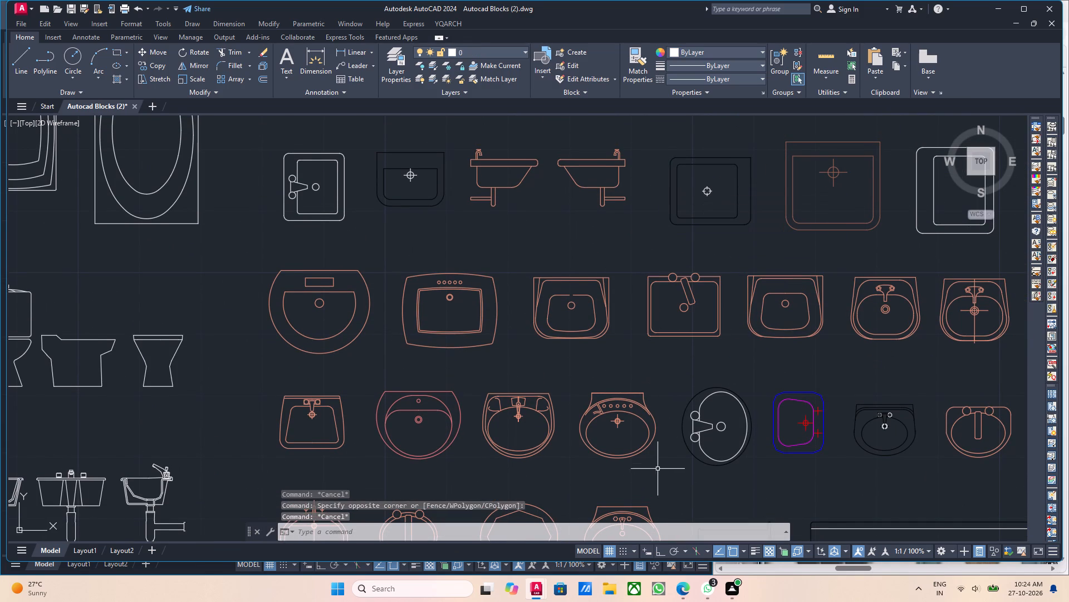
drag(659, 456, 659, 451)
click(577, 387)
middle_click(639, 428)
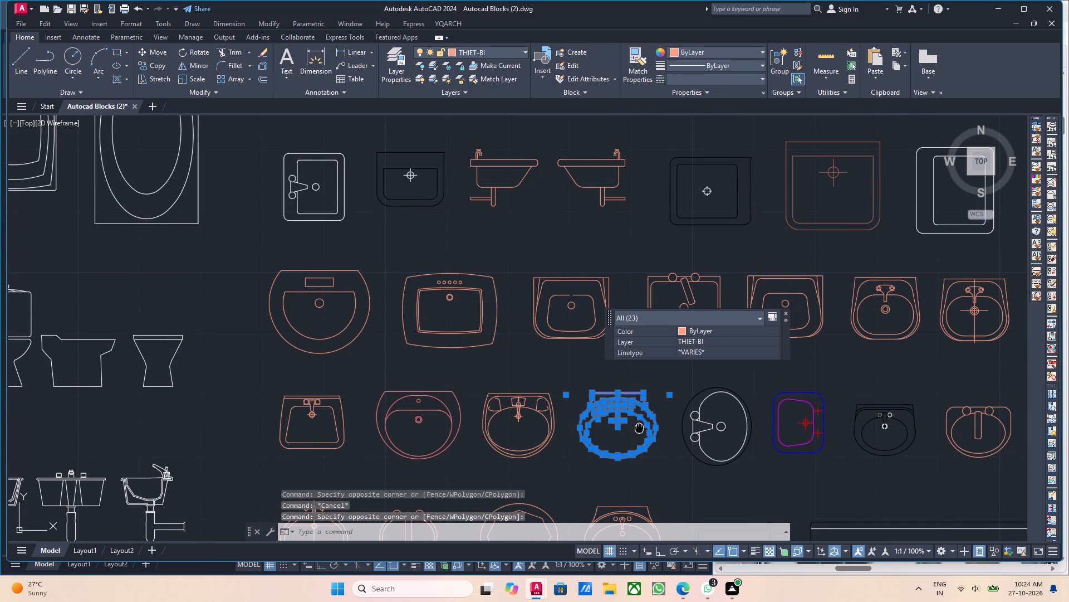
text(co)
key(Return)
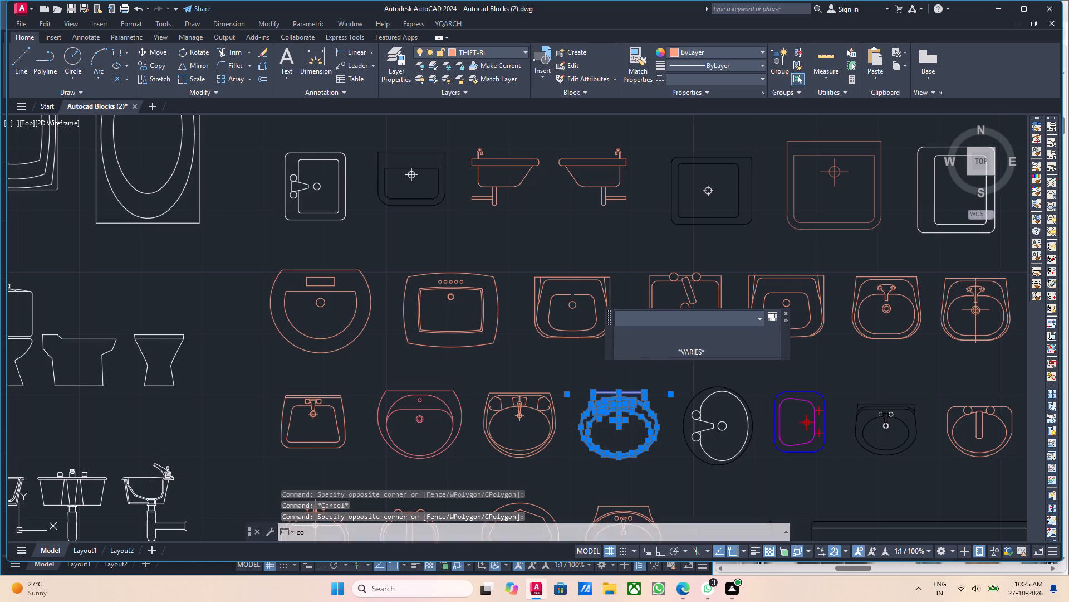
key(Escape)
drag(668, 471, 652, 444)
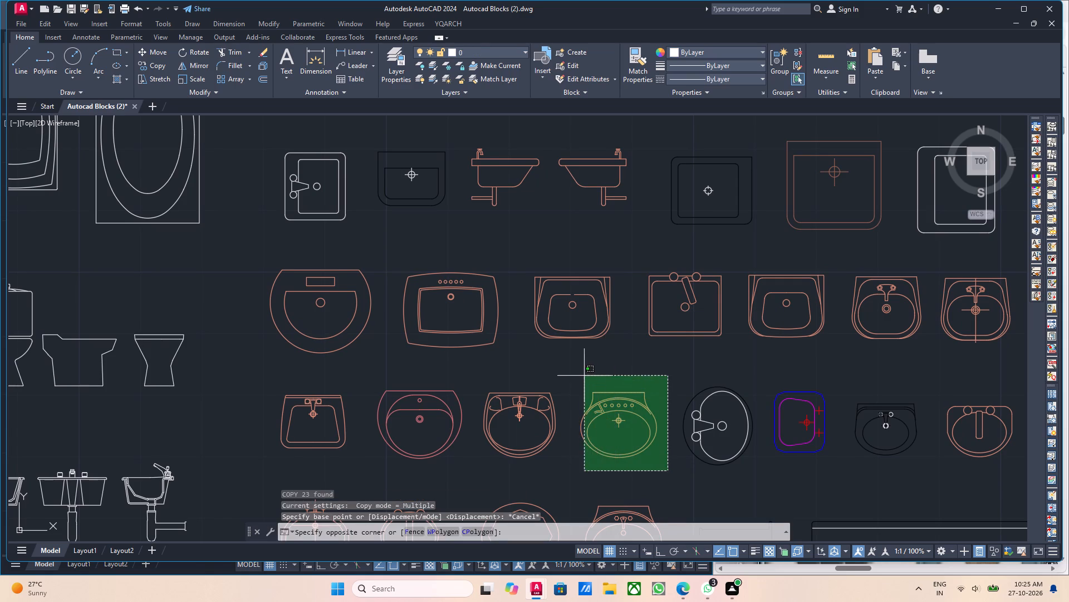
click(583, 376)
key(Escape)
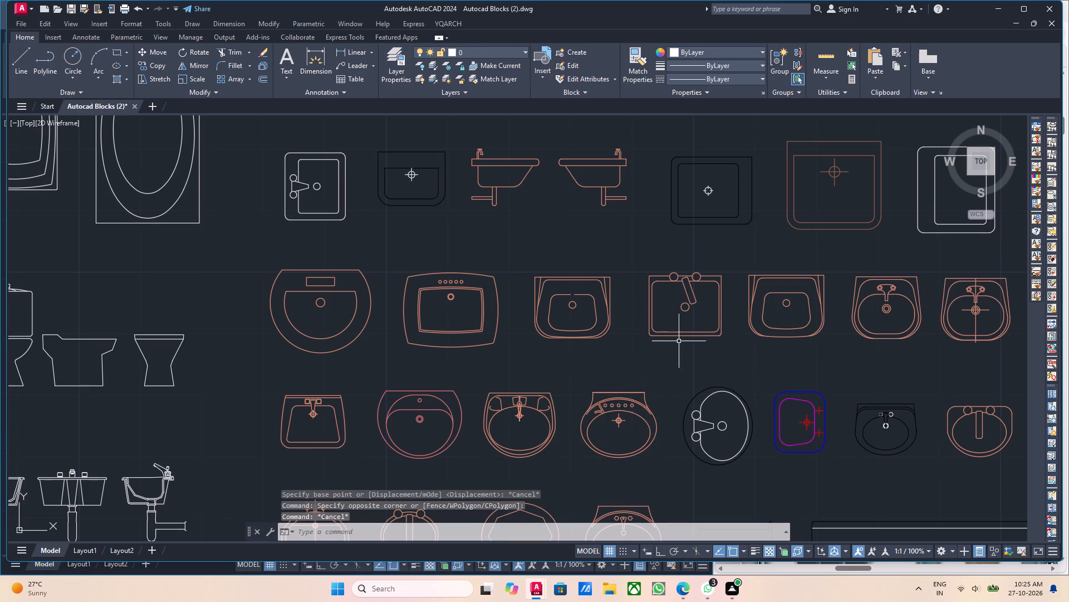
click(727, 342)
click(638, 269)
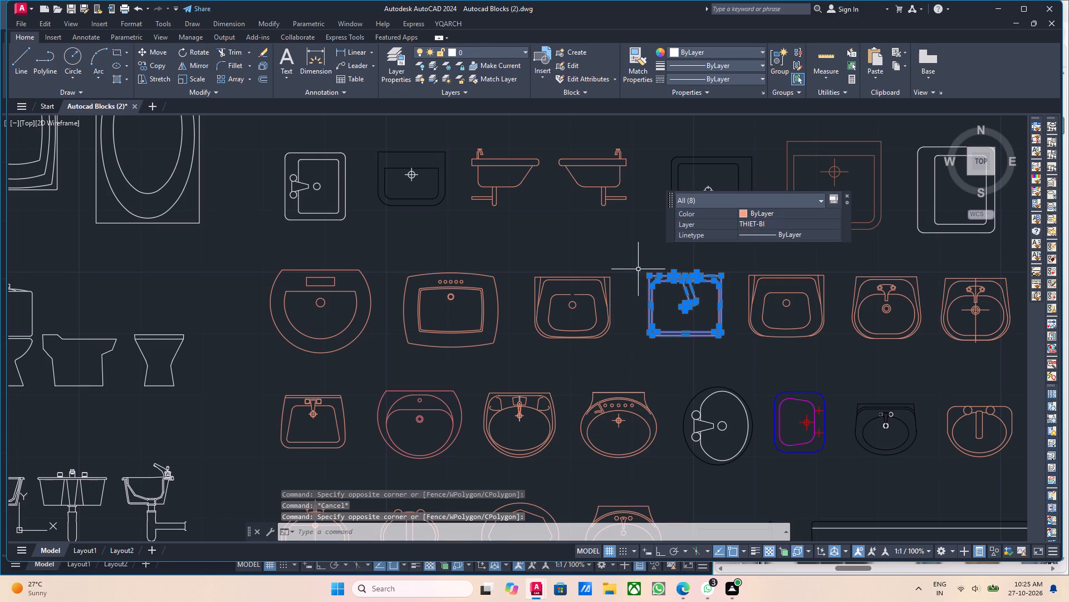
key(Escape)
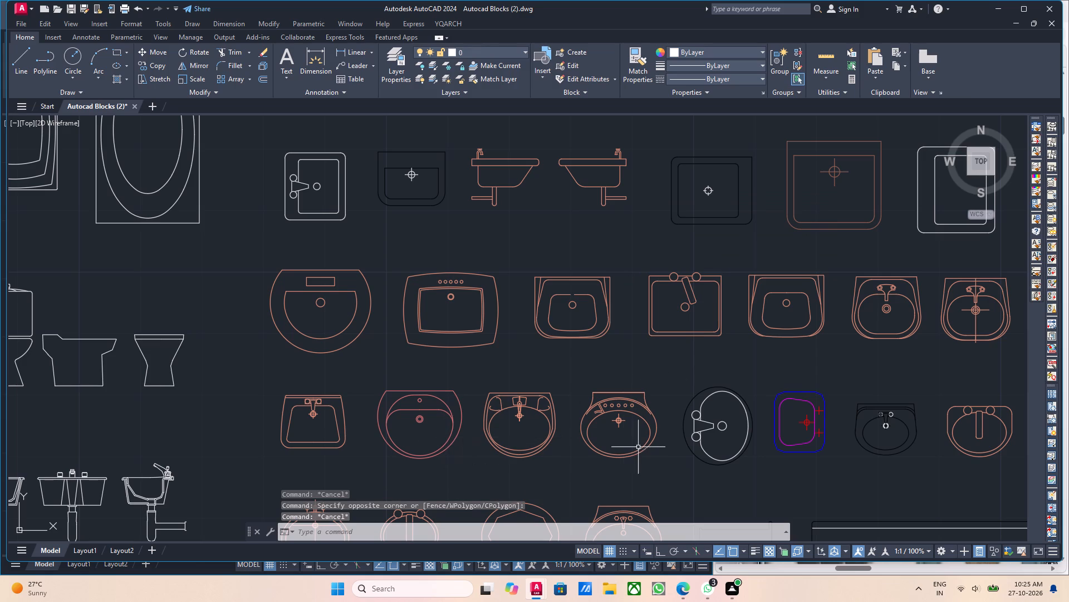
Copy the orange oval washbasin with the flat back ledge, fourth in its row below the square basin, to the clipboard.
drag(660, 467, 659, 458)
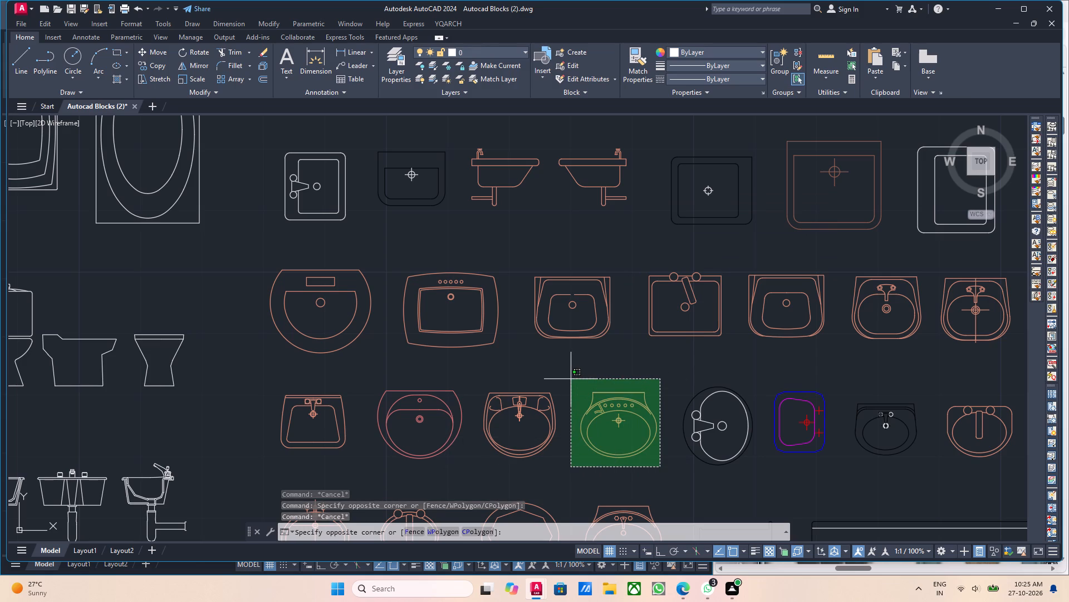
click(571, 379)
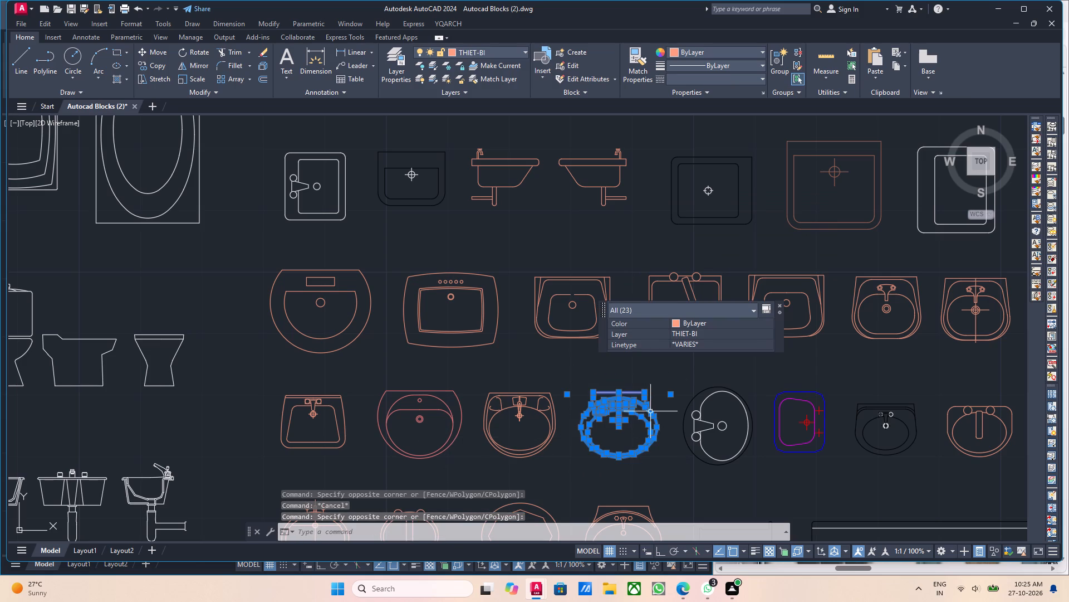
key(ctrl+c)
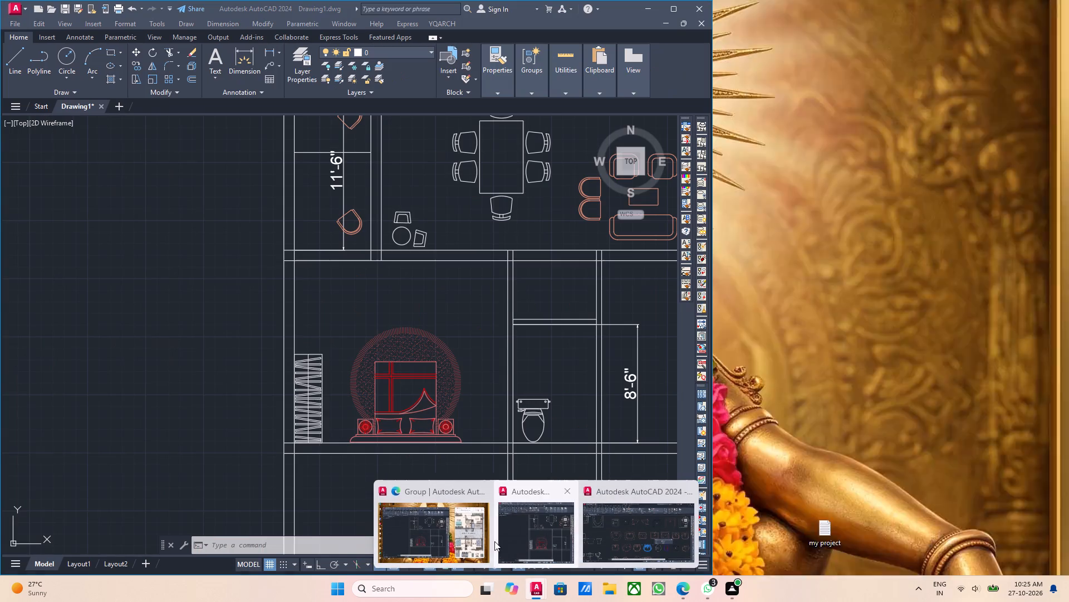
Switch to Drawing1 and paste the washbasin inside the 8'-6" toilet room, near its east wall above the toilet.
click(454, 532)
middle_drag(551, 420, 520, 424)
scroll(542, 386, up, 1)
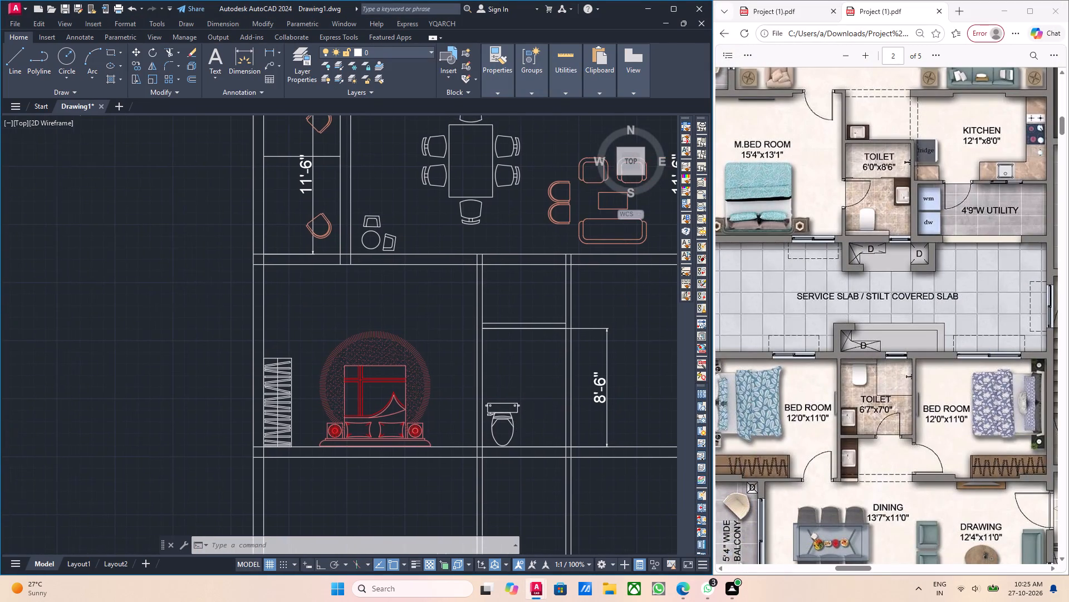
scroll(542, 386, up, 1)
key(ctrl+v)
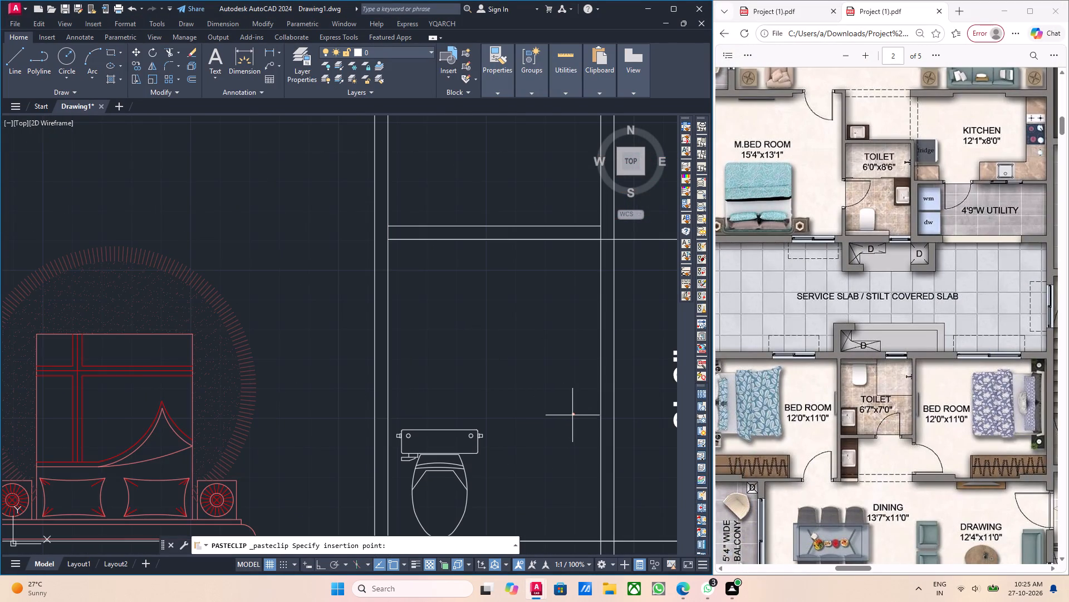
scroll(572, 415, up, 2)
click(569, 414)
Scale up the tiny pasted washbasin by eye to a realistic size beside the toilet, near the east wall.
scroll(576, 420, up, 2)
drag(587, 412, 577, 405)
click(532, 380)
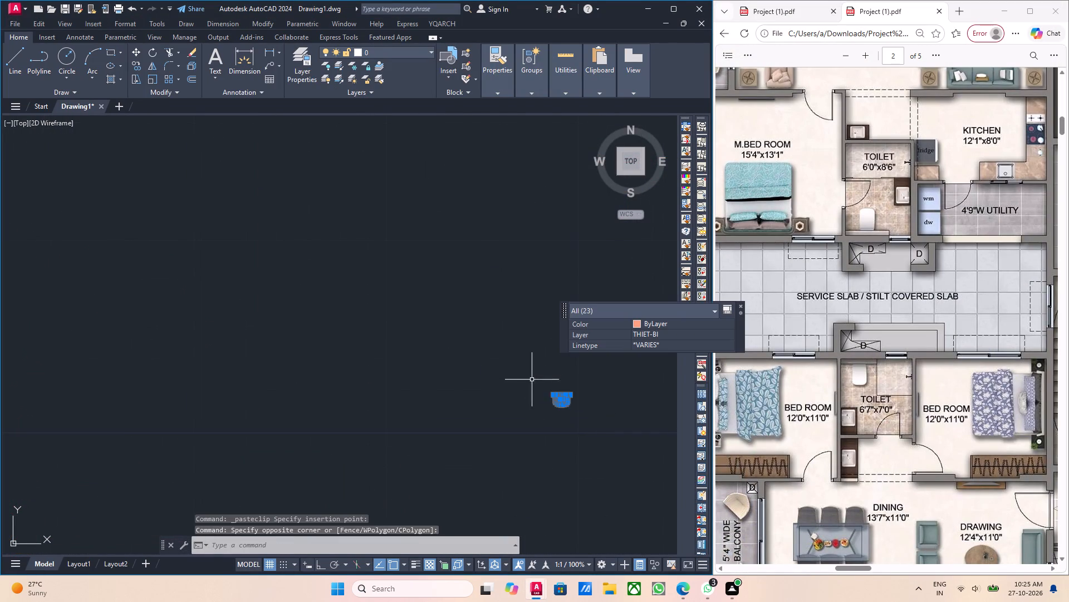
middle_drag(594, 409, 573, 405)
middle_drag(616, 434, 604, 426)
middle_drag(600, 420, 581, 392)
middle_drag(591, 408, 591, 407)
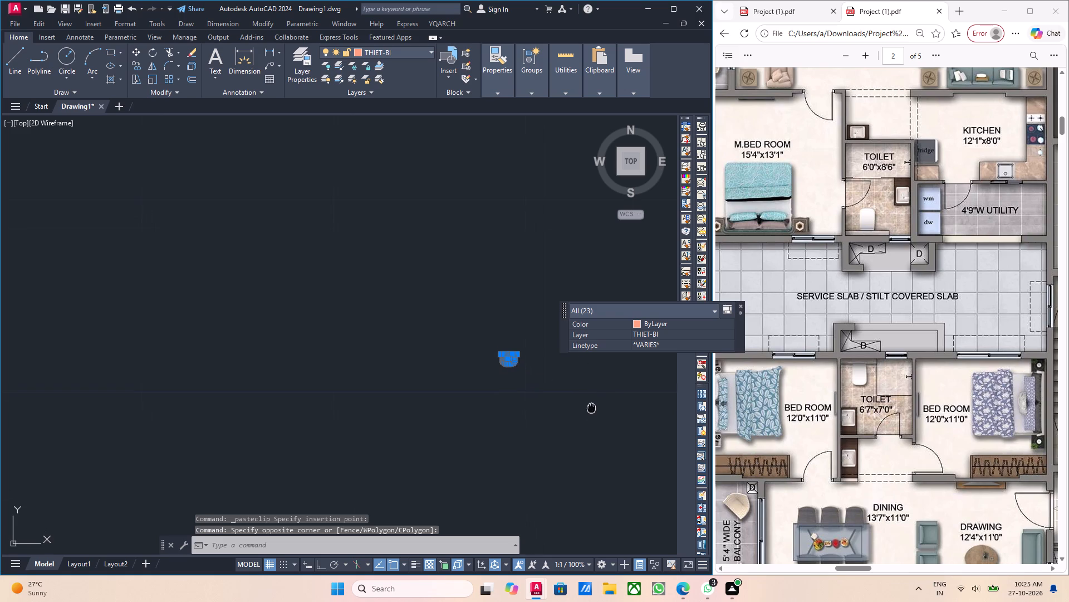
middle_drag(591, 407, 592, 401)
text(sc)
key(Return)
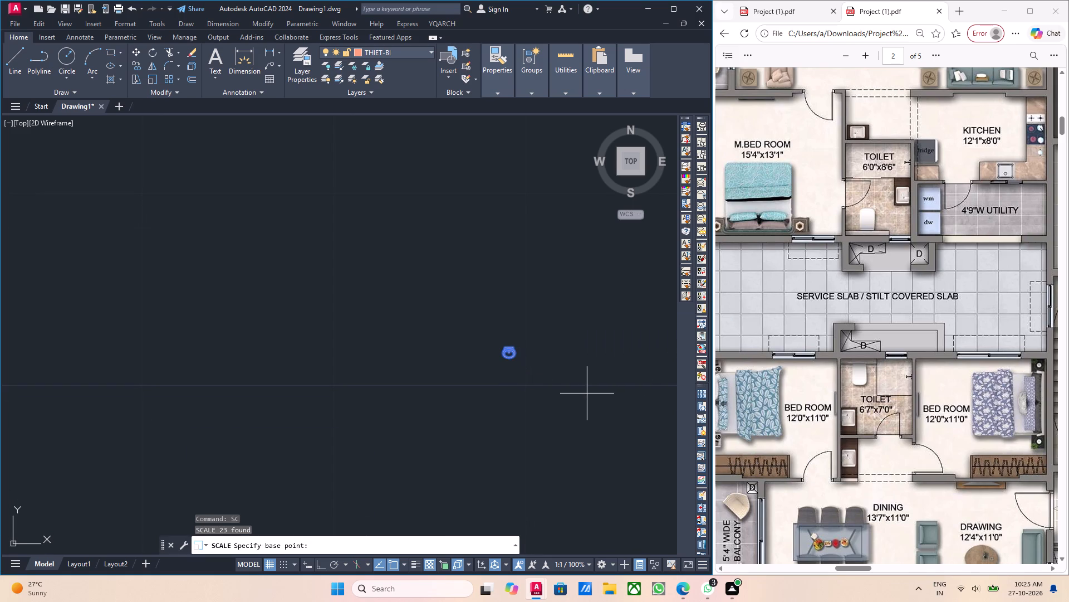
scroll(514, 349, up, 2)
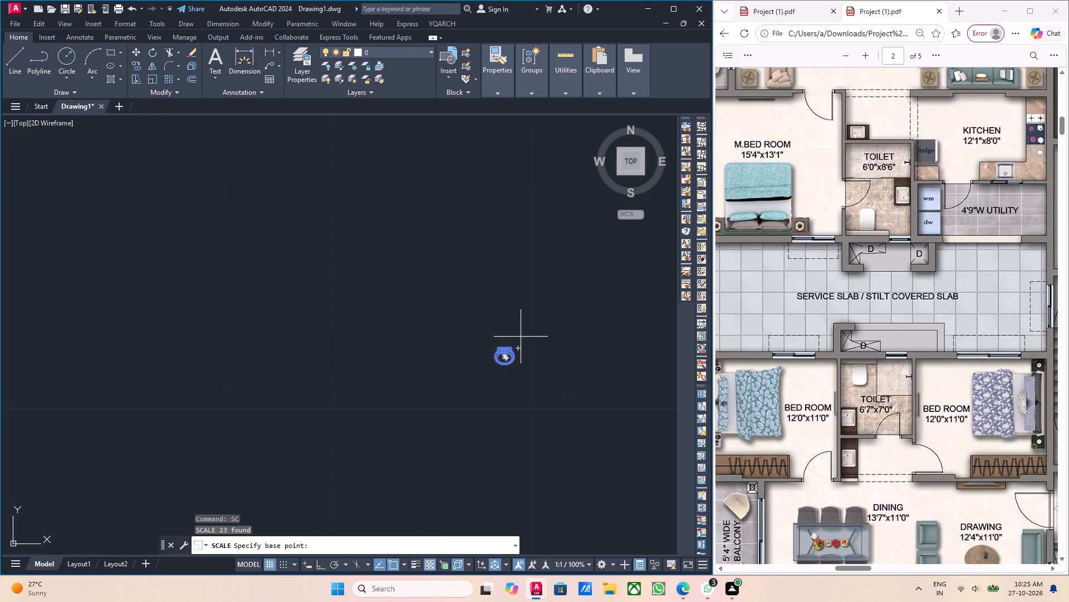
scroll(521, 337, up, 3)
click(474, 360)
scroll(532, 416, down, 6)
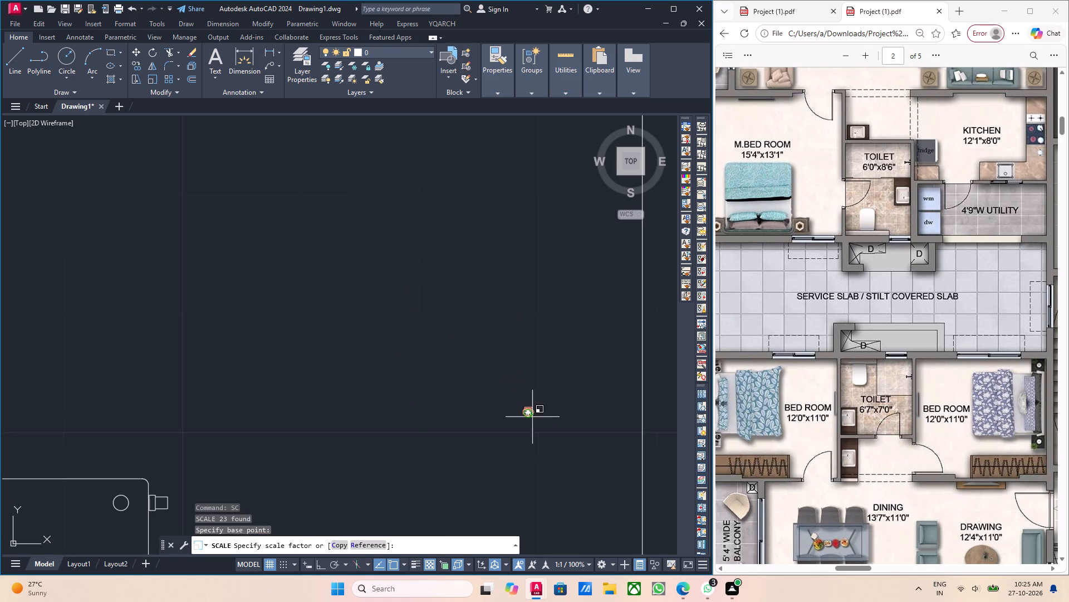
scroll(581, 464, down, 3)
middle_drag(583, 471, 560, 416)
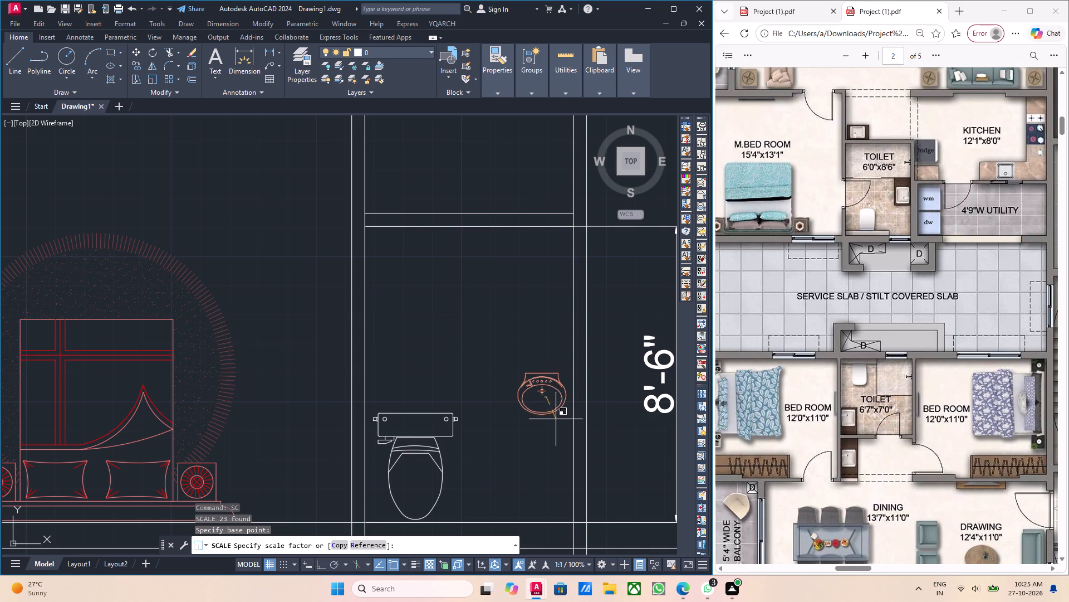
click(555, 419)
click(553, 414)
scroll(550, 423, up, 3)
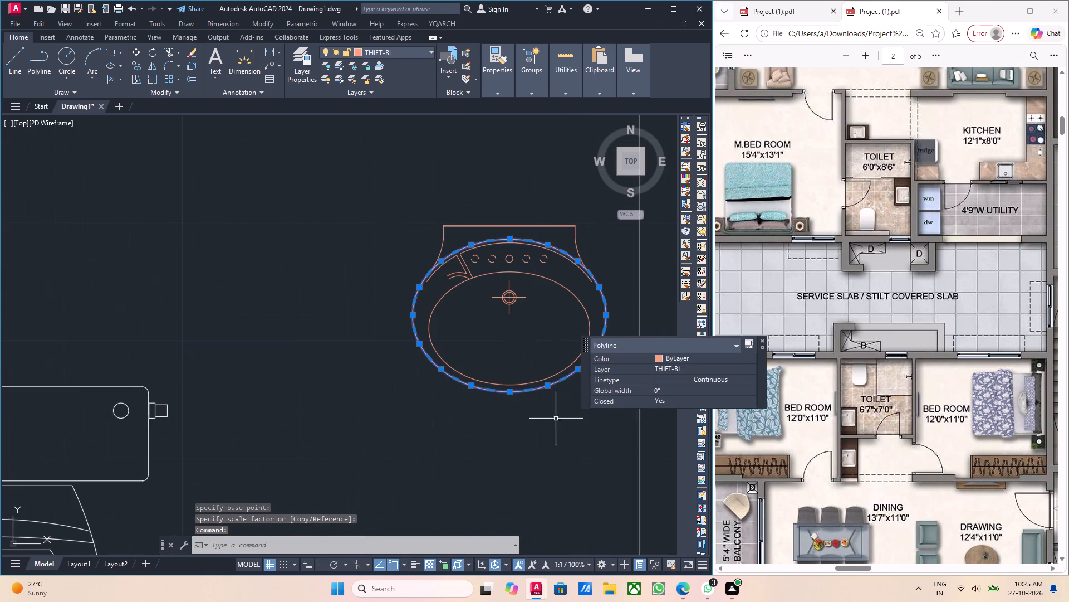
key(Escape)
Rotate the whole washbasin 90° clockwise with Ortho on so its flat back ledge faces the toilet room's east wall.
middle_drag(552, 416, 478, 420)
drag(526, 405, 519, 390)
drag(345, 210, 339, 216)
middle_drag(428, 337, 414, 337)
key(r)
key(o)
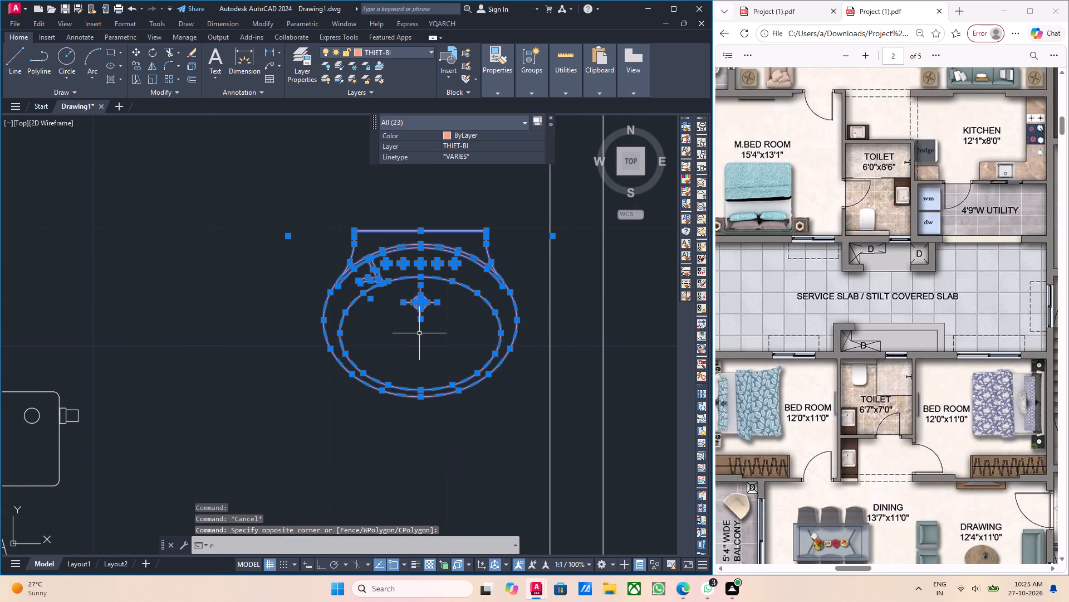
key(Return)
click(434, 323)
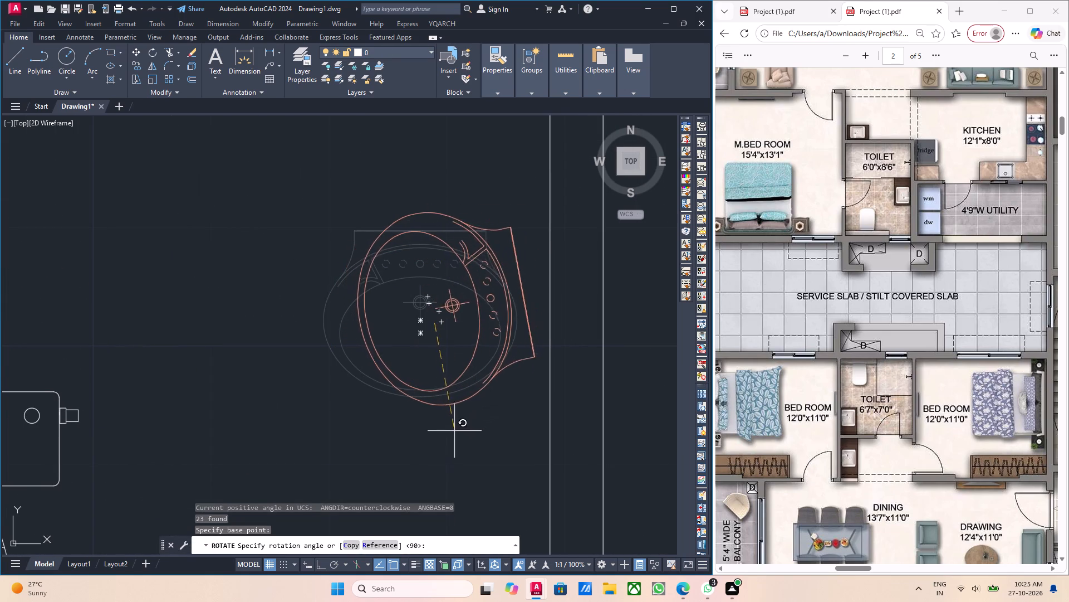
key(F8)
click(448, 465)
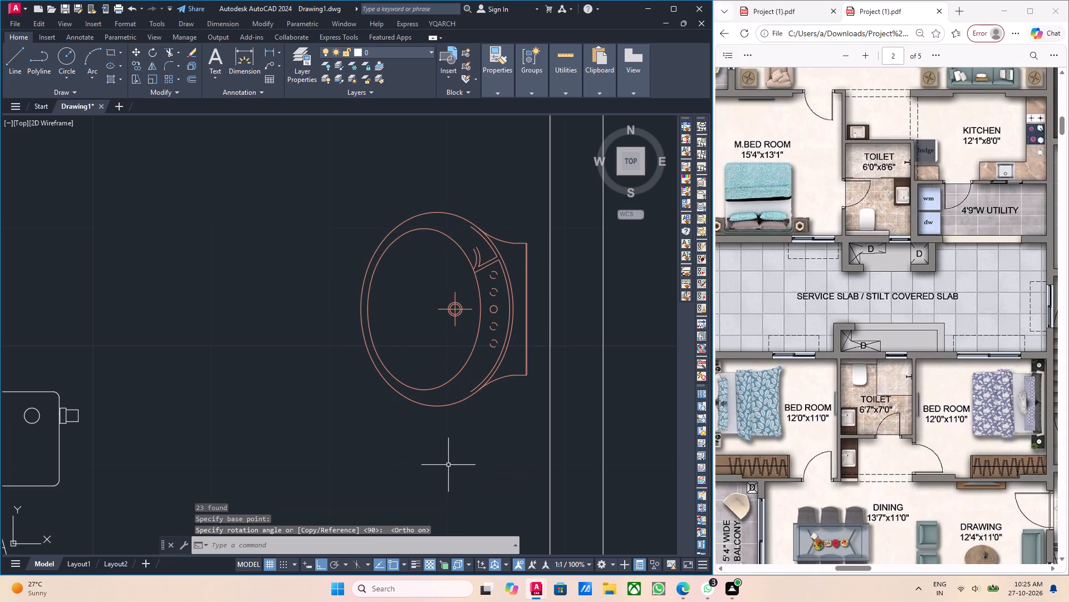
scroll(453, 430, down, 1)
middle_drag(458, 437, 467, 459)
scroll(472, 445, down, 1)
key(Escape)
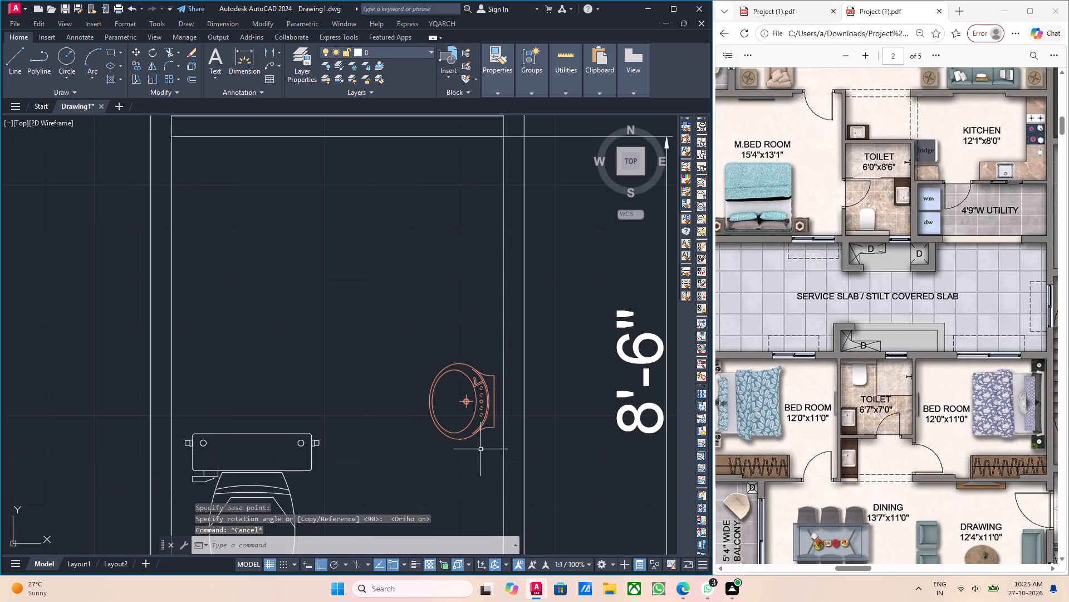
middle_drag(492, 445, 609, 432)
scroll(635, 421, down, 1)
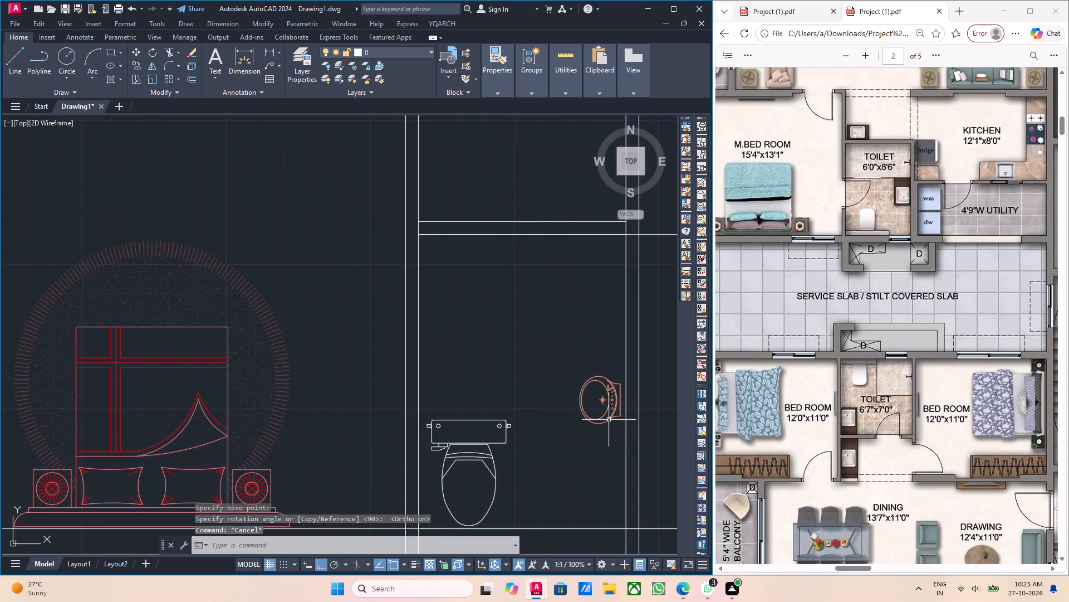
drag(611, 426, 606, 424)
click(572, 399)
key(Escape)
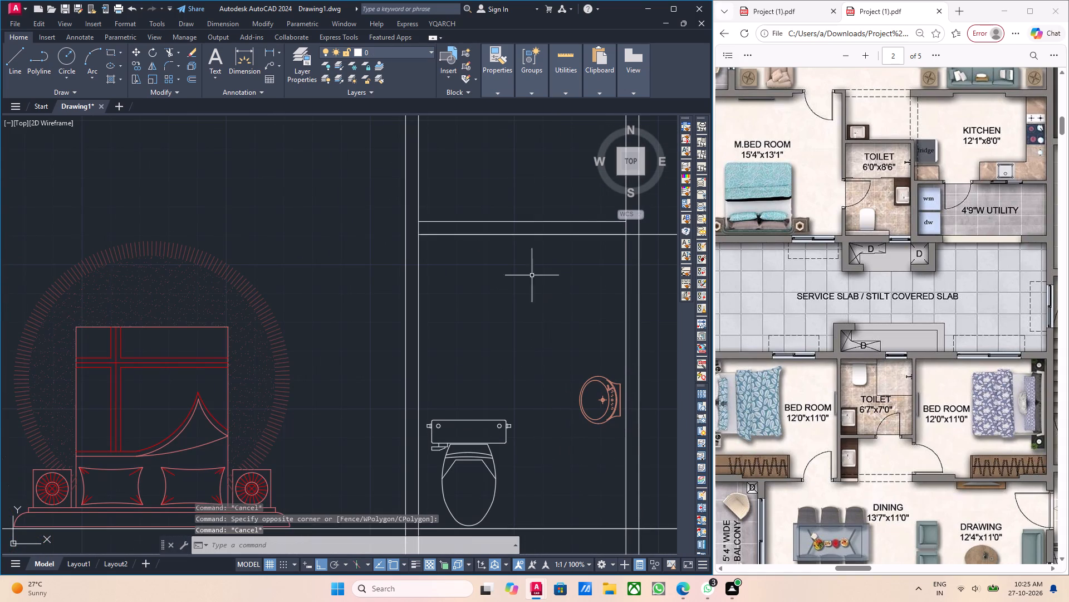
Draw a line from the toilet room's upper-right inner corner 3' down the east wall, continuing straight across to the west wall.
middle_drag(529, 297, 534, 318)
key(l)
key(Return)
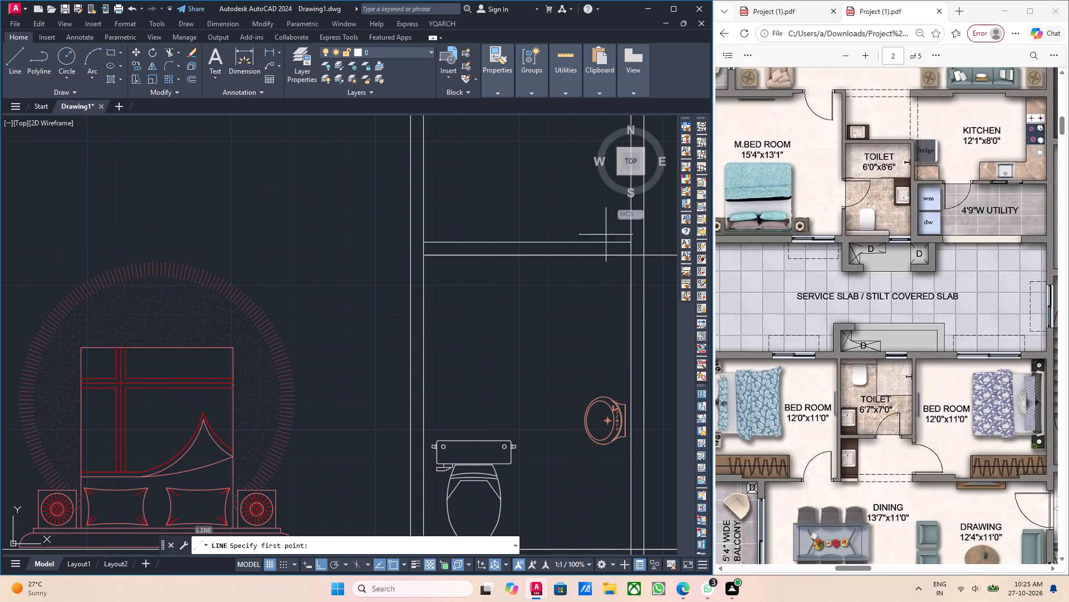
drag(631, 256, 630, 262)
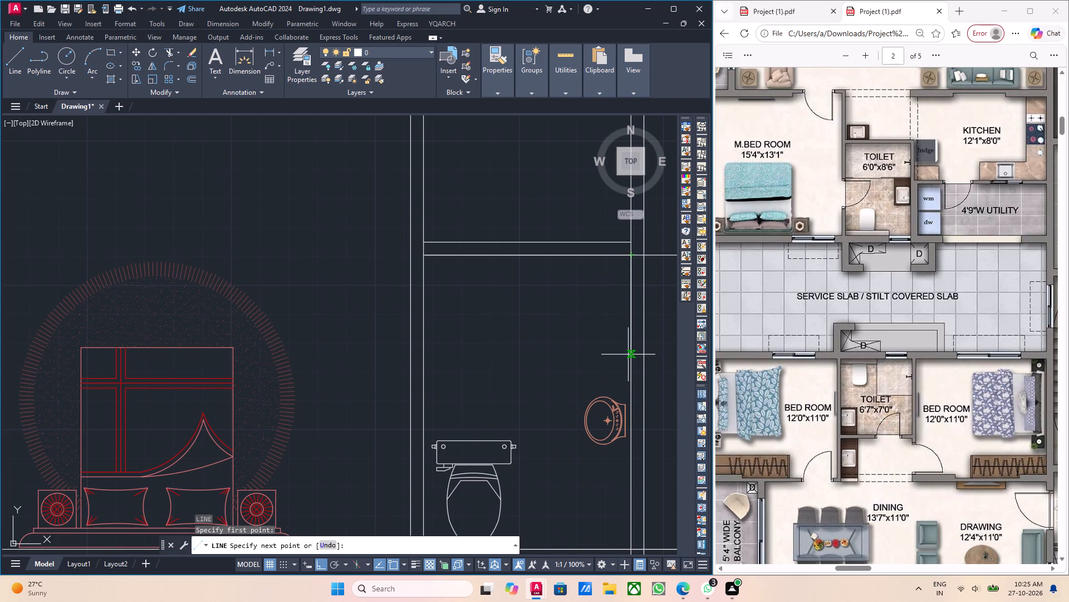
text(3')
key(Return)
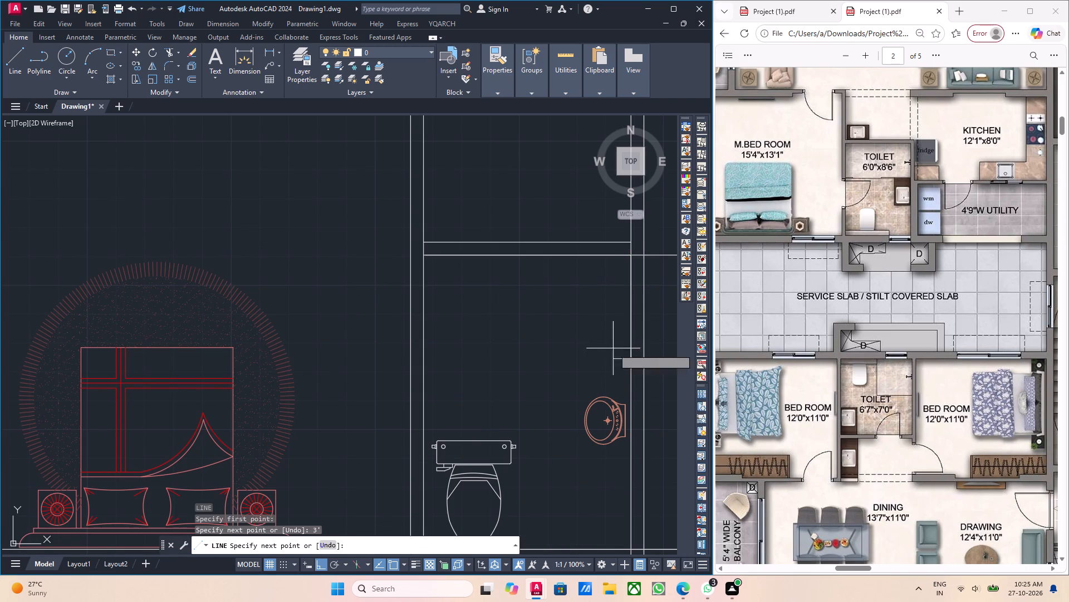
click(426, 361)
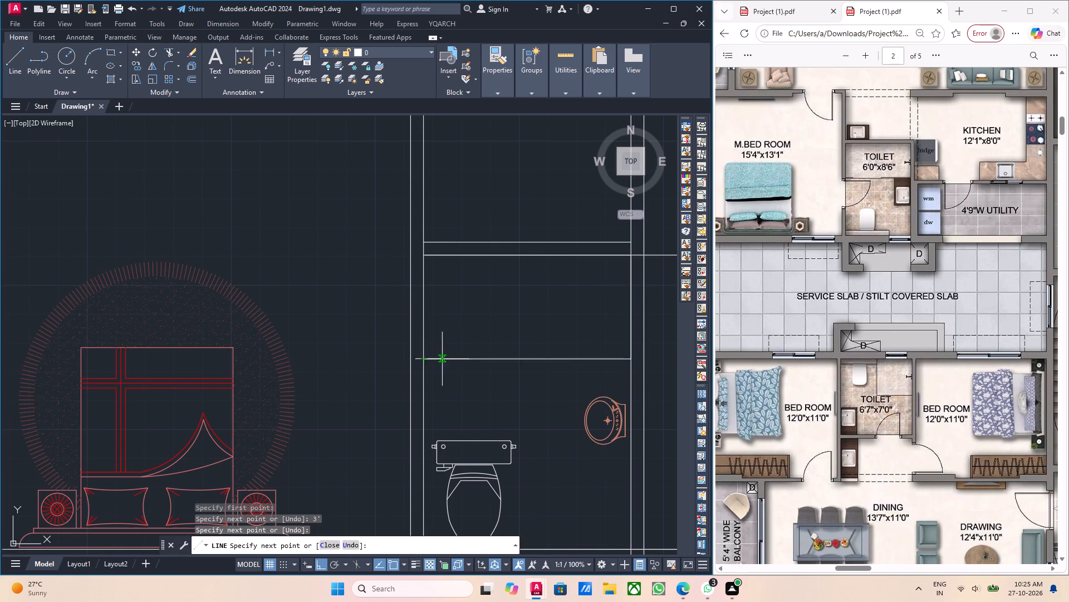
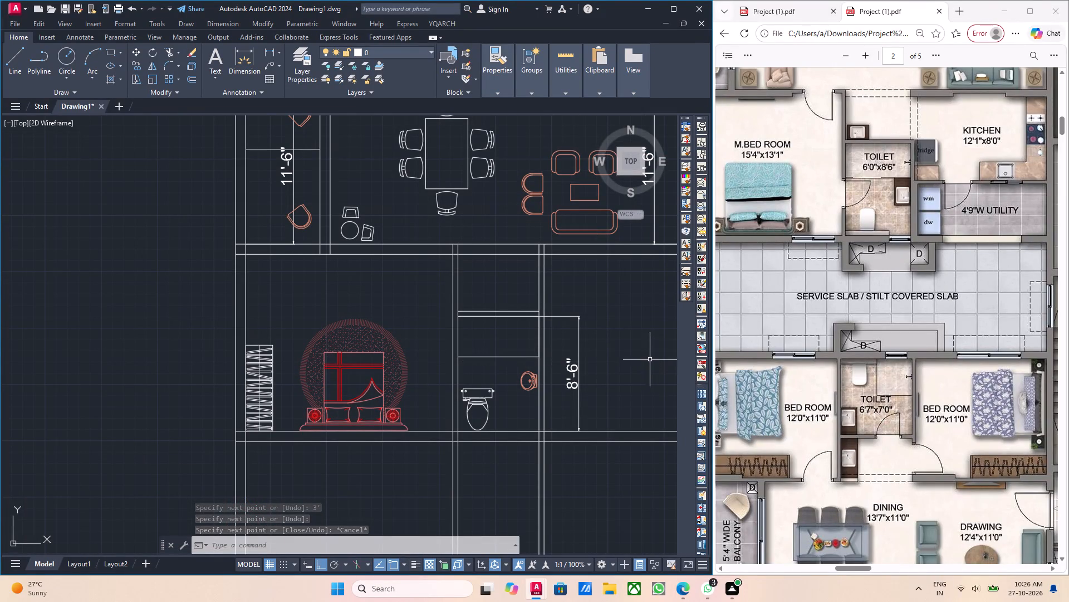
Move the whole washbasin straight north with Ortho on so it sits just below the toilet's 3' division line.
scroll(565, 343, up, 2)
middle_drag(519, 323, 556, 378)
scroll(542, 353, down, 1)
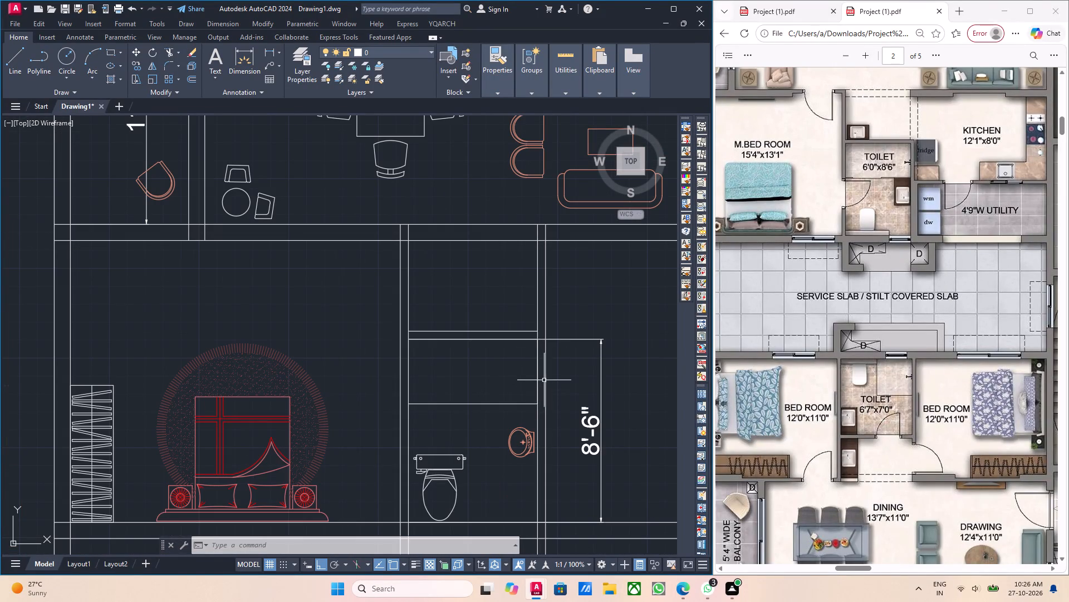
scroll(533, 416, up, 2)
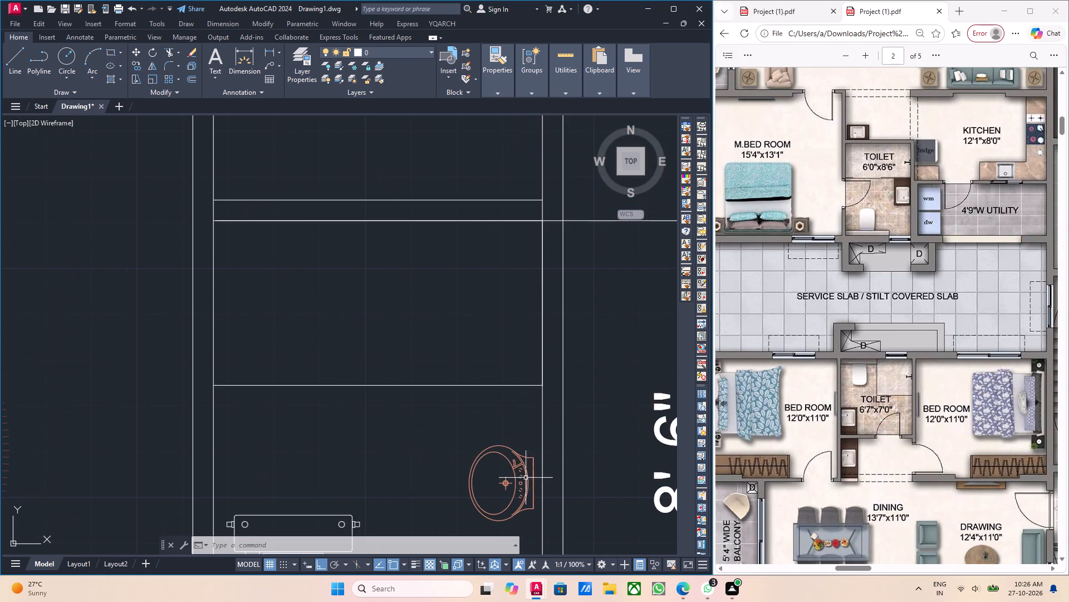
scroll(516, 487, up, 1)
middle_click(516, 487)
click(516, 478)
scroll(524, 479, down, 2)
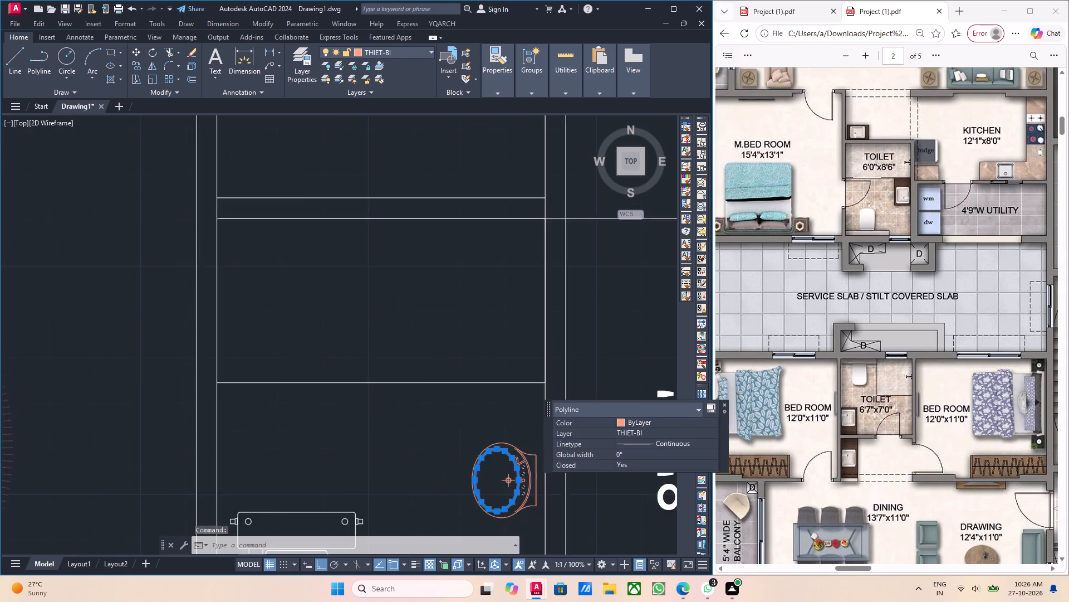
key(Escape)
scroll(524, 489, up, 1)
click(538, 504)
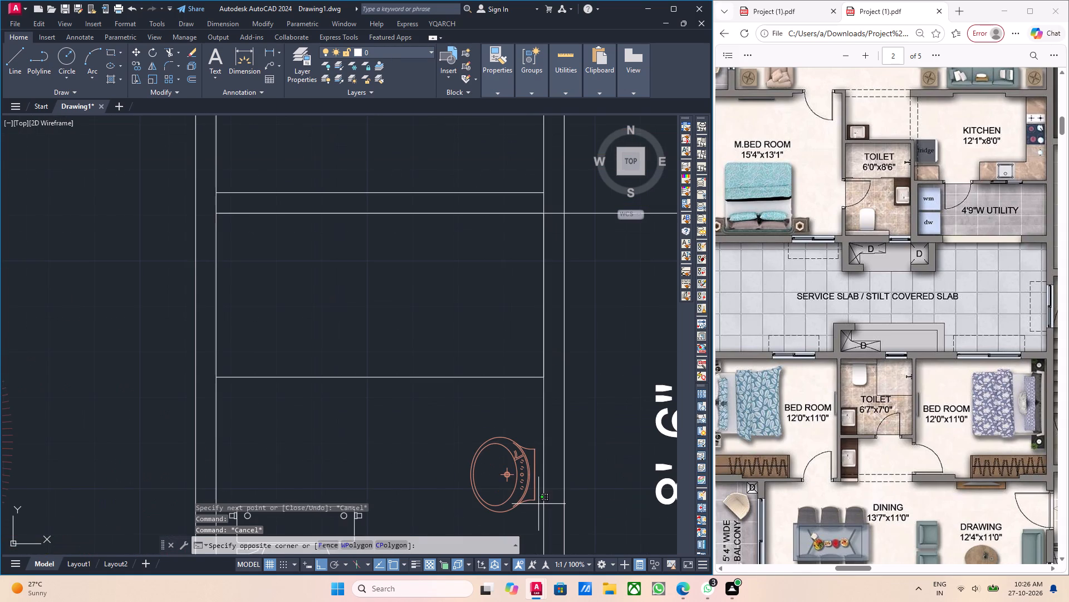
click(454, 426)
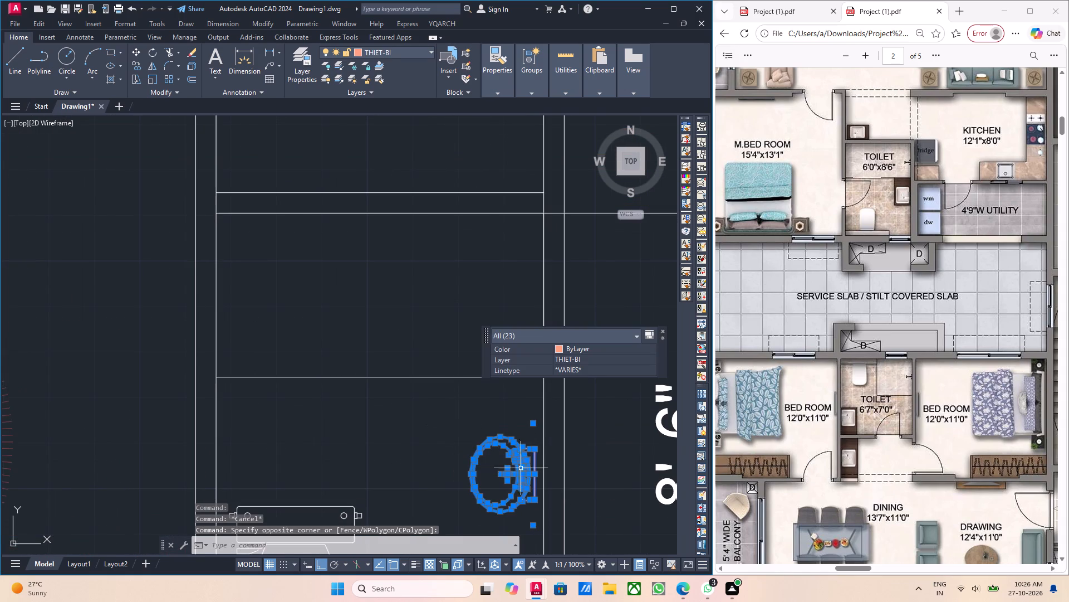
key(m)
key(Return)
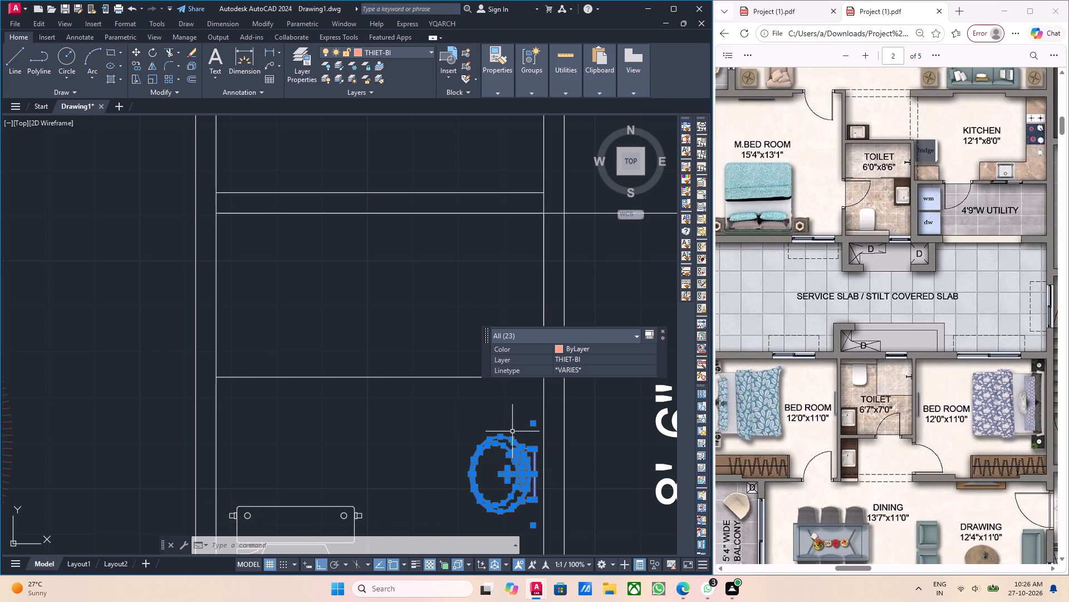
key(m)
key(Return)
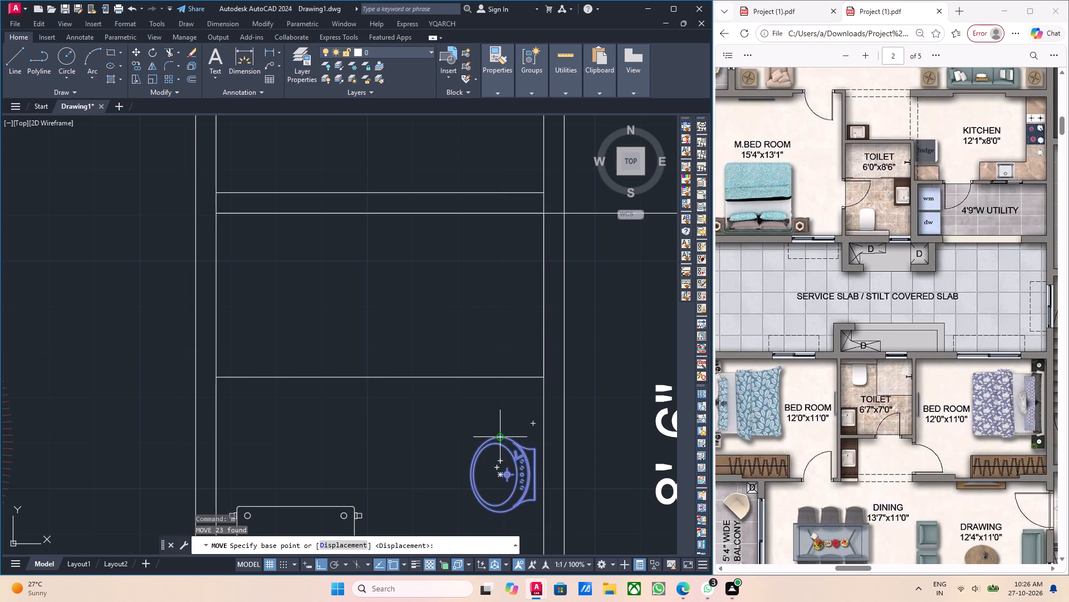
click(501, 434)
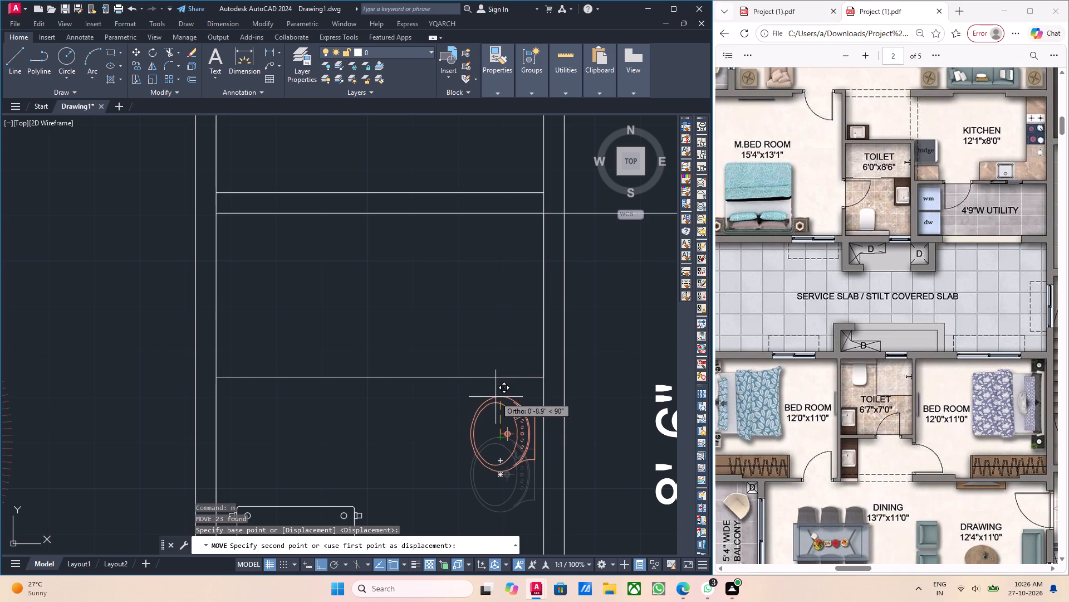
click(500, 385)
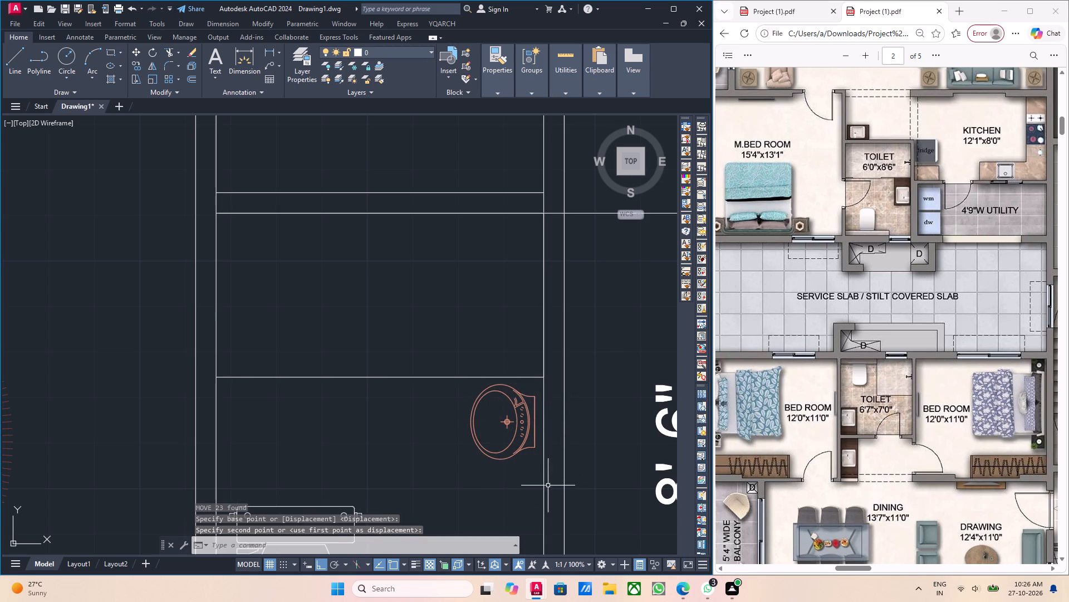
Group all parts of the washbasin, including bowl, taps and back ledge, into a single object.
scroll(543, 486, down, 1)
middle_drag(512, 484, 595, 460)
key(Escape)
scroll(583, 457, up, 2)
drag(607, 452, 607, 426)
click(582, 394)
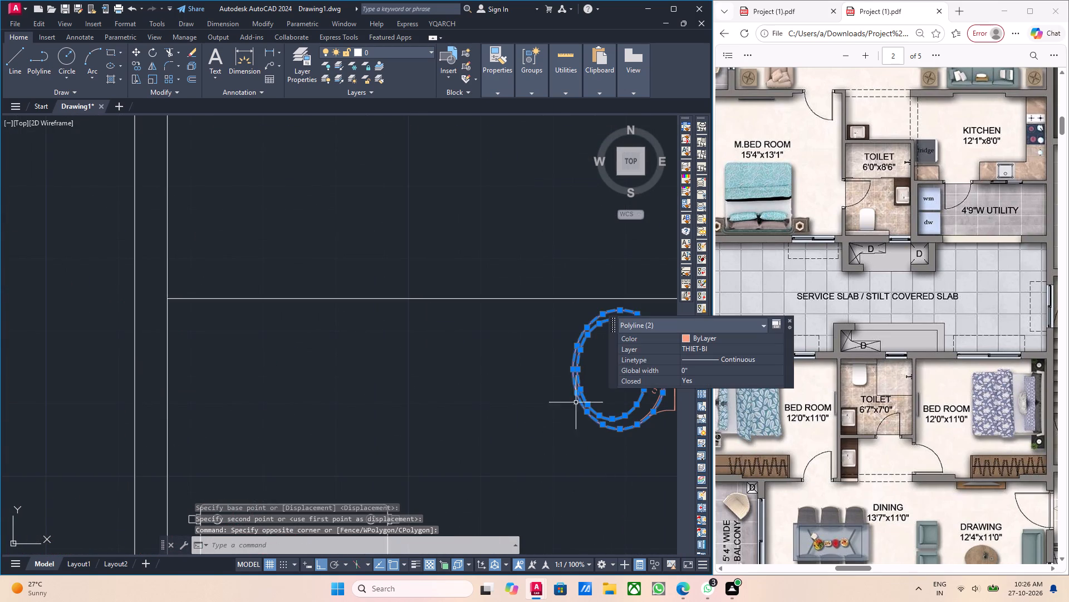
middle_drag(600, 459, 486, 492)
scroll(557, 458, up, 2)
middle_drag(565, 464, 561, 496)
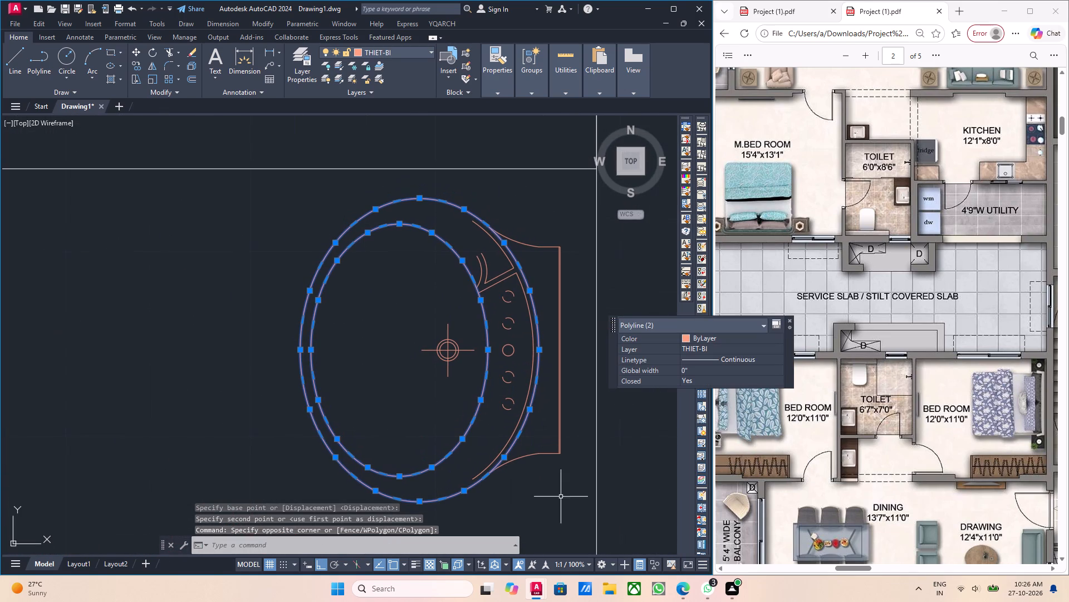
click(568, 474)
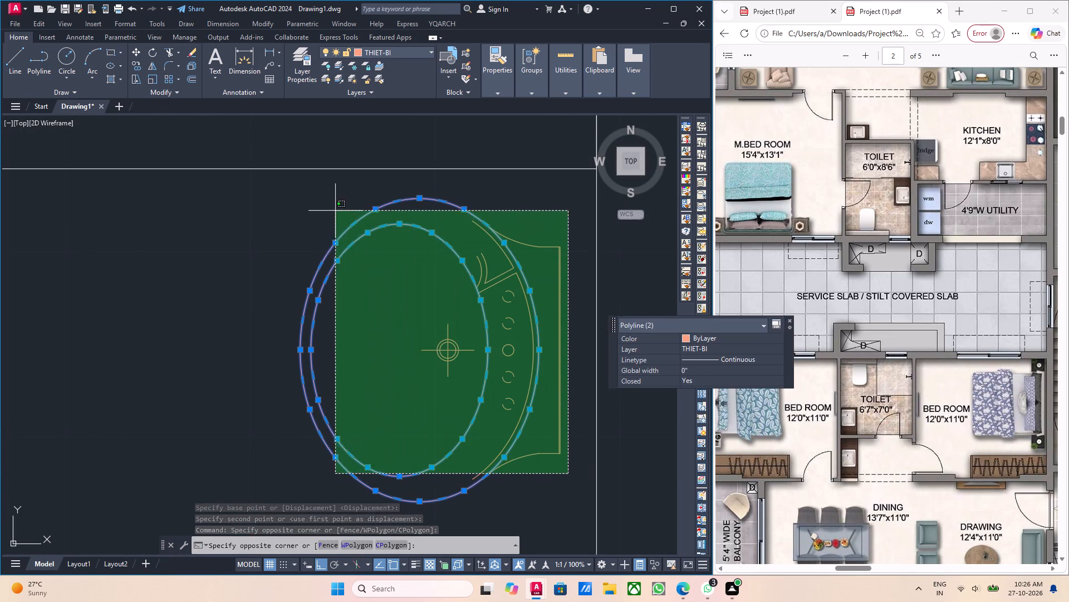
click(334, 211)
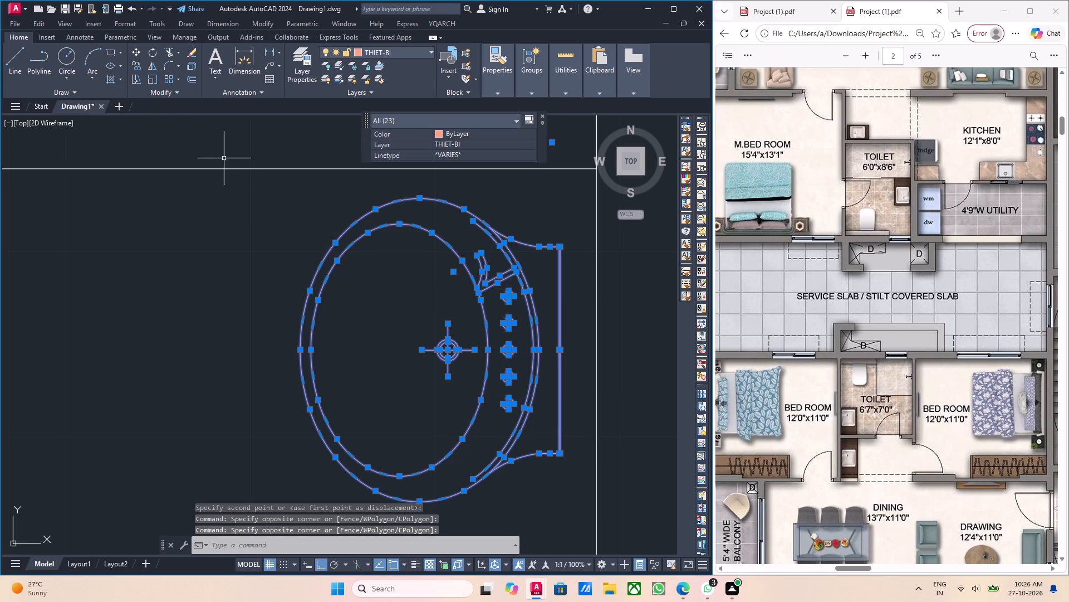
key(g)
key(Return)
Scale the grouped washbasin up slightly by eye about its drain until the back ledge nearly meets the east wall.
scroll(397, 333, down, 3)
click(440, 372)
click(415, 353)
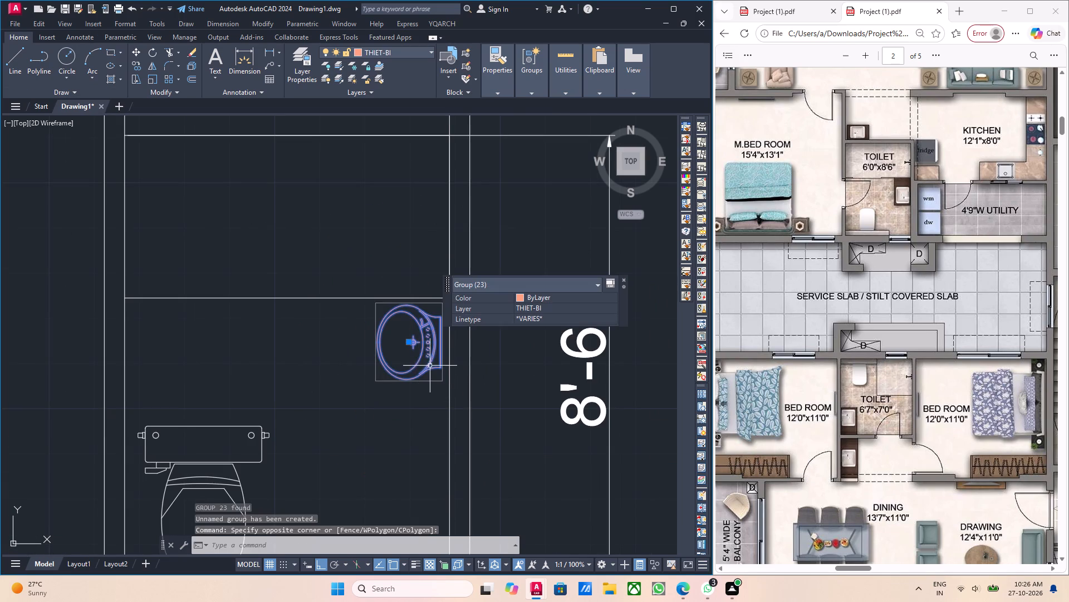
middle_drag(430, 367, 422, 392)
text(sc)
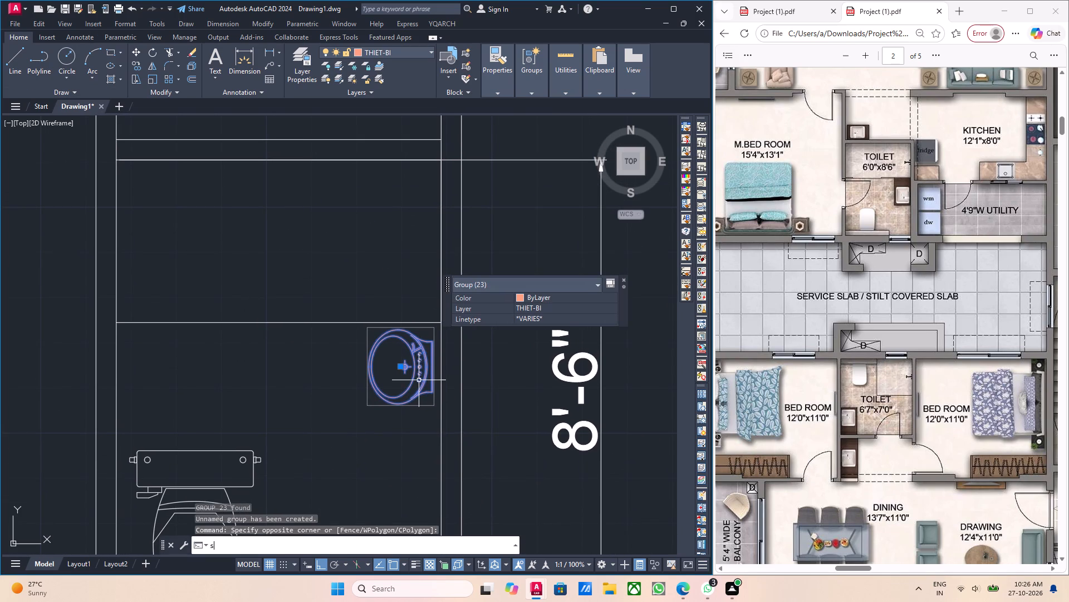
key(Return)
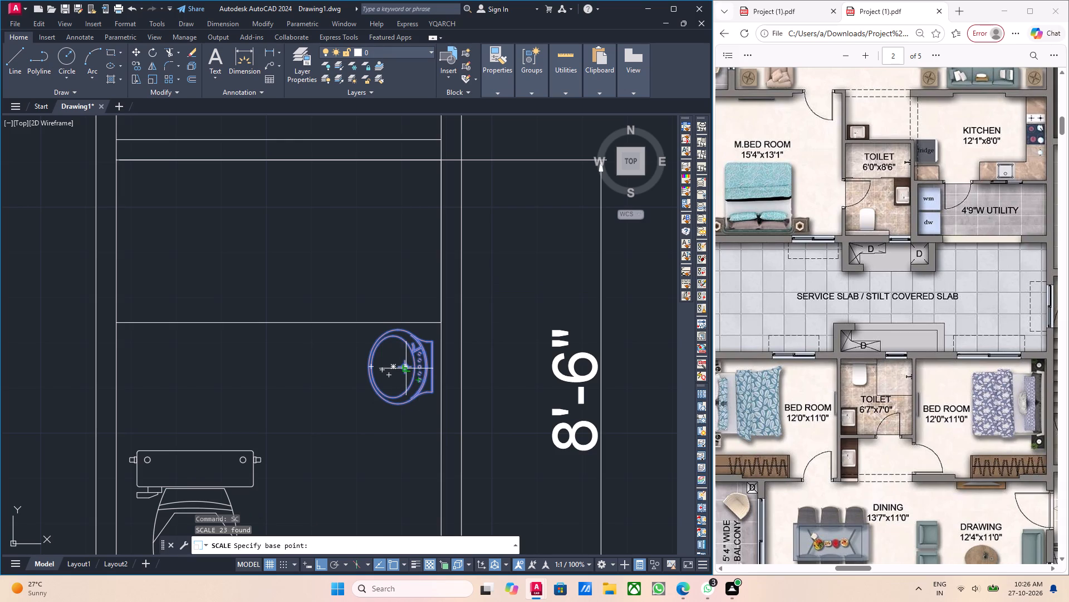
click(407, 363)
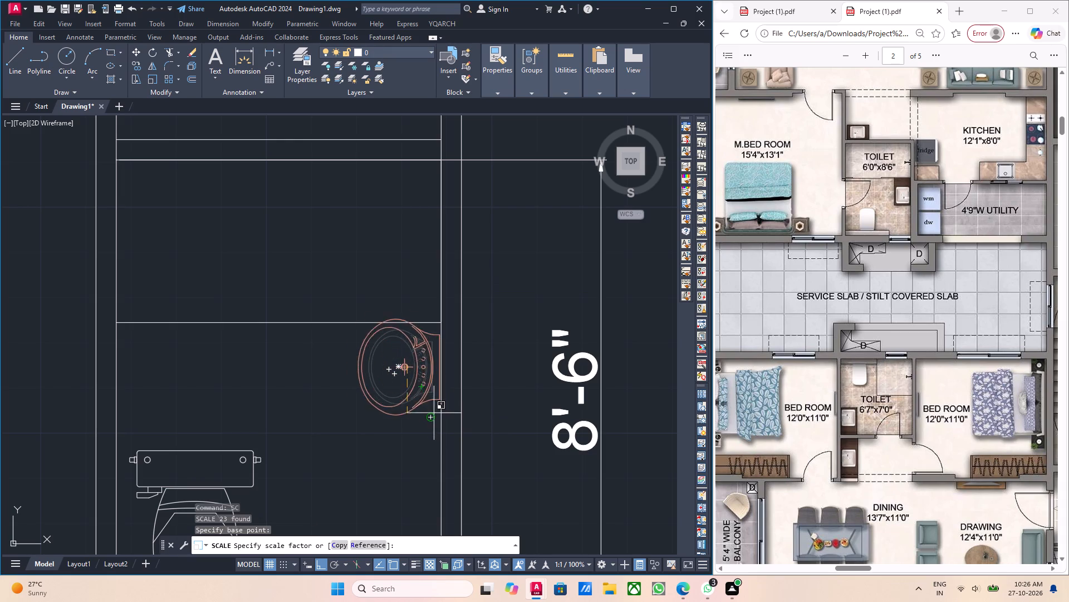
click(435, 411)
Nudge the washbasin group slightly south so its bowl sits clear of the shower division line.
scroll(403, 378, up, 1)
drag(424, 412, 418, 406)
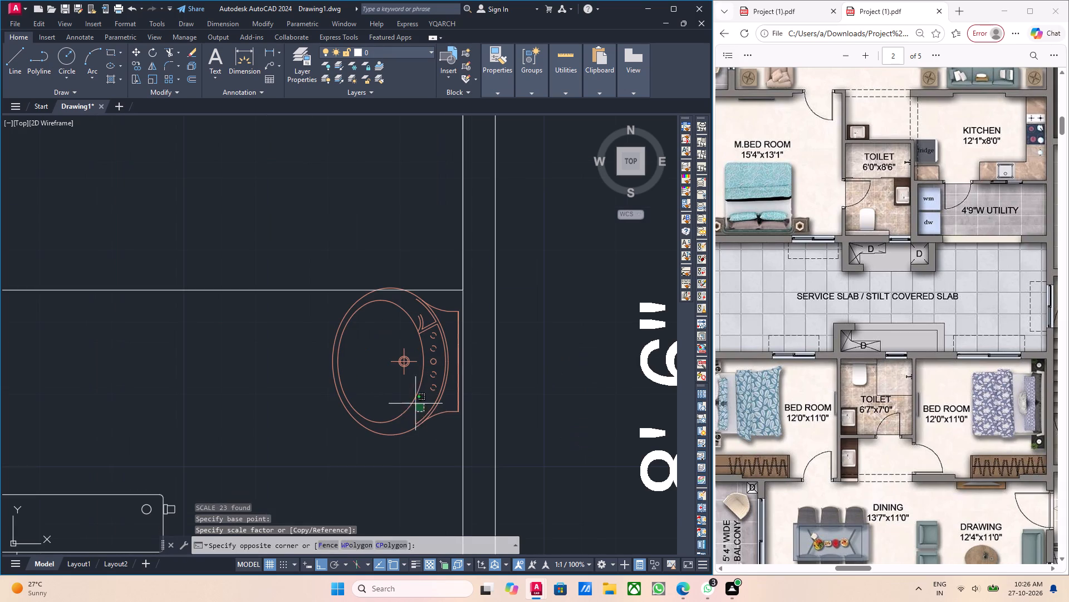
click(395, 391)
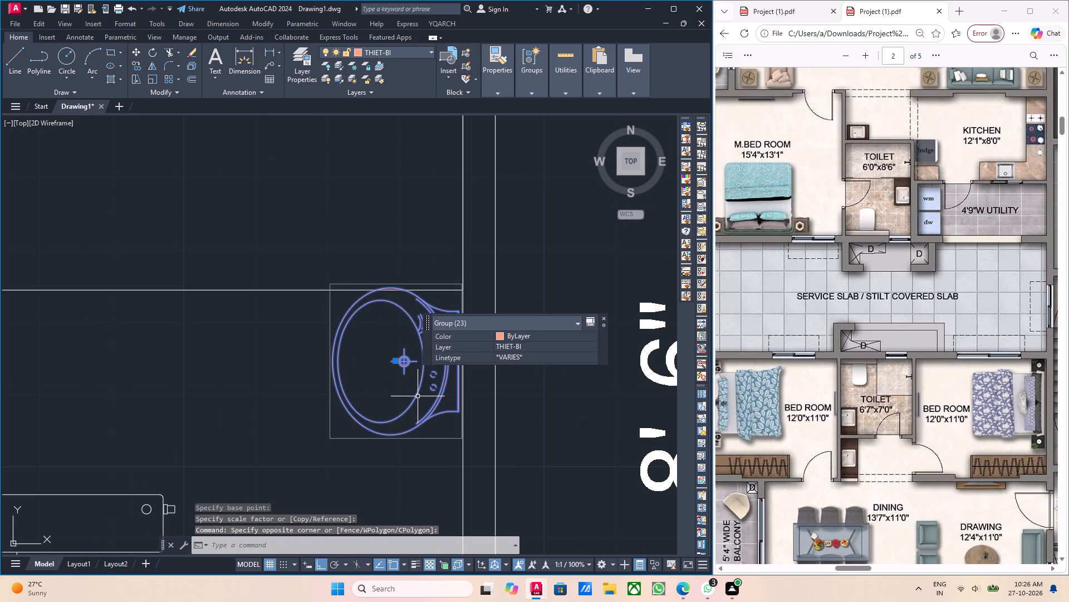
key(ctrl+Down)
key(ctrl+Down)
key(ctrl+Down)
key(ctrl+Down)
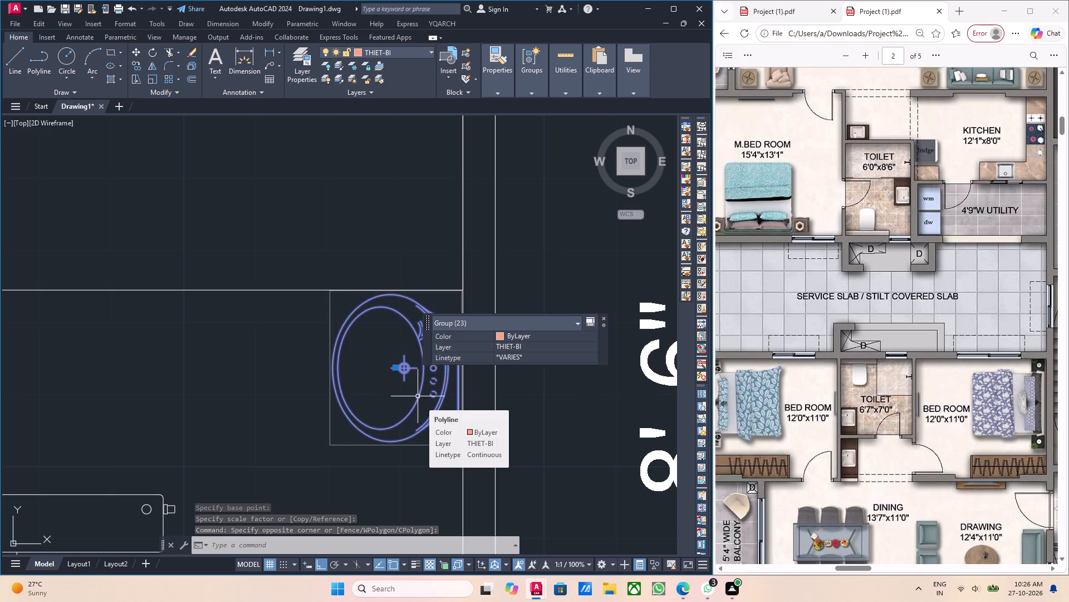
click(303, 242)
key(Escape)
scroll(346, 342, down, 2)
key(Escape)
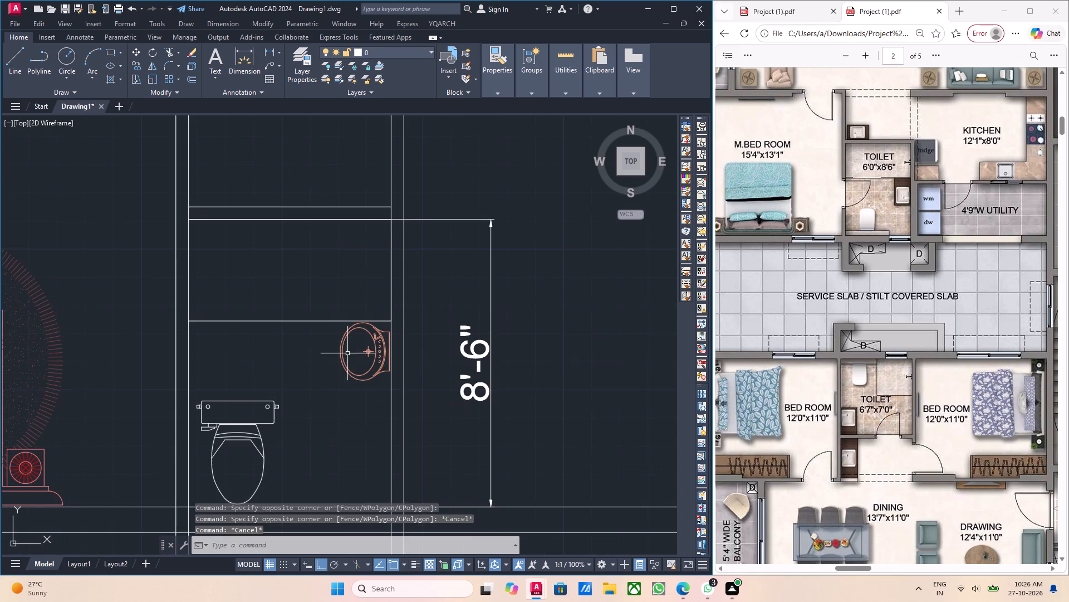
Compare the drawn floor plan with the reference PDF, checking the bedrooms, toilets, service slab, corridor and lift core.
middle_drag(357, 366, 370, 374)
middle_drag(365, 376, 425, 396)
middle_drag(415, 394, 445, 397)
middle_drag(438, 383, 472, 383)
scroll(472, 383, down, 1)
middle_drag(442, 360, 451, 368)
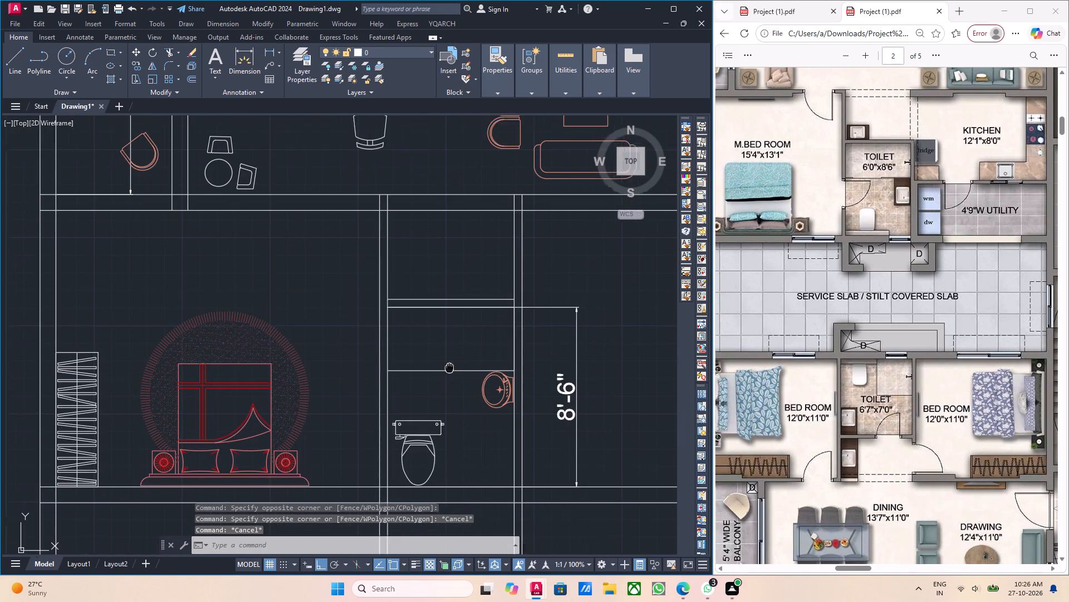
middle_drag(451, 368, 557, 382)
middle_drag(513, 368, 501, 409)
scroll(528, 387, down, 1)
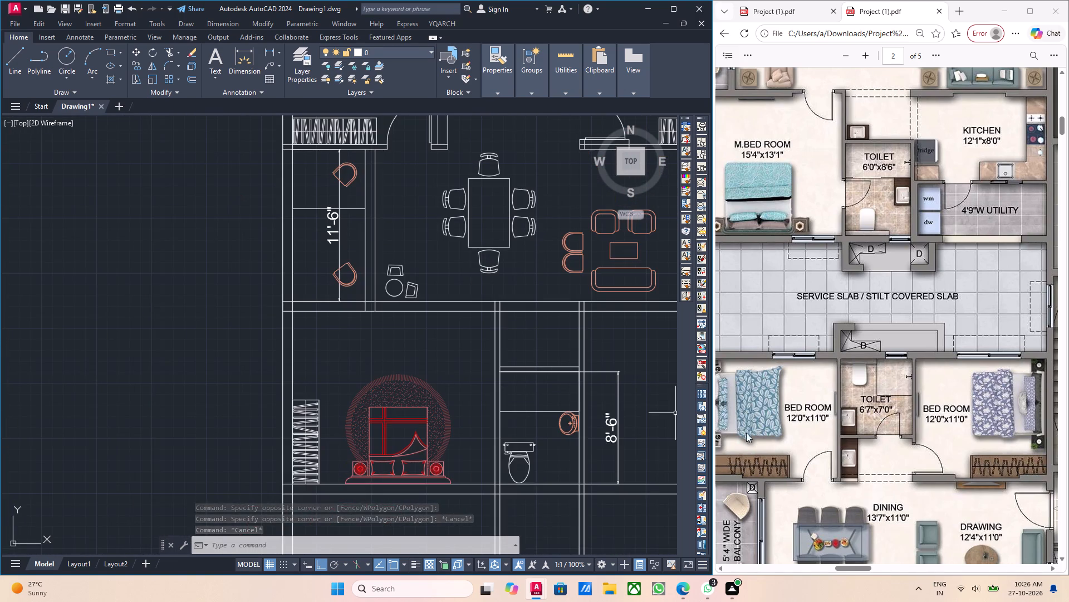
scroll(735, 404, down, 1)
scroll(519, 383, down, 2)
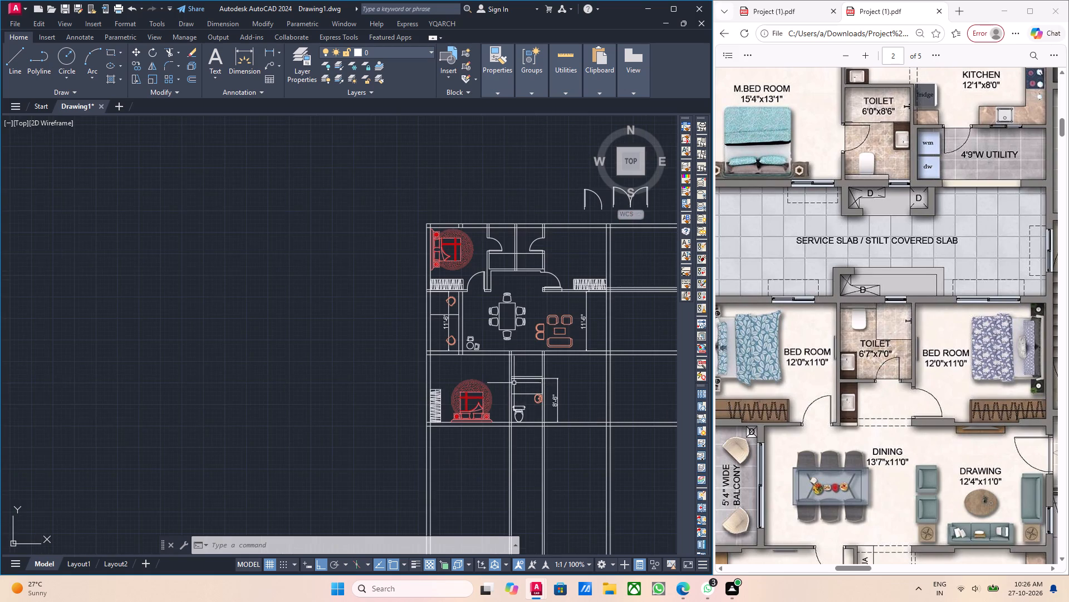
middle_drag(535, 386, 444, 386)
scroll(450, 381, up, 2)
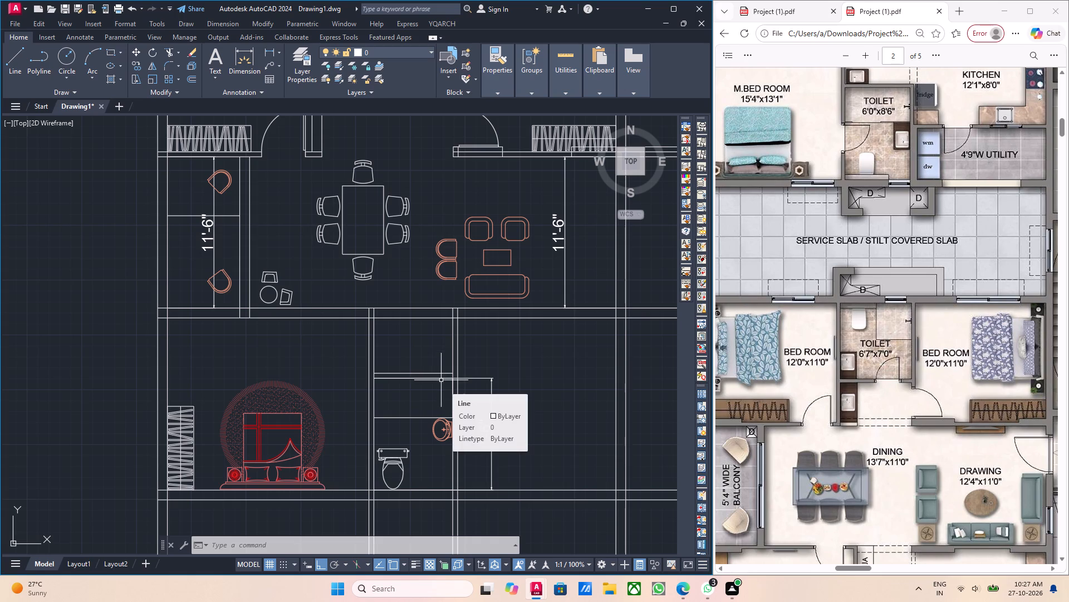
scroll(423, 434, down, 3)
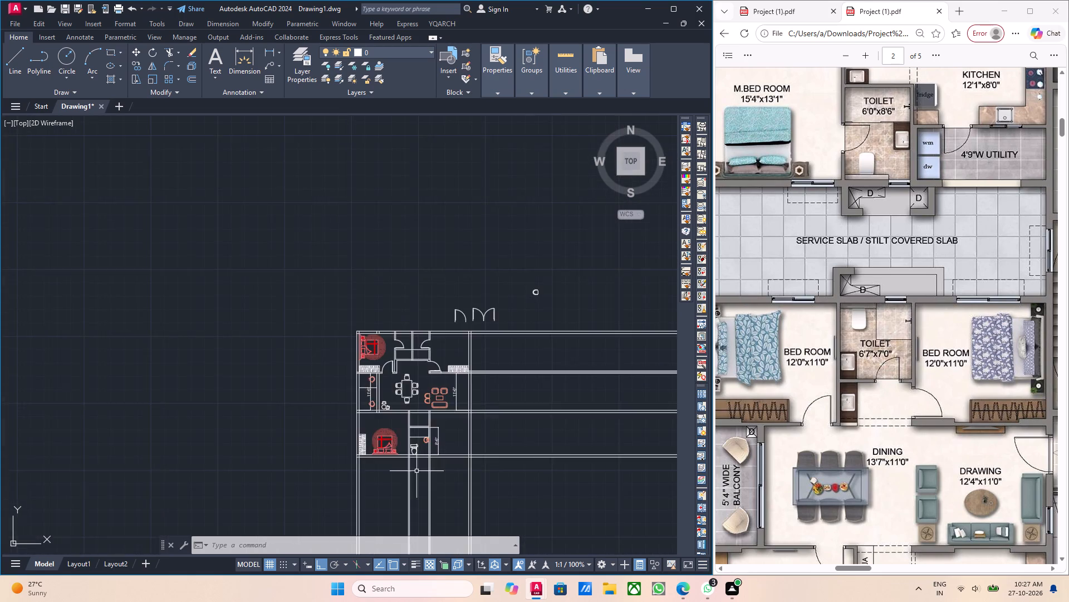
scroll(544, 451, up, 1)
middle_drag(542, 449, 531, 452)
scroll(297, 446, up, 1)
middle_drag(320, 466, 336, 459)
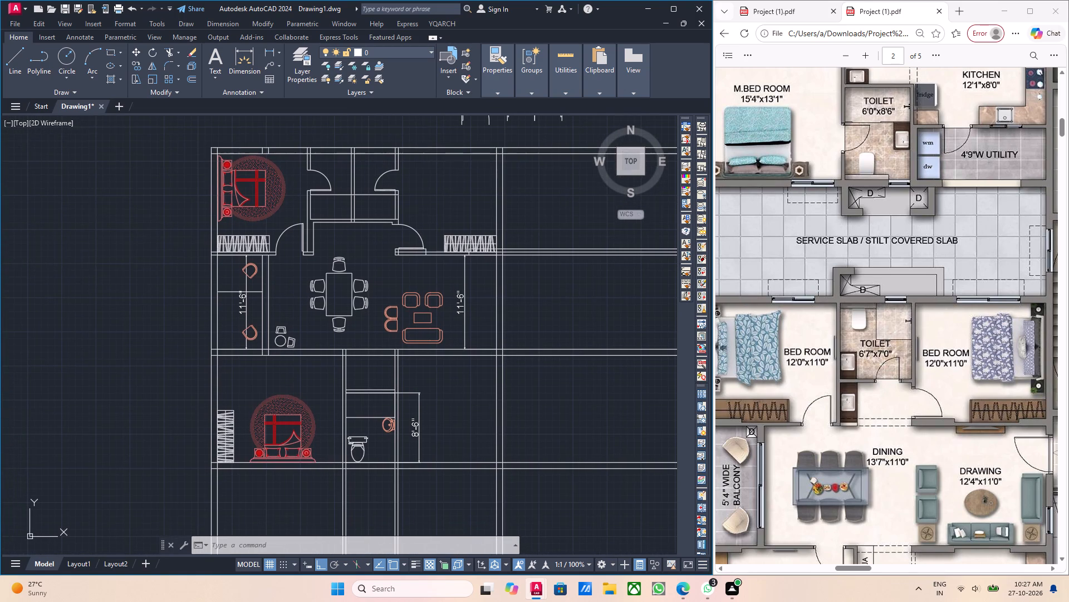
middle_click(336, 459)
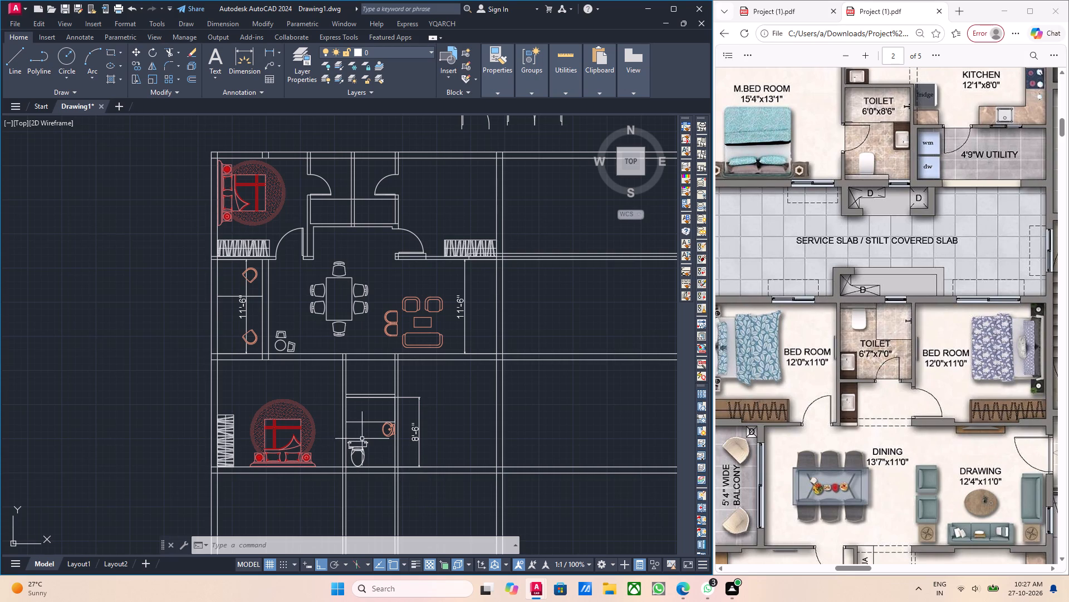
scroll(371, 440, down, 2)
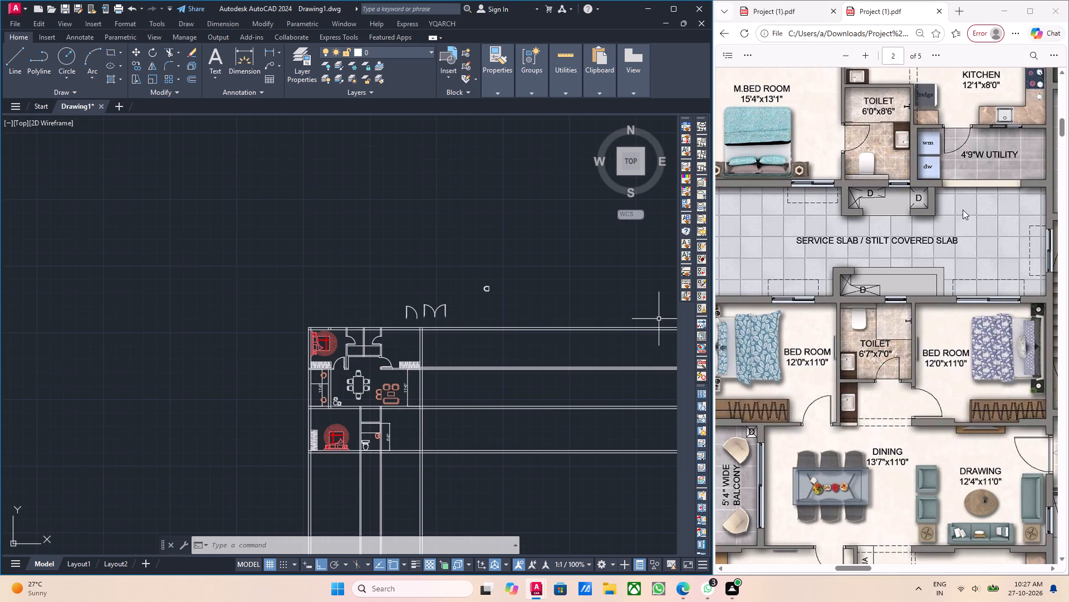
middle_drag(964, 229, 943, 243)
scroll(857, 304, up, 2)
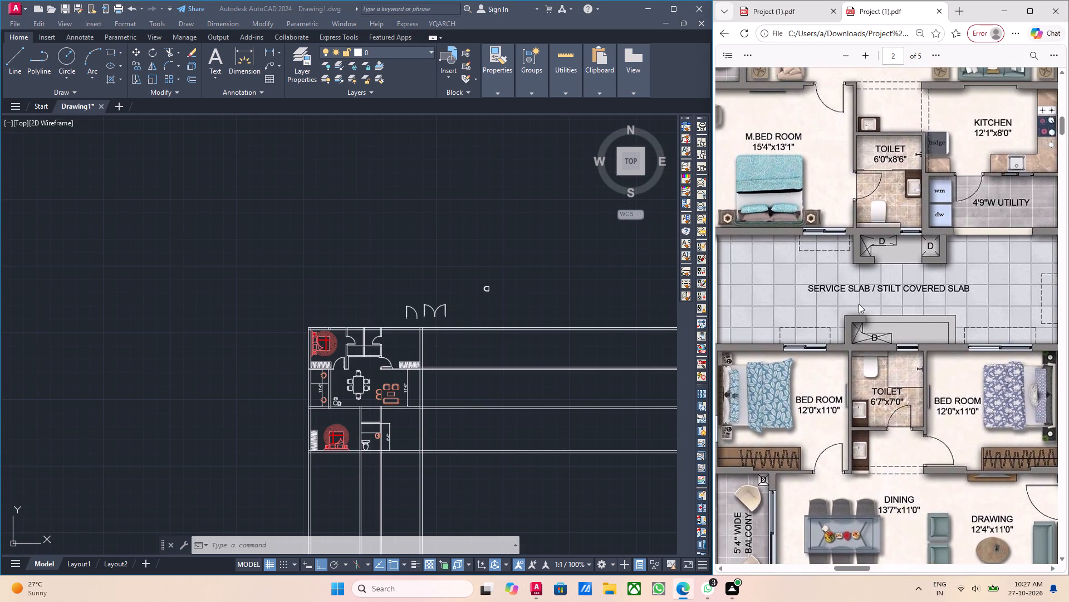
scroll(880, 310, up, 1)
middle_drag(850, 339, 760, 375)
middle_drag(824, 360, 868, 363)
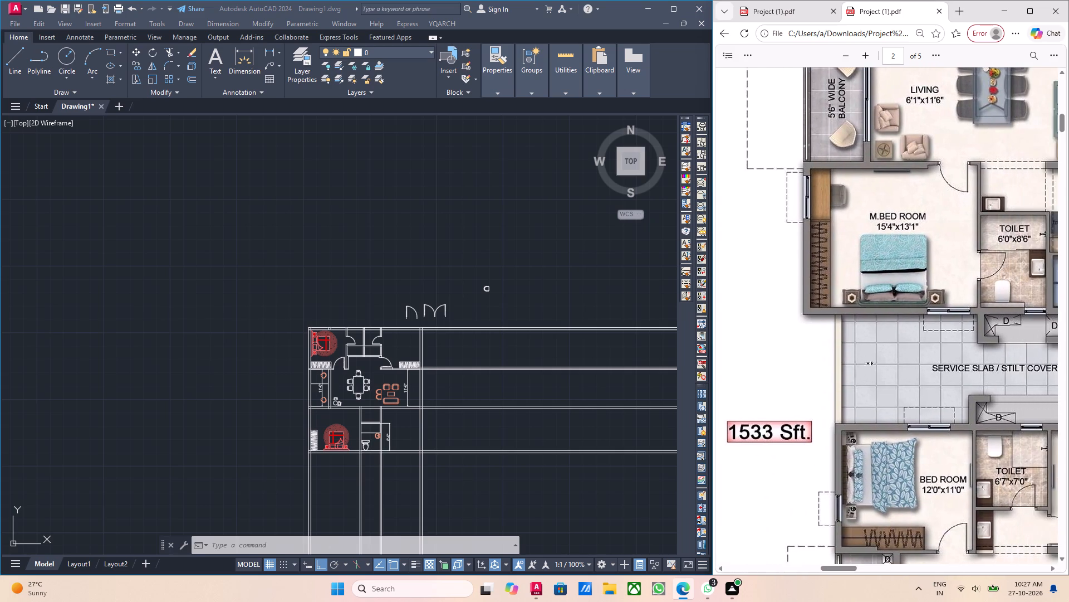
middle_drag(868, 363, 900, 368)
scroll(802, 320, up, 2)
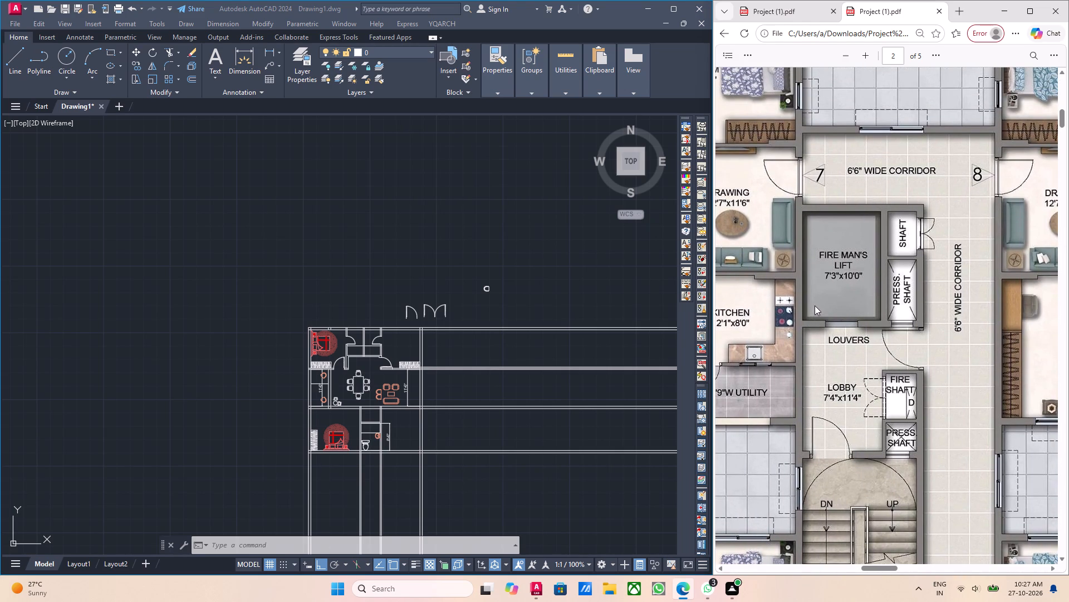
scroll(398, 360, up, 3)
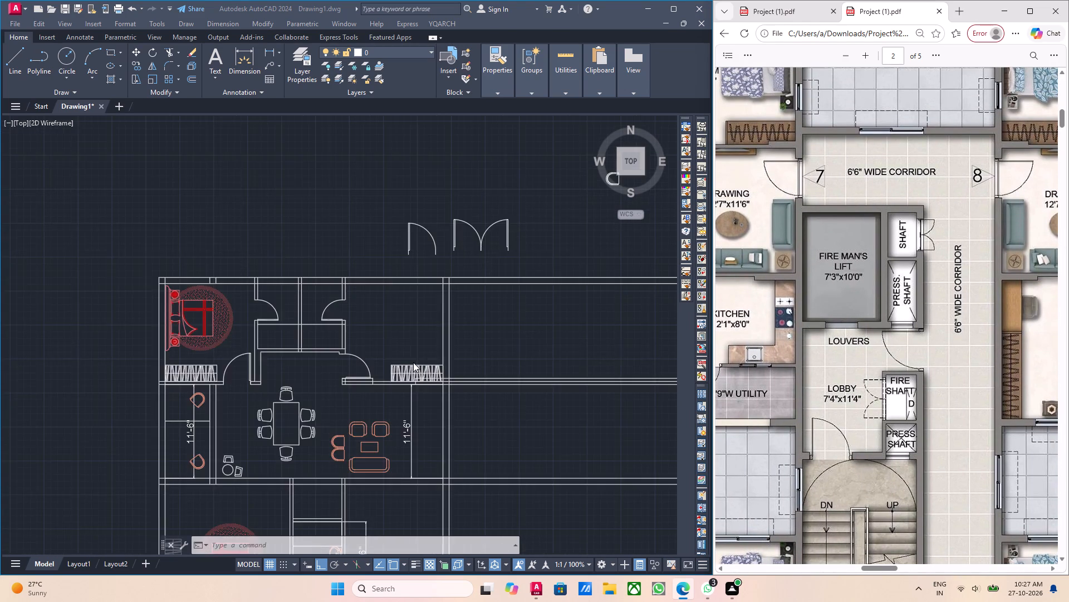
Copy the bed block from the northwest bedroom horizontally into the unfurnished bedroom east of the twin toilets.
middle_drag(418, 363, 530, 362)
middle_drag(418, 361, 516, 364)
middle_drag(469, 362, 484, 383)
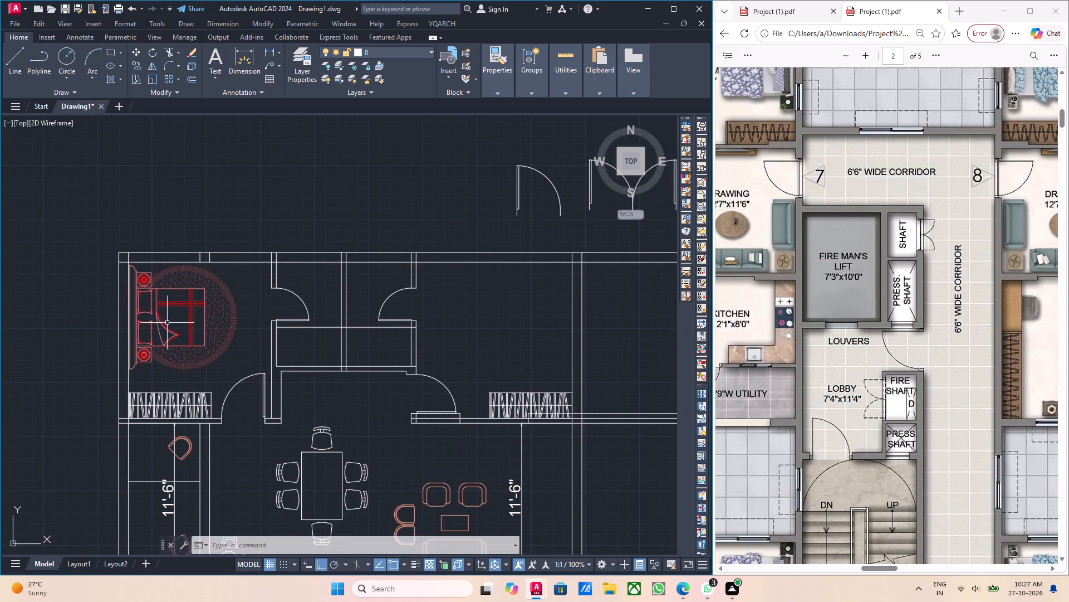
click(189, 337)
key(c)
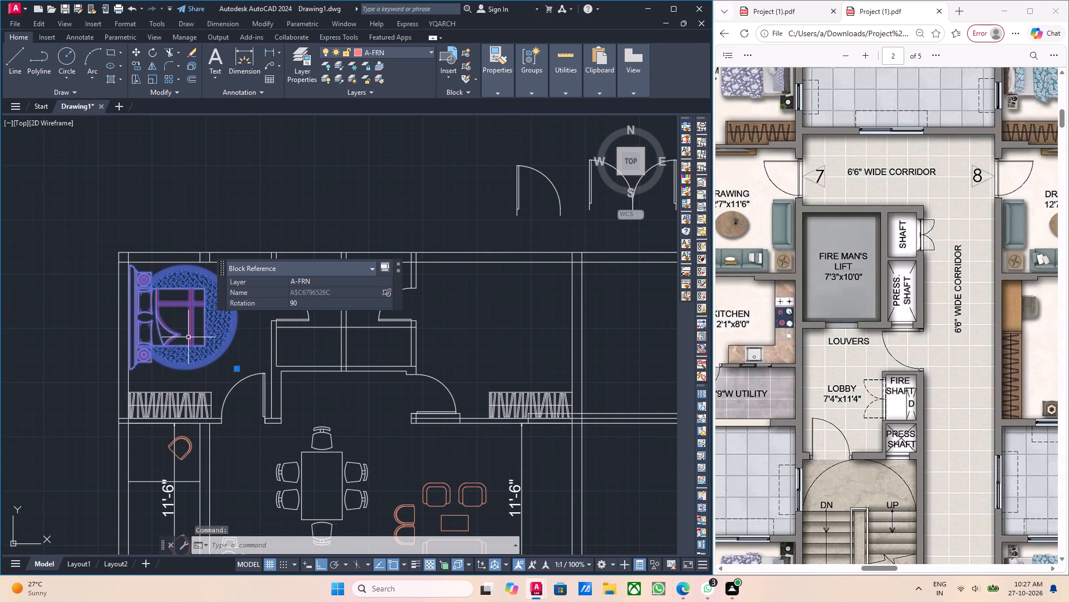
key(o)
key(Return)
click(170, 312)
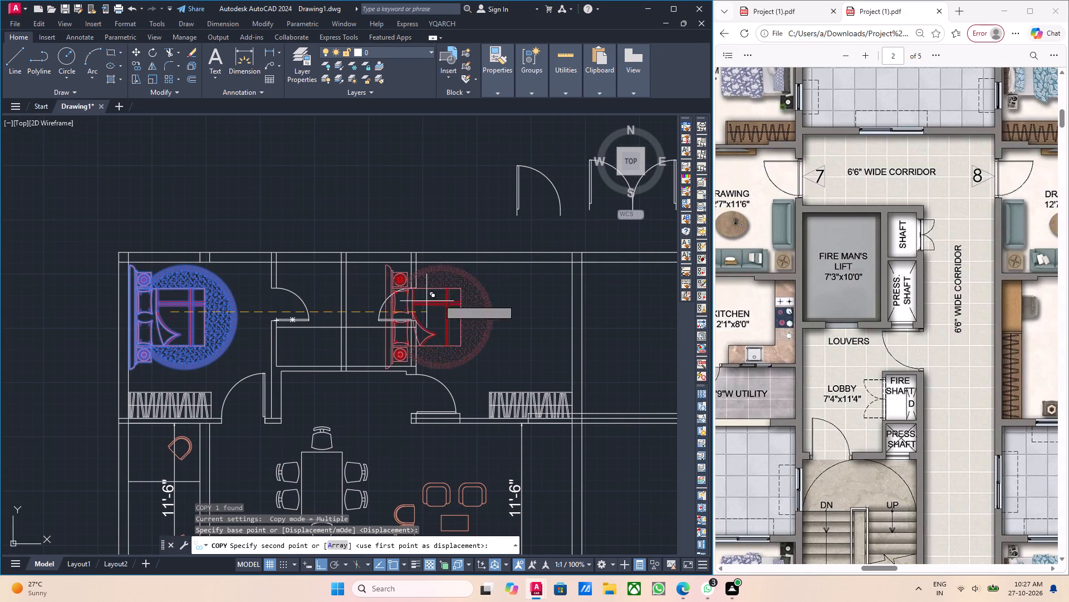
middle_drag(512, 303, 487, 310)
click(471, 307)
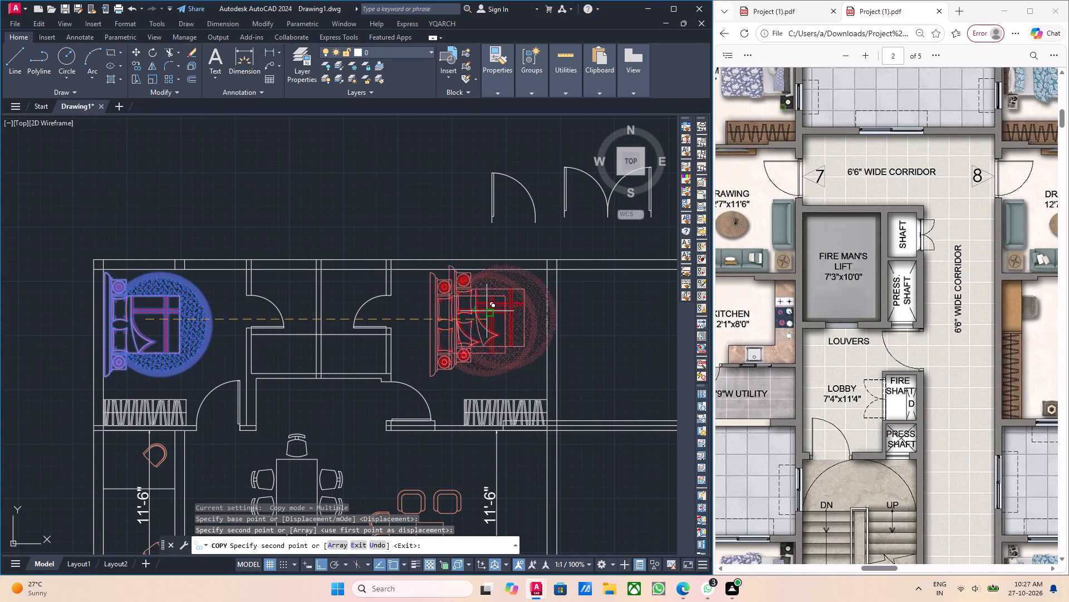
key(Escape)
Rotate the copied bed in the east bedroom by 90 degrees about a point at its pillows.
click(484, 343)
click(436, 328)
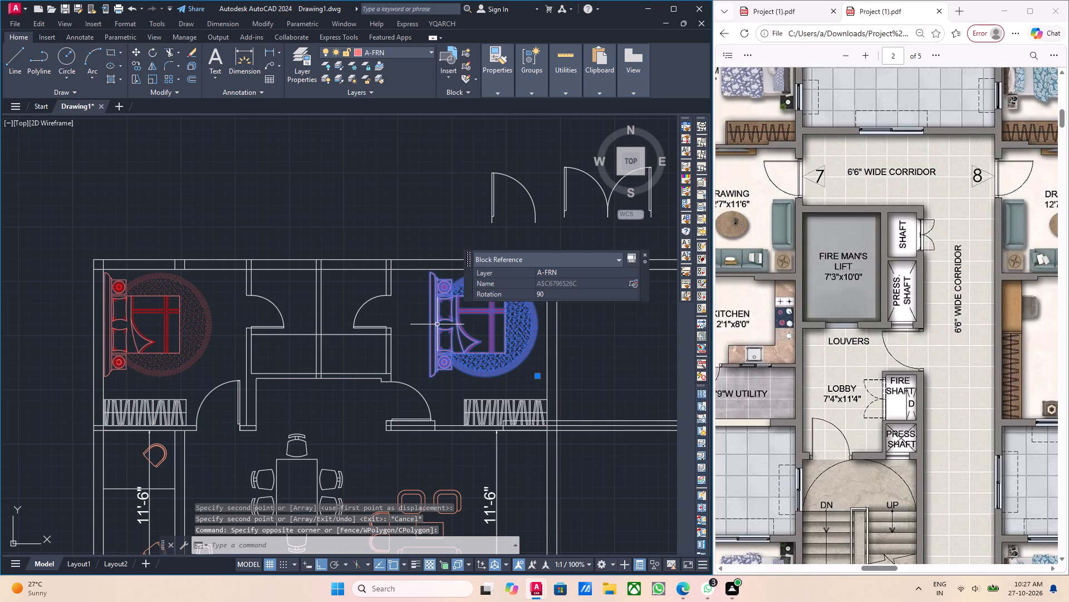
key(r)
key(o)
key(Return)
click(447, 318)
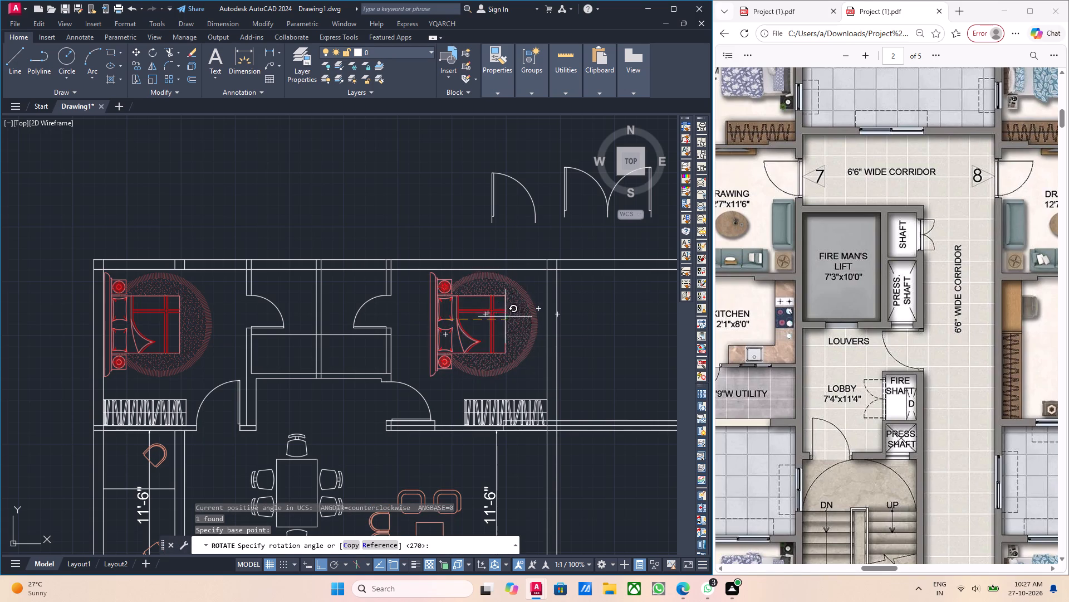
text(90)
key(Return)
Rotate the copied bed by a further 180 degrees so its headboard faces the north wall.
scroll(460, 333, up, 1)
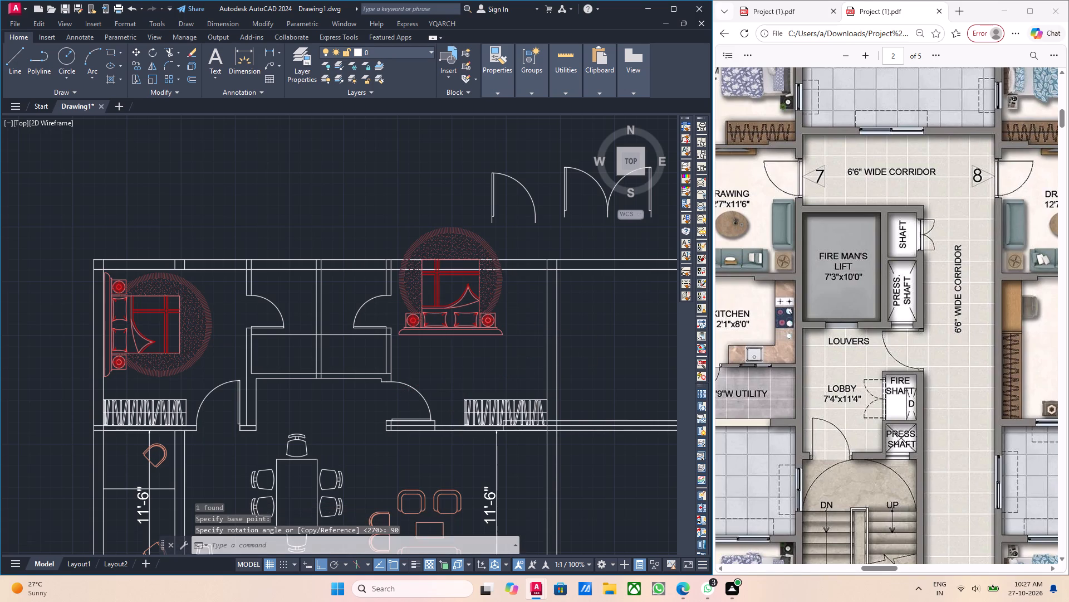
drag(474, 365, 452, 346)
click(423, 310)
text(ro)
key(Return)
click(450, 304)
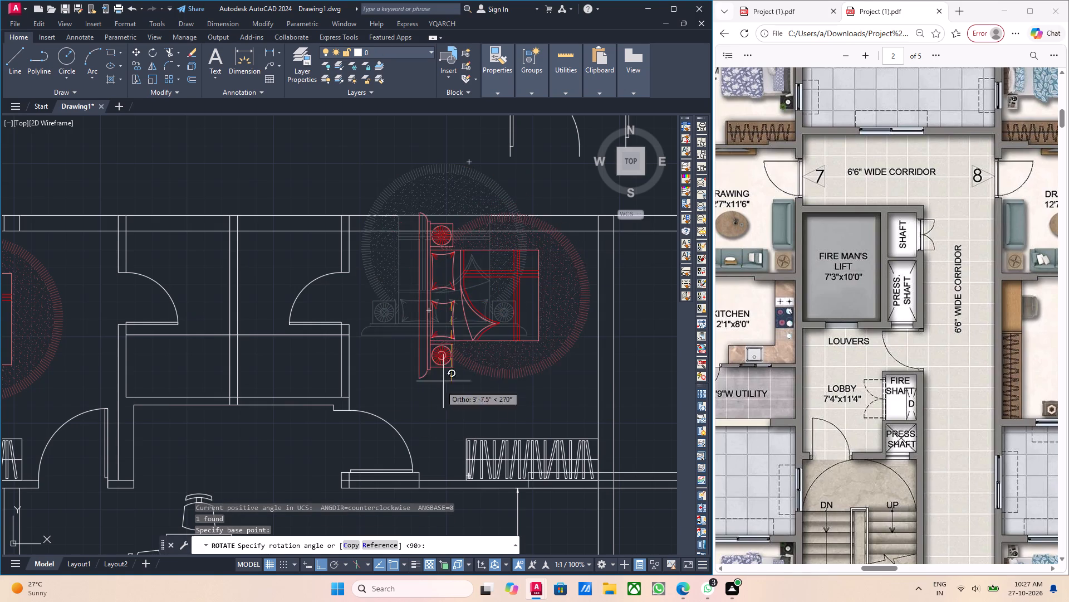
text(180)
key(Return)
scroll(380, 277, down, 1)
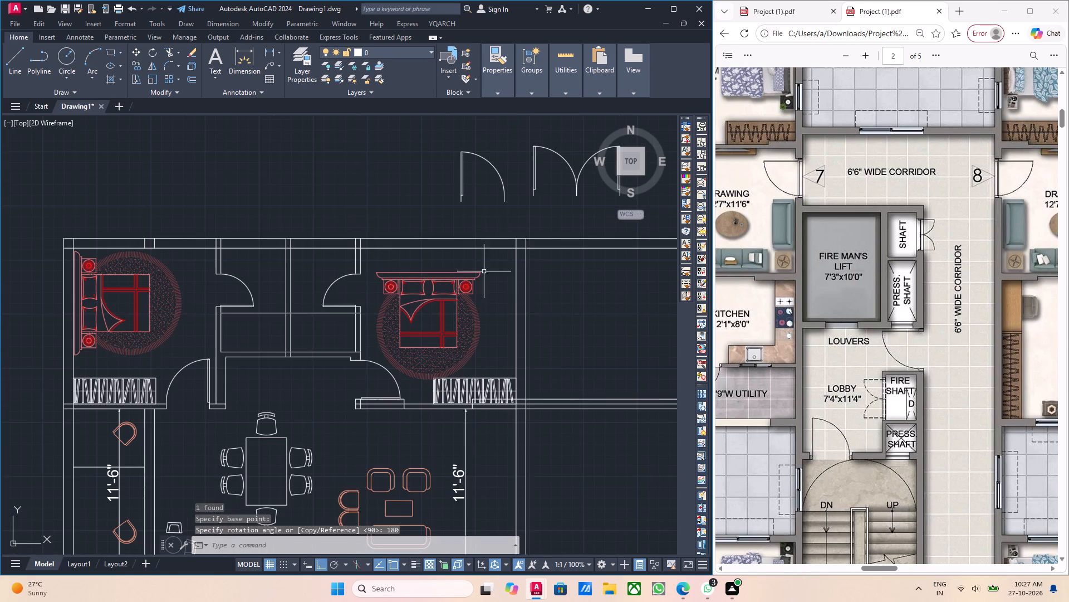
Move the copied bed by its headboard midpoint, with Ortho off, to just below the east bedroom's north wall, close to the east wall.
middle_click(504, 299)
click(486, 315)
click(413, 299)
middle_drag(415, 321, 398, 347)
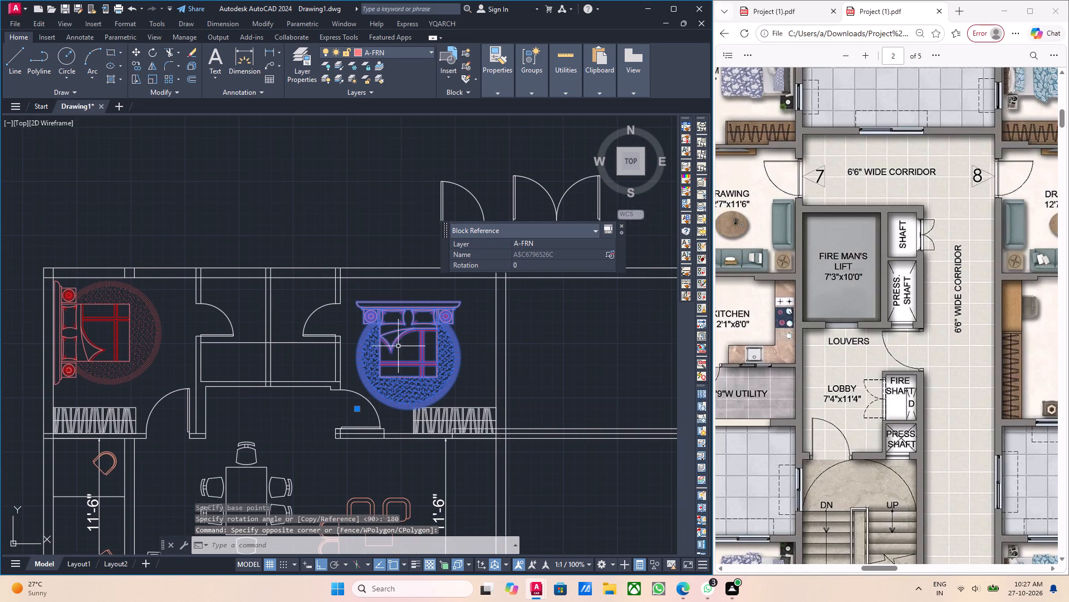
key(m)
key(Return)
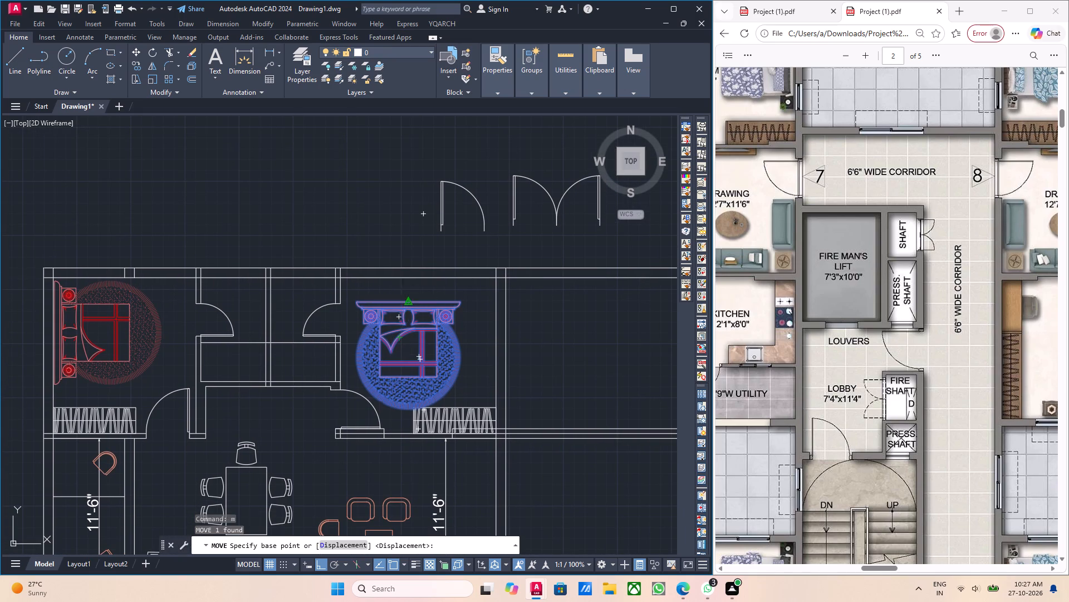
click(404, 300)
scroll(447, 292, up, 2)
key(F8)
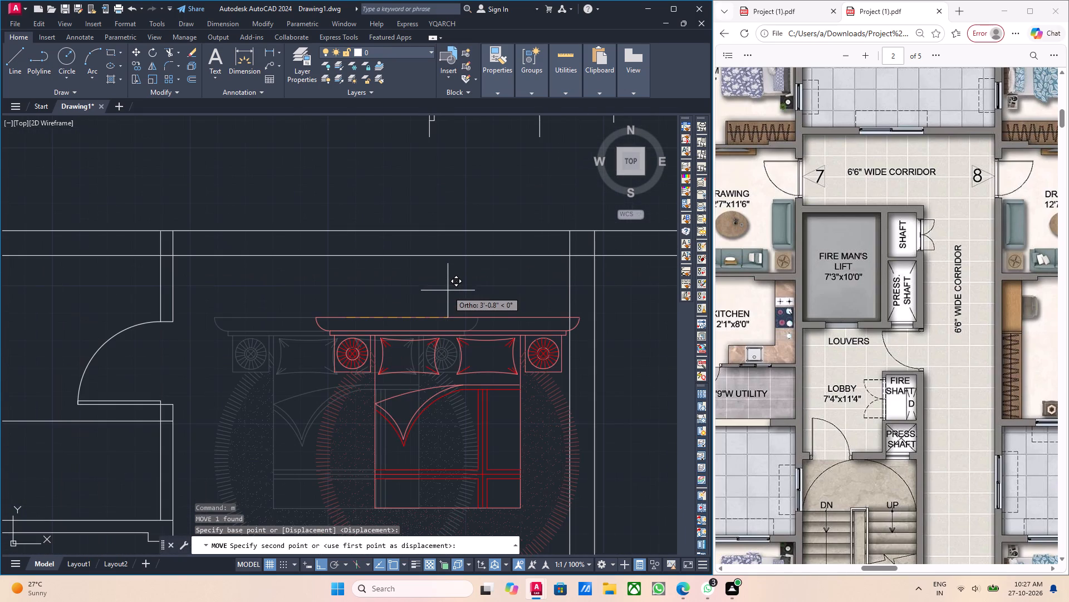
scroll(447, 286, up, 2)
scroll(390, 261, down, 1)
middle_drag(399, 262, 386, 269)
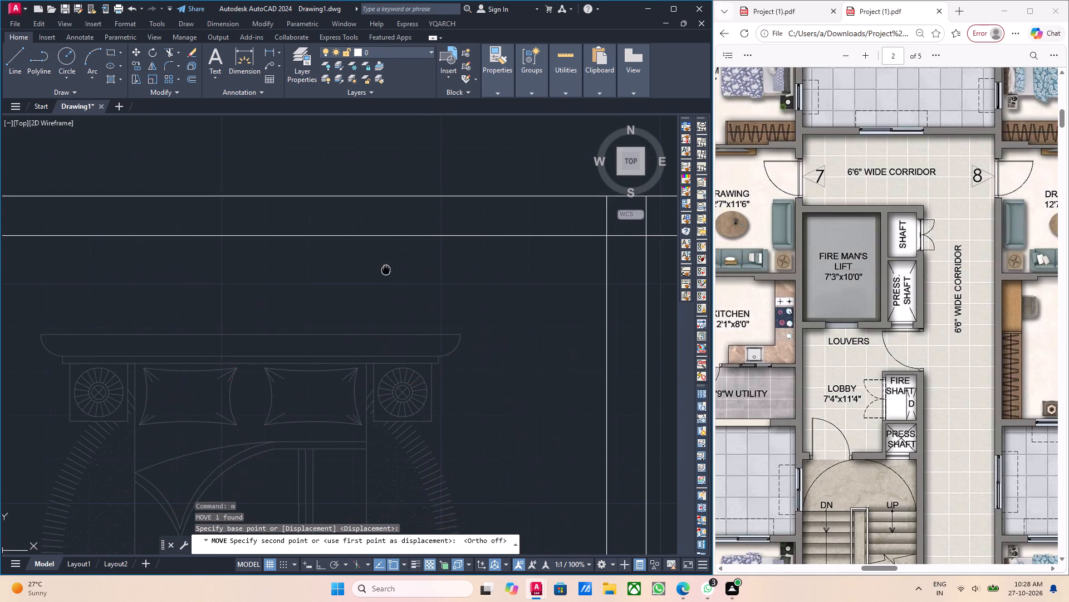
middle_drag(386, 269, 379, 273)
click(382, 253)
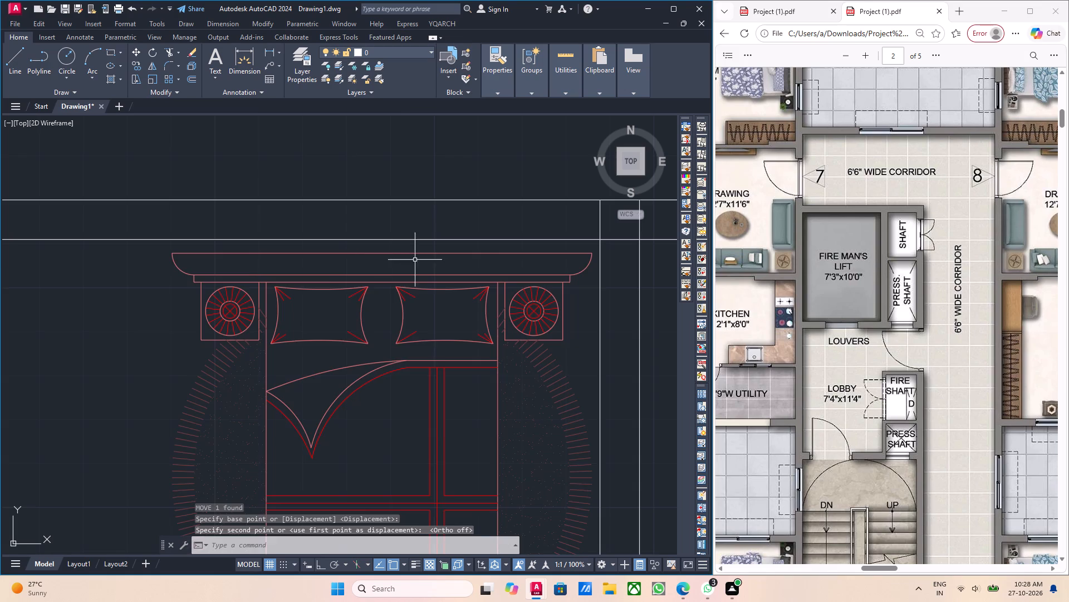
scroll(425, 267, down, 2)
key(Escape)
middle_drag(449, 310, 437, 316)
scroll(467, 310, down, 1)
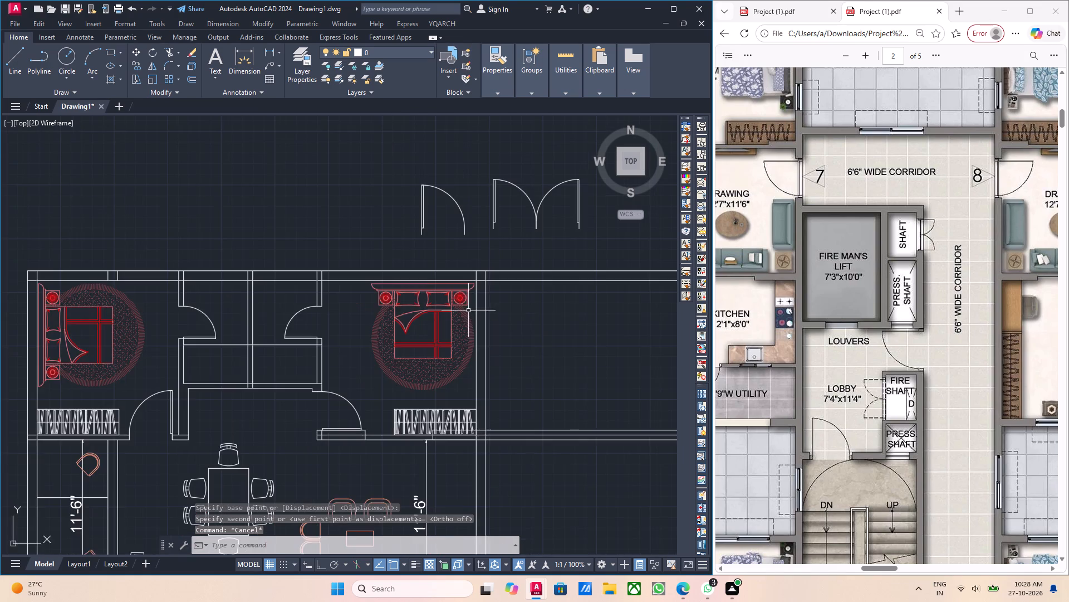
Examine the reference PDF's north side, focusing on the two 5'0"x8'0" toilets and the adjoining 12'0"x12'0" bedroom.
scroll(469, 310, down, 1)
middle_click(527, 315)
scroll(788, 285, down, 1)
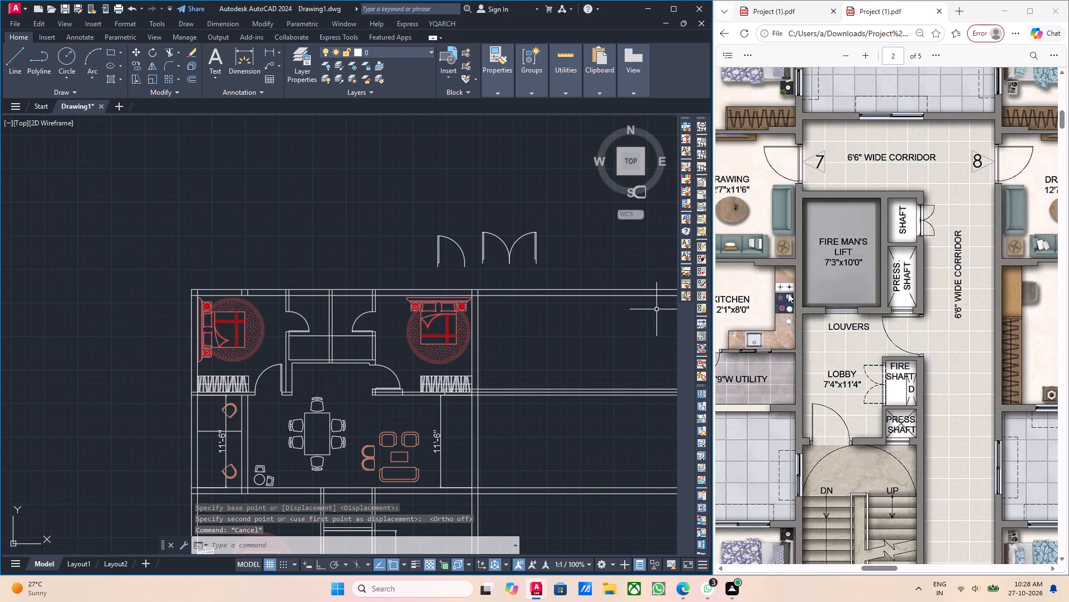
scroll(788, 293, down, 1)
scroll(788, 295, up, 9)
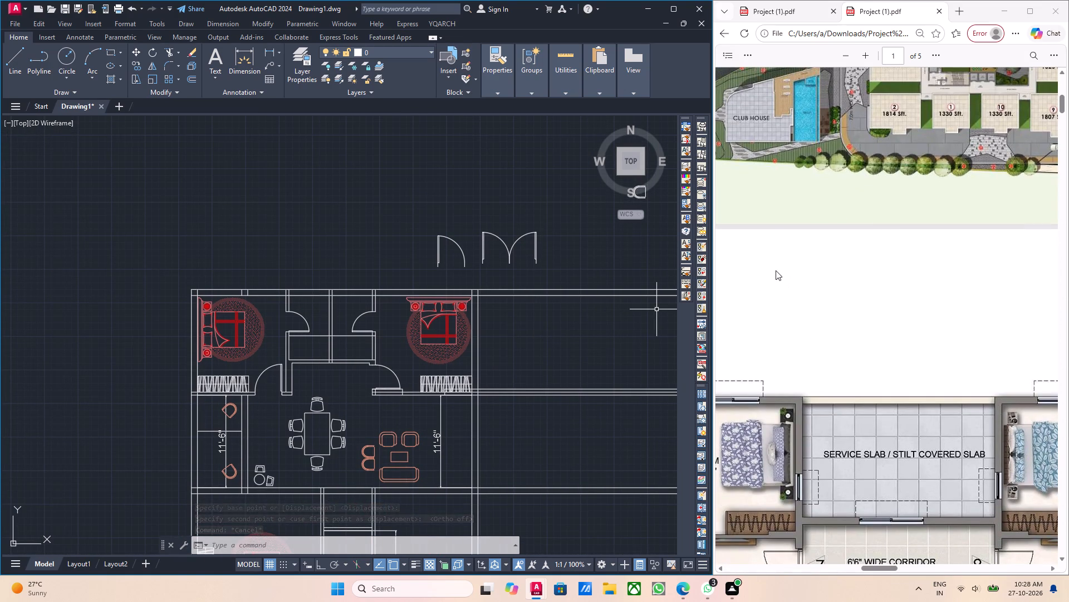
ctrl+scroll(741, 365, down, 2)
ctrl+middle_drag(765, 377, 768, 375)
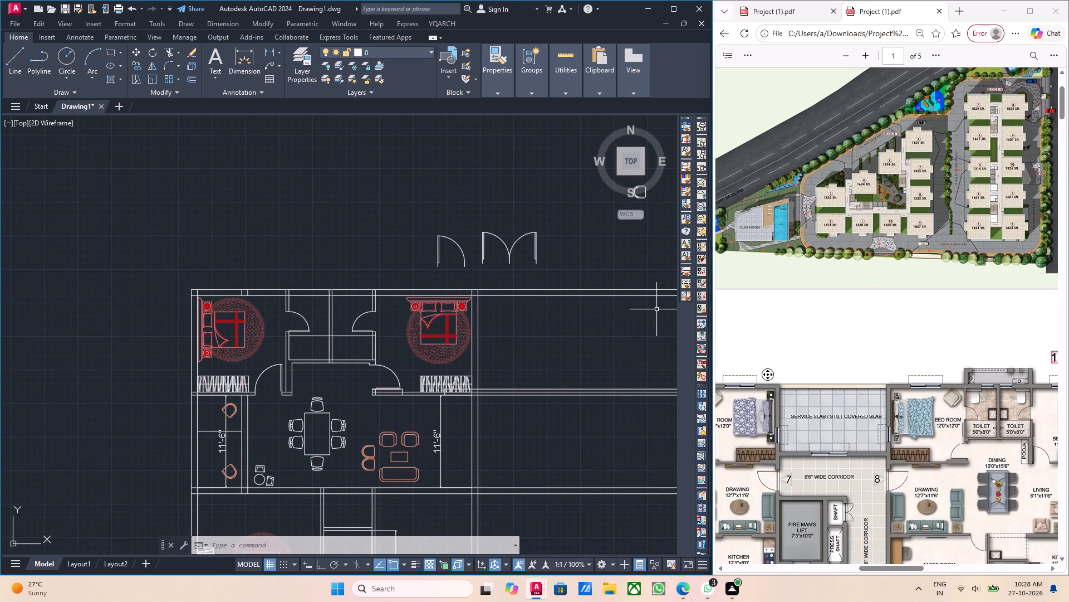
ctrl+middle_drag(768, 375, 801, 360)
ctrl+scroll(791, 366, down, 2)
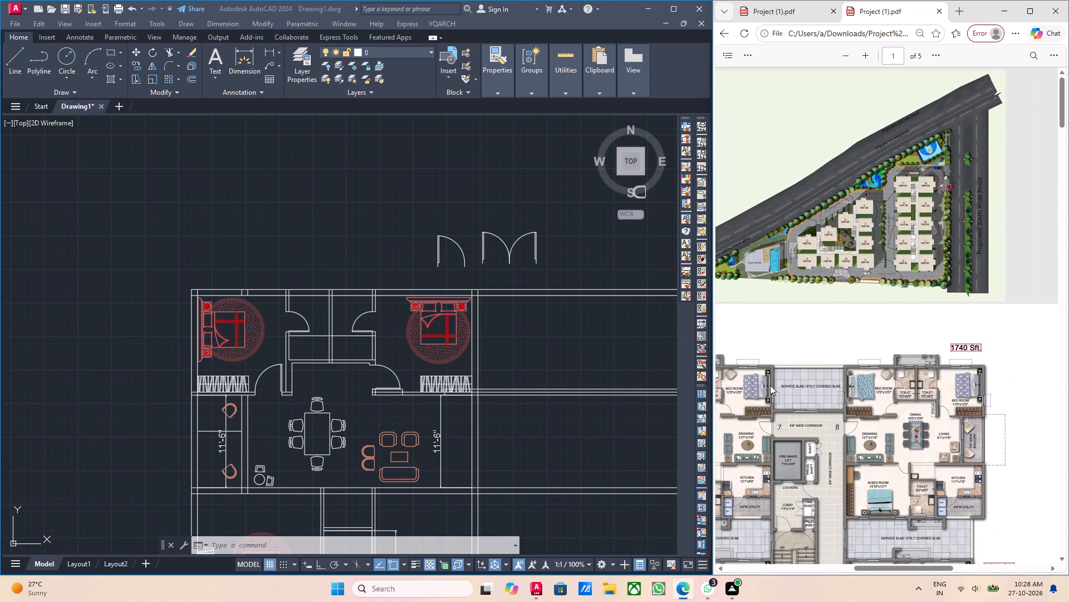
ctrl+scroll(771, 386, down, 8)
ctrl+middle_drag(762, 397, 742, 397)
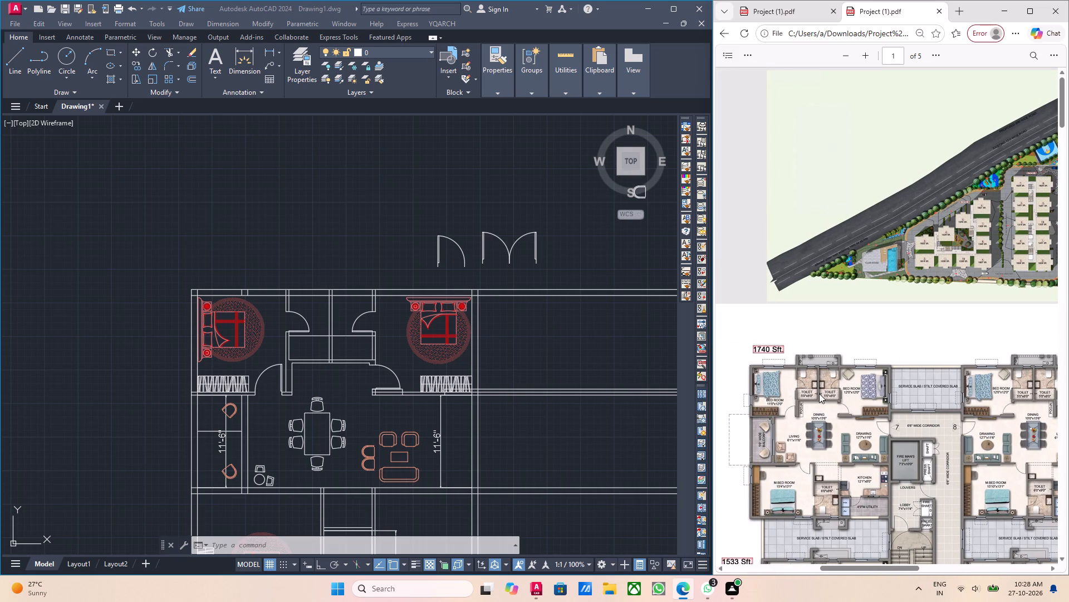
ctrl+scroll(822, 397, up, 4)
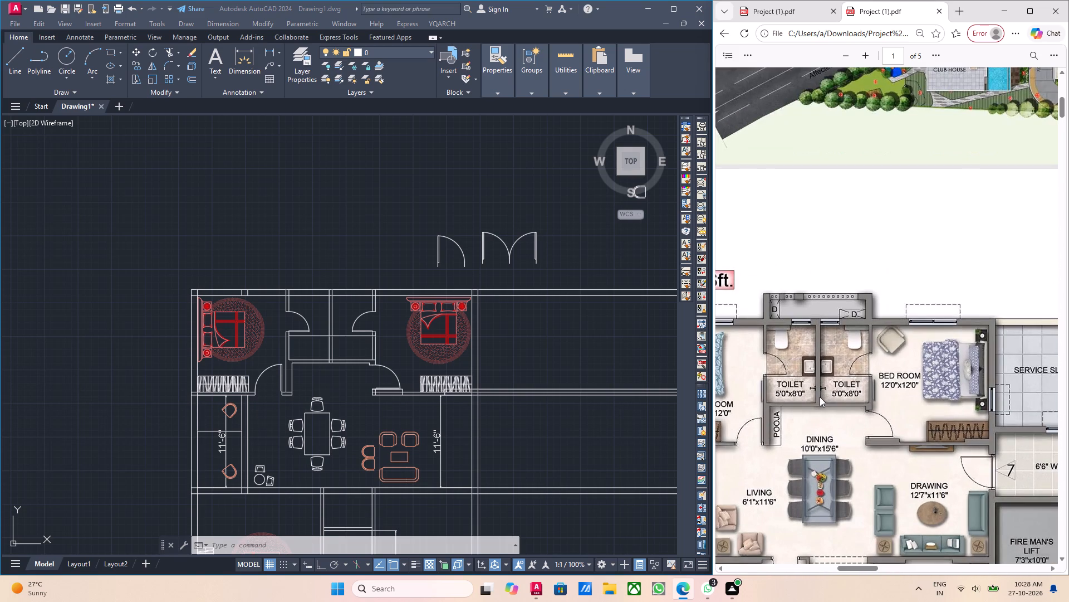
ctrl+scroll(820, 397, up, 2)
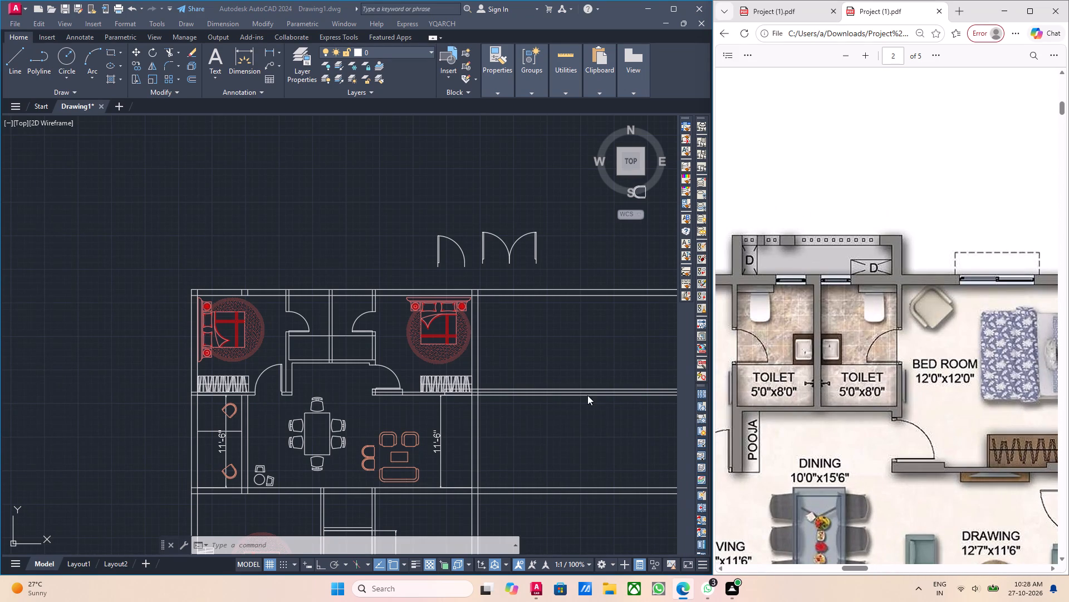
Copy the WC and washbasin from the toilet with the 8'-6" dimension to the empty space north of the plan.
scroll(582, 396, down, 1)
scroll(497, 455, down, 1)
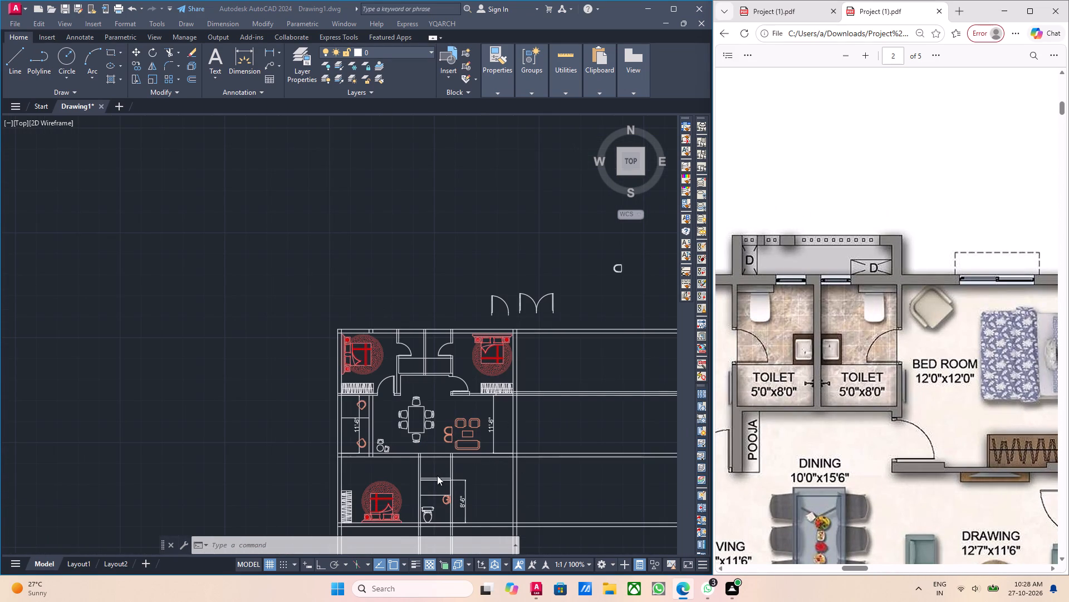
scroll(437, 482, up, 3)
click(533, 514)
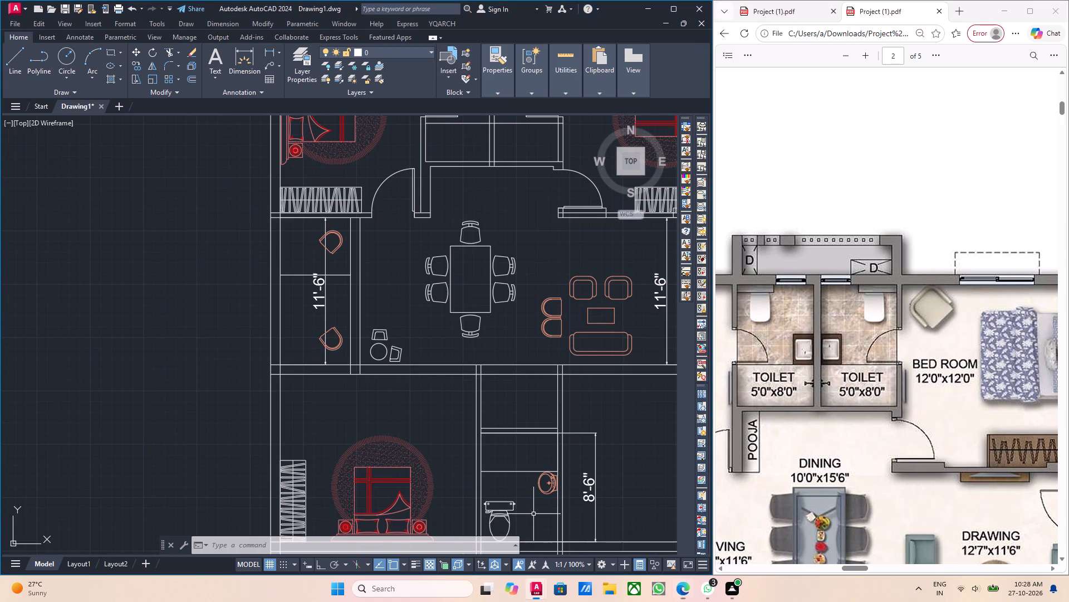
click(522, 518)
click(501, 508)
click(544, 492)
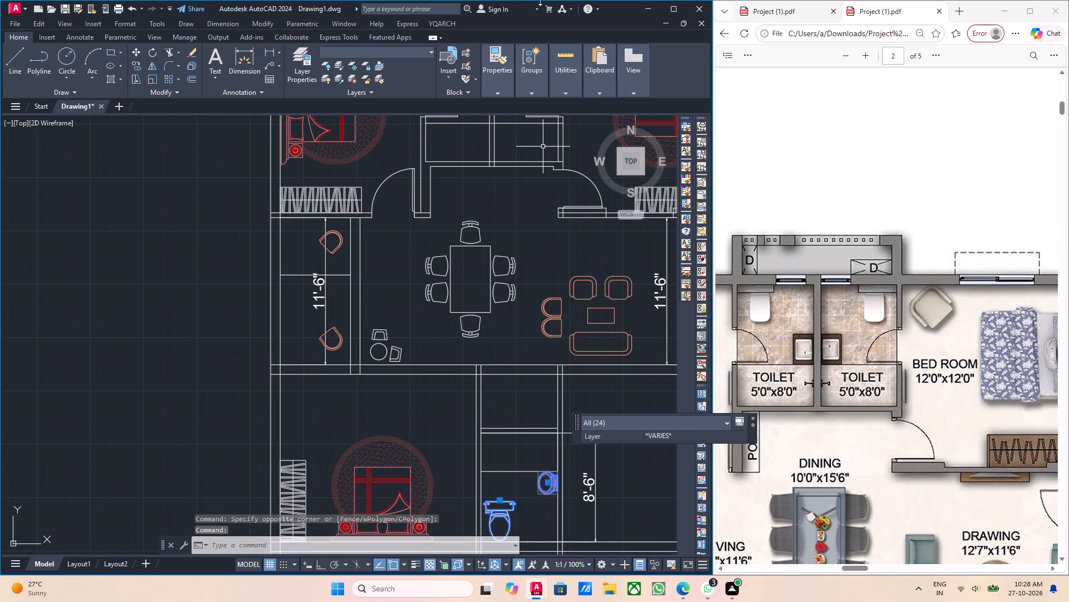
text(co)
key(Return)
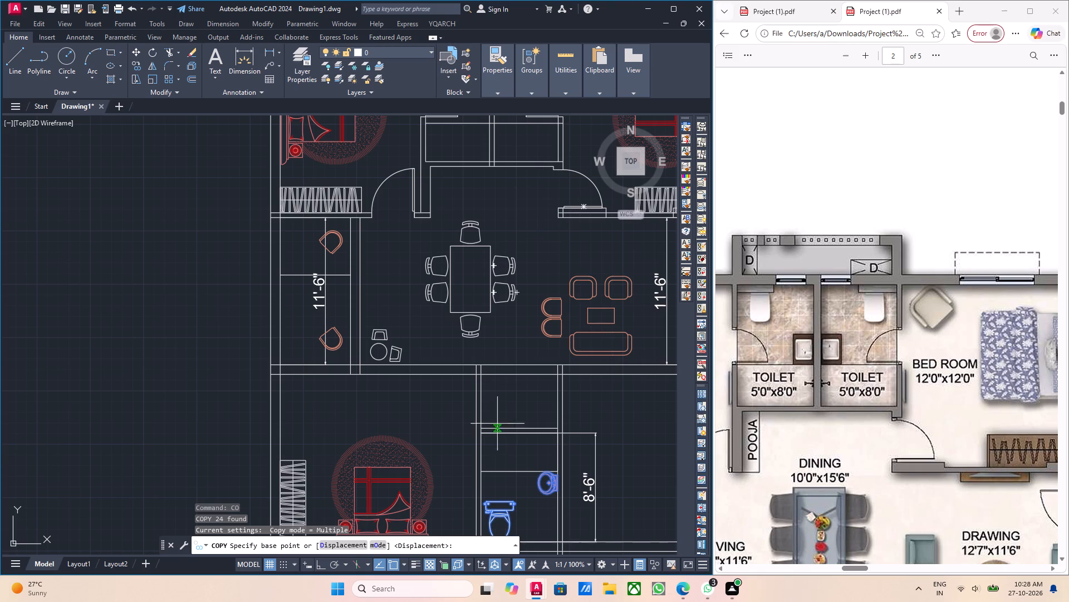
click(497, 438)
scroll(459, 266, down, 3)
middle_drag(463, 281, 474, 380)
click(478, 237)
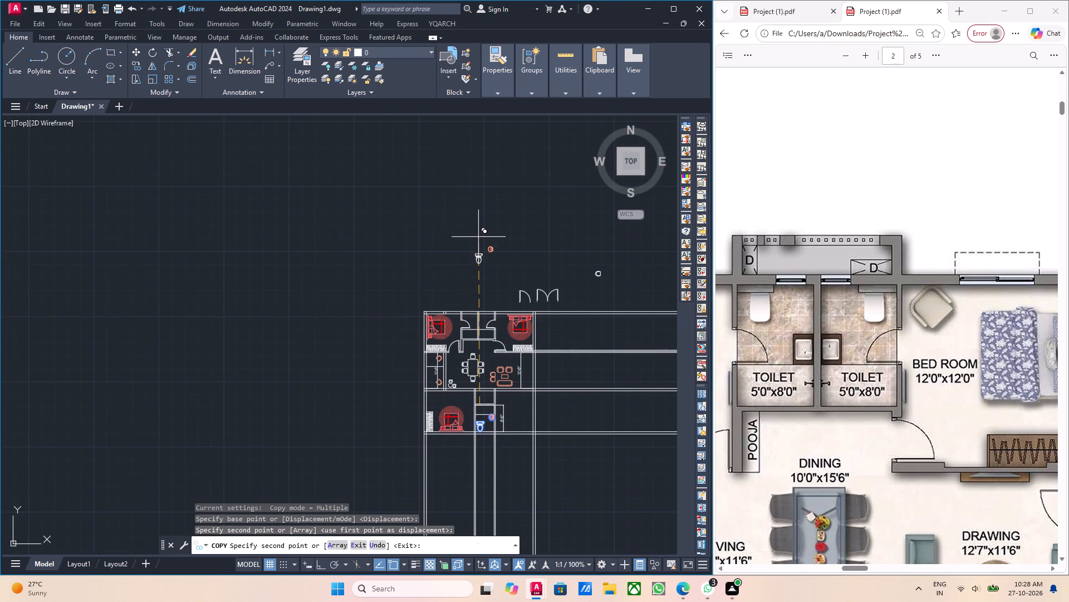
key(Escape)
Rotate the copied WC and washbasin together by 180 degrees in the empty space north of the plan.
scroll(497, 265, up, 2)
drag(496, 265, 423, 222)
click(374, 178)
middle_drag(470, 239, 458, 243)
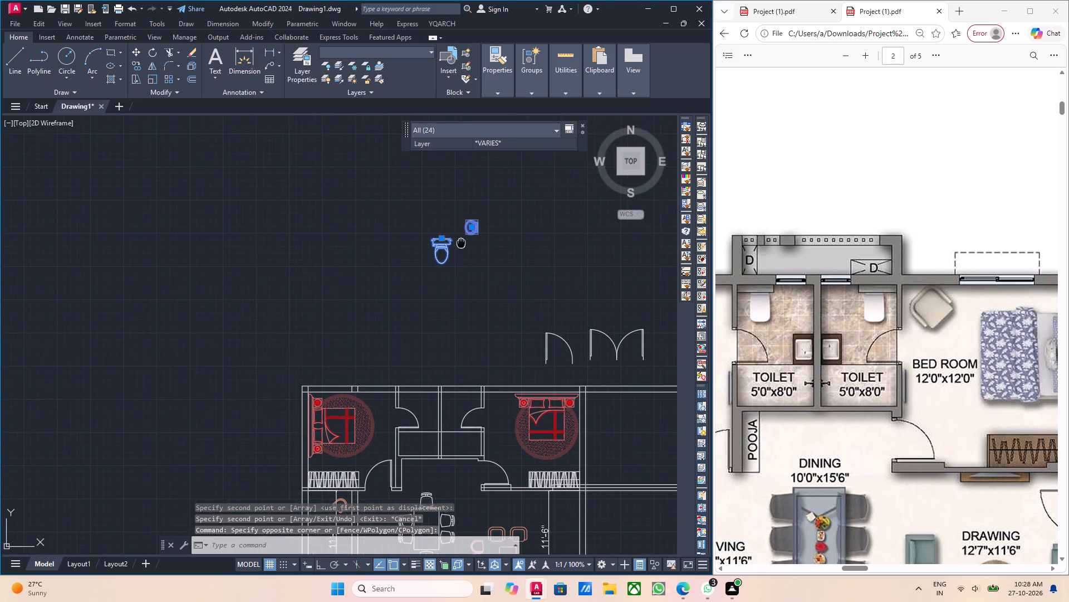
middle_drag(458, 243, 421, 243)
text(ro)
key(Return)
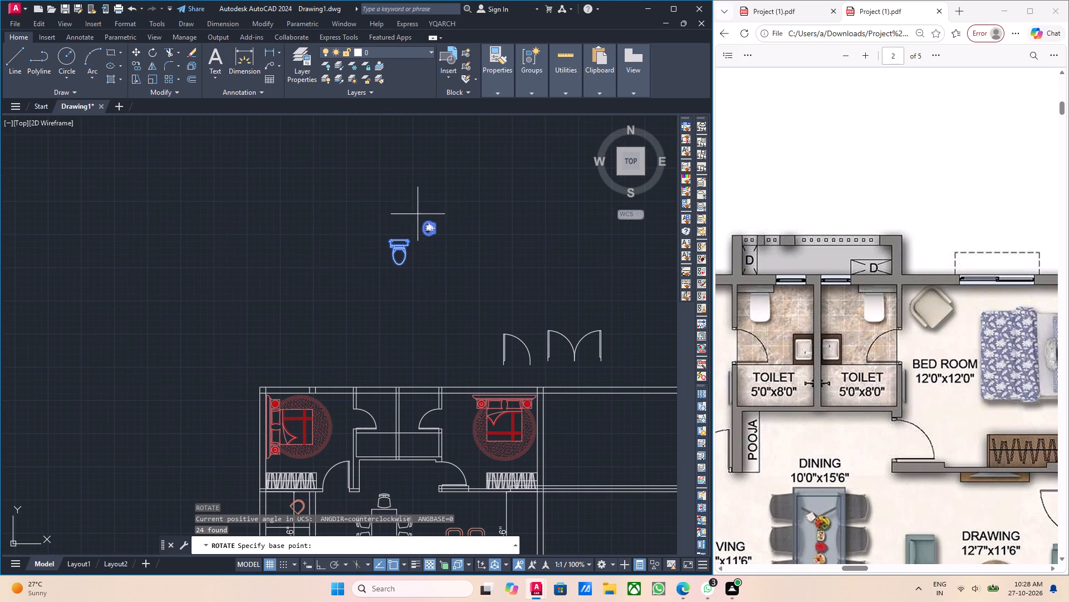
click(416, 211)
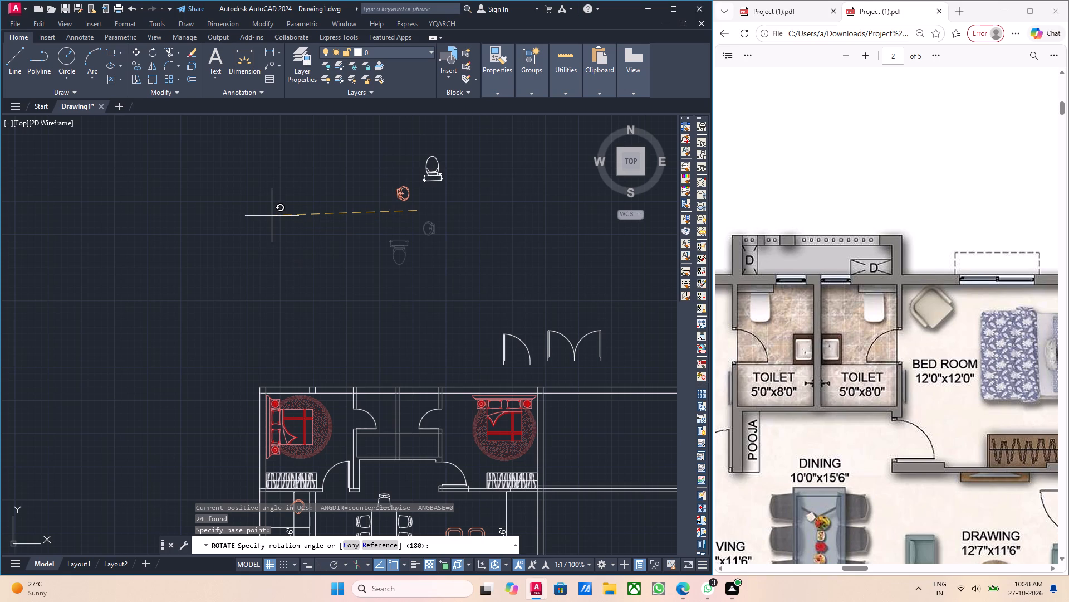
text(180)
key(Return)
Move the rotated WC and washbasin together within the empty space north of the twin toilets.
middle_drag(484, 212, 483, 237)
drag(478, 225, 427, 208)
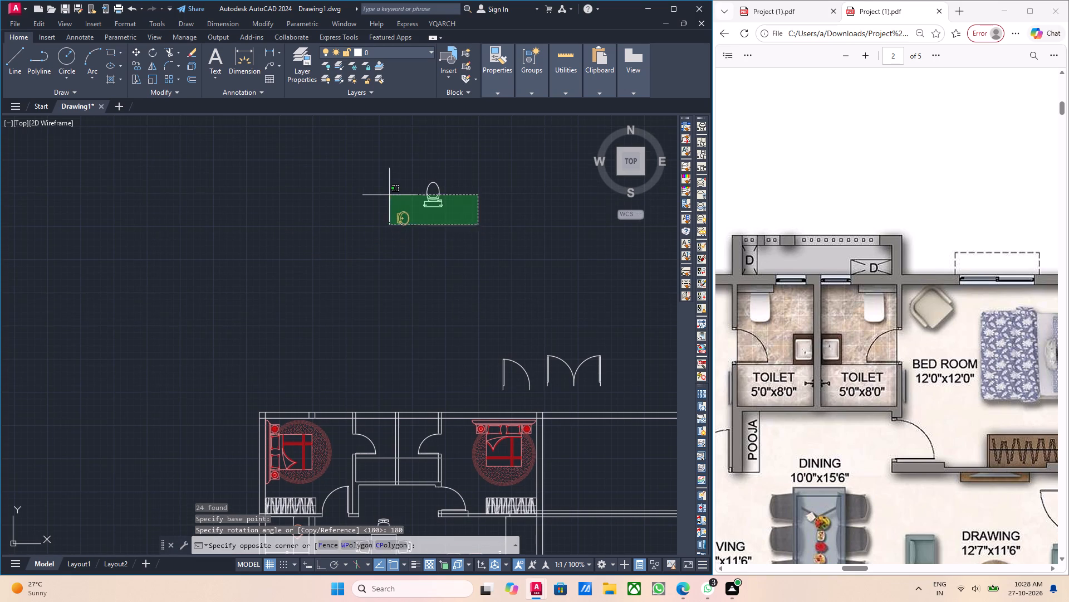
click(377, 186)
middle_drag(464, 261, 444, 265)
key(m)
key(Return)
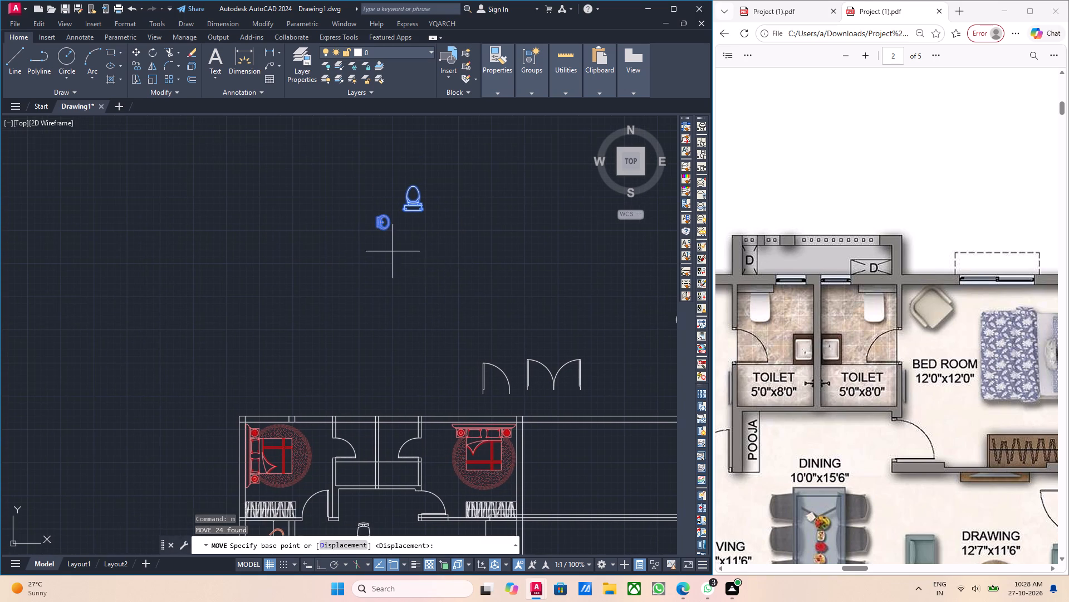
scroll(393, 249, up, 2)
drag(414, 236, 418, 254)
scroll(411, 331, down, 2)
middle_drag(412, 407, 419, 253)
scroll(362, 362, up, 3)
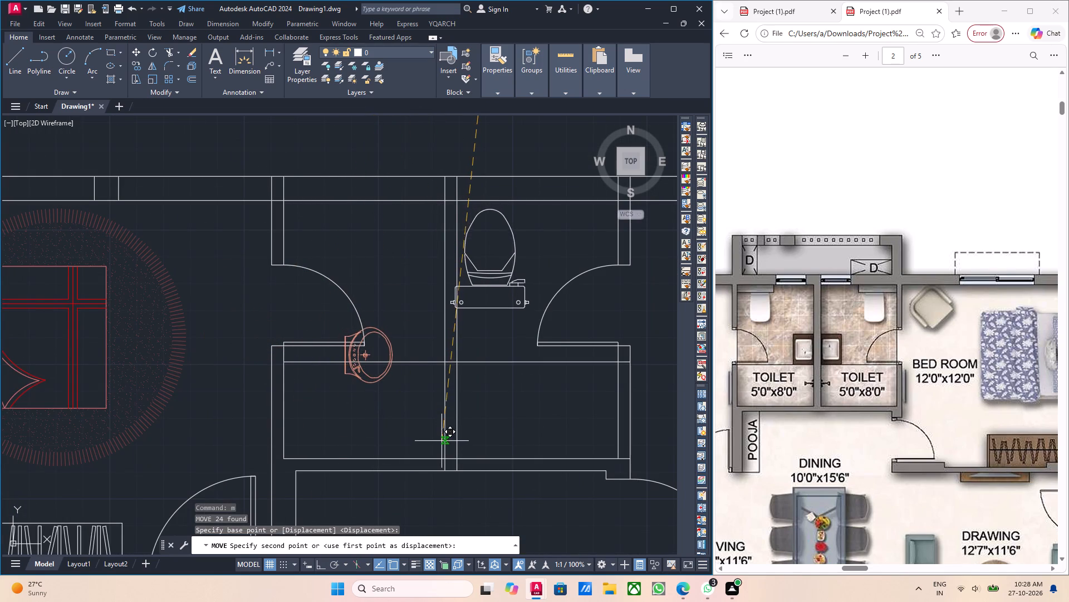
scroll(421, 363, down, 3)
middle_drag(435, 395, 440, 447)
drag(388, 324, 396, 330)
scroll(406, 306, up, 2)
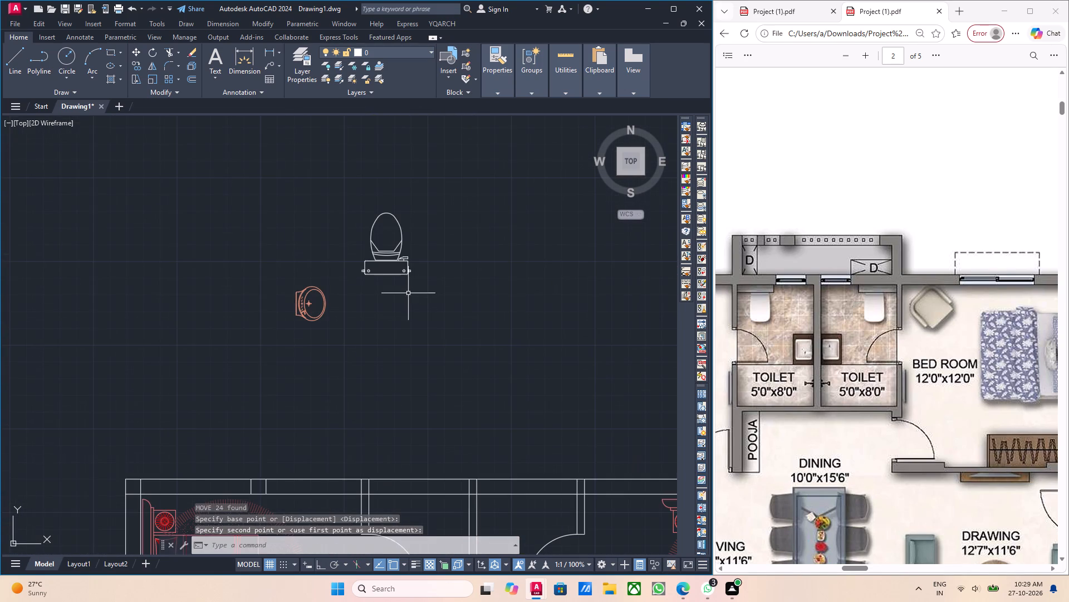
Scale only the WC freehand about a point beside the east end of its cistern.
drag(411, 288, 387, 264)
drag(338, 210, 342, 216)
middle_drag(472, 297, 470, 290)
text(sc)
key(Return)
click(414, 260)
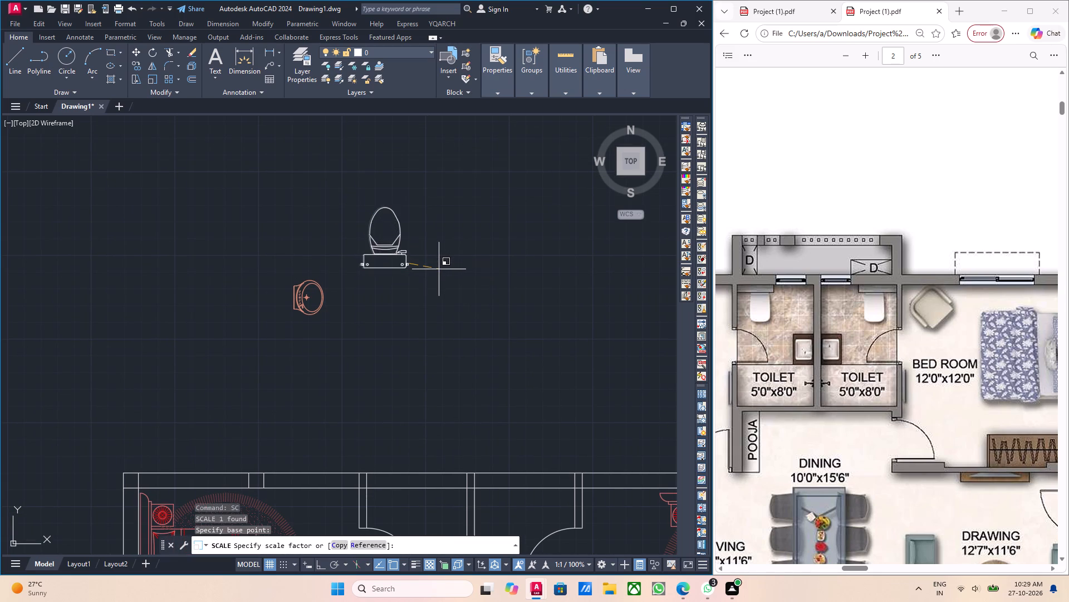
click(439, 270)
Move the WC from the empty space into the west 5'0"x8'0" toilet, near the door swing.
drag(411, 275, 407, 269)
click(383, 249)
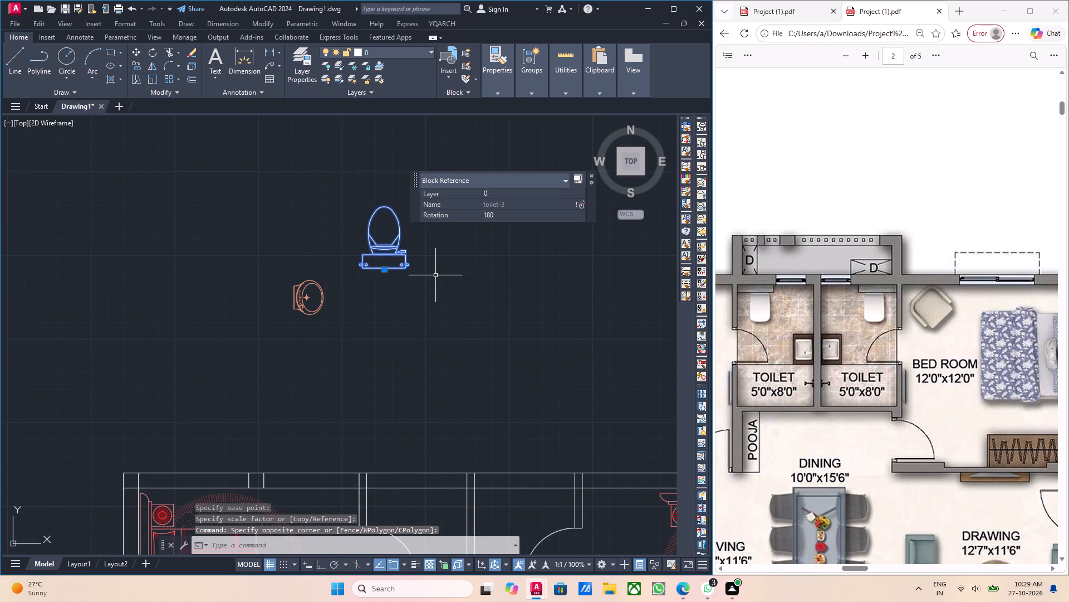
key(m)
key(Return)
drag(422, 256, 430, 265)
middle_drag(405, 406, 471, 273)
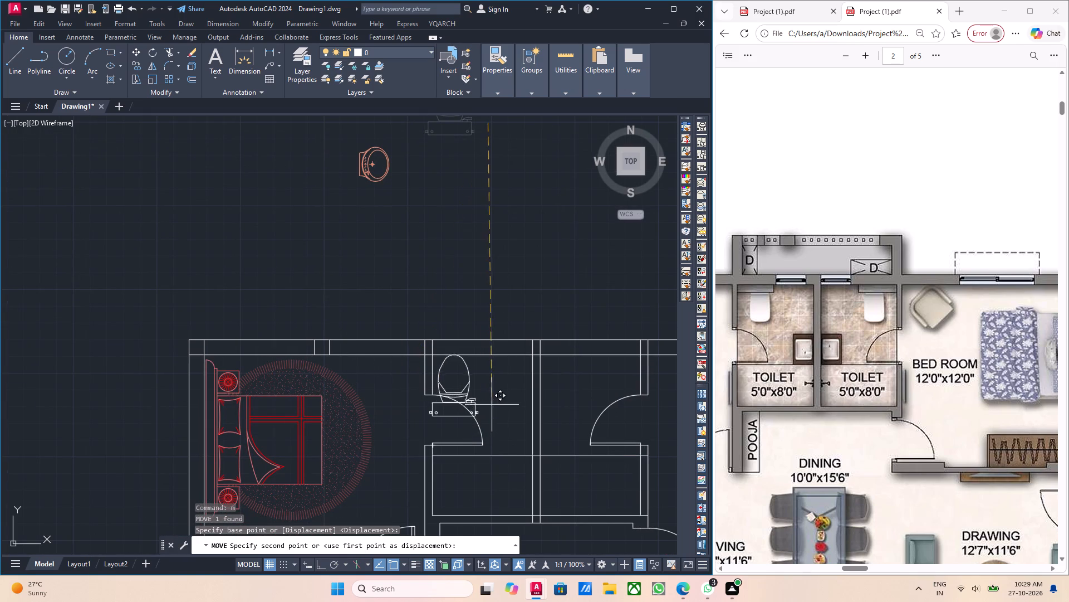
scroll(527, 410, up, 2)
click(511, 398)
Scale the WC in the west toilet down freehand to roughly 60 percent, using a base point on its cistern.
drag(491, 417, 468, 404)
click(402, 374)
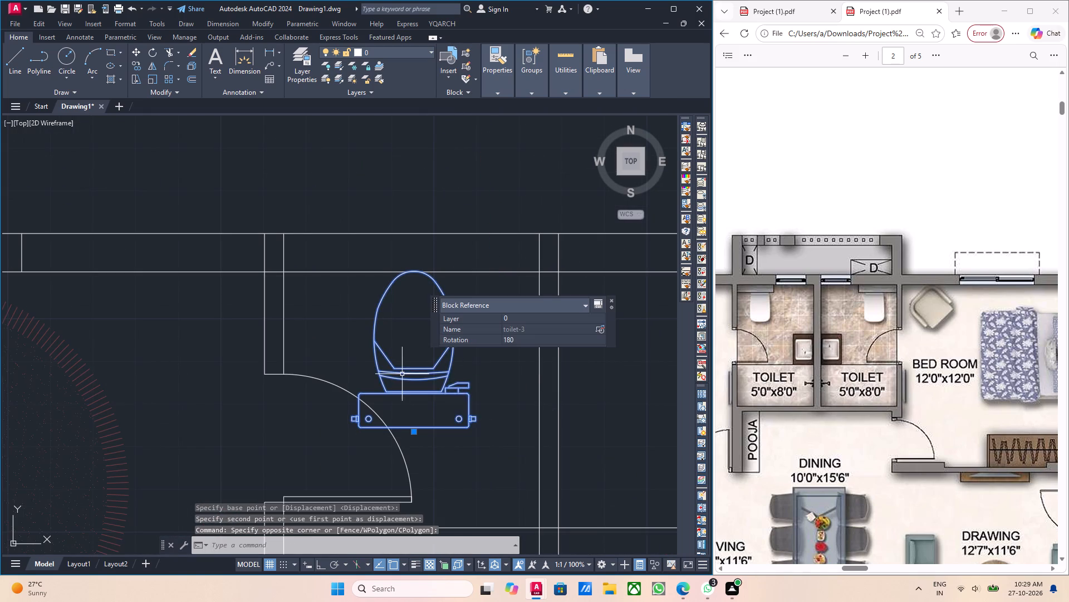
middle_drag(457, 419, 455, 411)
text(sc)
key(Return)
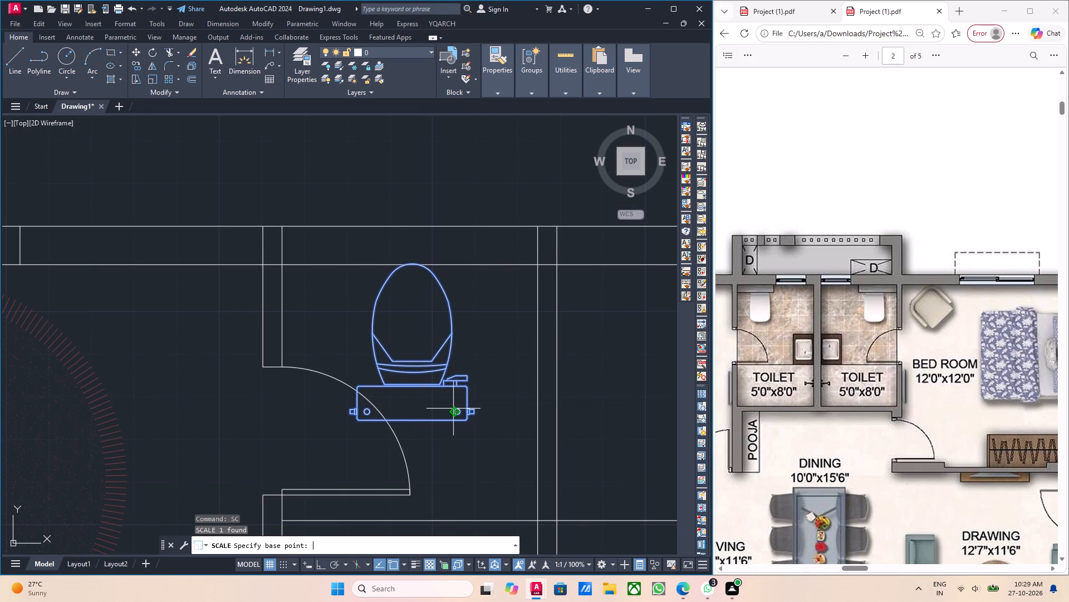
click(453, 399)
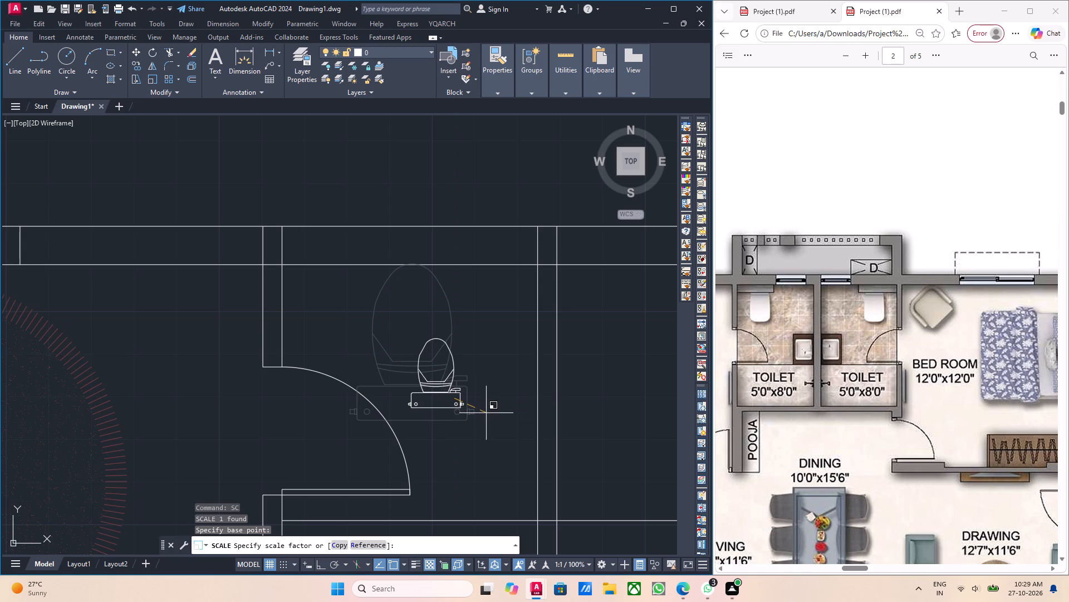
click(495, 424)
Move the reduced WC northwest to sit near the west toilet's north wall, clear of the door swing.
click(463, 416)
click(437, 399)
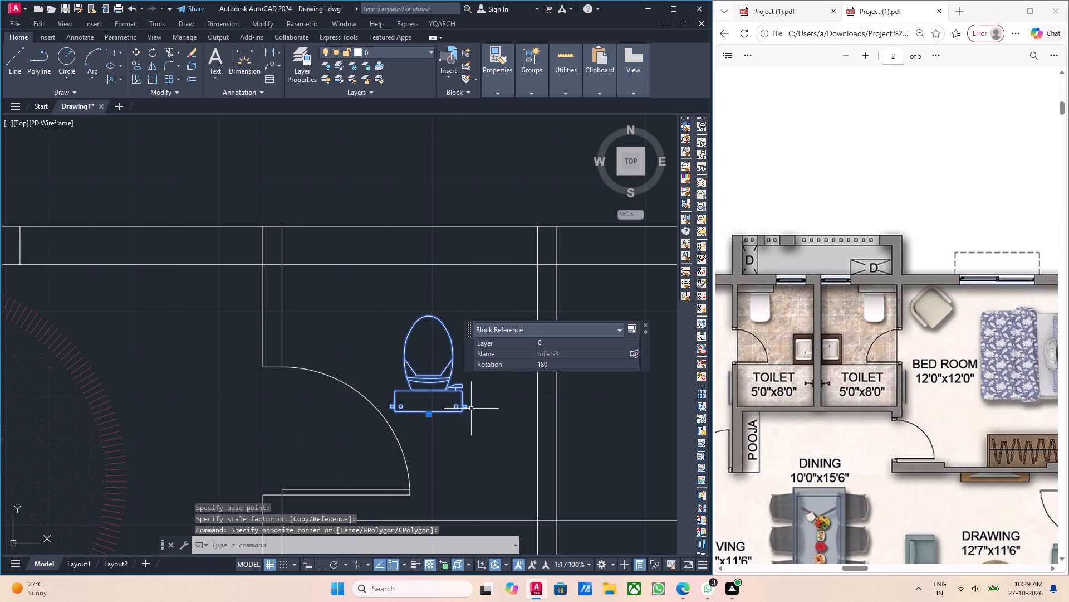
middle_drag(485, 413, 481, 407)
key(m)
key(Return)
click(468, 370)
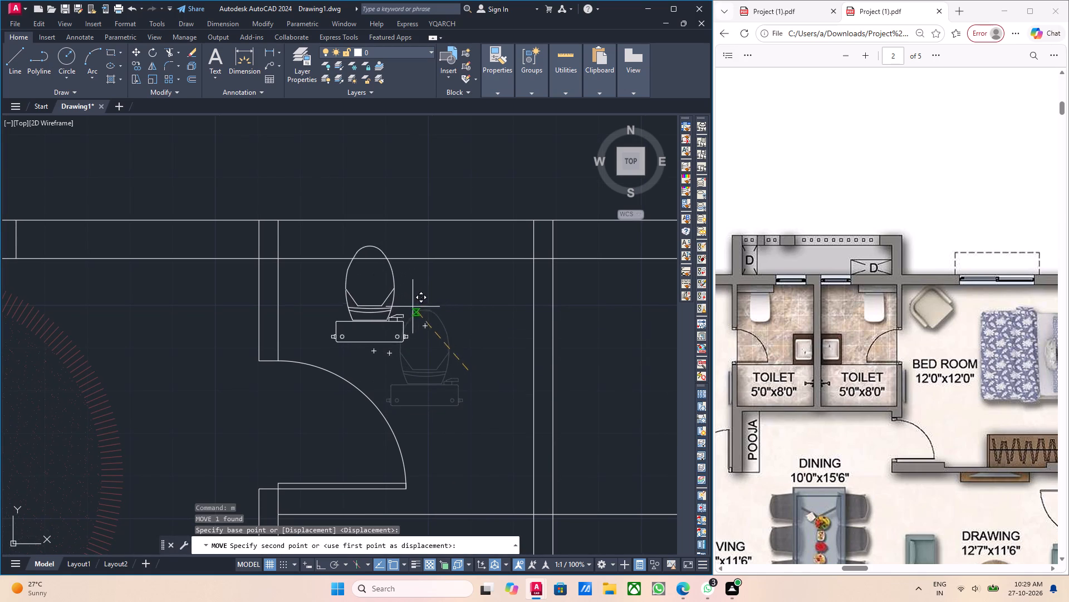
click(405, 324)
Mirror the washbasin north of the plan about a vertical line with Ortho on, erasing the original.
scroll(452, 352, down, 3)
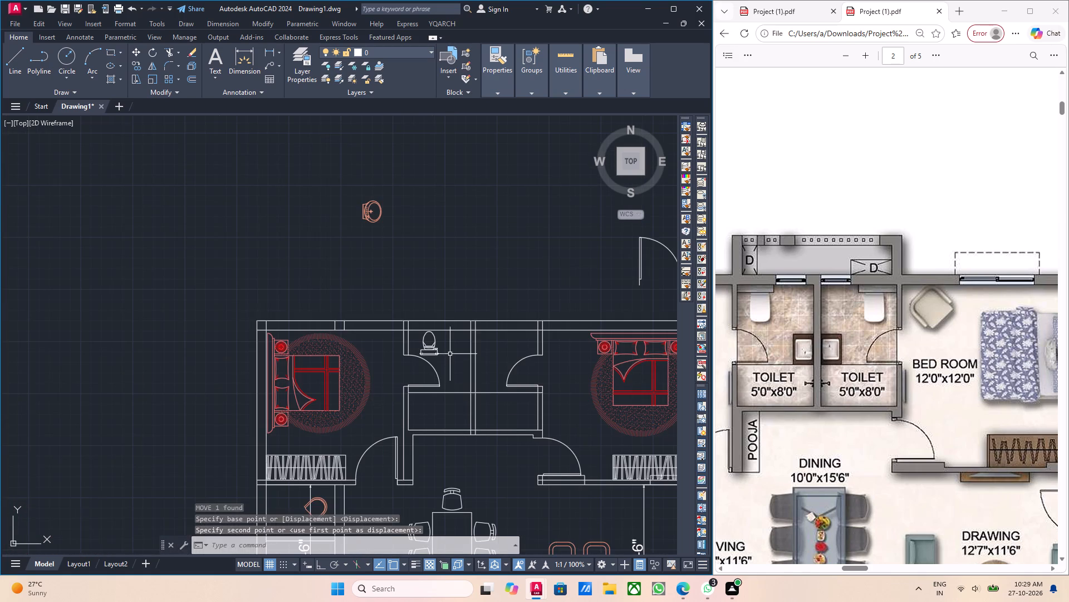
middle_drag(488, 382, 496, 397)
middle_drag(428, 361, 444, 375)
drag(413, 266, 392, 253)
drag(361, 230, 367, 234)
middle_drag(445, 289, 440, 289)
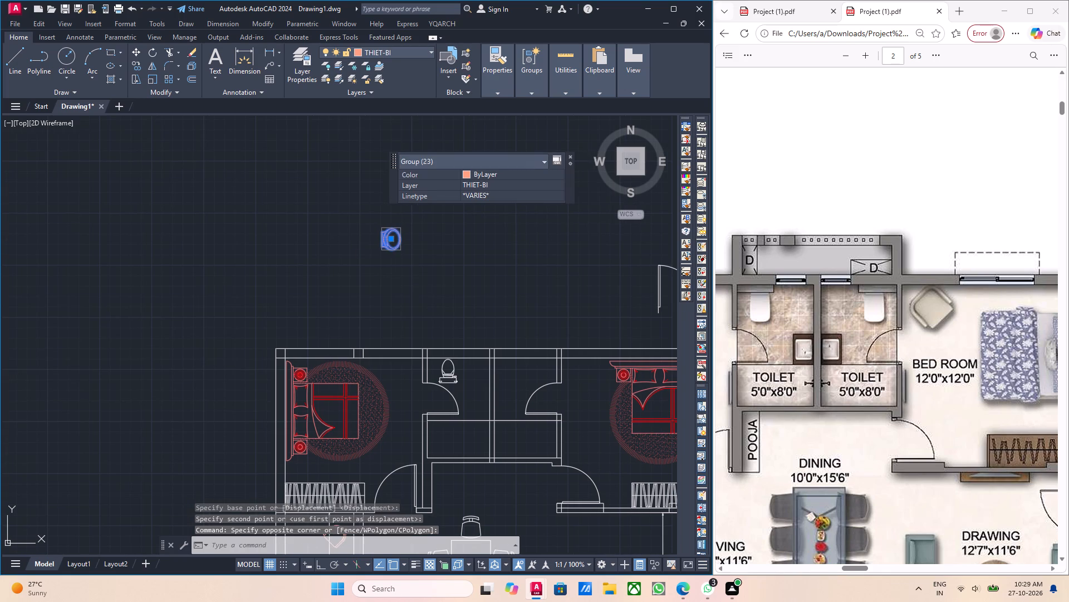
text(mu)
key(BackSpace)
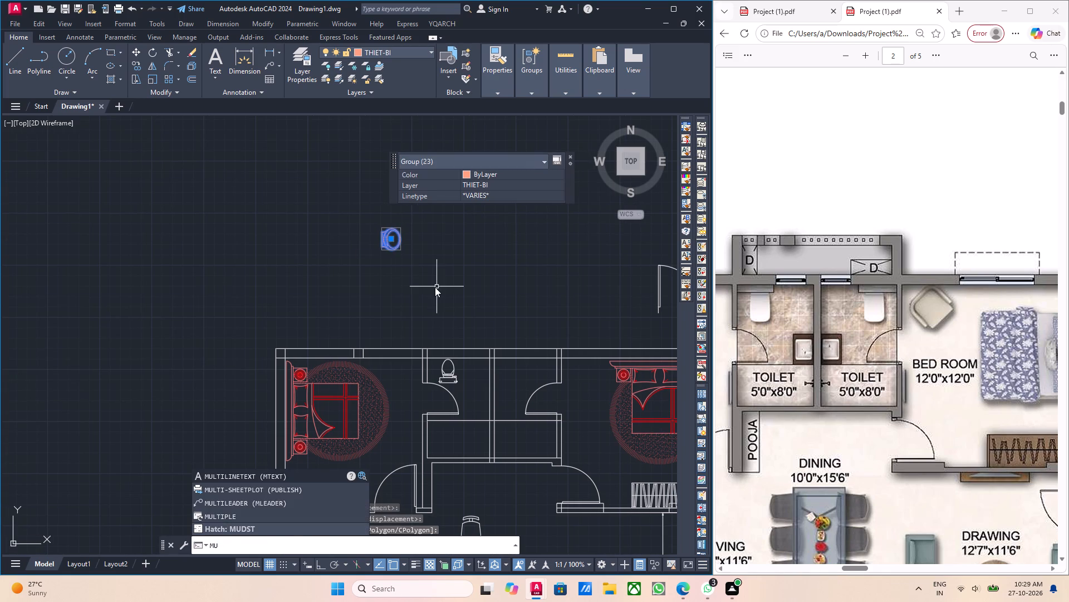
key(i)
key(Return)
click(396, 250)
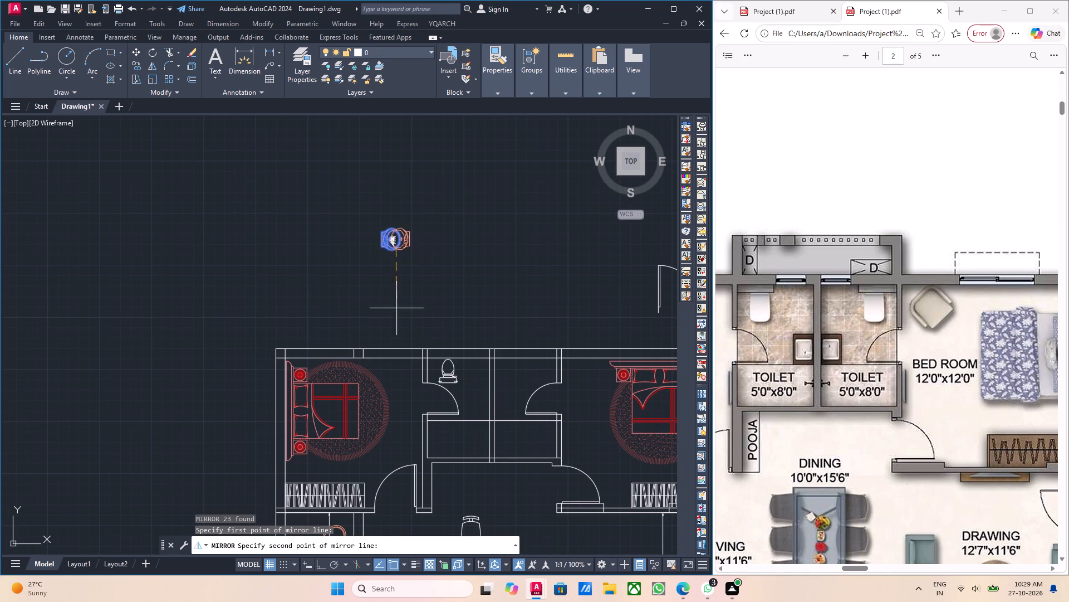
key(F8)
click(404, 314)
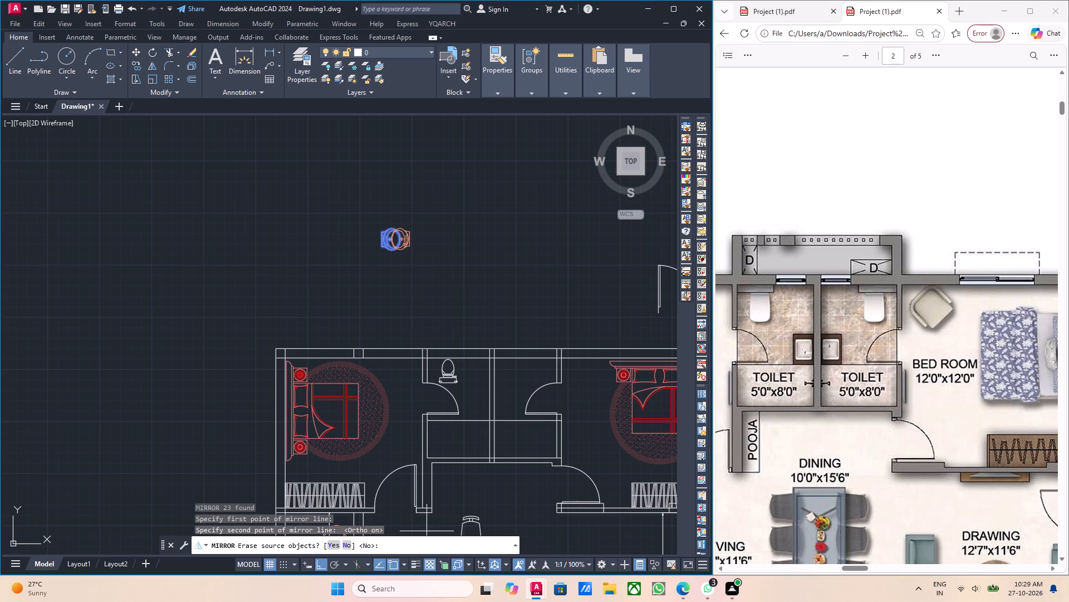
click(332, 543)
Move the mirrored washbasin, with Ortho off, into the west toilet against the shared partition, just above the horizontal line.
middle_drag(385, 296, 424, 324)
drag(503, 282, 470, 276)
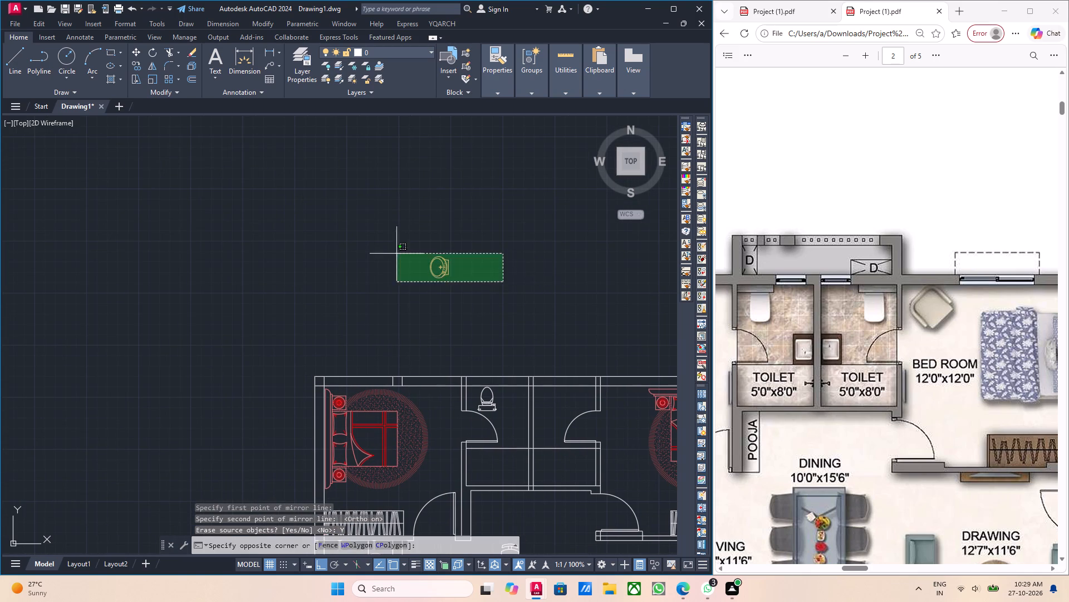
drag(391, 249, 406, 255)
middle_drag(514, 270, 502, 261)
key(m)
key(Return)
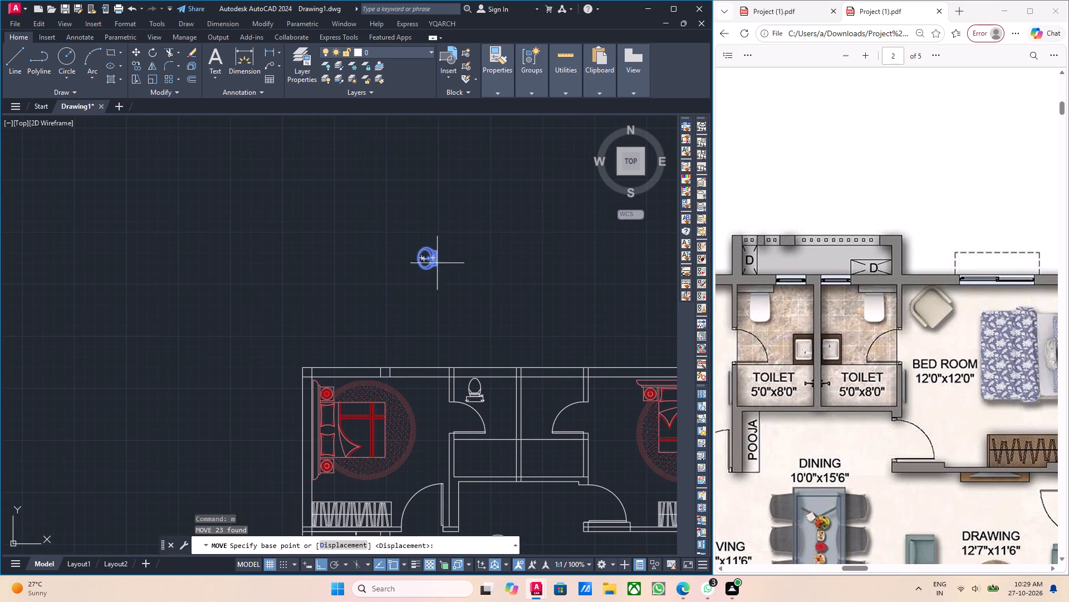
drag(433, 269, 439, 271)
scroll(545, 431, up, 2)
key(F8)
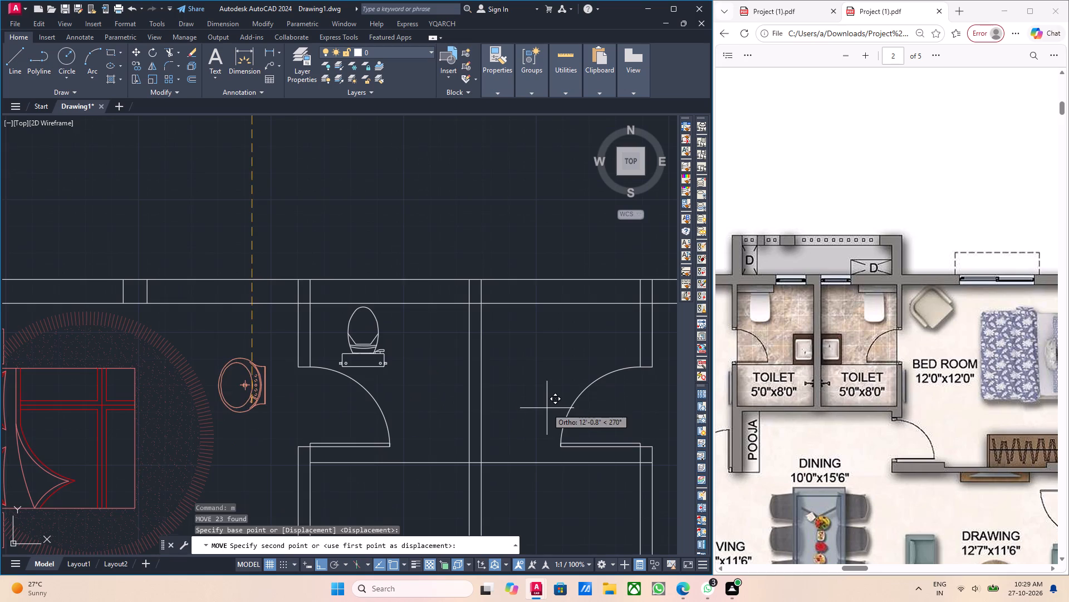
scroll(550, 411, up, 2)
scroll(451, 419, down, 3)
scroll(415, 429, up, 1)
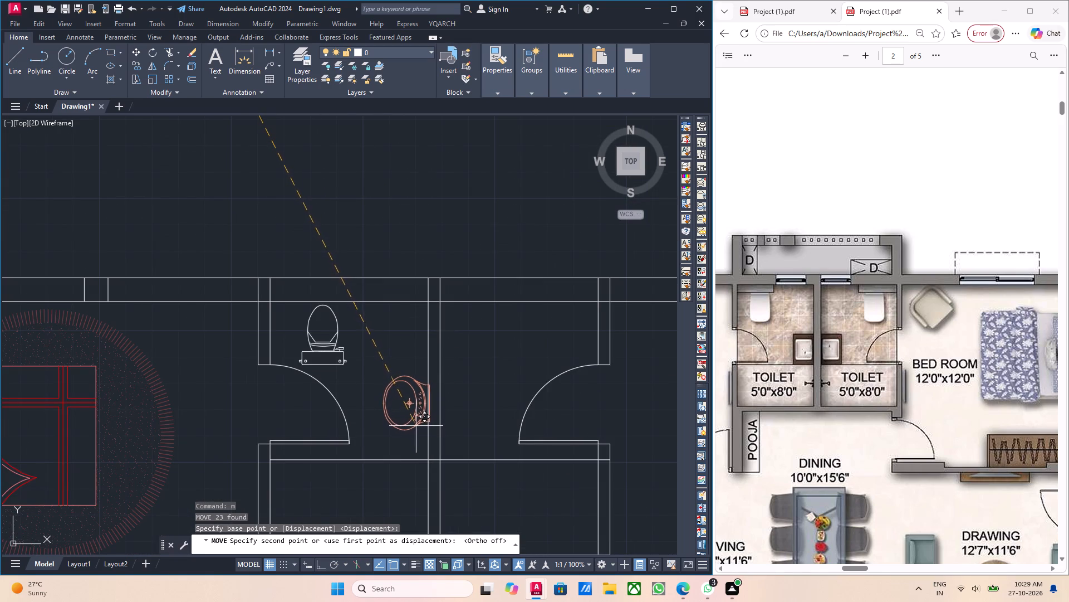
scroll(419, 412, down, 1)
middle_click(417, 407)
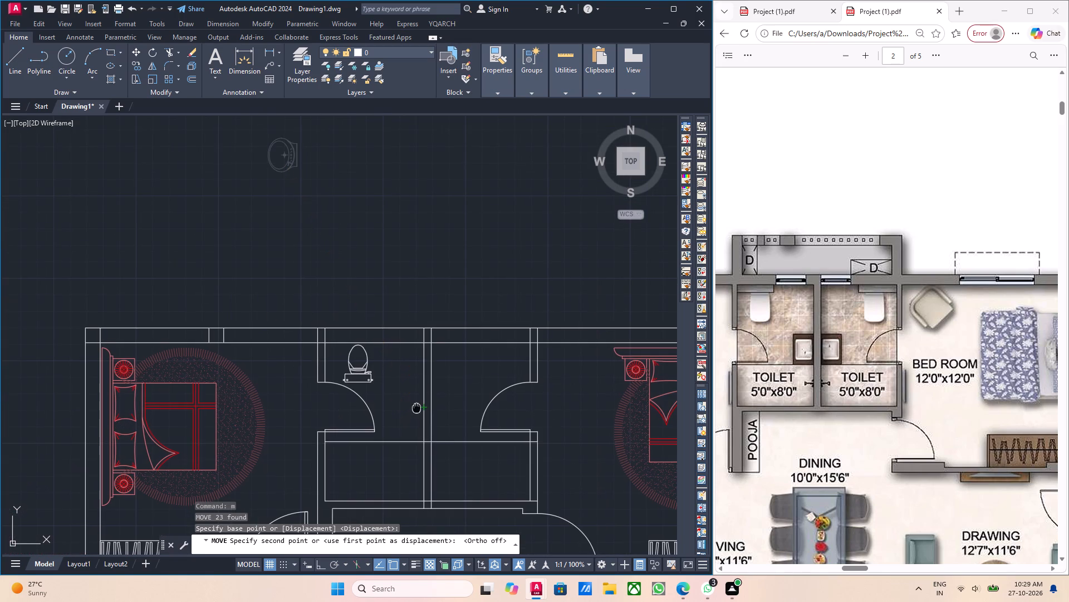
scroll(411, 434, up, 4)
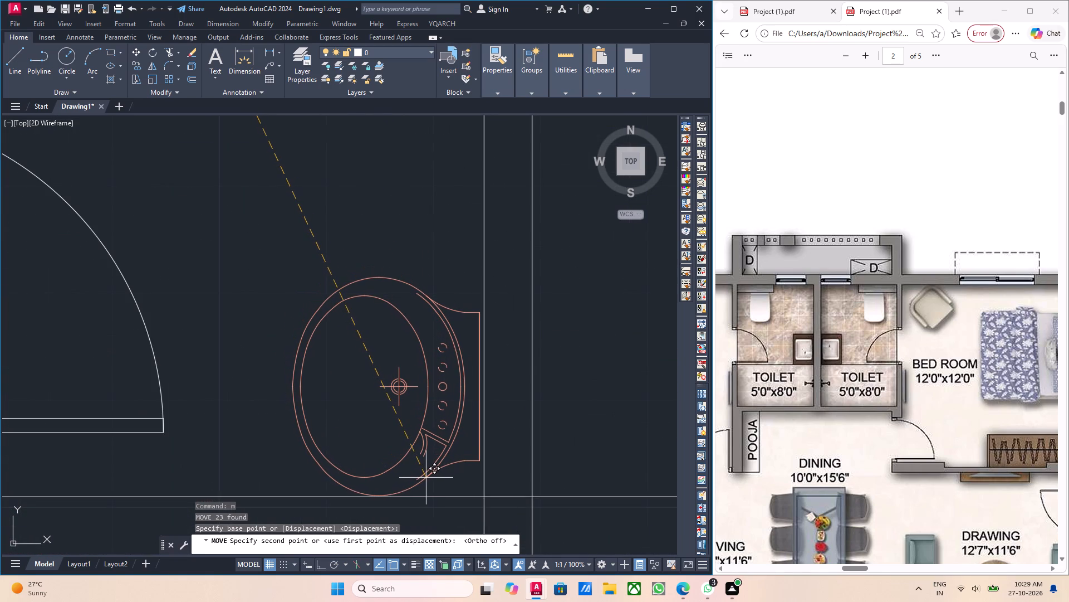
click(426, 478)
scroll(433, 376, down, 3)
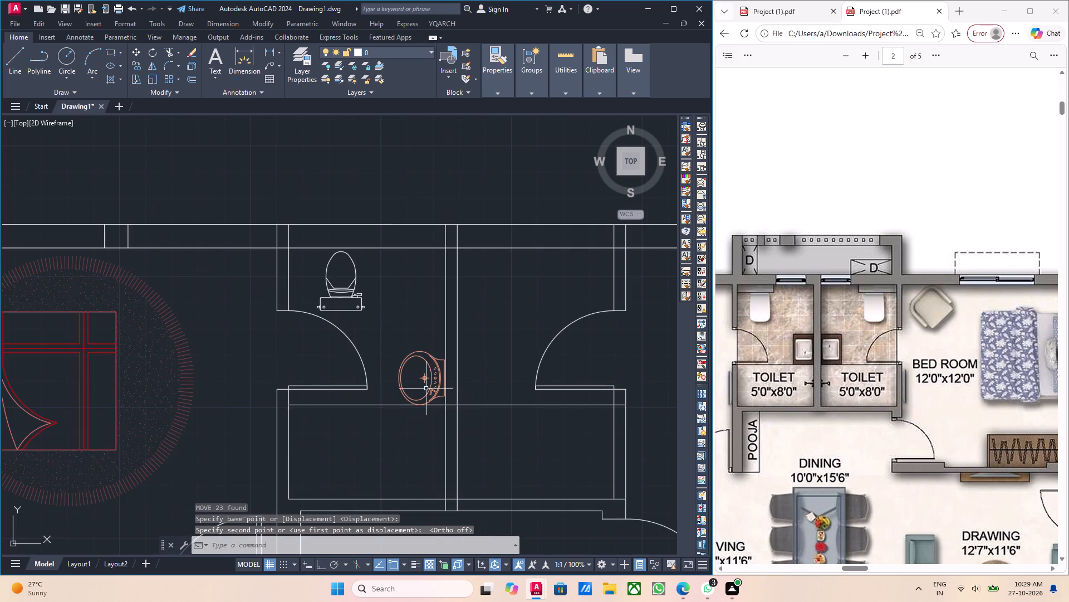
key(Escape)
Mirror the washbasin across the vertical centreline of the shared partition into the east toilet, with Ortho on, keeping the original.
scroll(436, 382, up, 2)
click(435, 383)
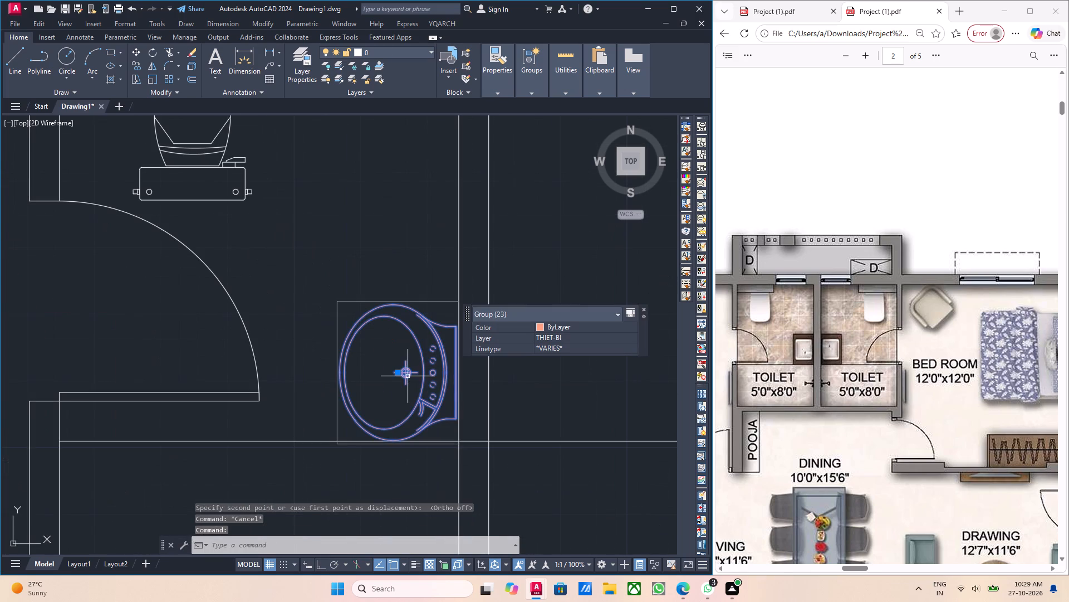
middle_click(464, 425)
key(m)
key(i)
key(Return)
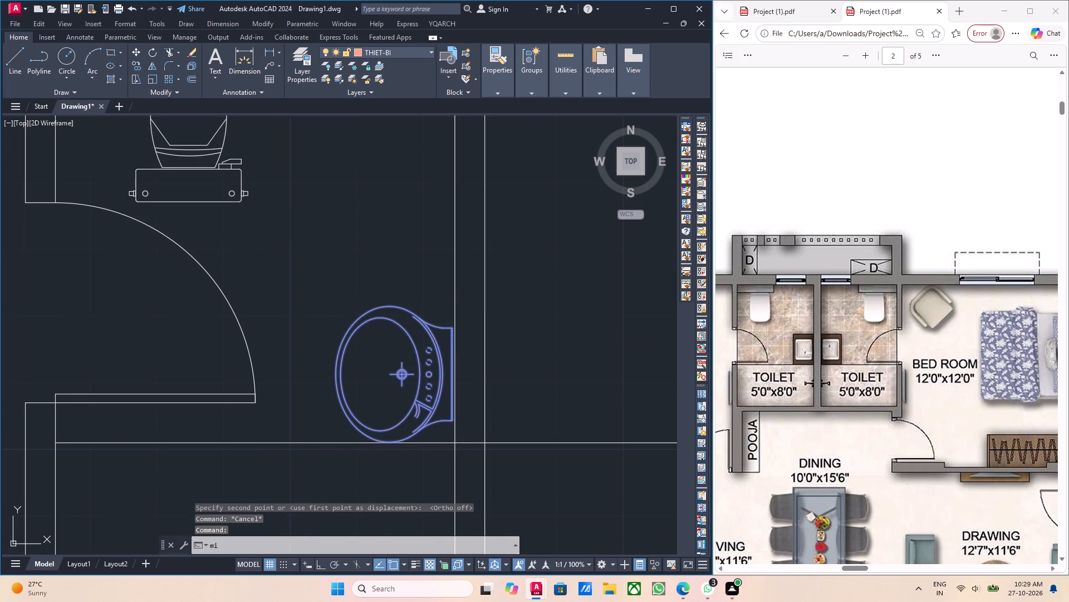
click(469, 443)
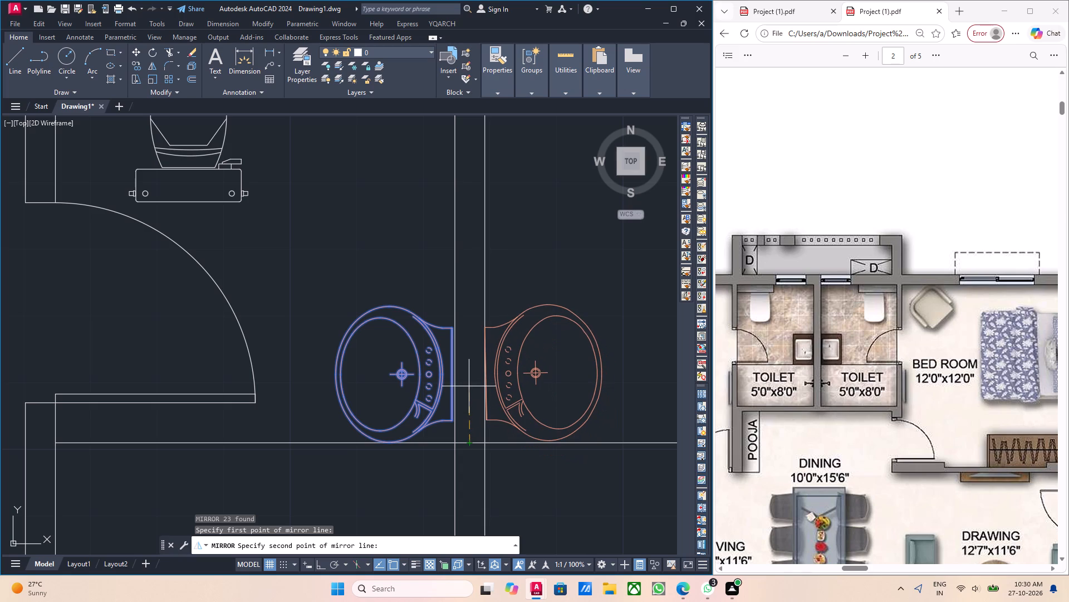
key(F8)
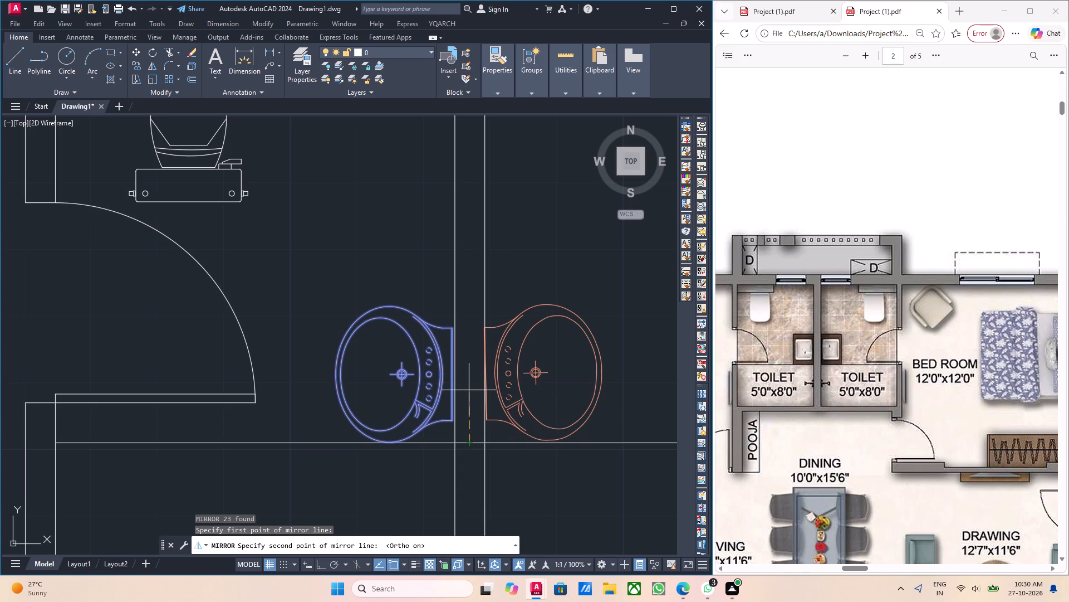
click(469, 390)
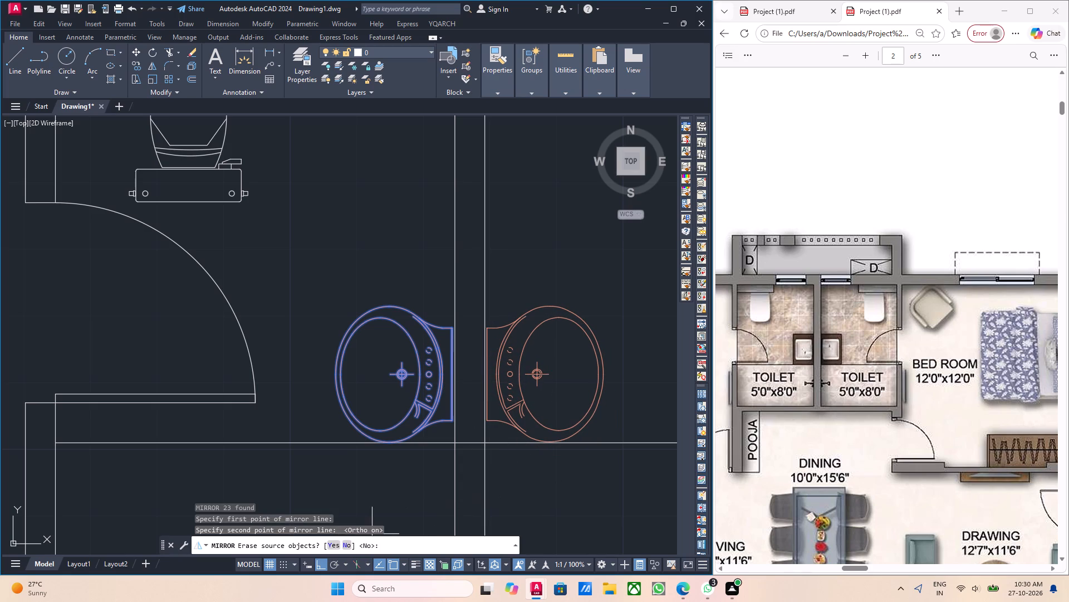
click(345, 543)
Mirror the west toilet's WC across the vertical centreline of the shared partition into the east toilet, keeping the original.
scroll(402, 406, down, 3)
middle_drag(454, 421, 455, 441)
middle_drag(421, 400, 438, 408)
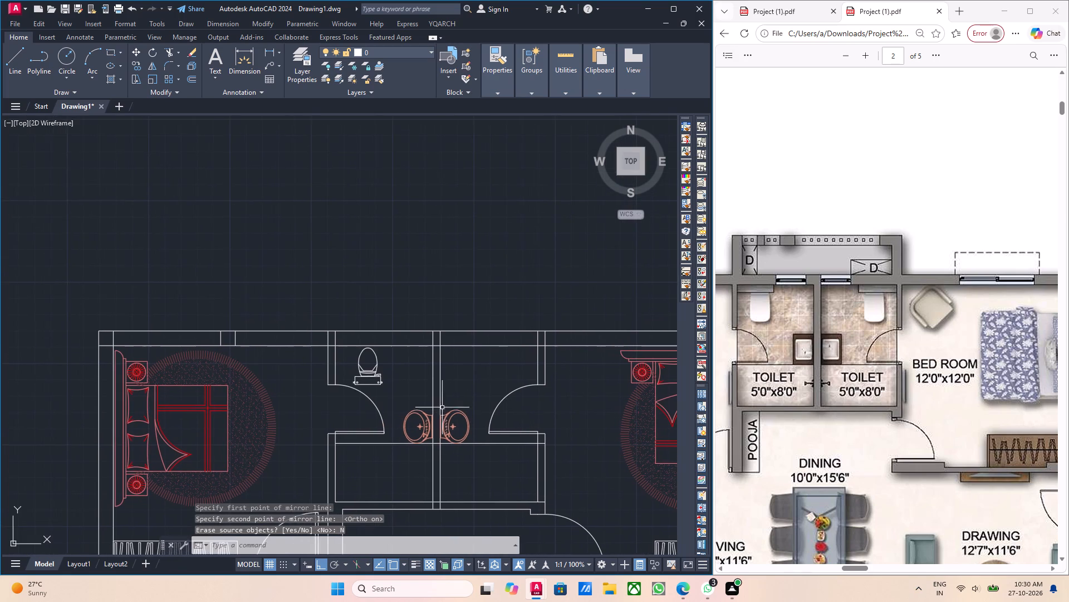
scroll(403, 384, up, 1)
drag(380, 379, 373, 373)
click(334, 358)
middle_drag(445, 372, 431, 388)
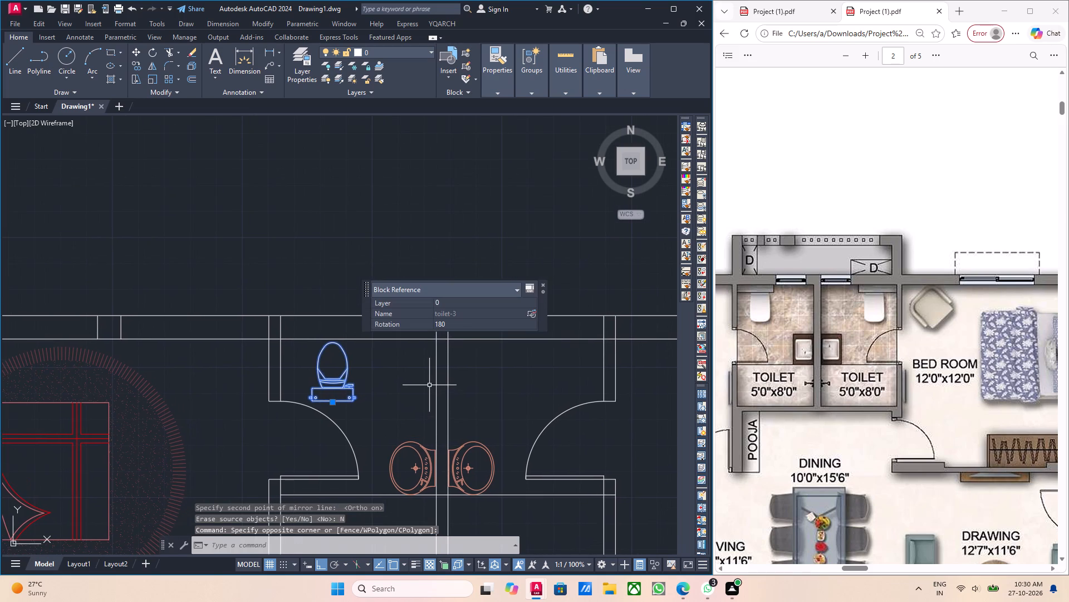
text(mi)
key(Return)
scroll(442, 349, up, 1)
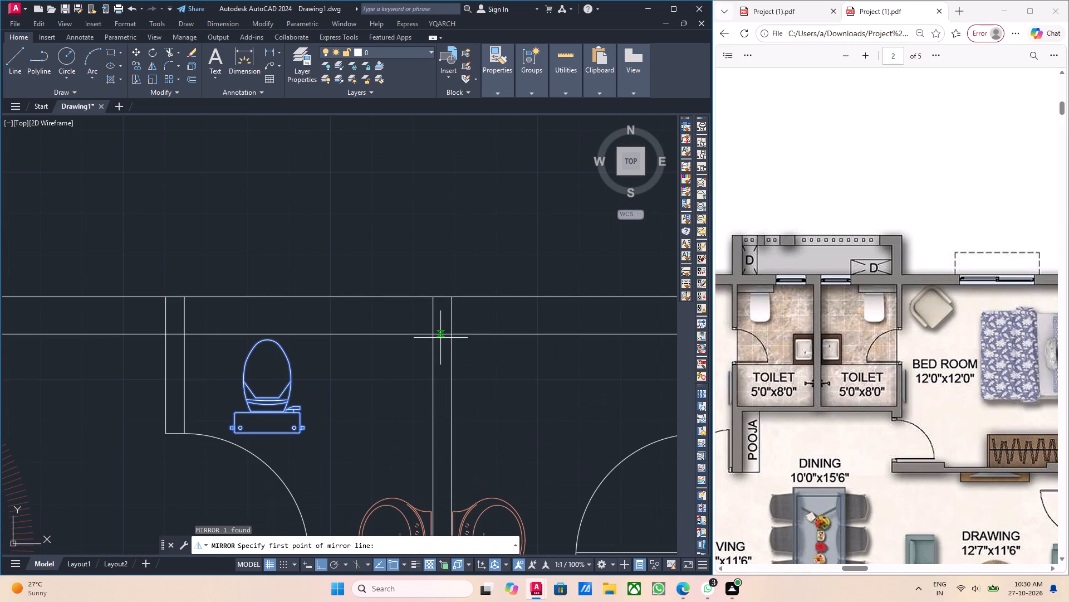
click(440, 335)
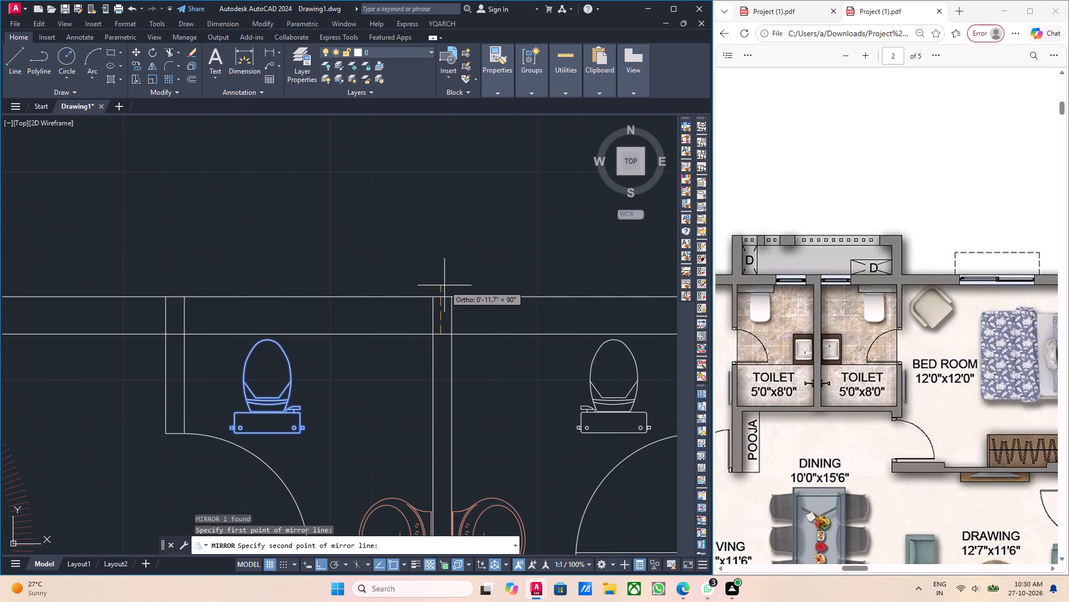
click(444, 285)
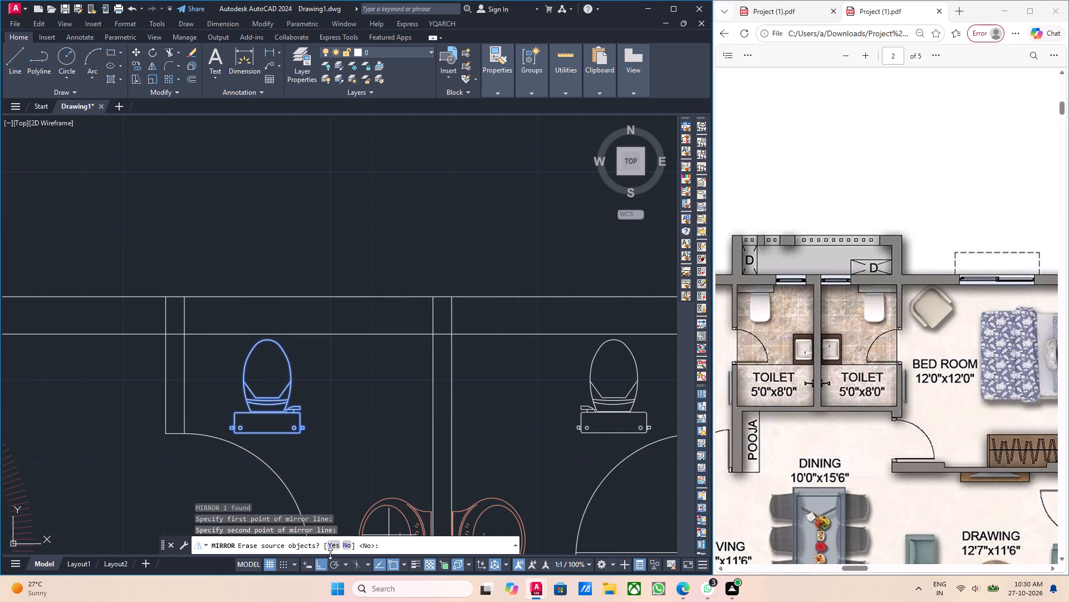
click(349, 547)
scroll(403, 417, down, 2)
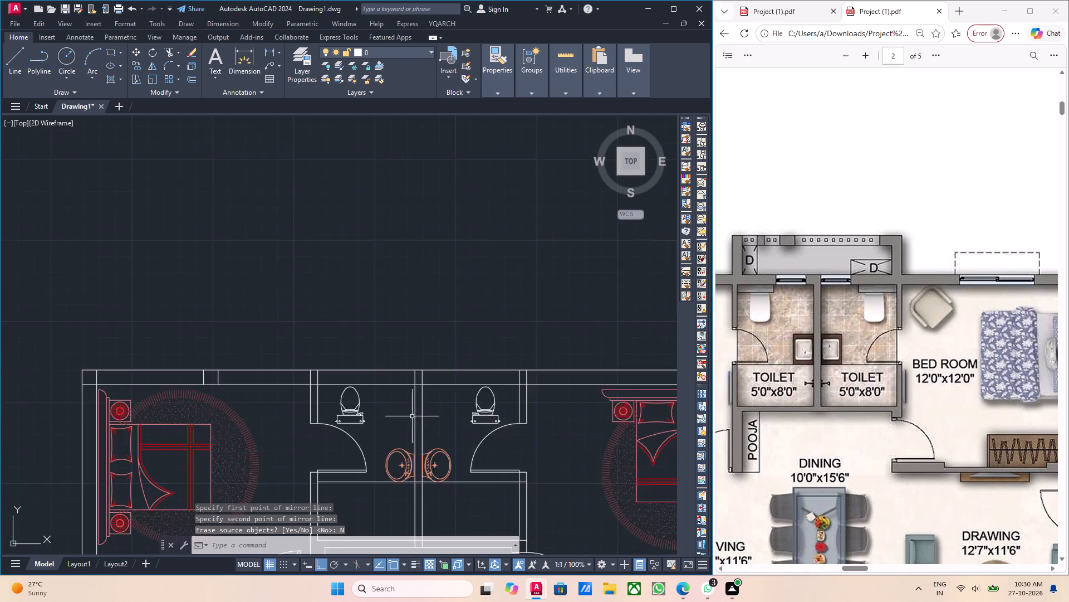
Mirror the west toilet's WC about a horizontal line with Ortho on, erasing the original.
scroll(430, 418, down, 2)
middle_click(473, 424)
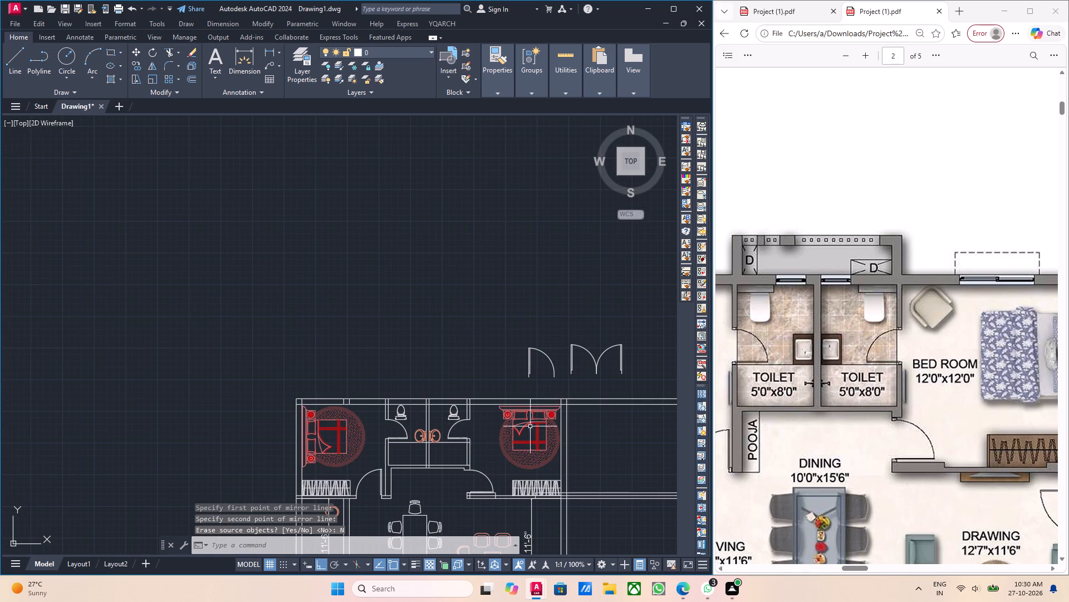
middle_click(626, 435)
scroll(473, 435, up, 3)
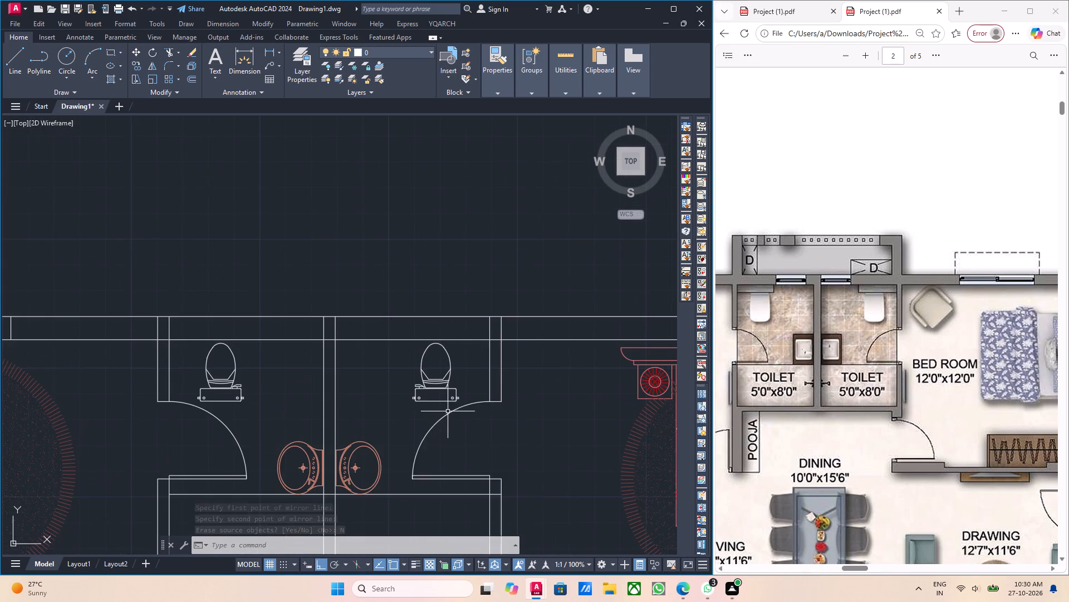
middle_drag(461, 425, 480, 443)
scroll(463, 425, up, 2)
scroll(455, 410, down, 2)
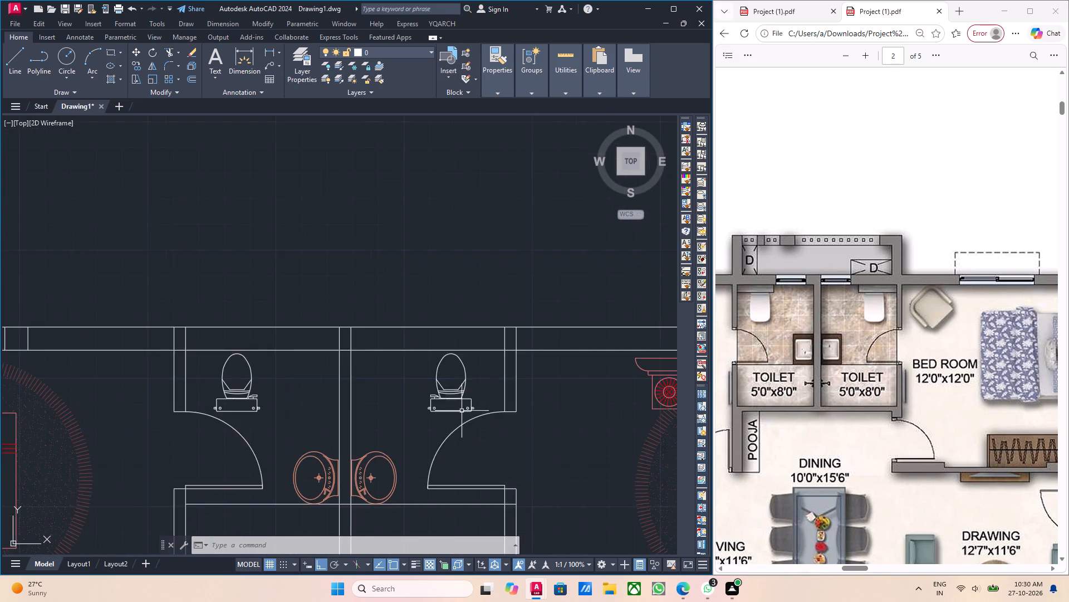
middle_drag(360, 416, 486, 421)
scroll(365, 417, up, 2)
drag(420, 423, 401, 416)
drag(352, 382, 367, 386)
middle_drag(443, 432, 423, 416)
key(m)
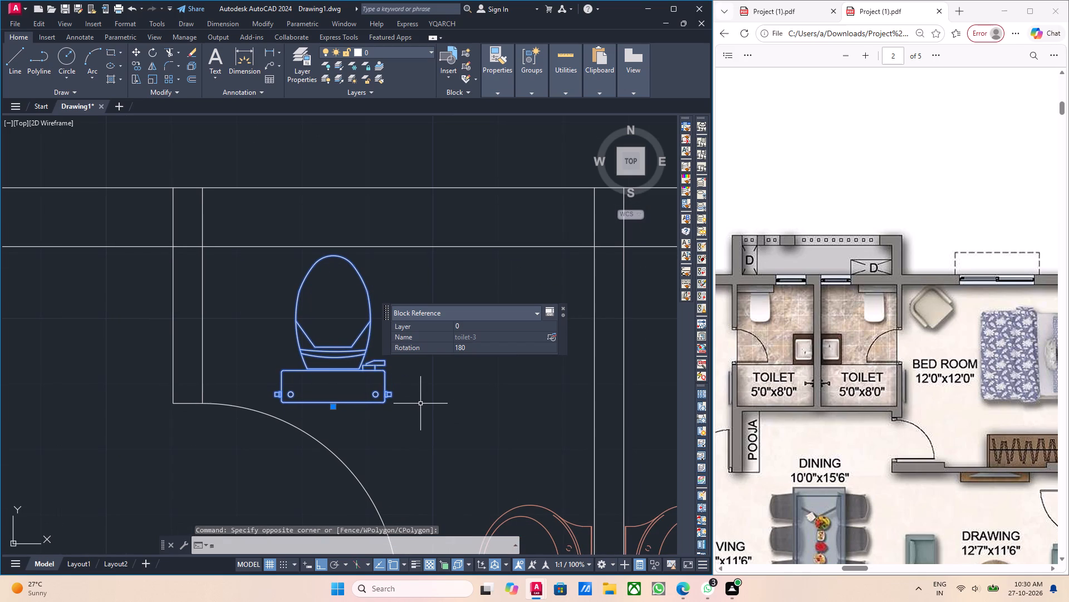
key(i)
key(Return)
click(420, 375)
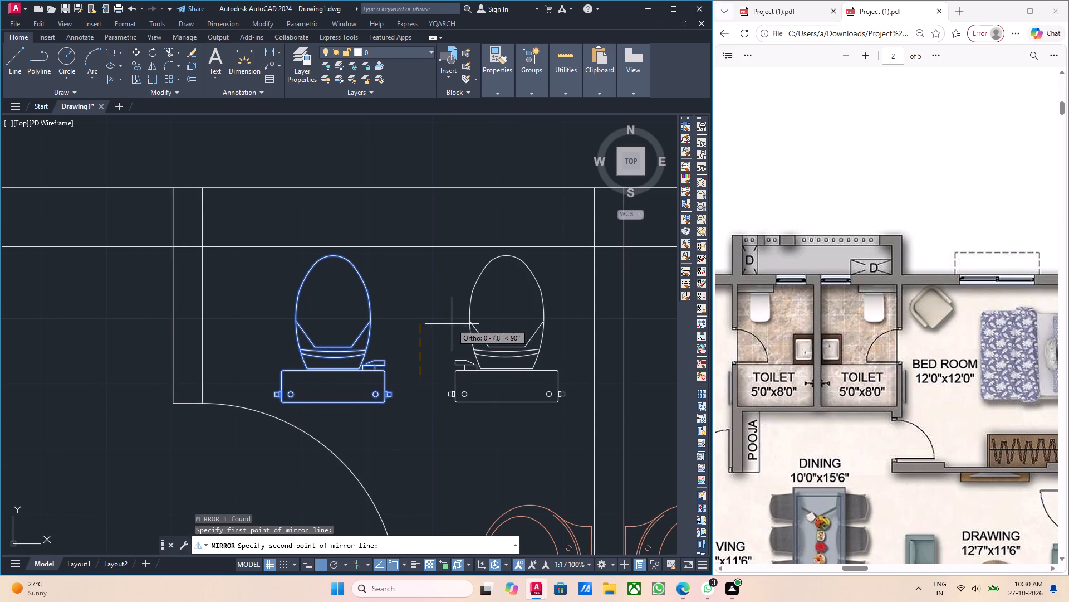
click(479, 412)
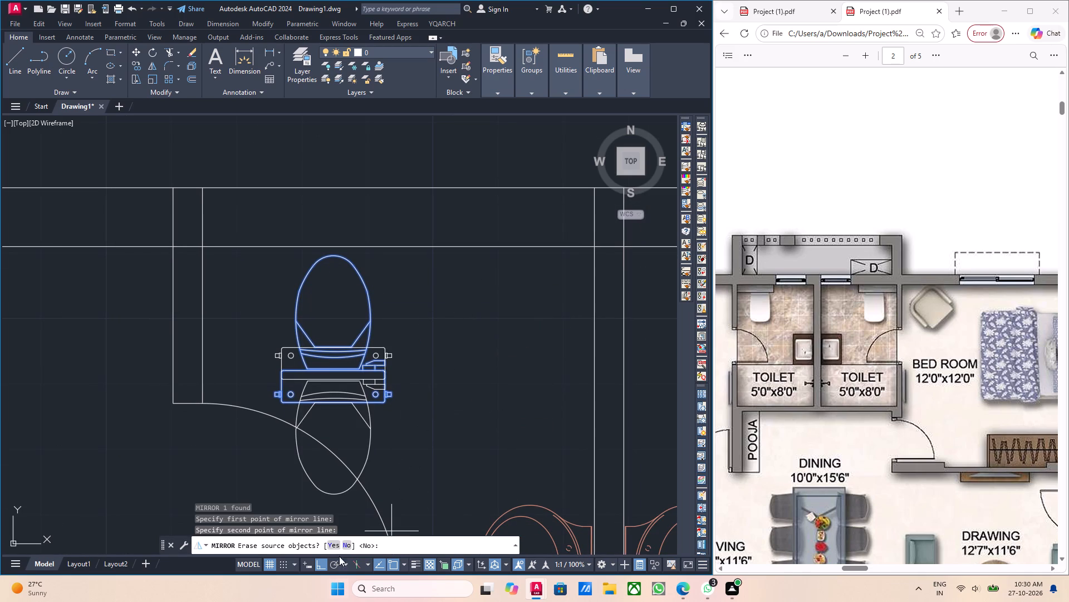
click(327, 540)
click(331, 544)
Move the flipped WC in the west toilet straight north so its tank sits just inside the north wall.
middle_drag(420, 436, 442, 468)
drag(411, 430, 395, 424)
drag(342, 396, 347, 397)
middle_drag(457, 432, 443, 421)
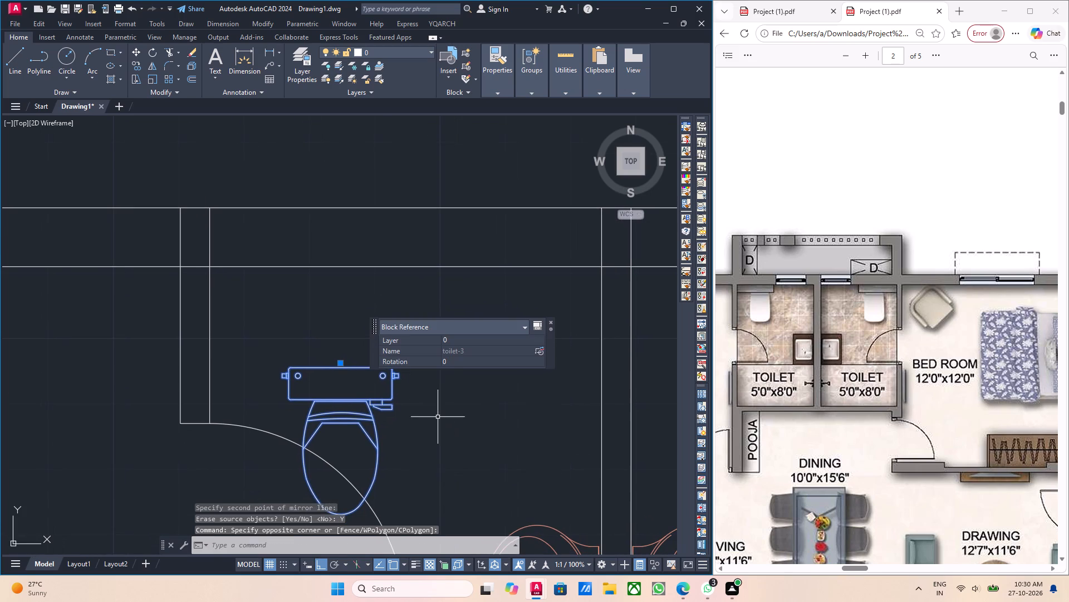
key(m)
key(Return)
click(342, 367)
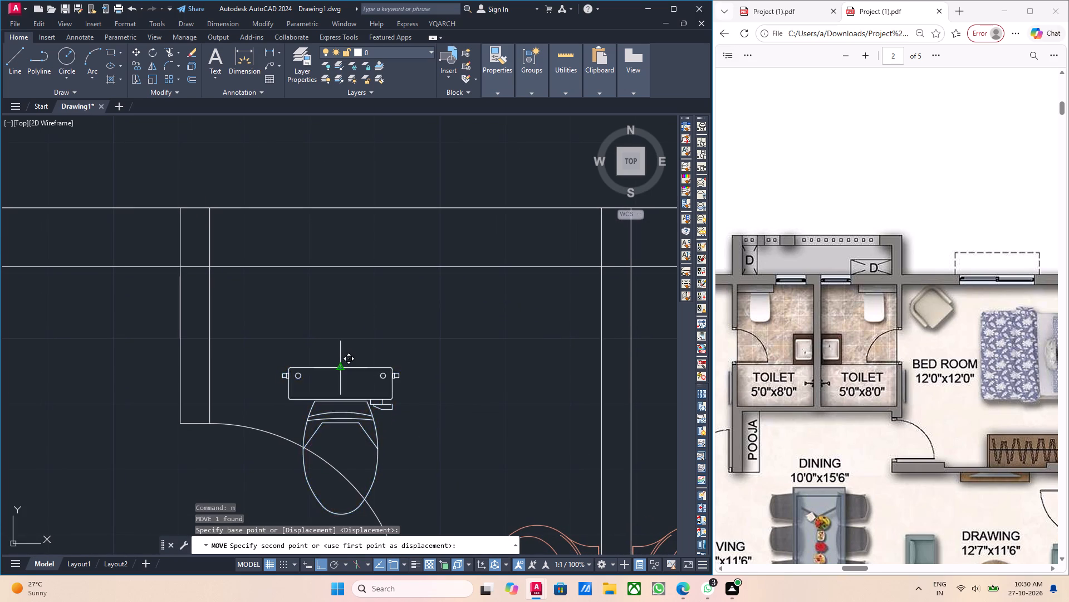
click(343, 278)
Mirror the east toilet's WC about a horizontal line through the back of its tank, erasing the original.
scroll(365, 320, down, 3)
middle_drag(454, 367, 399, 367)
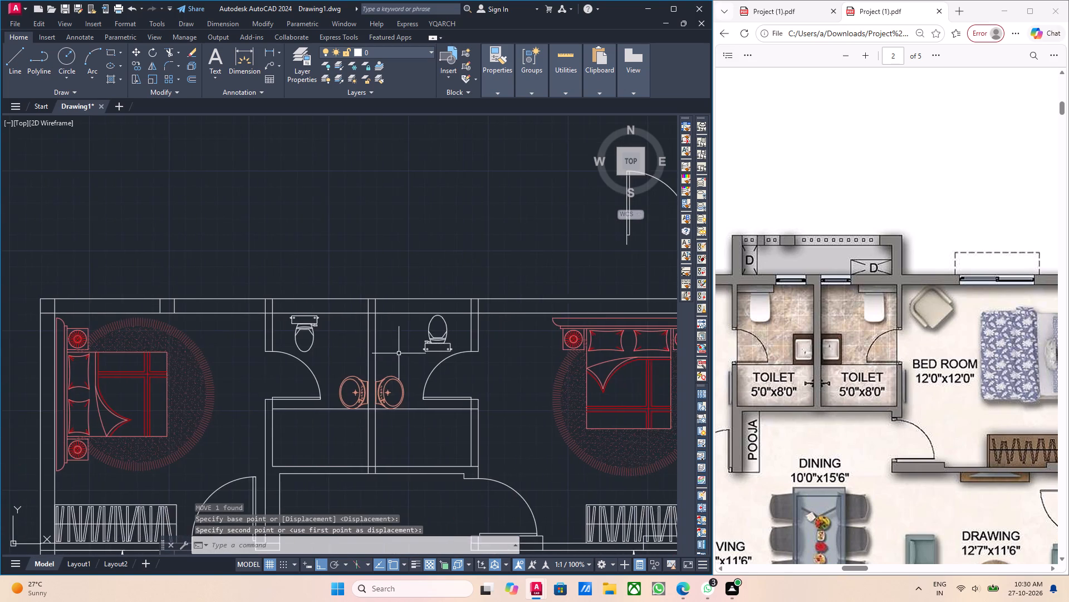
scroll(409, 349, up, 2)
drag(523, 325, 509, 324)
click(462, 310)
middle_drag(497, 332, 484, 339)
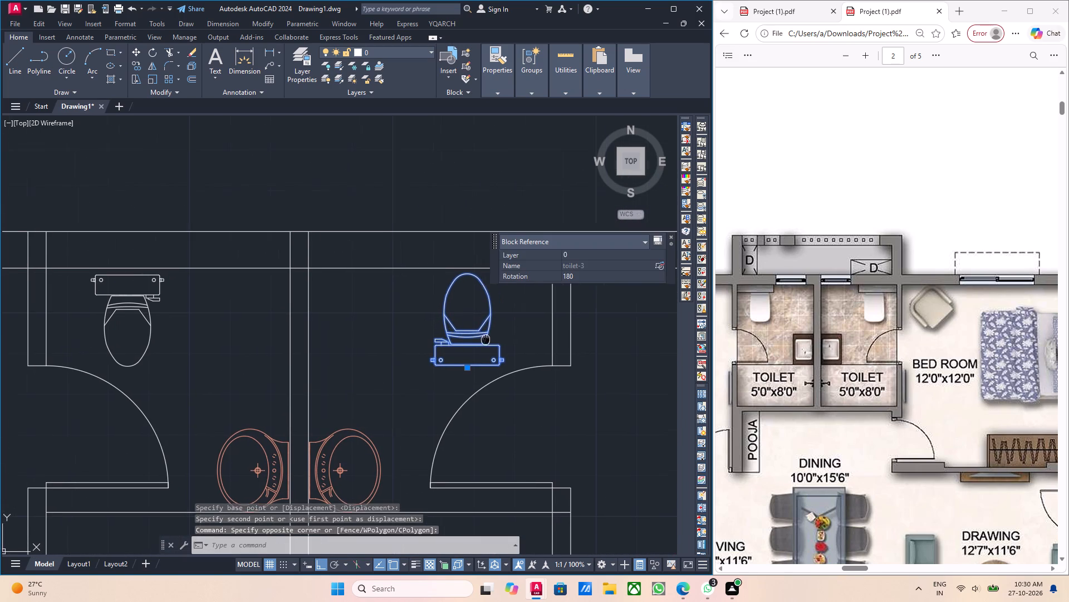
middle_drag(484, 339, 480, 339)
text(mi)
key(Return)
click(463, 366)
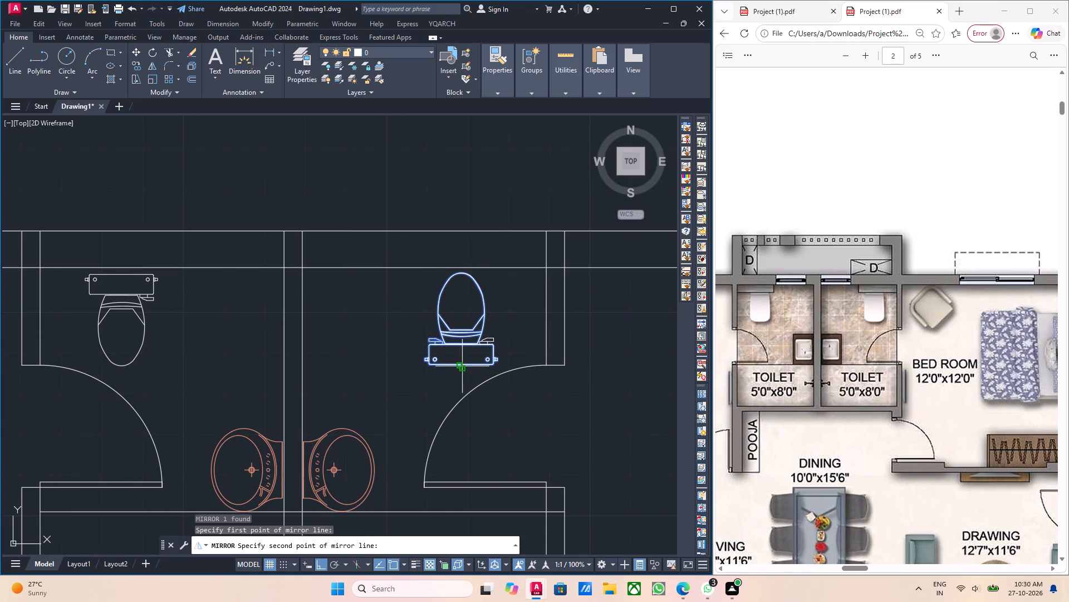
click(518, 398)
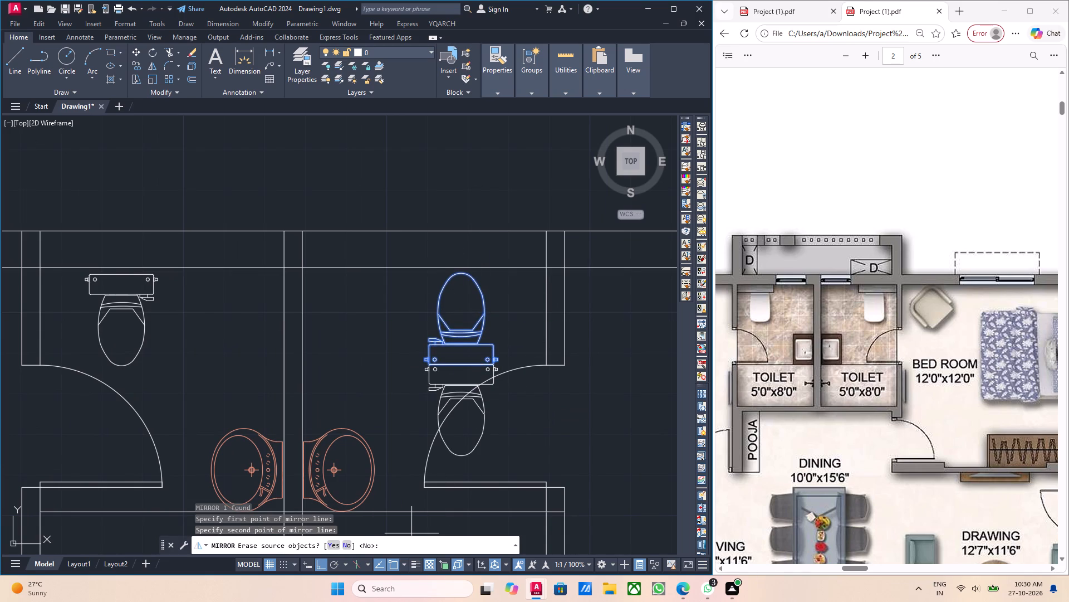
click(334, 544)
Move the flipped WC in the east toilet straight north so its tank sits just inside the north wall.
drag(464, 379, 460, 373)
click(437, 343)
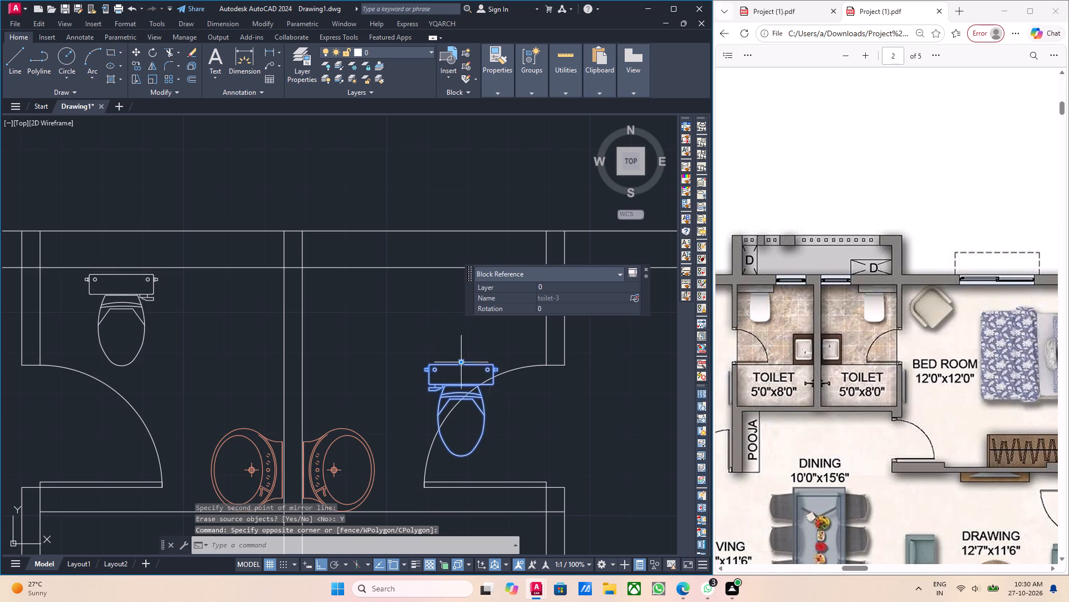
middle_drag(502, 374, 494, 374)
key(m)
key(Return)
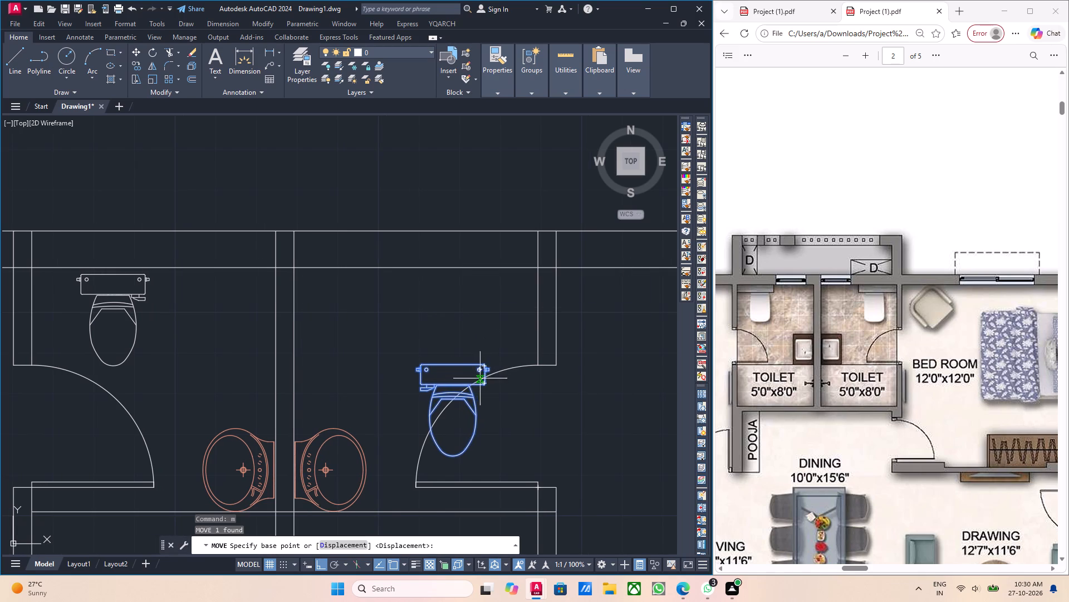
click(452, 366)
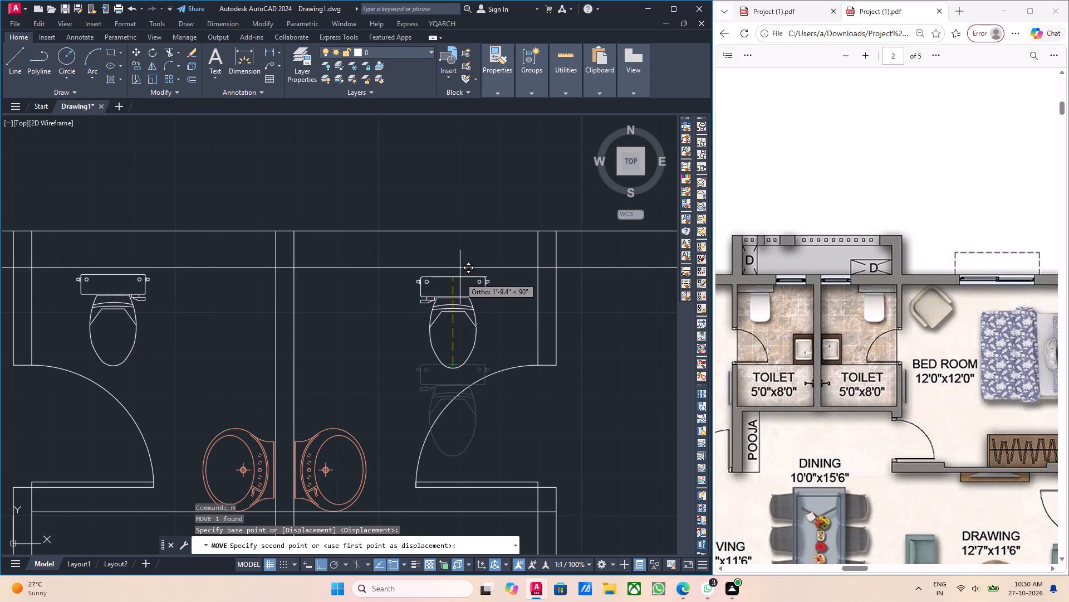
click(459, 275)
key(Escape)
Copy the northern of the drawing room's two paired chairs, with Ortho off, into the east bedroom between the toilet wall and the bed.
scroll(505, 329, down, 3)
middle_drag(575, 399, 562, 374)
middle_drag(561, 380, 555, 365)
middle_drag(556, 373, 548, 372)
middle_click(522, 391)
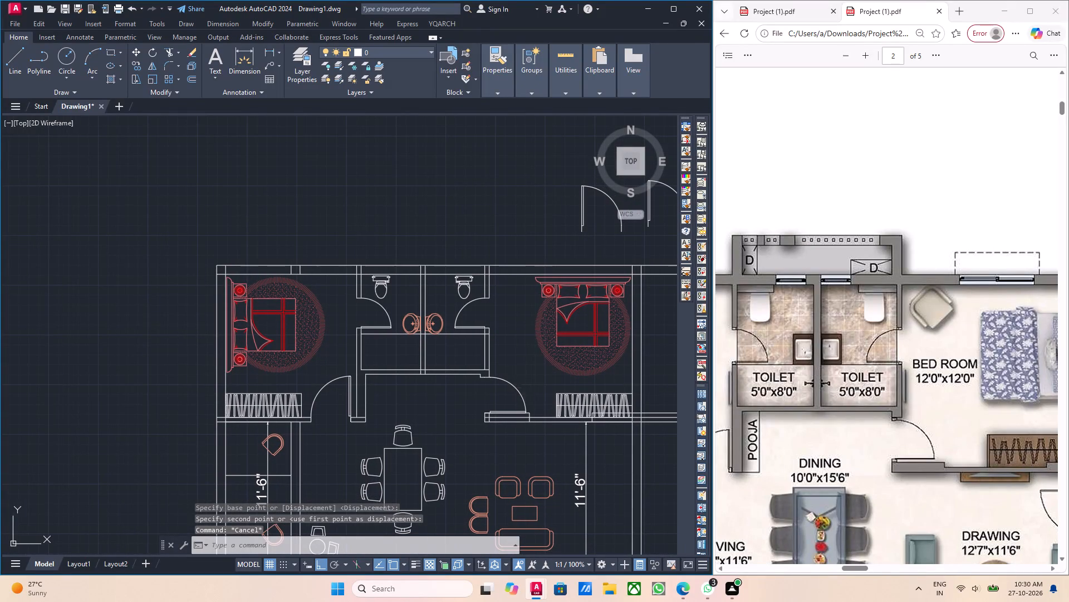
scroll(496, 387, down, 1)
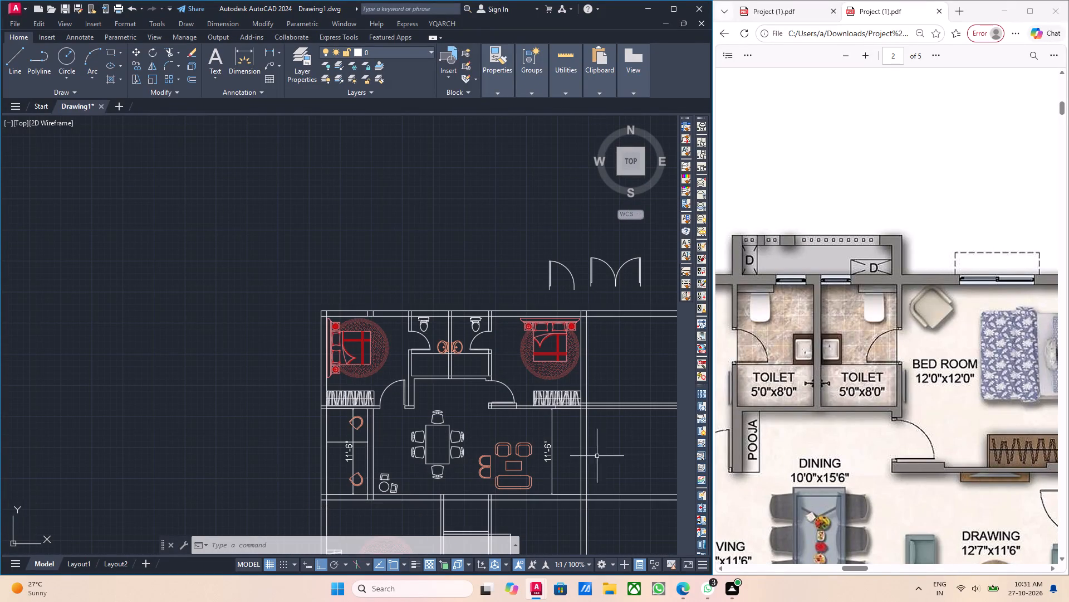
scroll(834, 404, down, 1)
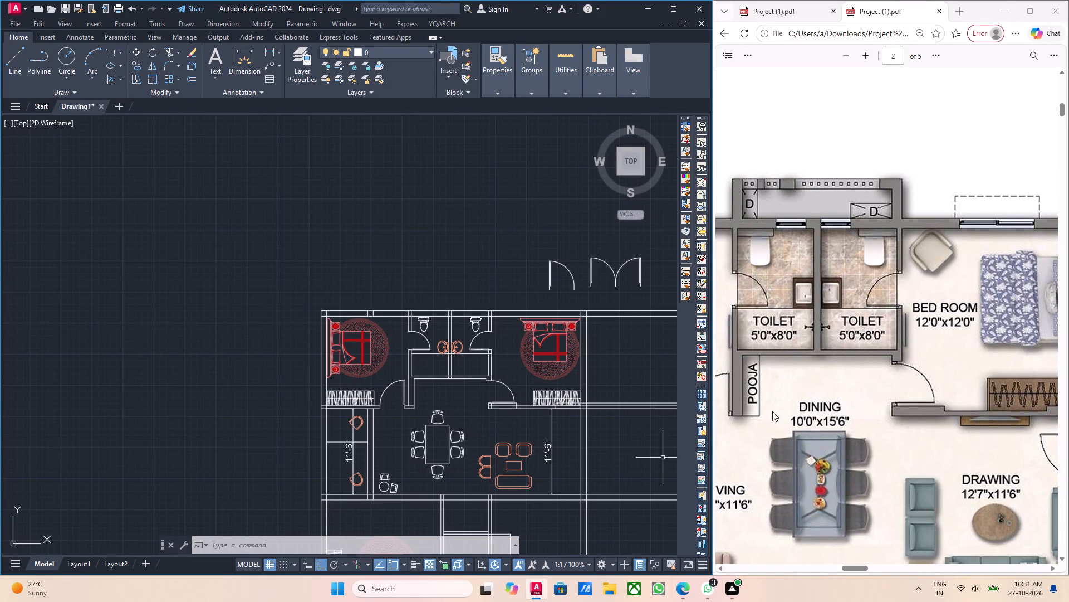
scroll(403, 486, up, 1)
scroll(545, 461, up, 2)
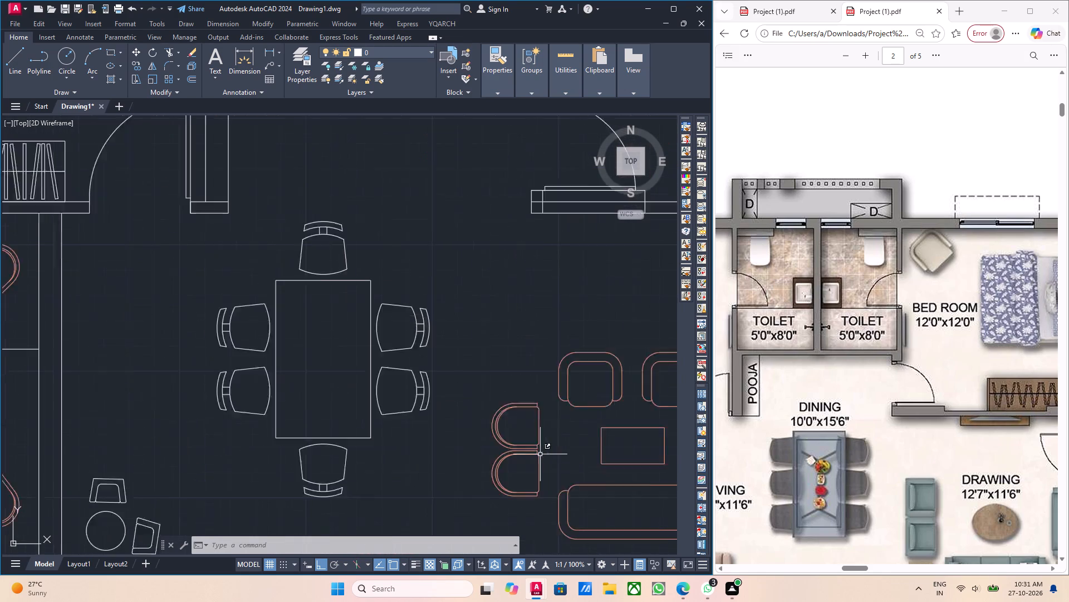
scroll(540, 454, up, 1)
click(541, 421)
click(503, 405)
middle_drag(546, 458, 528, 472)
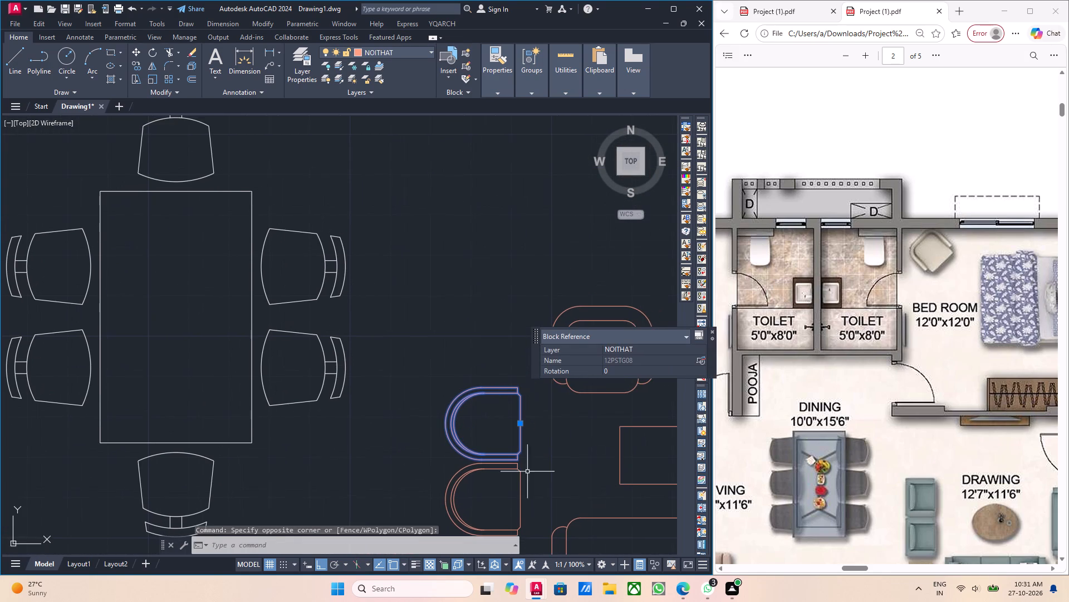
middle_drag(560, 475, 555, 478)
key(c)
key(i)
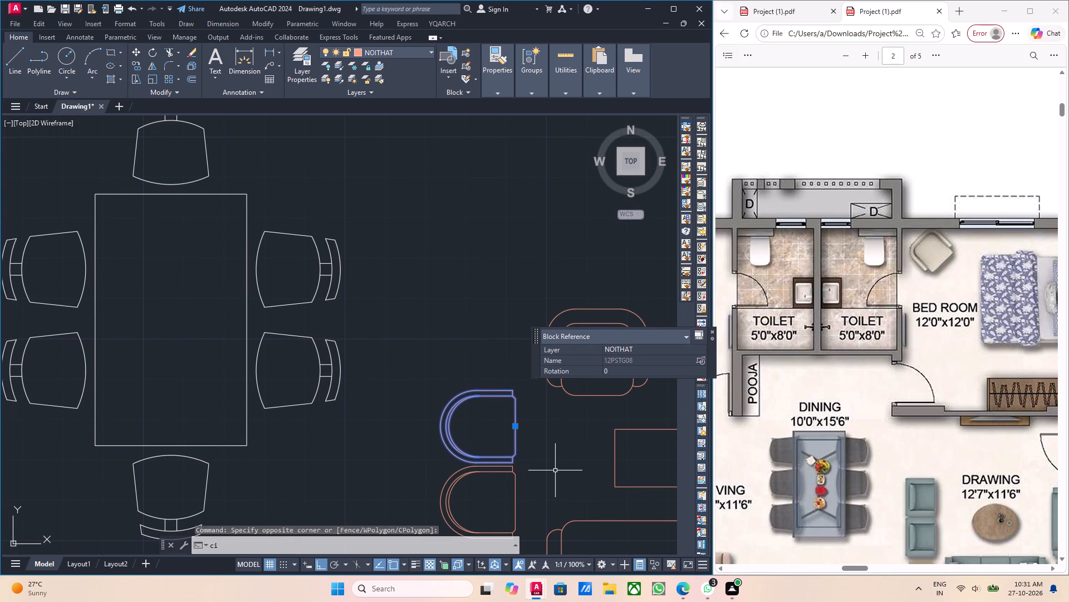
key(BackSpace)
key(o)
key(Return)
click(526, 429)
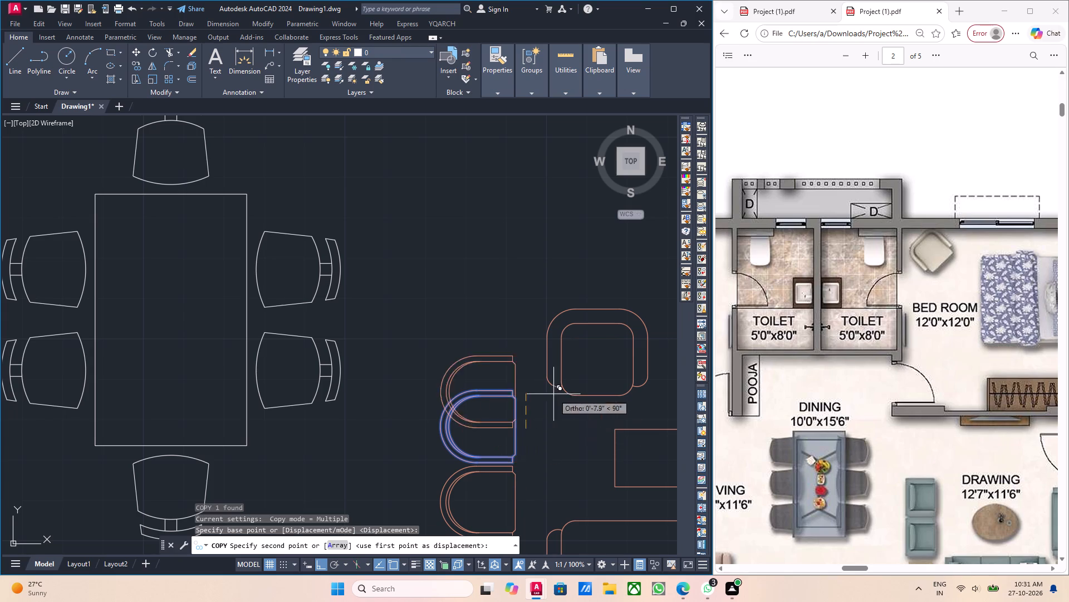
scroll(550, 388, down, 4)
middle_drag(567, 328, 567, 393)
scroll(567, 390, down, 1)
scroll(572, 342, up, 5)
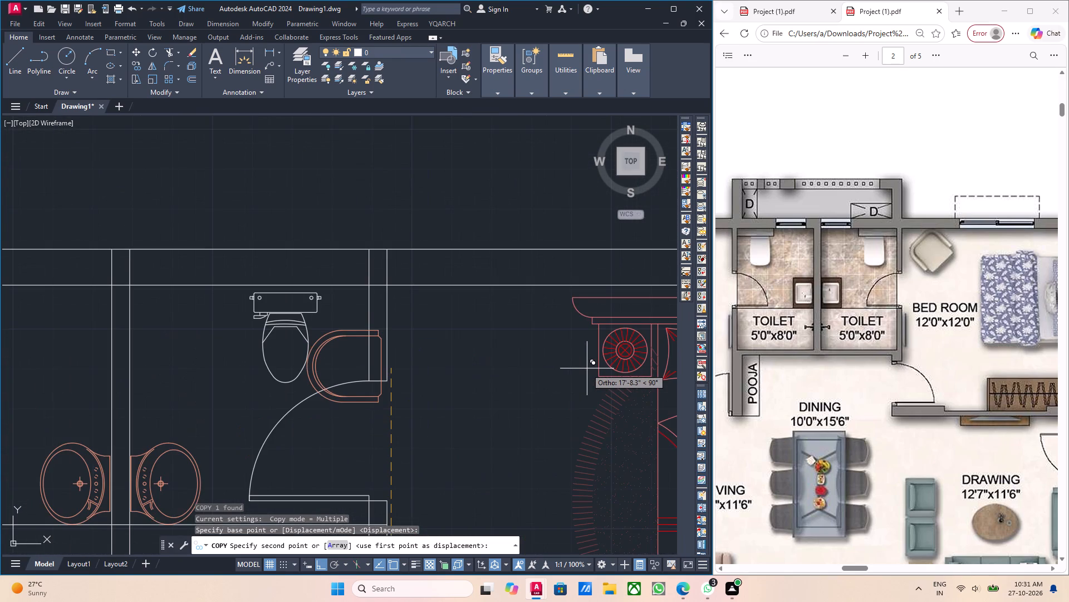
key(F8)
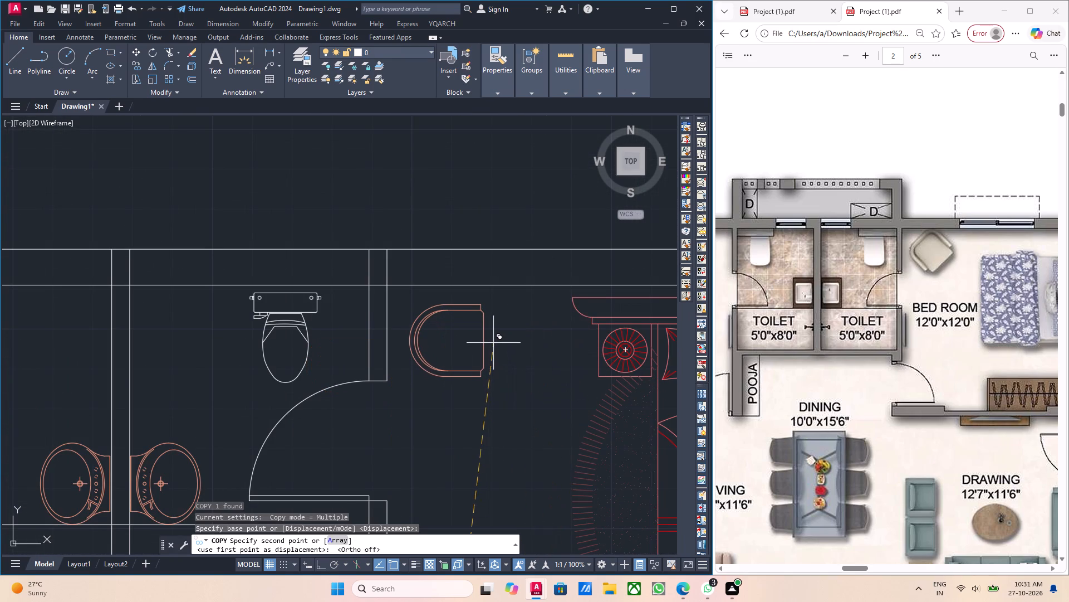
click(493, 343)
key(Escape)
Rotate the copied bedroom chair clockwise so that its open side faces diagonally southeast.
drag(507, 399, 488, 377)
drag(444, 346, 451, 351)
middle_drag(523, 425, 513, 424)
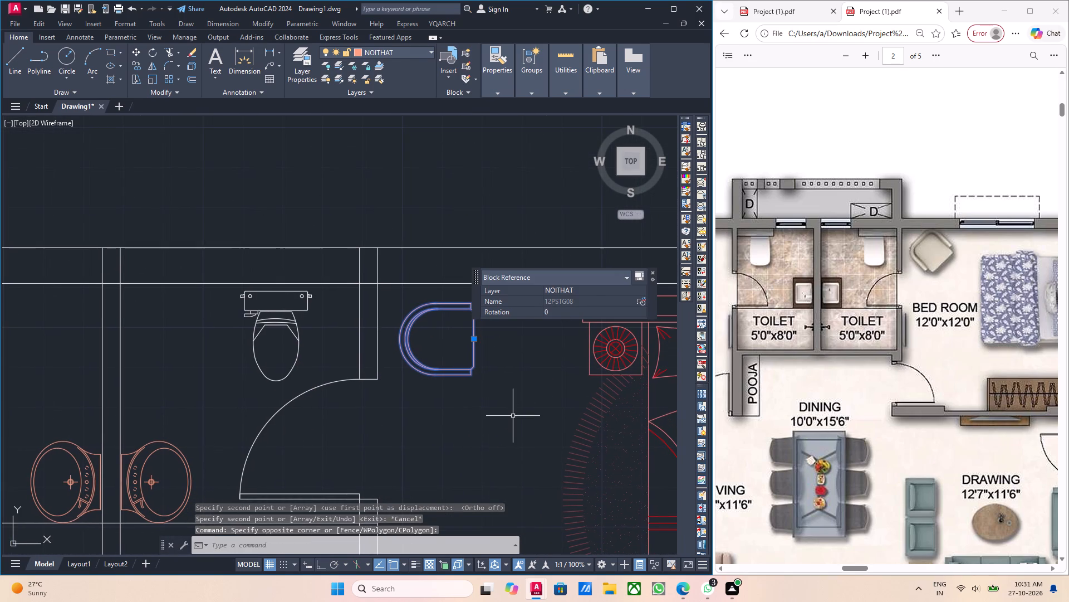
text(ro)
key(Return)
drag(481, 346, 483, 352)
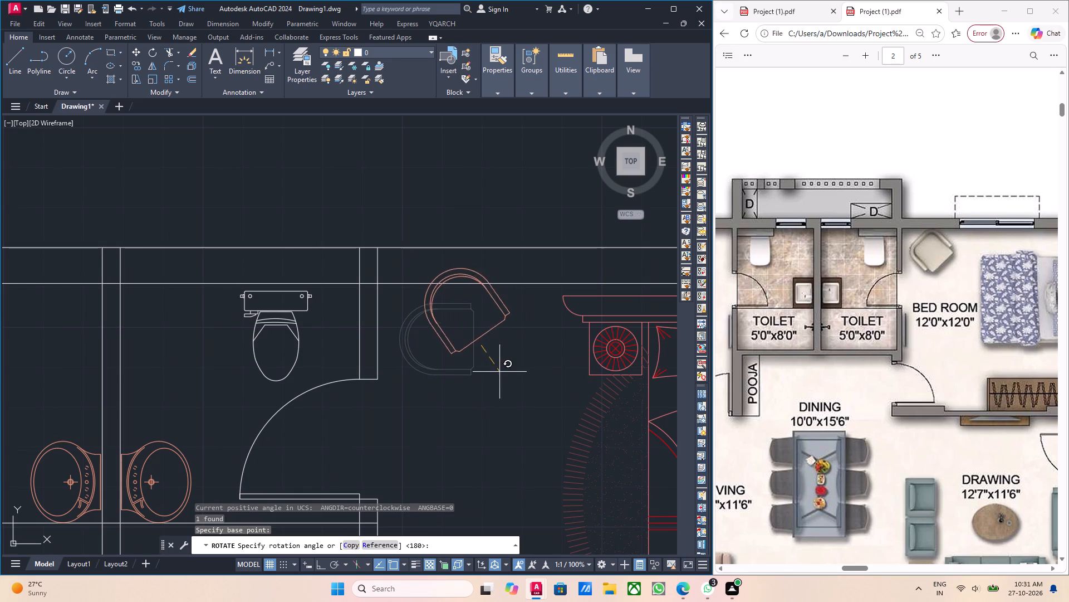
click(532, 386)
Move the rotated chair into the east bedroom's northwest corner, beside the toilet wall.
middle_drag(514, 386, 521, 415)
drag(494, 395, 482, 390)
drag(444, 375, 445, 380)
middle_drag(494, 426, 444, 419)
key(m)
key(Return)
click(419, 382)
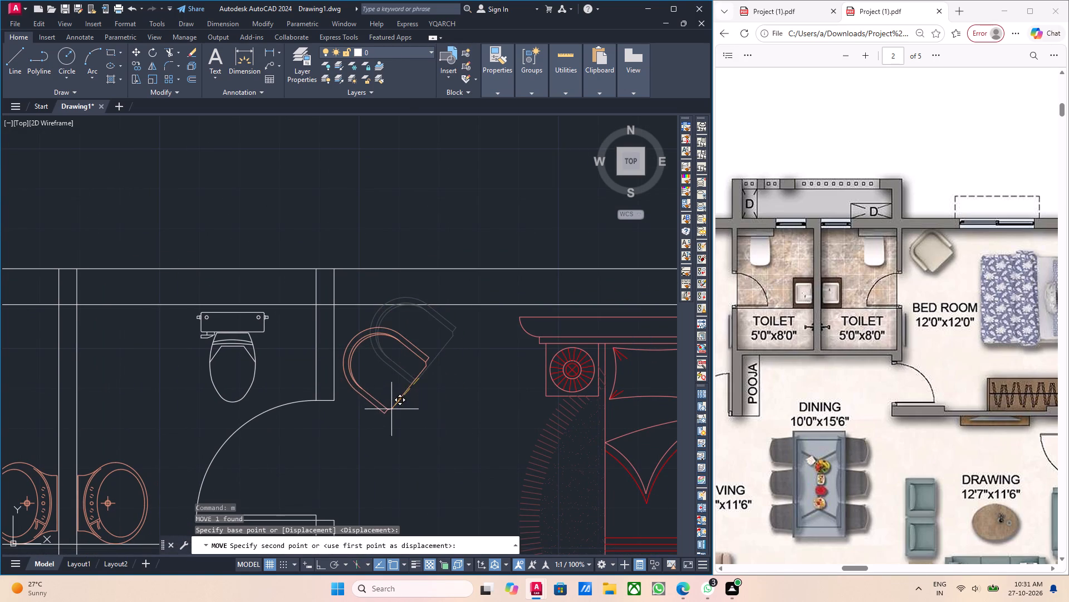
click(394, 408)
key(Escape)
Compare the furnished plan with the reference PDF, examining the bedroom, dining and drawing areas for remaining items.
scroll(419, 416, down, 2)
key(grave)
key(Escape)
middle_drag(382, 467, 462, 441)
middle_drag(474, 439, 460, 389)
middle_drag(474, 429, 473, 430)
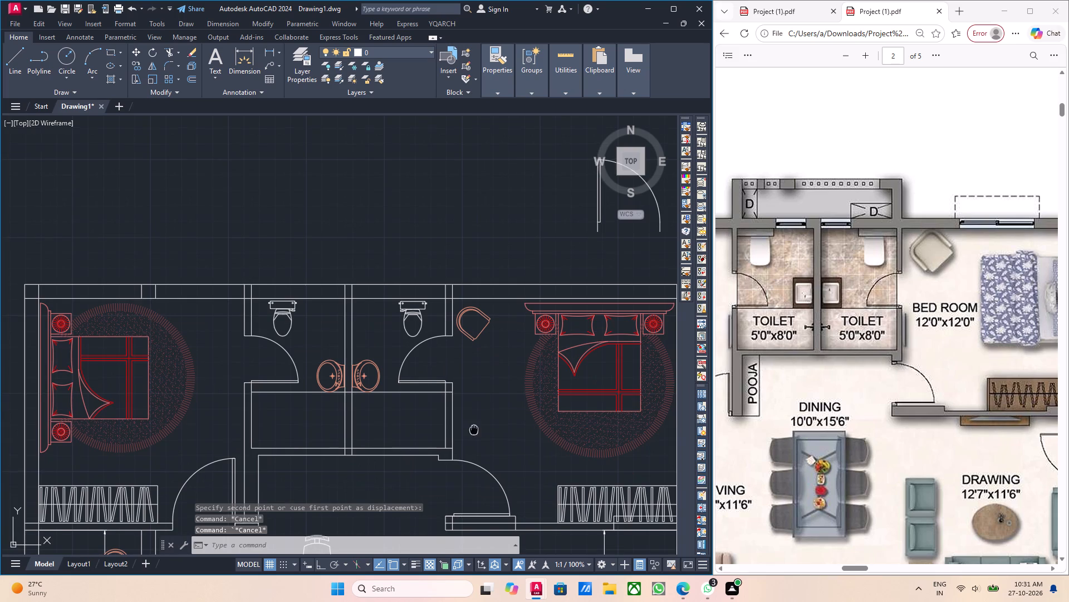
middle_drag(473, 430, 468, 426)
middle_drag(468, 439, 483, 411)
middle_drag(408, 442, 424, 434)
scroll(426, 440, down, 1)
middle_drag(438, 457, 442, 450)
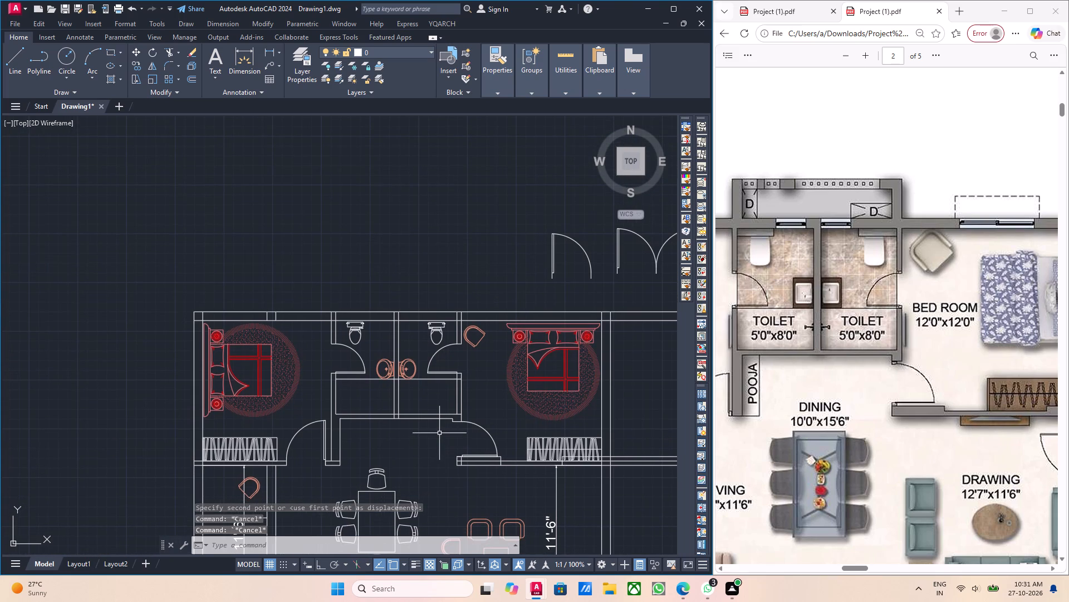
scroll(439, 433, down, 1)
middle_drag(531, 448, 478, 454)
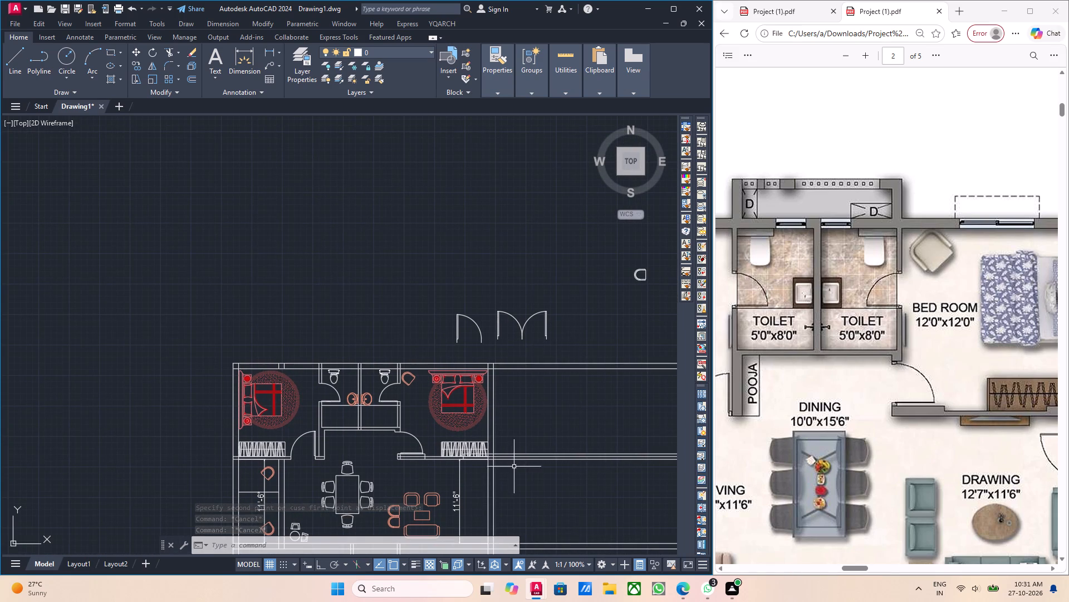
middle_drag(503, 452, 489, 449)
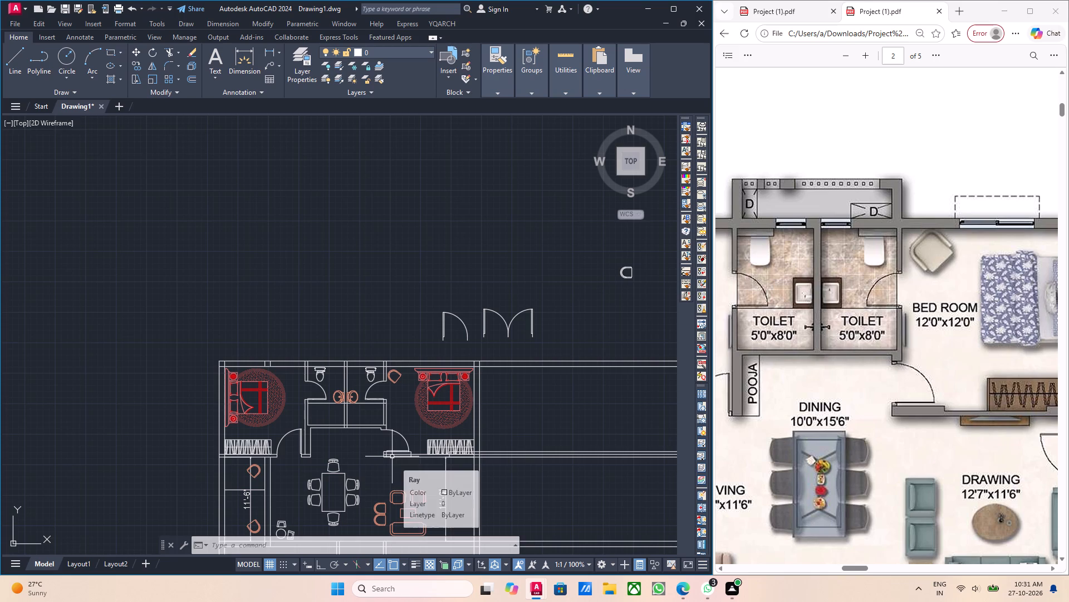
scroll(795, 413, down, 1)
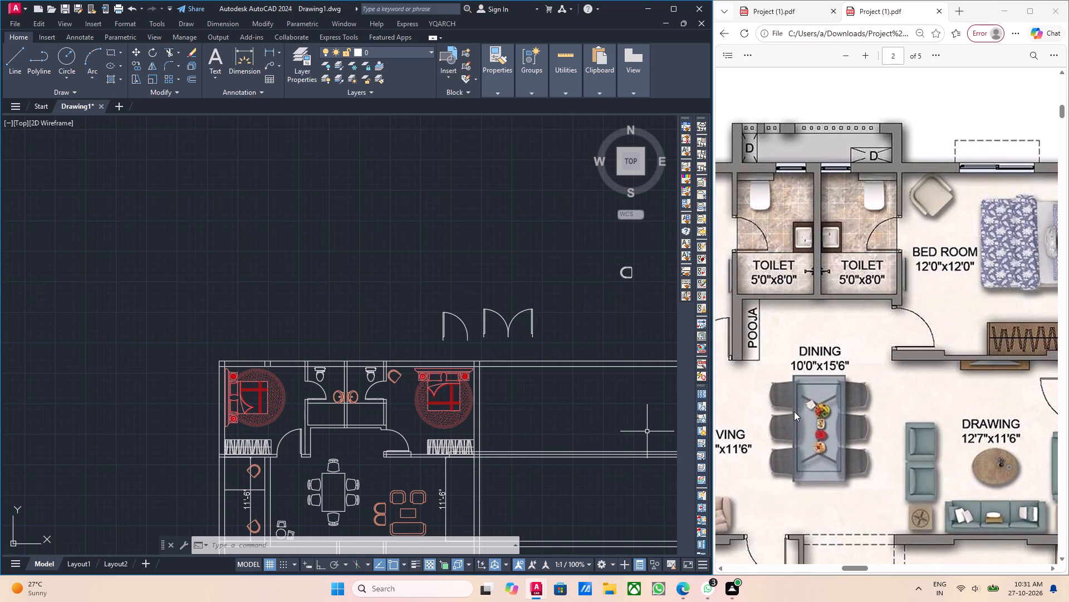
ctrl+scroll(792, 411, down, 1)
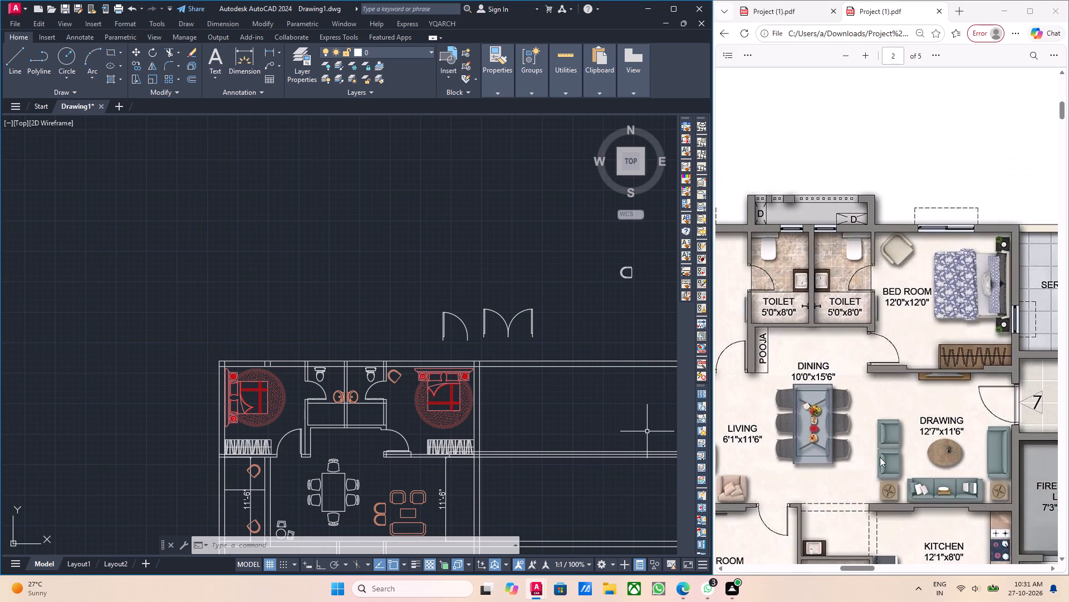
Switch to the Autocad Blocks (2) library drawing and clear the selection of the copied oval washbasin.
scroll(498, 482, down, 1)
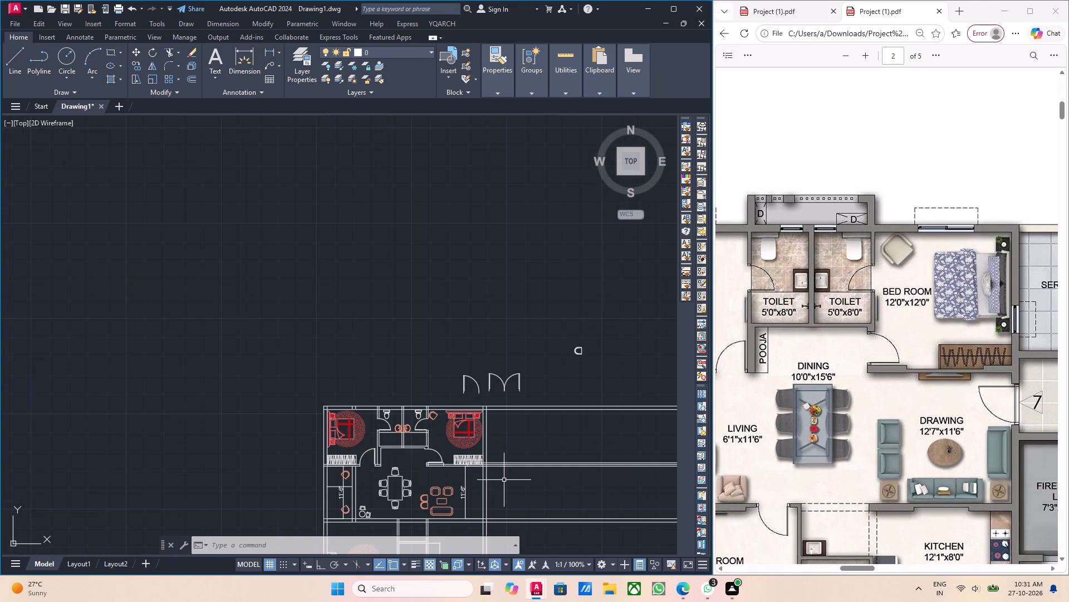
scroll(425, 522, up, 3)
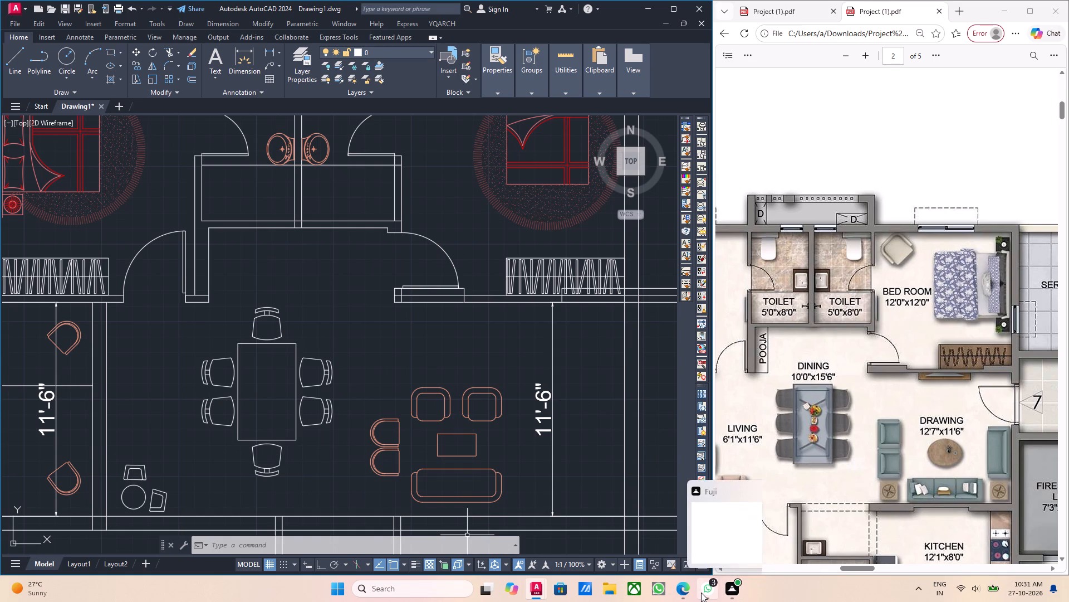
click(527, 589)
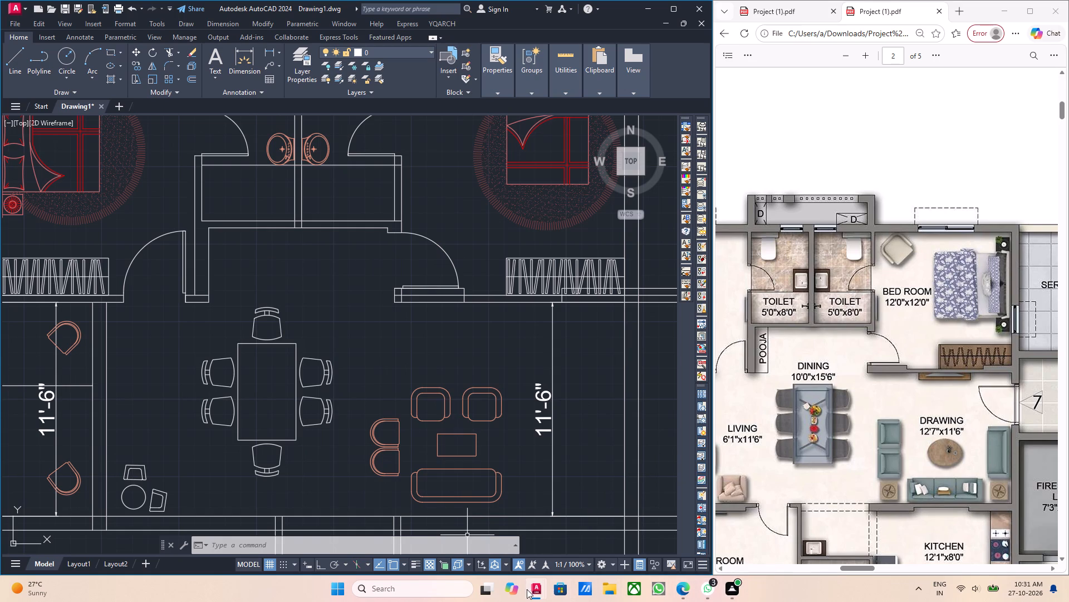
click(605, 541)
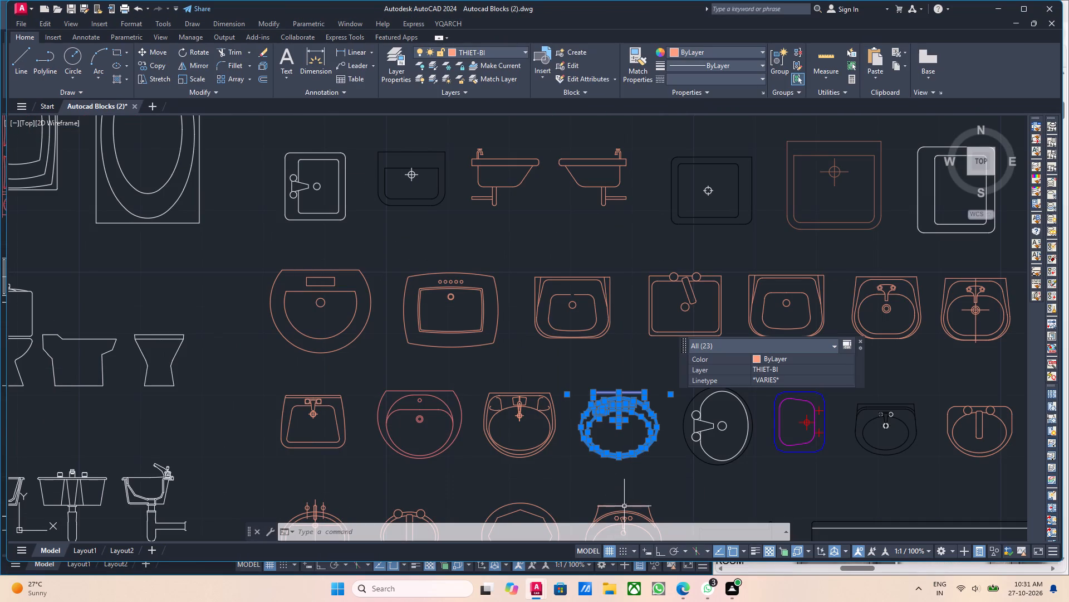
key(Escape)
Browse the block library from the washbasin and sanitary fixtures out to the Furniture and Kitchens & Baths sections for remaining furnishings.
middle_drag(779, 522, 739, 497)
scroll(783, 458, down, 1)
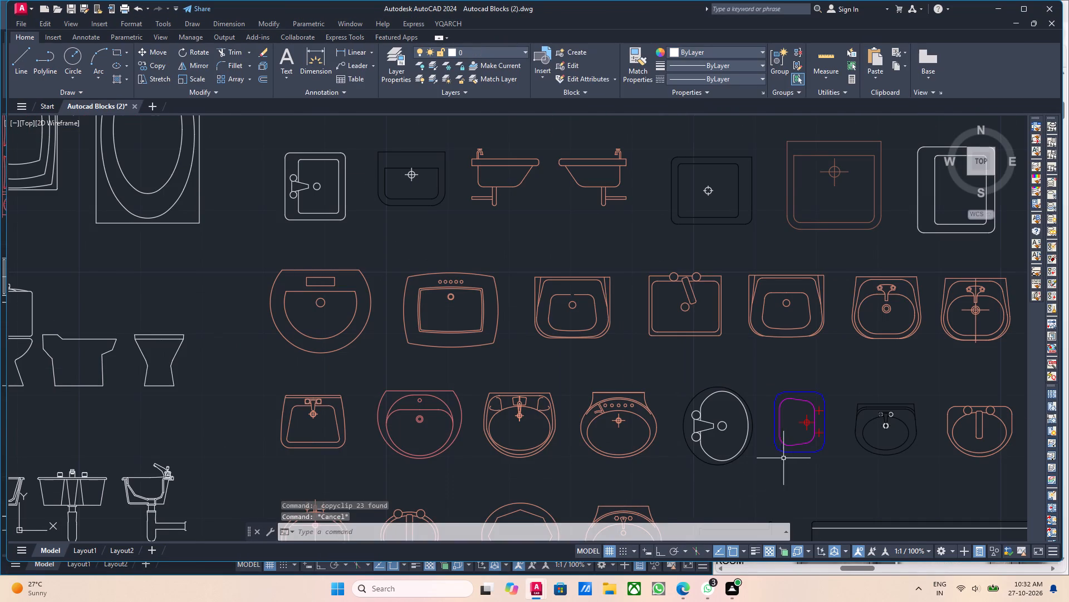
middle_drag(828, 466, 771, 452)
middle_drag(778, 465, 742, 436)
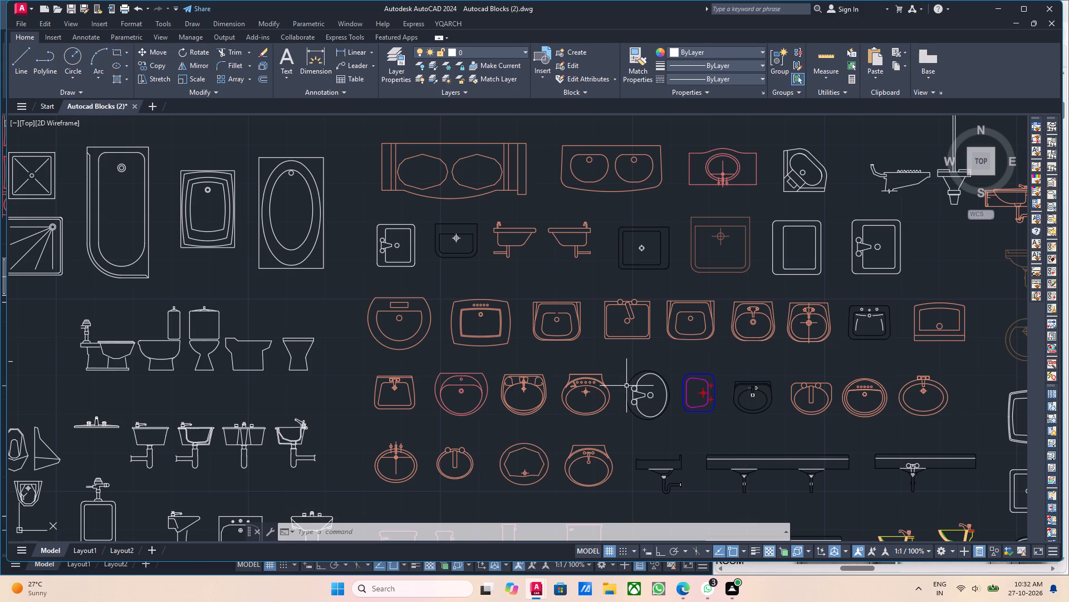
scroll(735, 369, down, 1)
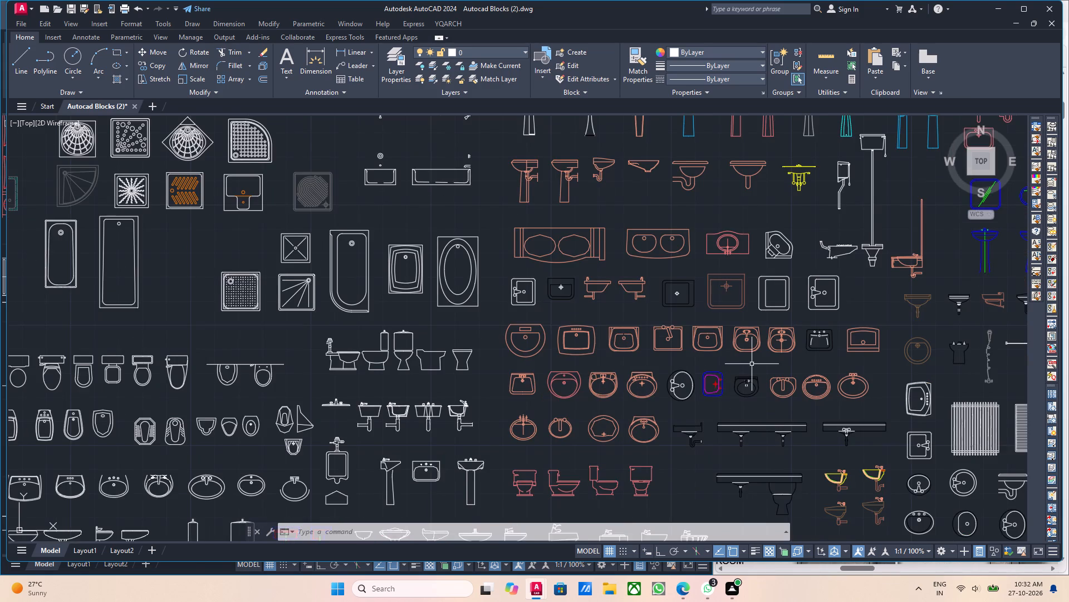
middle_drag(753, 364, 532, 332)
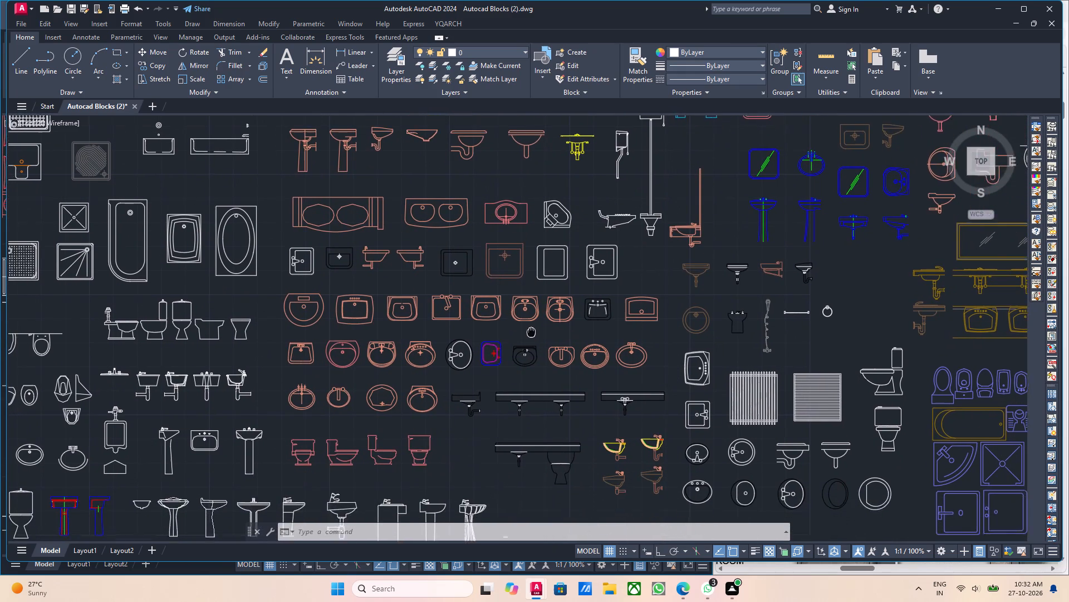
middle_drag(532, 332, 562, 321)
middle_drag(855, 351, 854, 351)
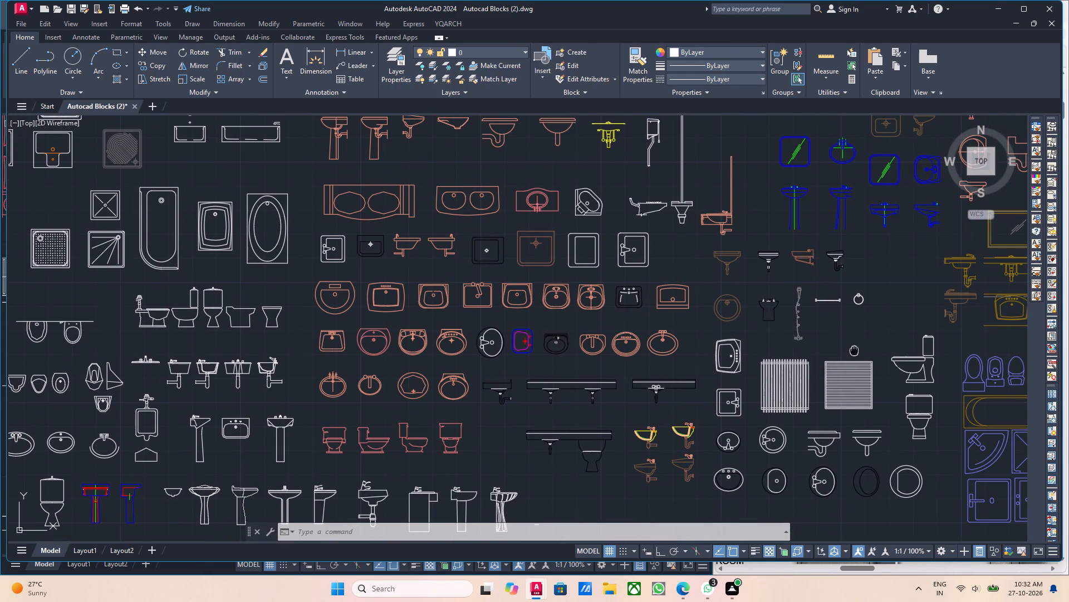
middle_drag(854, 351, 862, 276)
scroll(591, 372, down, 2)
middle_drag(497, 356, 537, 332)
middle_drag(590, 406, 594, 353)
middle_drag(699, 376, 641, 467)
middle_drag(669, 433, 659, 452)
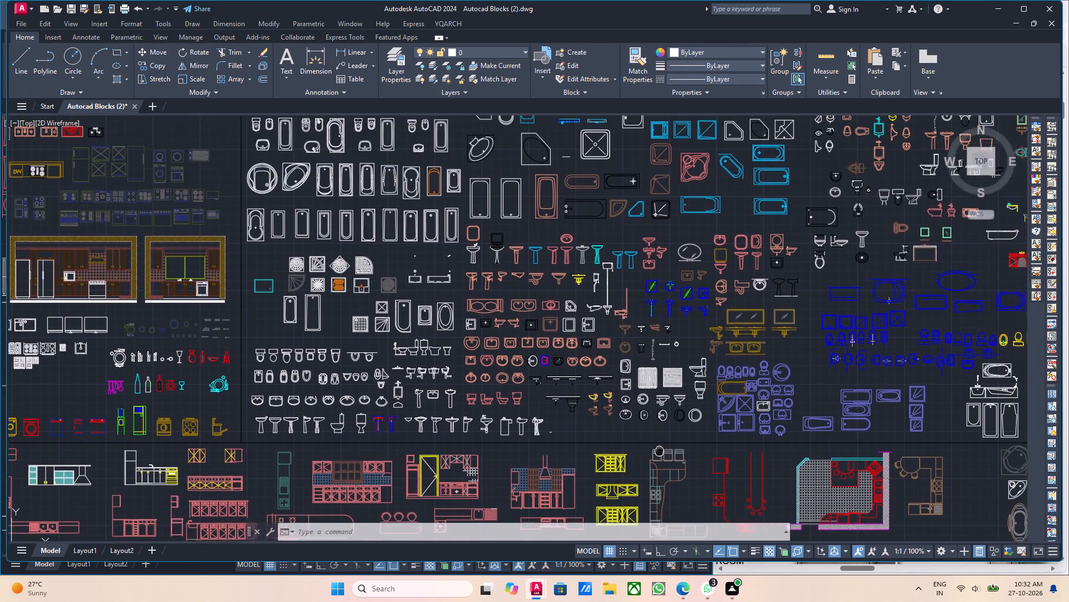
middle_drag(659, 452, 659, 453)
scroll(666, 417, up, 3)
scroll(650, 391, down, 3)
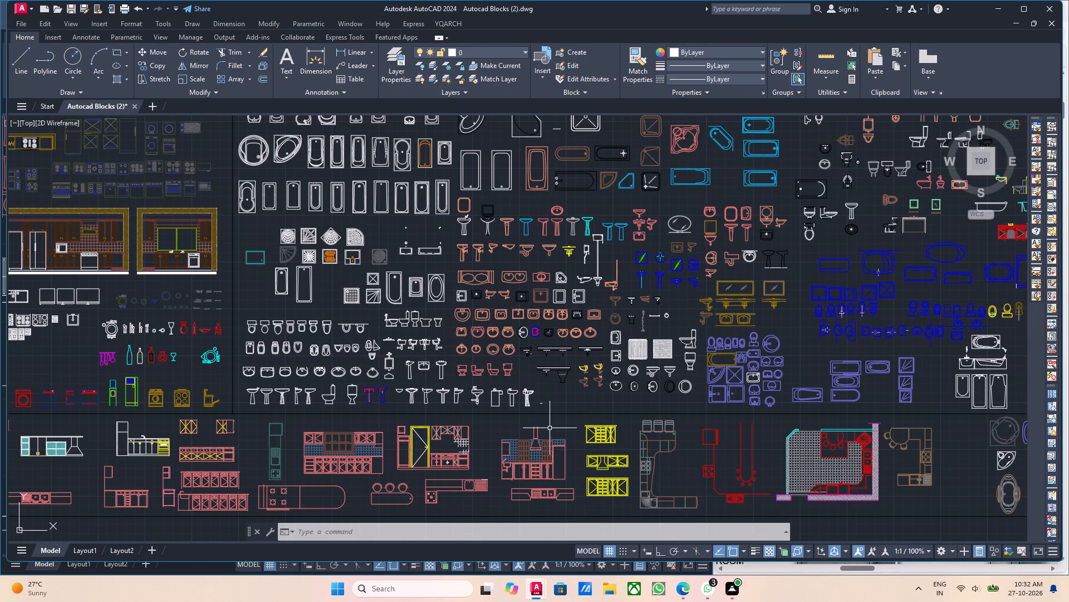
scroll(552, 429, down, 4)
middle_drag(540, 411, 565, 417)
middle_drag(431, 400, 560, 382)
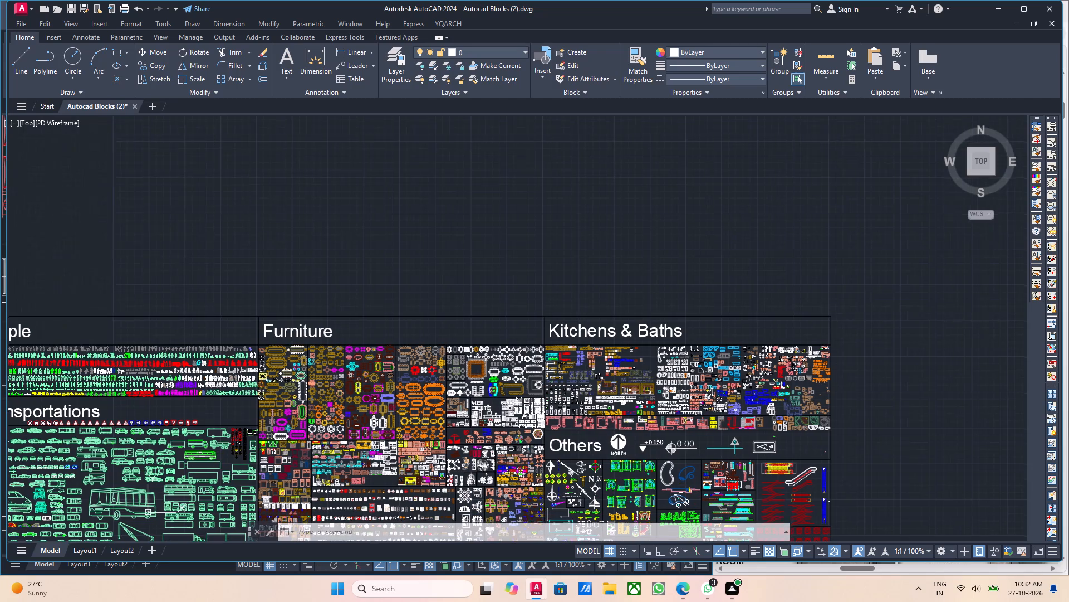
middle_drag(248, 286, 280, 298)
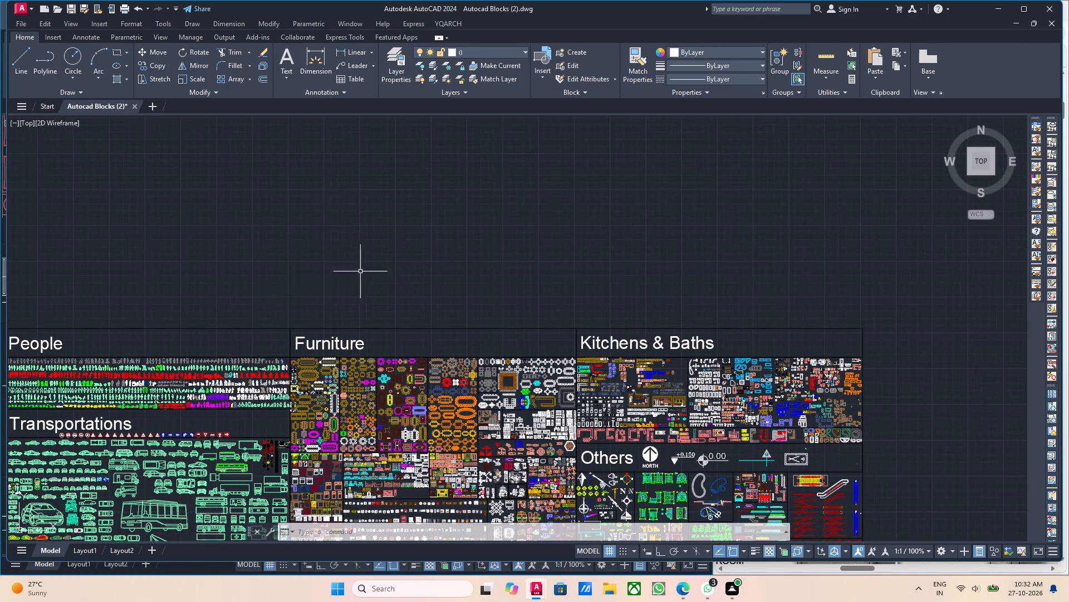
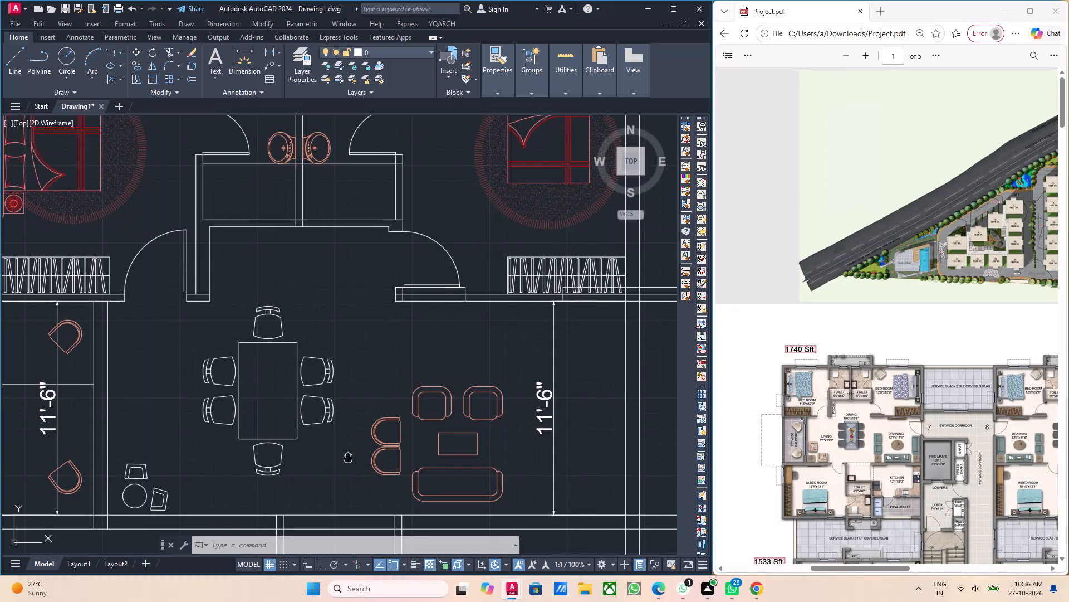
Examine the kitchen and utility layout in the reference PDF and the matching empty area in the floor plan drawing.
middle_drag(403, 412, 379, 395)
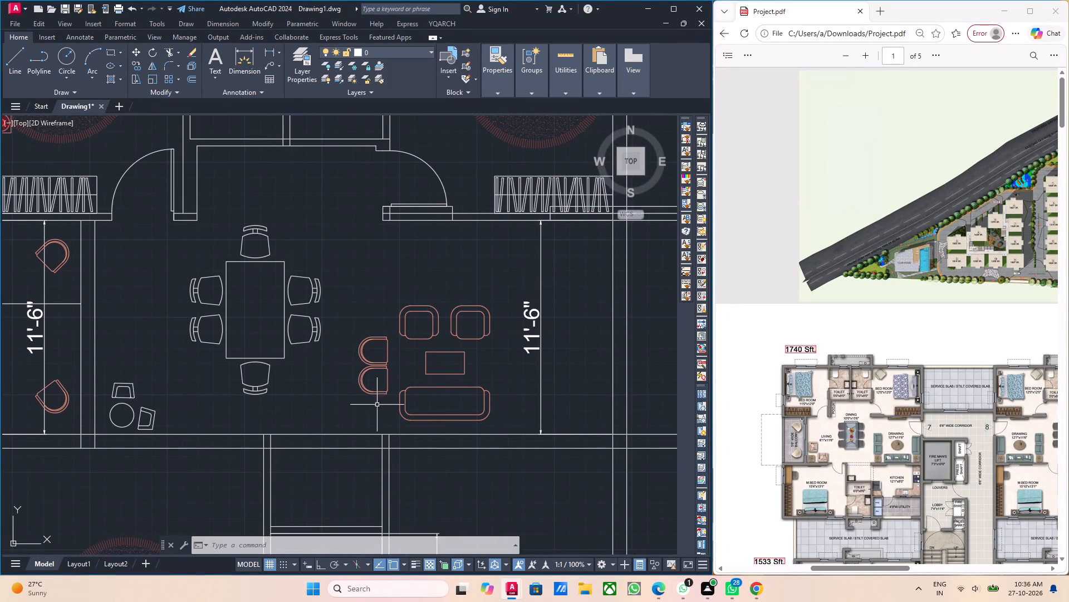
scroll(391, 410, down, 2)
middle_drag(428, 407, 426, 400)
middle_drag(452, 392, 453, 390)
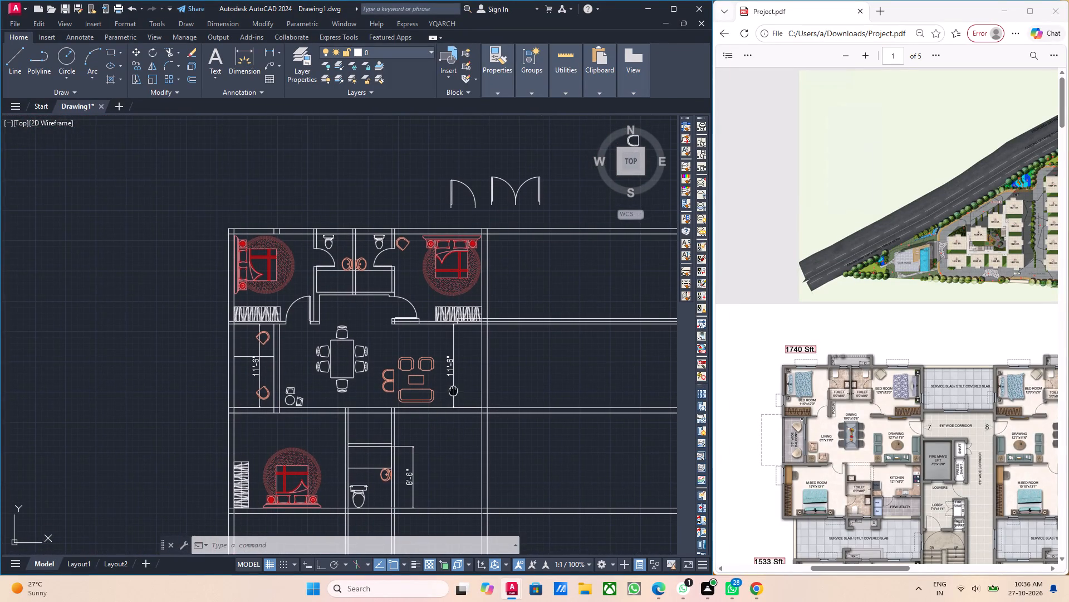
middle_drag(453, 390, 455, 383)
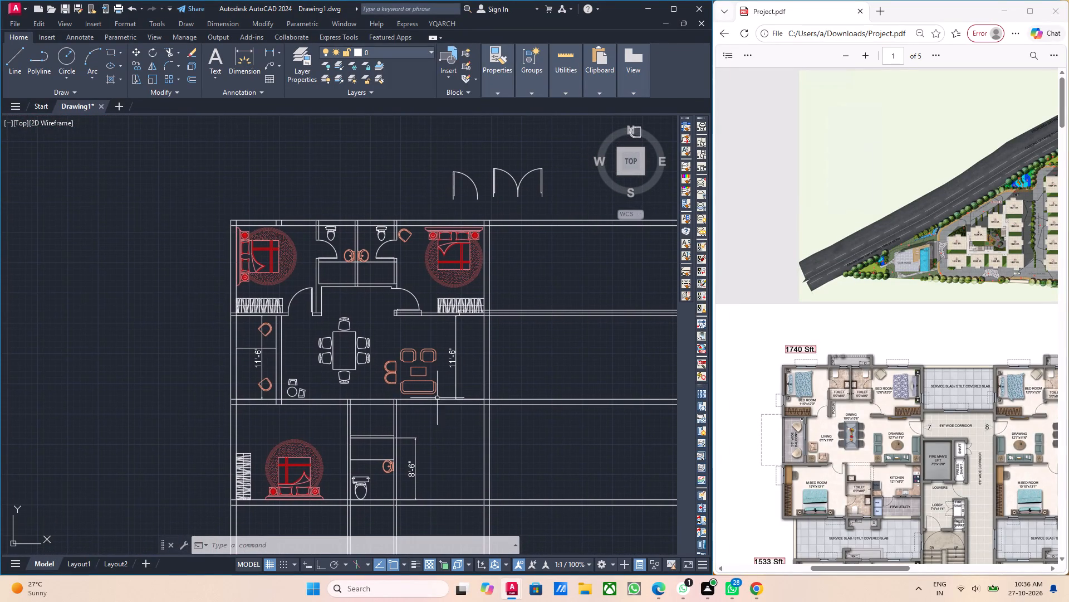
ctrl+scroll(421, 401, up, 1)
scroll(429, 405, down, 1)
middle_drag(443, 429, 447, 415)
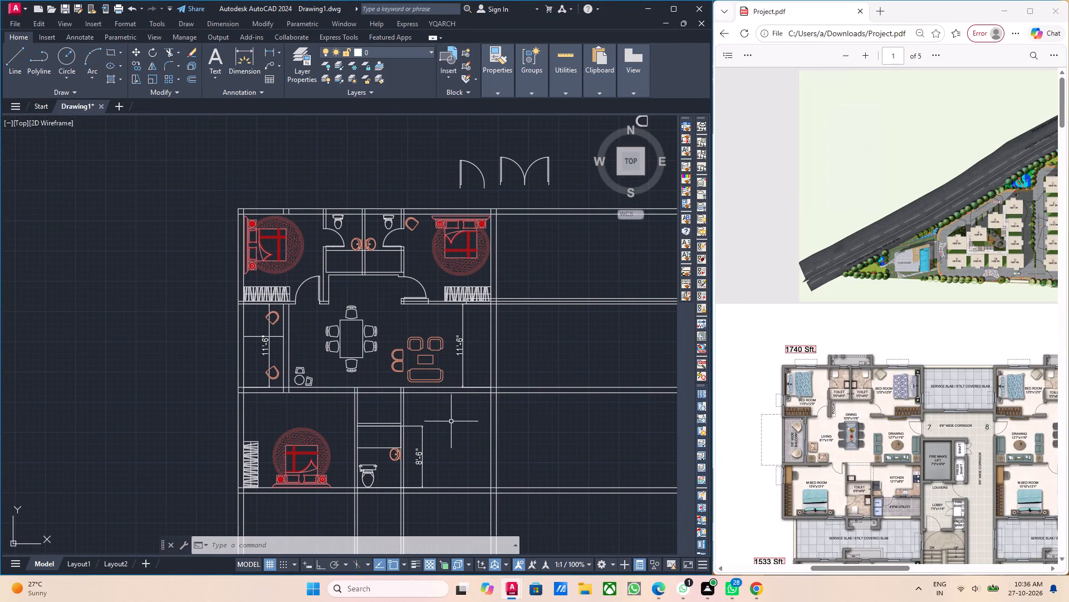
middle_drag(454, 428, 460, 407)
middle_drag(465, 418, 468, 410)
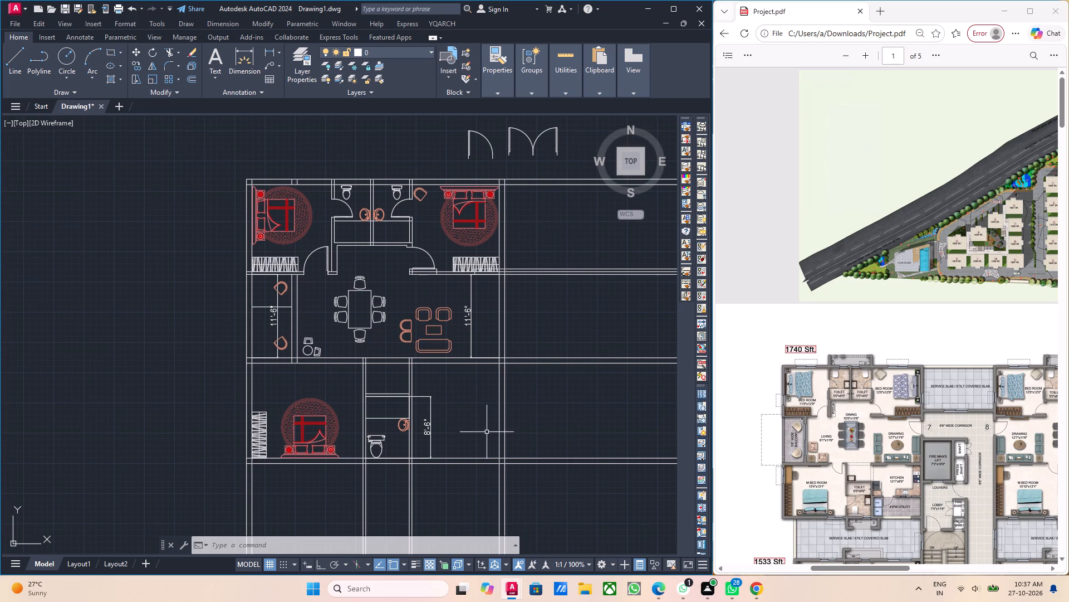
scroll(452, 432, up, 1)
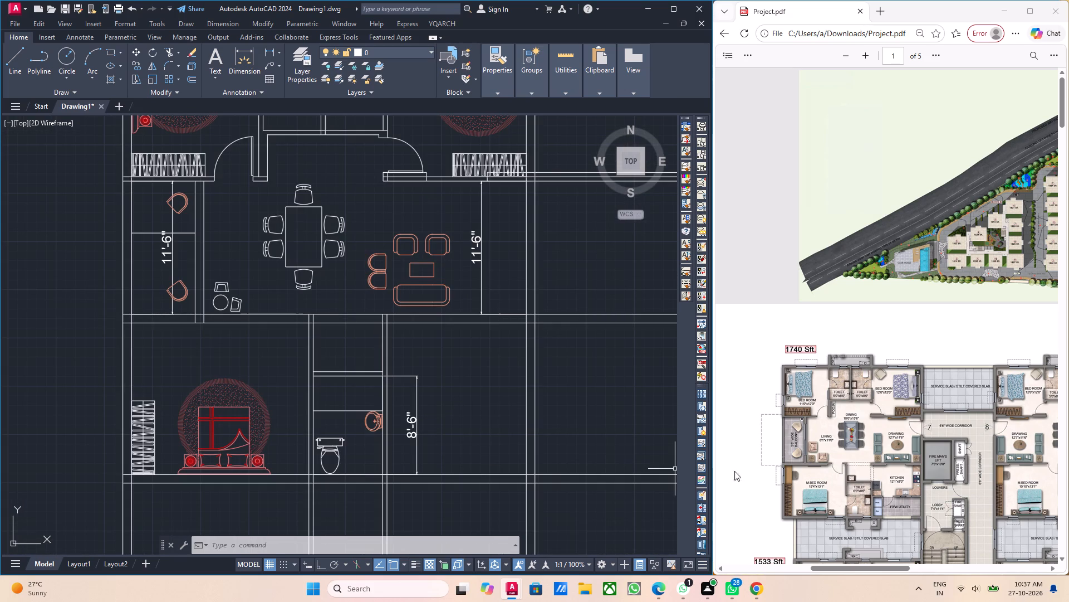
ctrl+scroll(919, 514, up, 4)
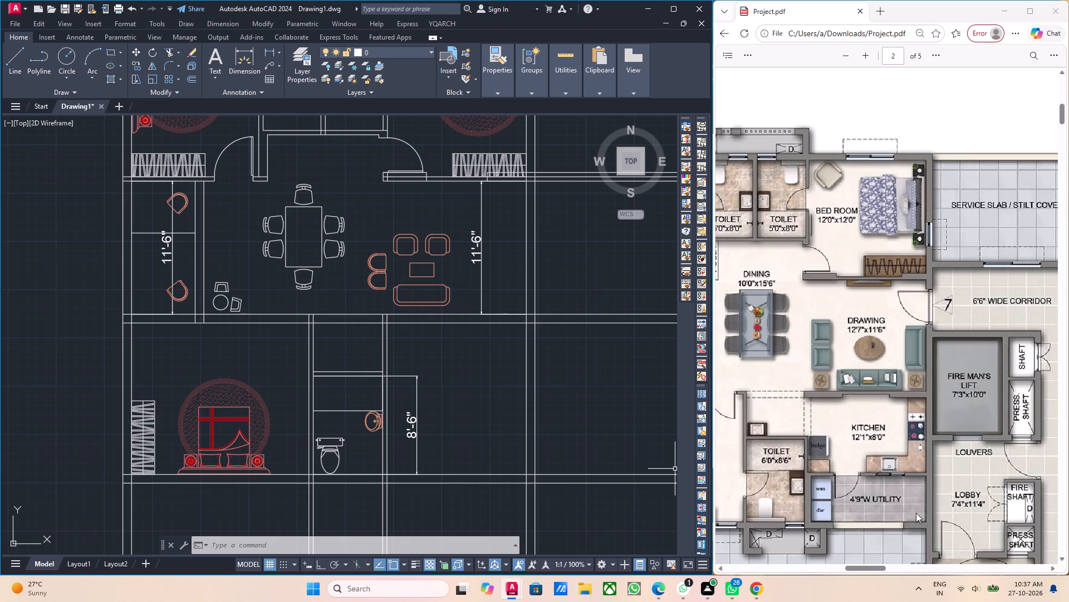
middle_drag(315, 450, 401, 451)
middle_drag(509, 446, 418, 457)
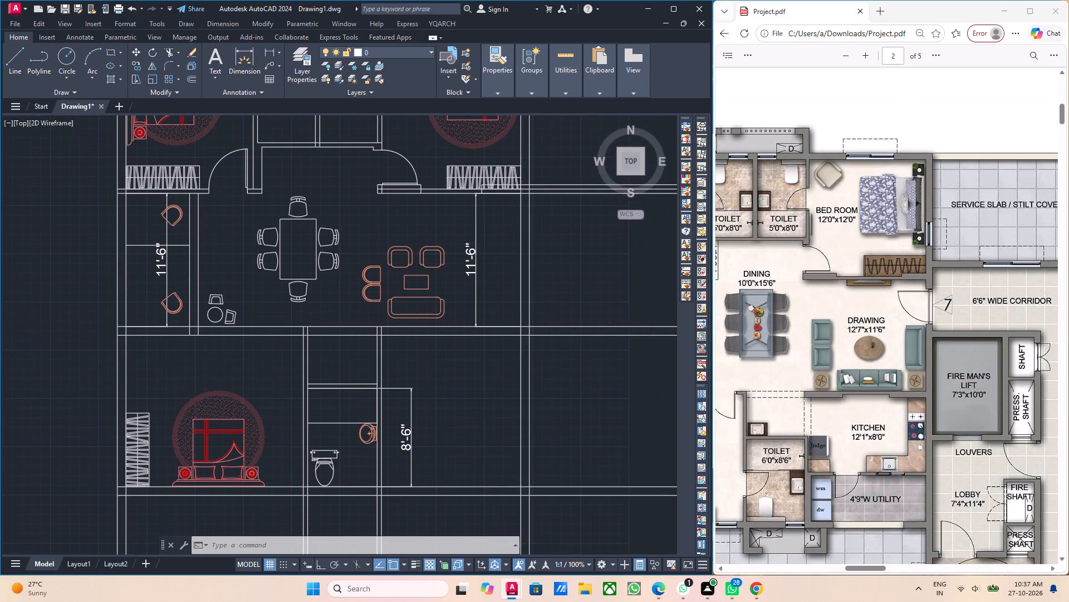
middle_click(486, 447)
middle_drag(480, 449, 475, 449)
middle_drag(486, 441, 470, 445)
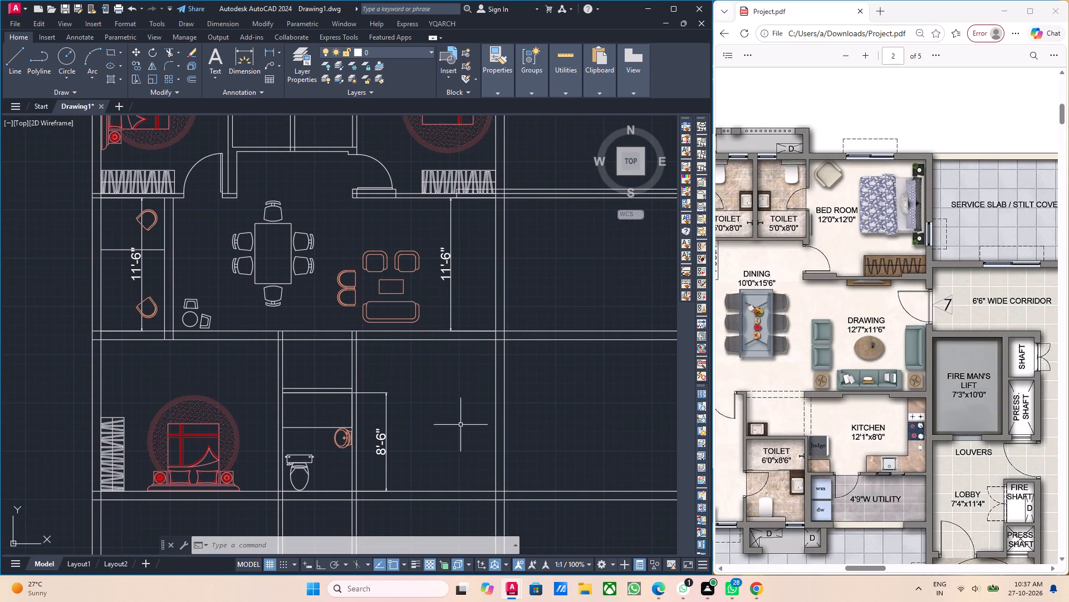
Add an 8' vertical linear dimension down from the kitchen's inner upper corner below the drawing room.
click(277, 53)
click(272, 72)
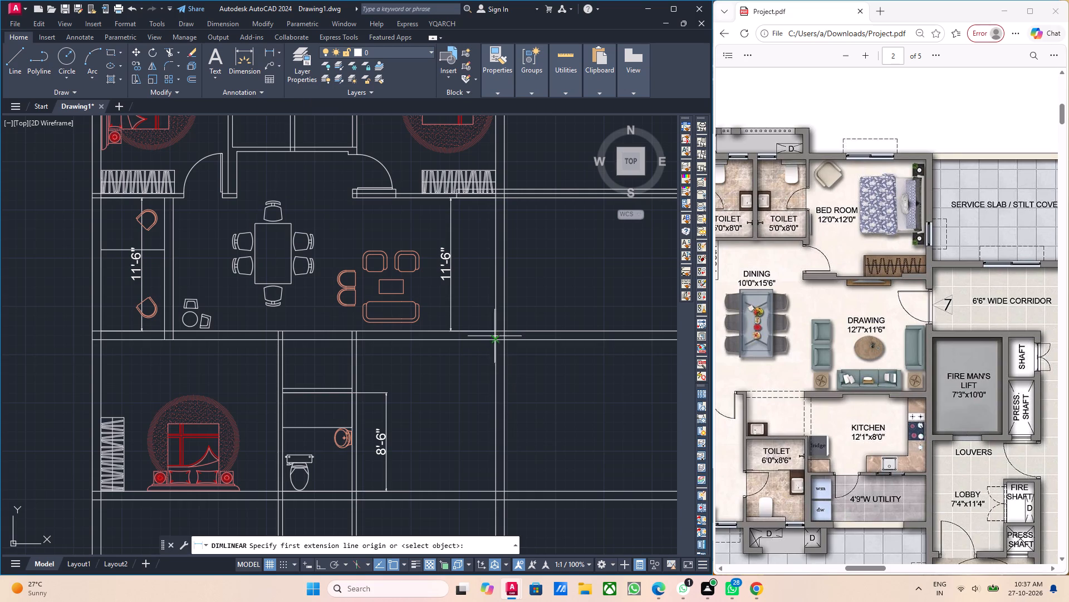
click(496, 339)
text(8')
key(Return)
click(441, 388)
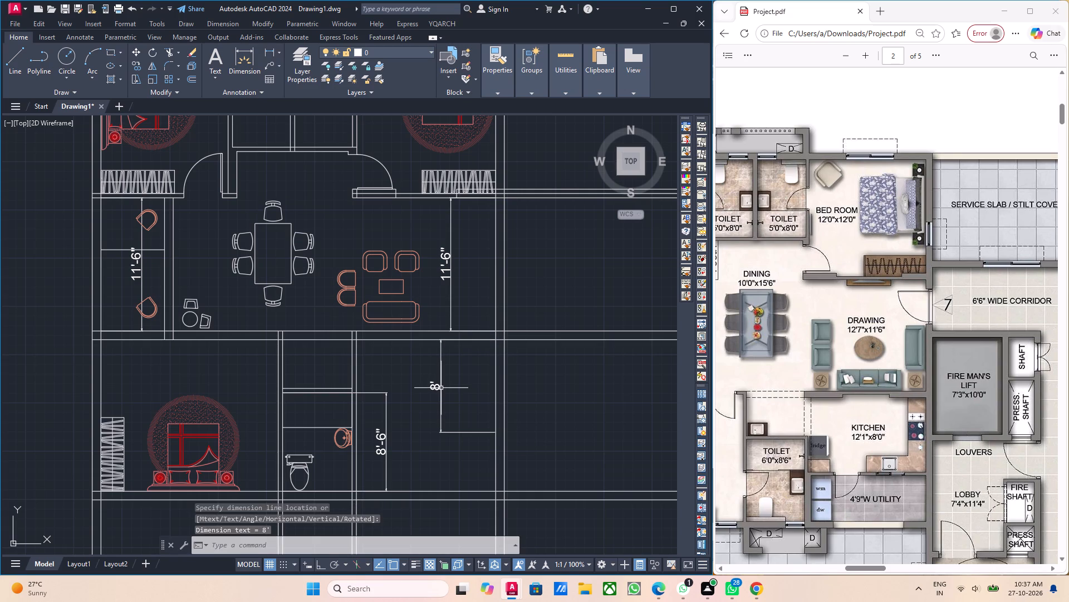
key(Escape)
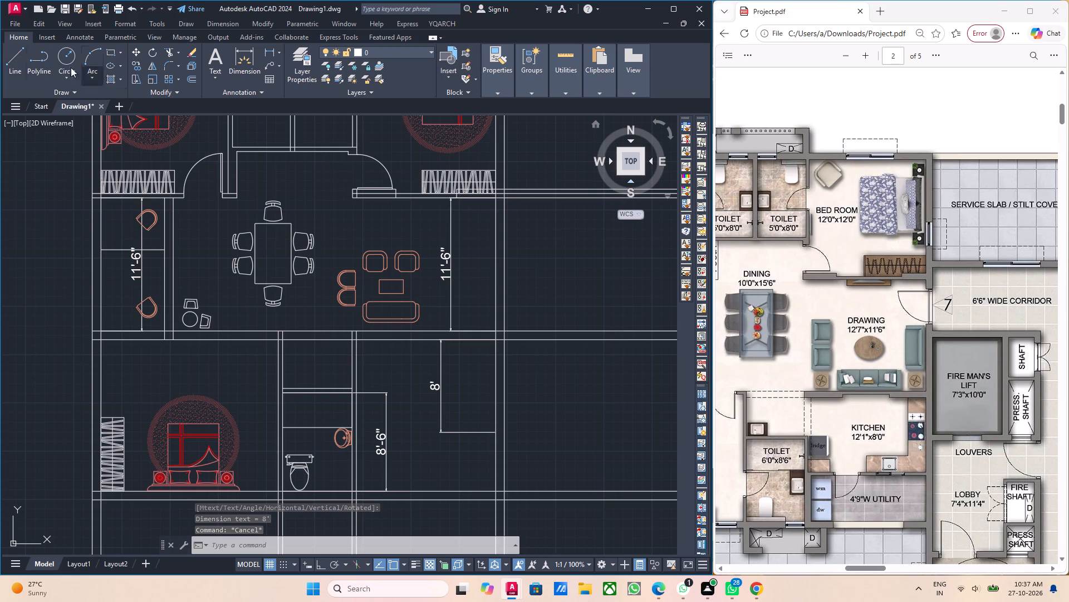
Draw a horizontal line from the 8' dimension's lower end on the outer wall across to the toilet wall.
click(18, 60)
scroll(433, 430, up, 2)
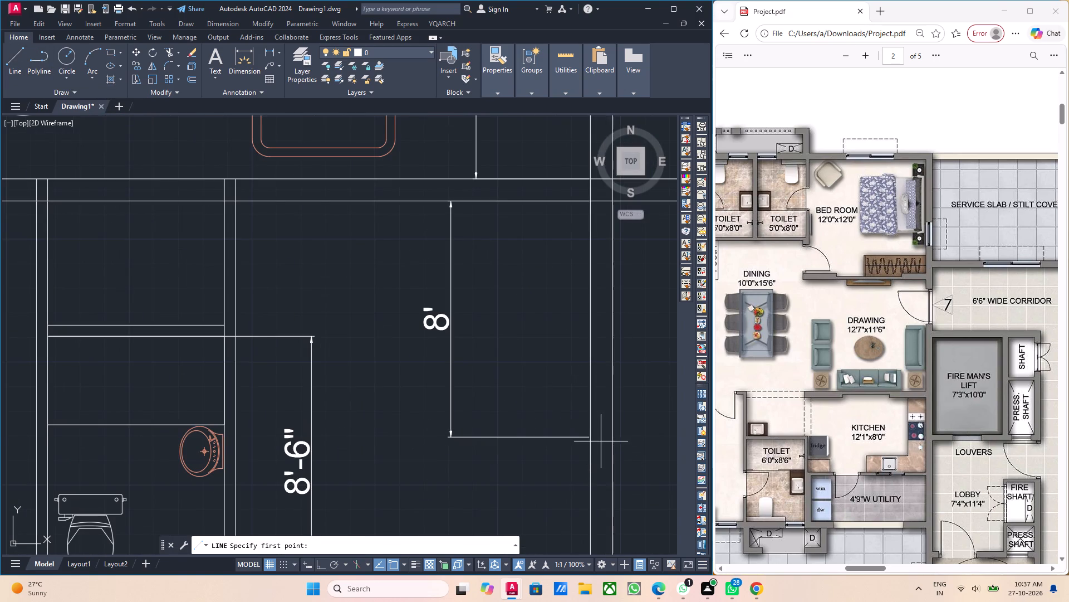
click(593, 438)
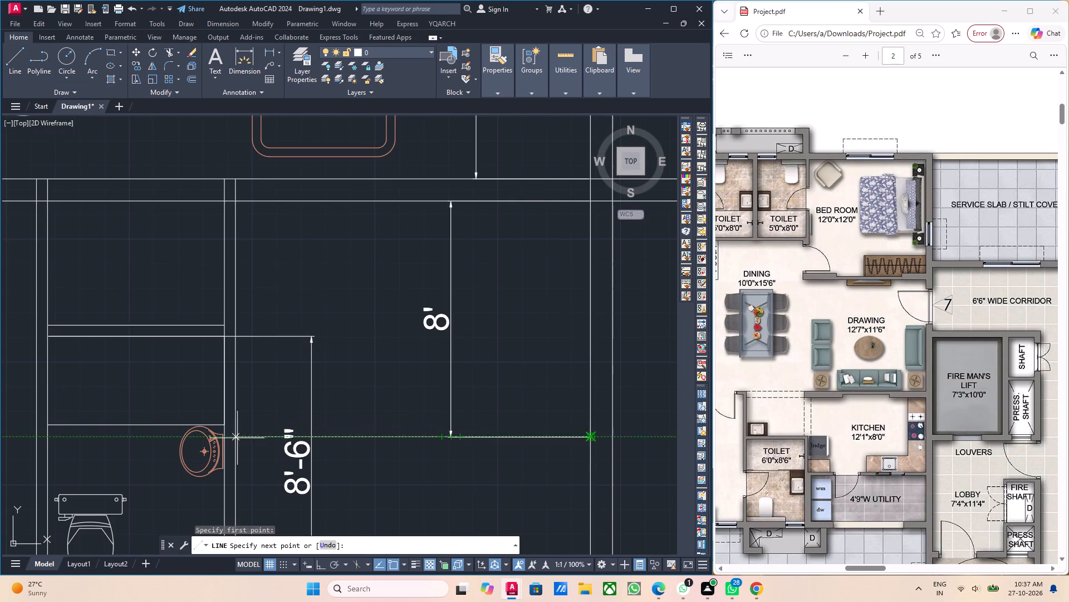
click(236, 438)
key(grave)
key(Escape)
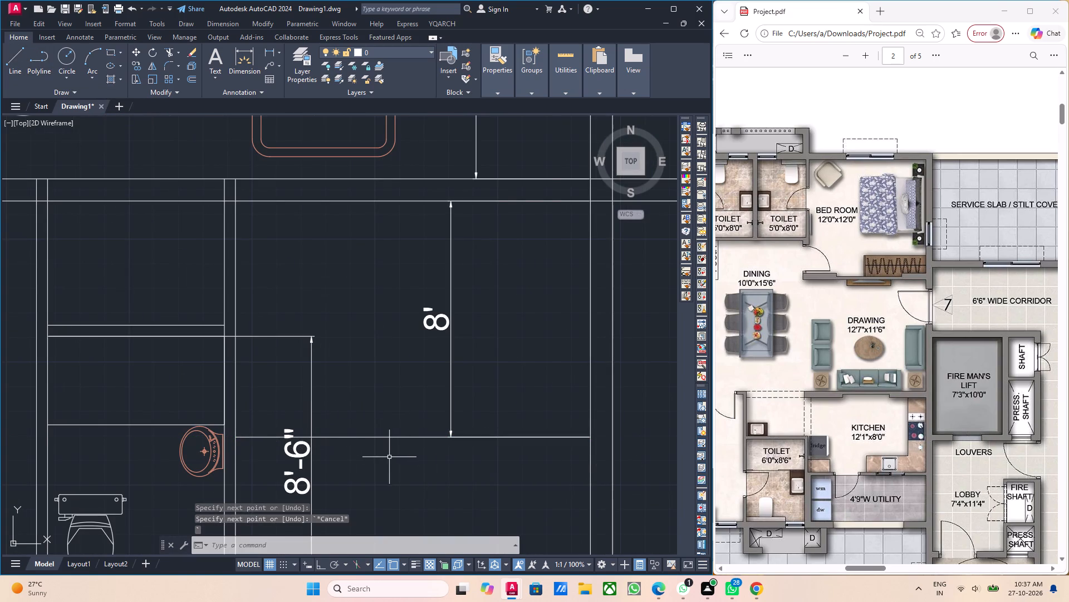
Offset the new kitchen partition line 4.5" down towards the utility area to form the wall thickness.
drag(409, 463, 380, 426)
drag(362, 416, 364, 423)
middle_drag(429, 484, 410, 465)
middle_drag(472, 494, 437, 460)
key(o)
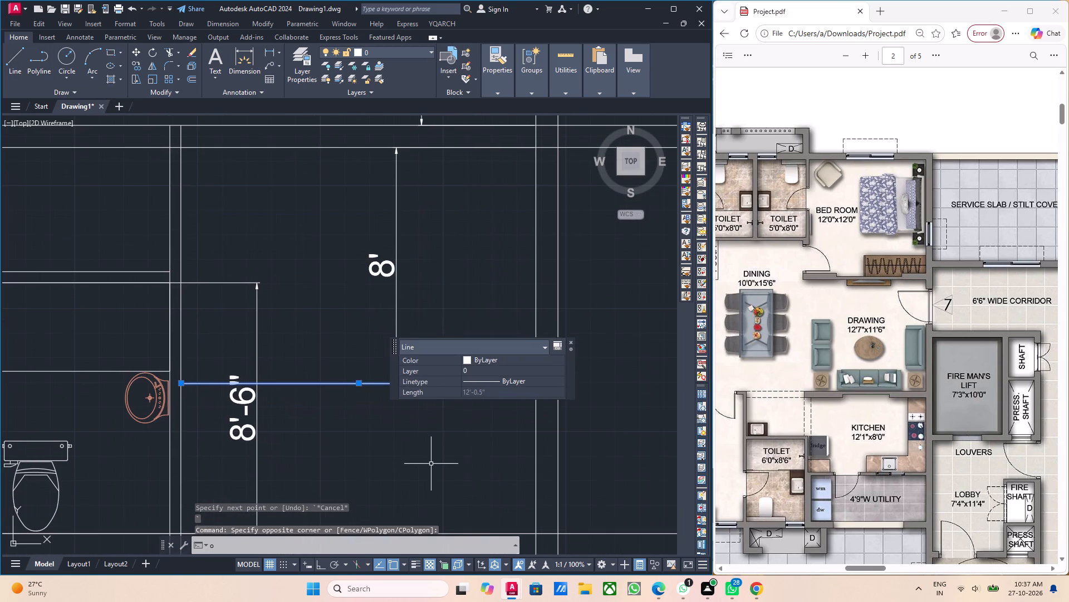
key(Return)
click(534, 385)
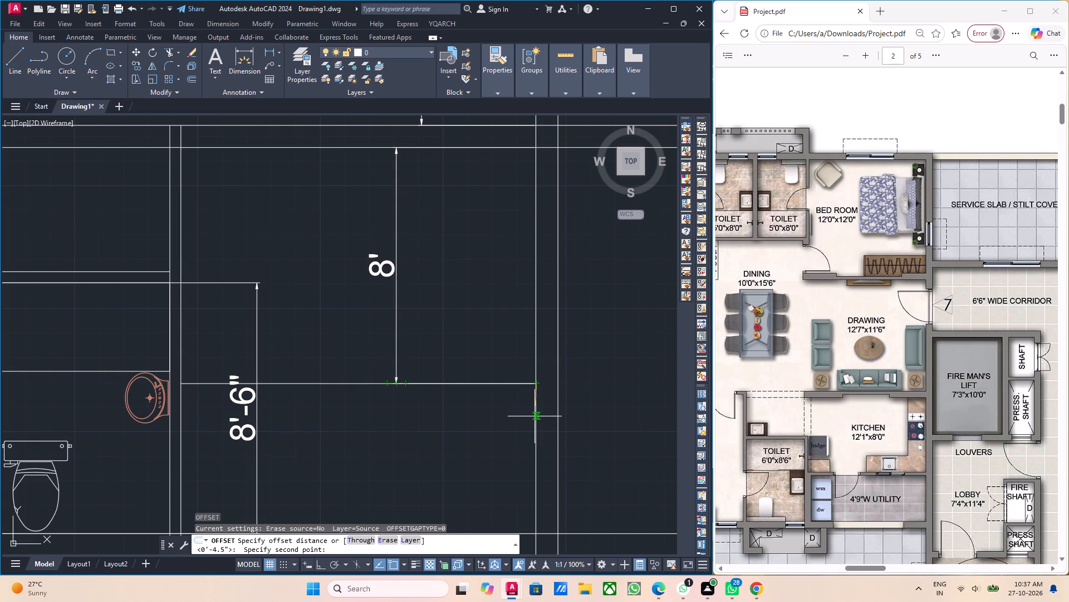
text(4.5)
key(Return)
click(405, 442)
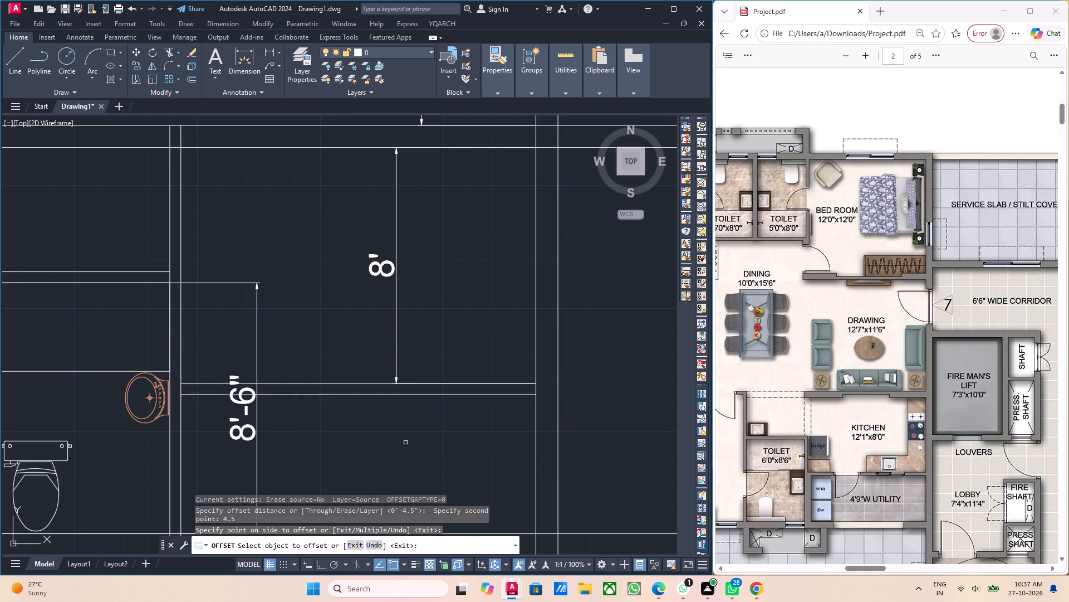
scroll(459, 457, down, 1)
key(Escape)
Examine the kitchen partition and utility space in relation to the surrounding rooms of the floor plan.
middle_drag(439, 450, 435, 428)
middle_drag(450, 428, 462, 356)
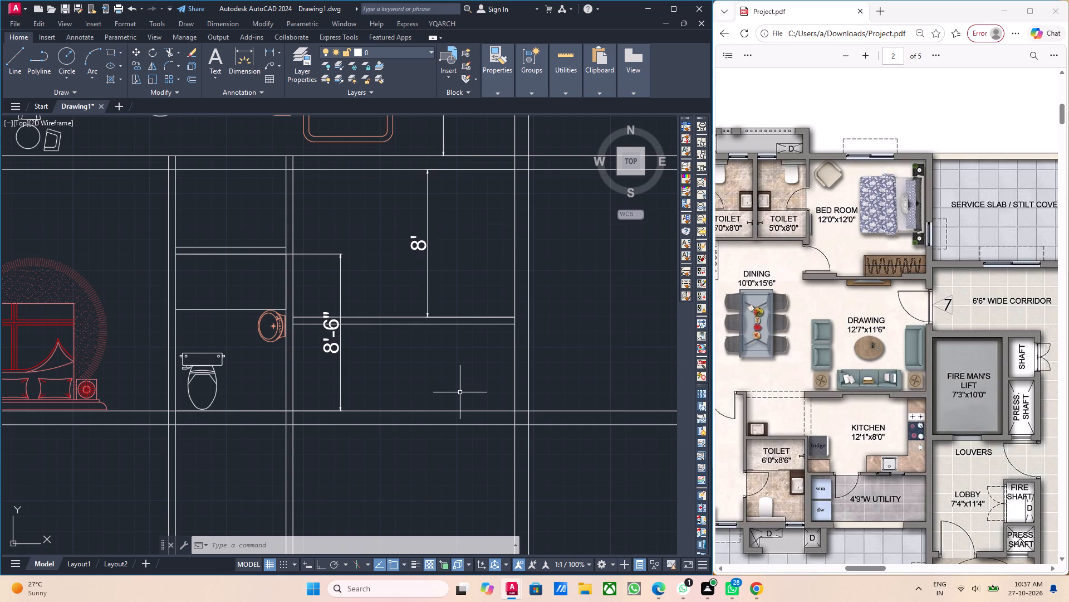
middle_drag(475, 364, 480, 390)
middle_drag(496, 357, 493, 395)
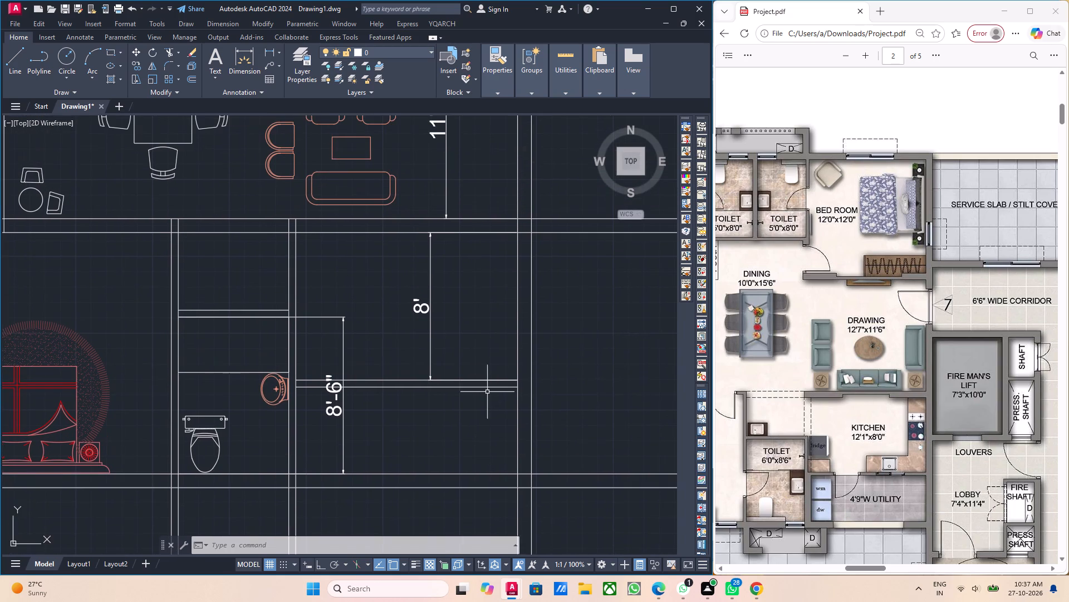
middle_drag(483, 399, 472, 411)
middle_drag(498, 417, 475, 434)
middle_drag(475, 440, 465, 446)
scroll(469, 443, down, 1)
scroll(431, 441, up, 1)
middle_drag(421, 440, 447, 434)
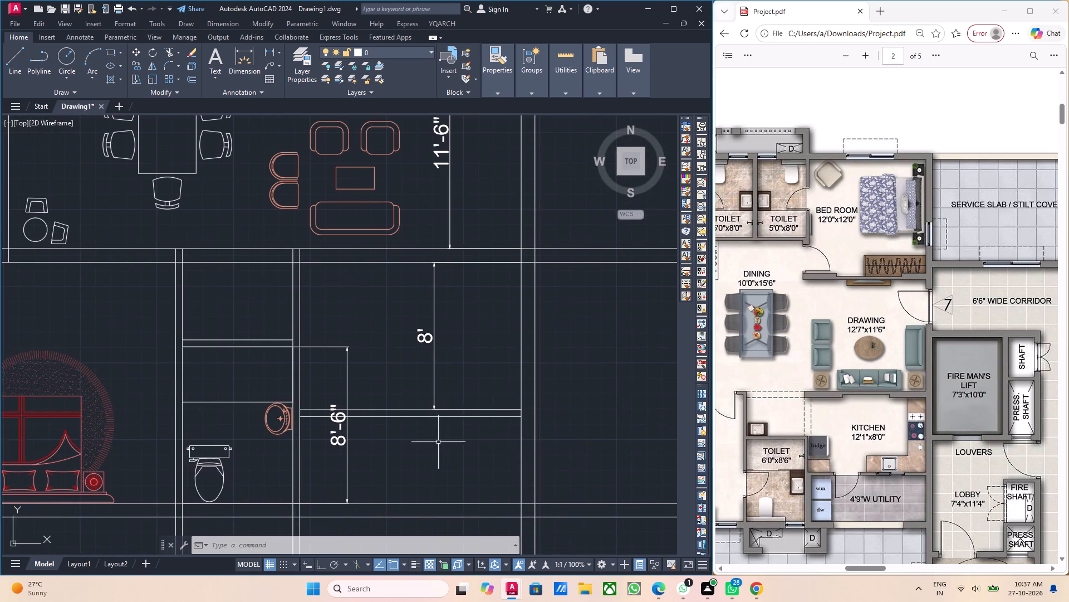
middle_drag(438, 444, 439, 431)
middle_drag(439, 439, 429, 388)
middle_drag(420, 394, 424, 409)
scroll(404, 428, down, 2)
middle_drag(399, 430, 405, 431)
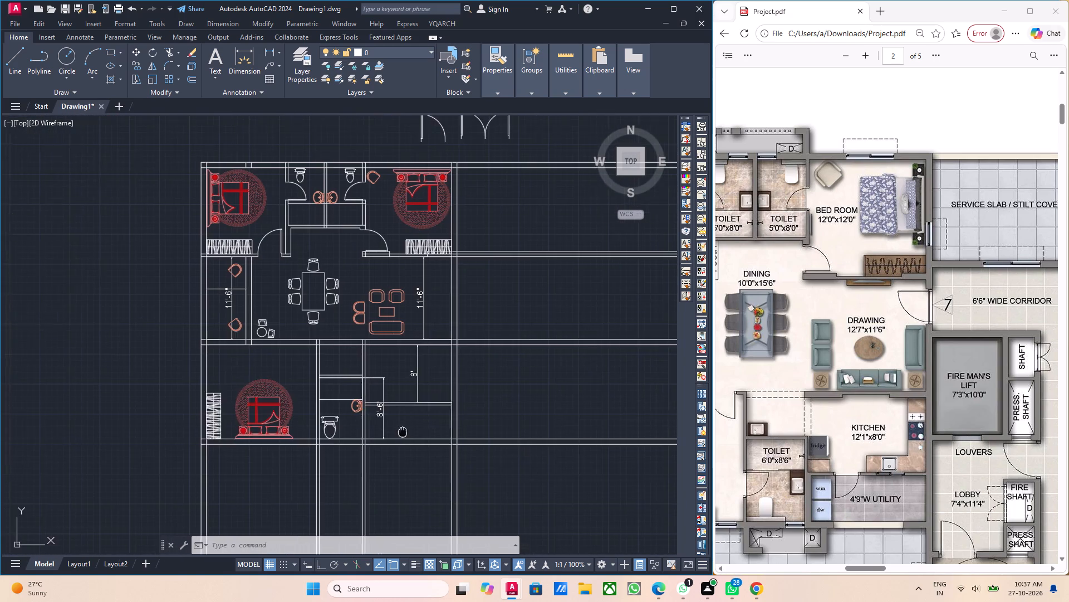
middle_drag(405, 431, 478, 431)
middle_drag(421, 439, 432, 449)
middle_drag(510, 446, 503, 428)
middle_drag(479, 418, 433, 346)
middle_drag(461, 375, 457, 409)
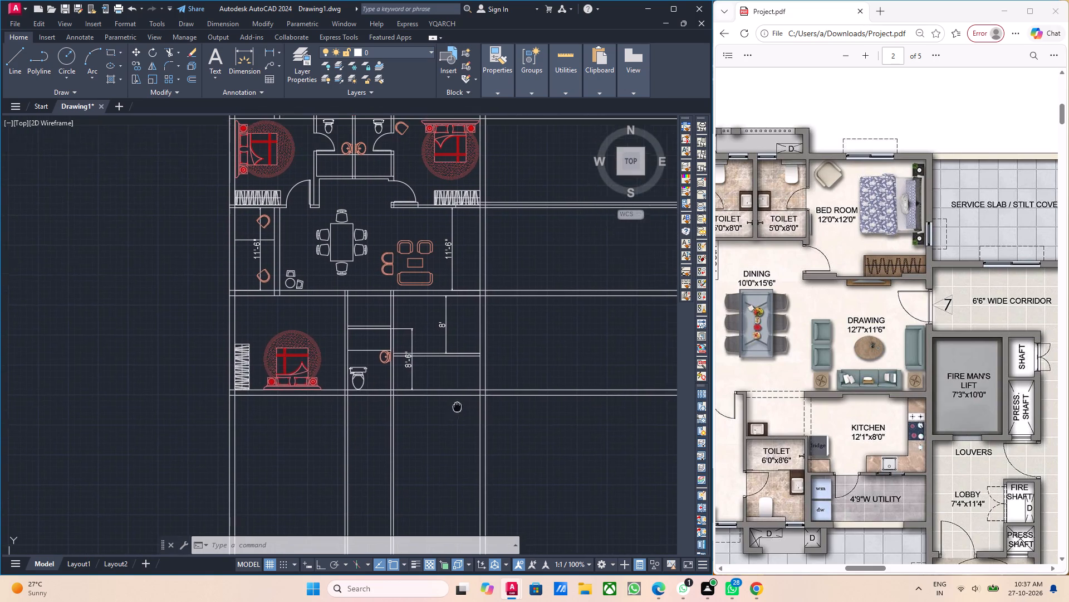
middle_drag(457, 409, 457, 423)
middle_drag(444, 405, 455, 418)
middle_click(429, 395)
scroll(430, 400, down, 1)
middle_drag(420, 404, 467, 404)
scroll(485, 405, up, 2)
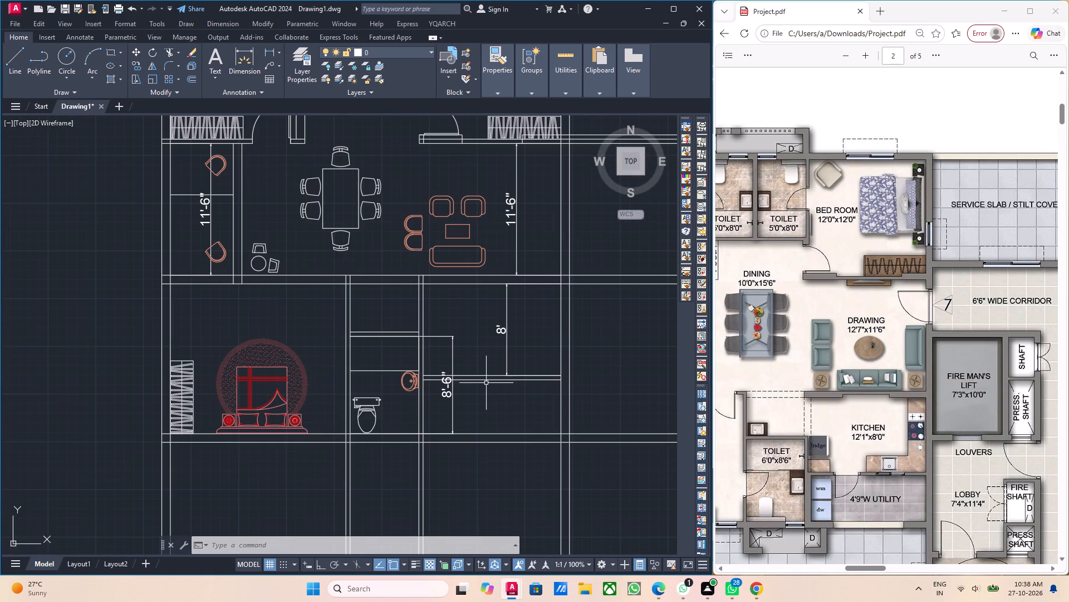
scroll(485, 383, up, 1)
scroll(484, 383, down, 2)
scroll(473, 400, up, 2)
middle_drag(532, 425, 524, 397)
middle_drag(597, 433, 592, 394)
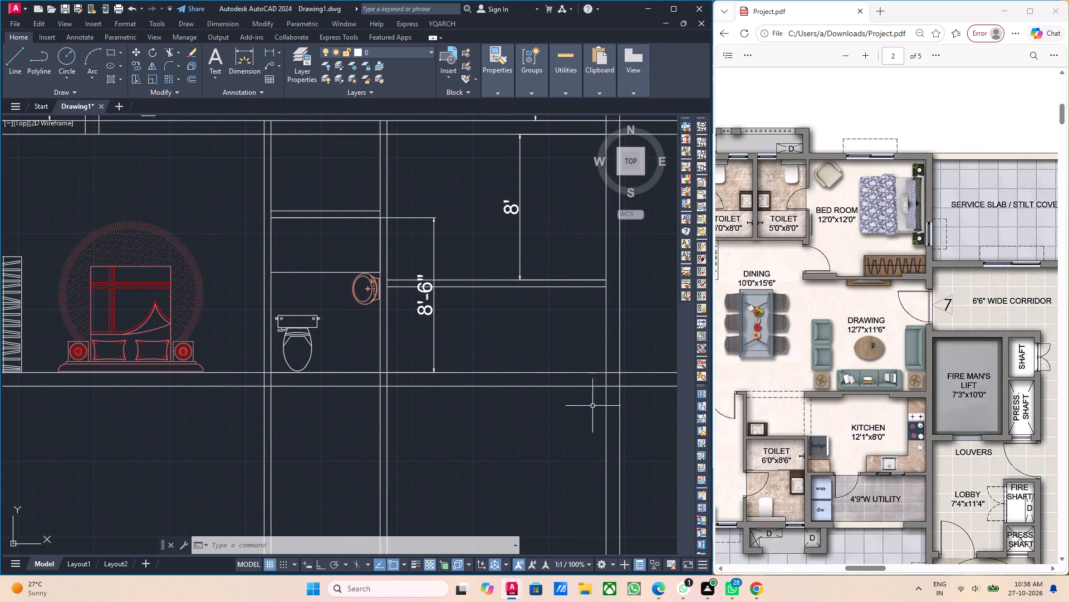
middle_drag(611, 423, 612, 417)
middle_drag(587, 394, 587, 414)
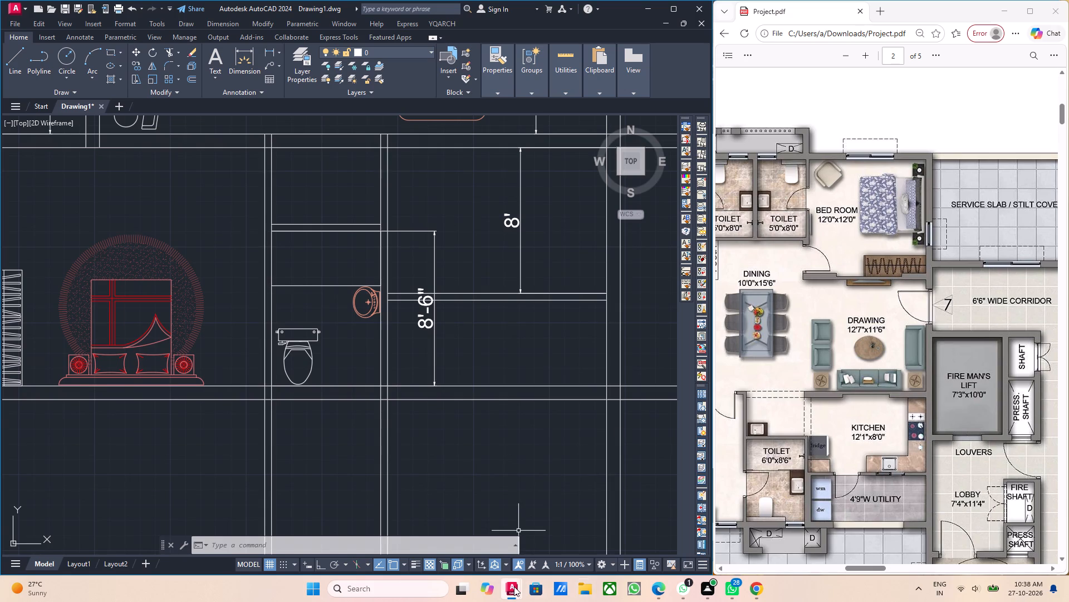
Switch to the AutoCAD blocks library drawing and examine the sink, counter and appliance blocks under Kitchens & Baths.
click(546, 550)
scroll(525, 294, up, 5)
middle_drag(531, 297, 526, 349)
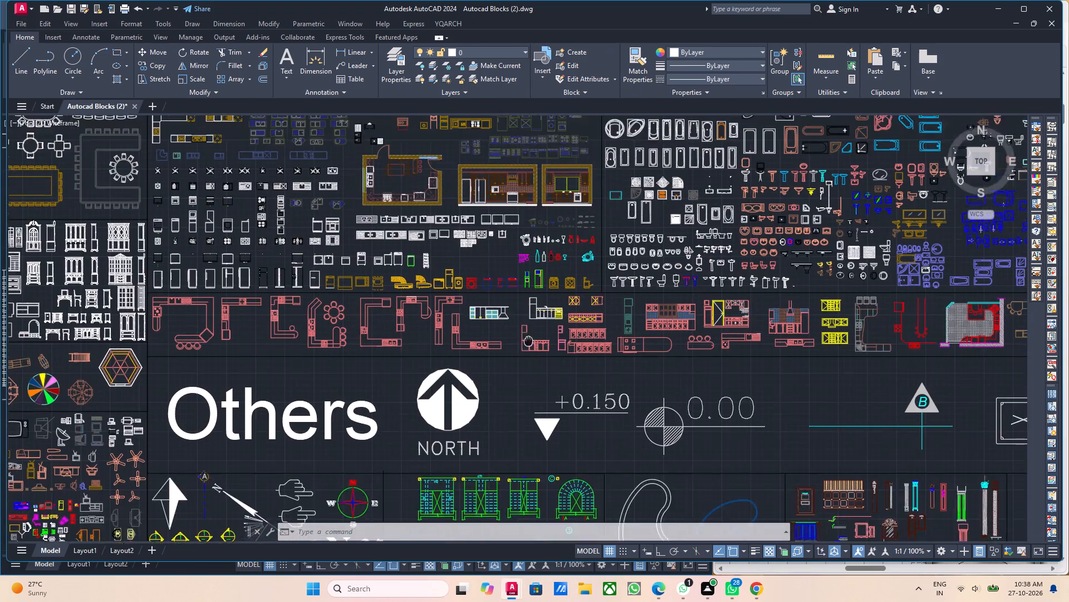
middle_drag(526, 349, 521, 370)
middle_drag(493, 342, 524, 413)
scroll(471, 377, down, 3)
middle_drag(452, 373, 472, 385)
scroll(426, 360, up, 3)
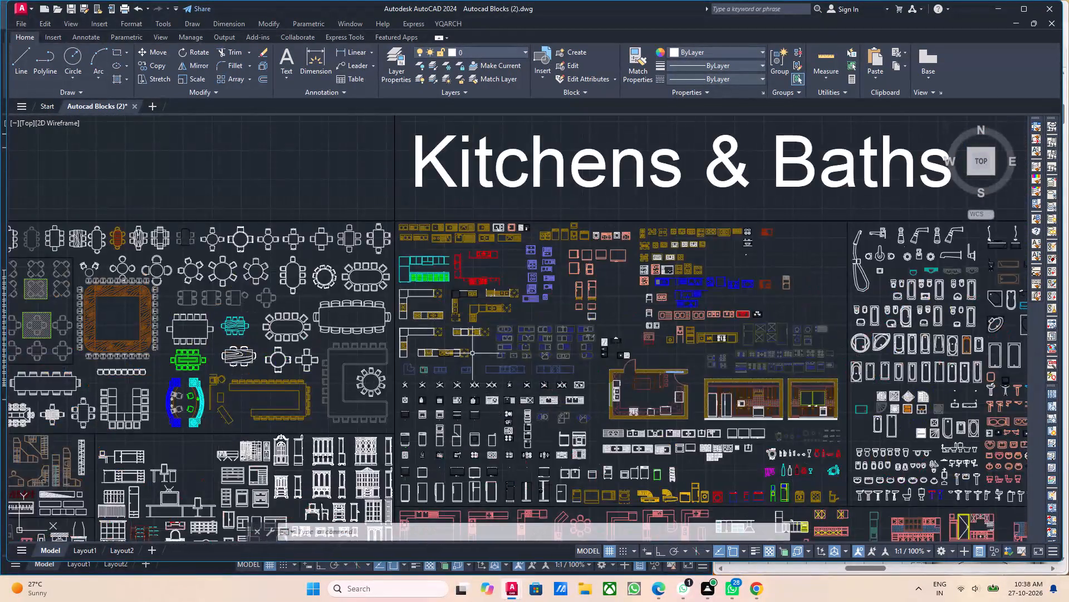
scroll(475, 353, up, 2)
middle_drag(471, 336, 470, 379)
middle_drag(470, 375, 470, 397)
middle_drag(440, 357, 431, 405)
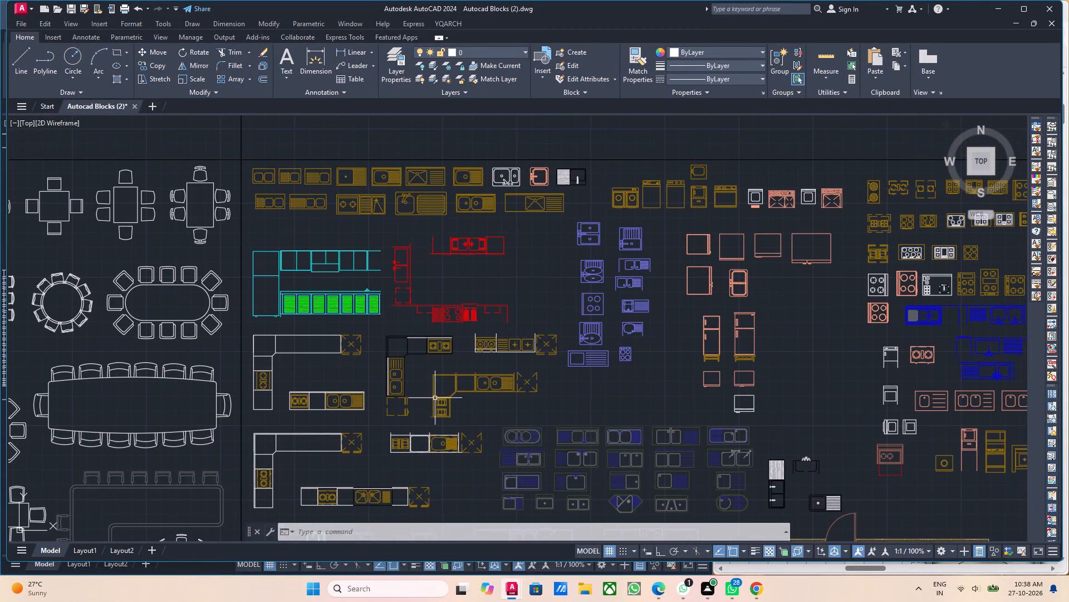
middle_drag(437, 407, 442, 451)
middle_drag(406, 375, 419, 413)
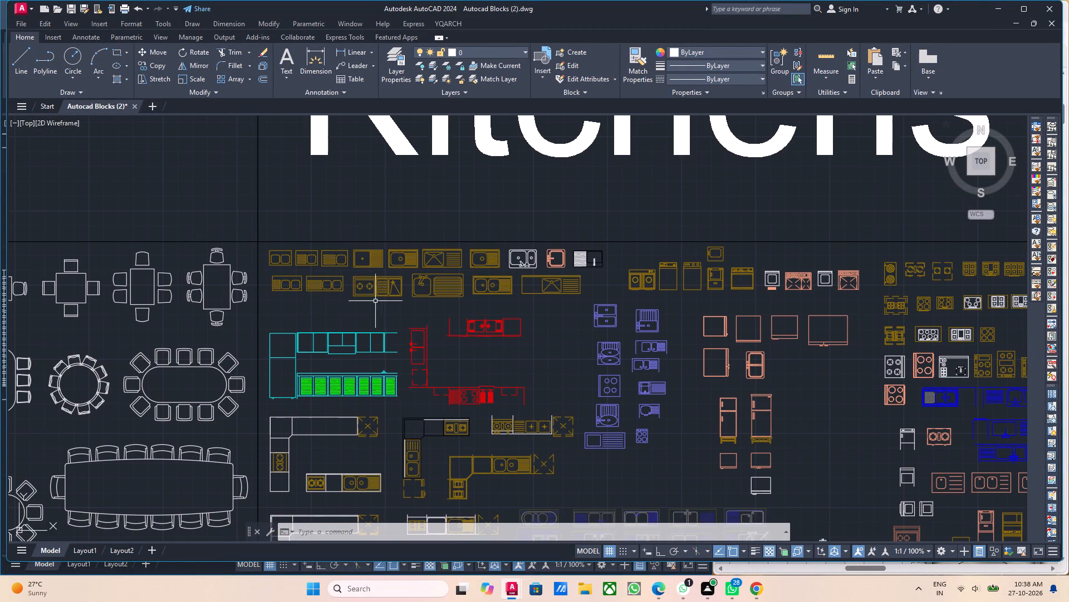
scroll(374, 298, up, 3)
scroll(374, 294, down, 3)
middle_drag(553, 304, 517, 304)
middle_drag(553, 301, 539, 299)
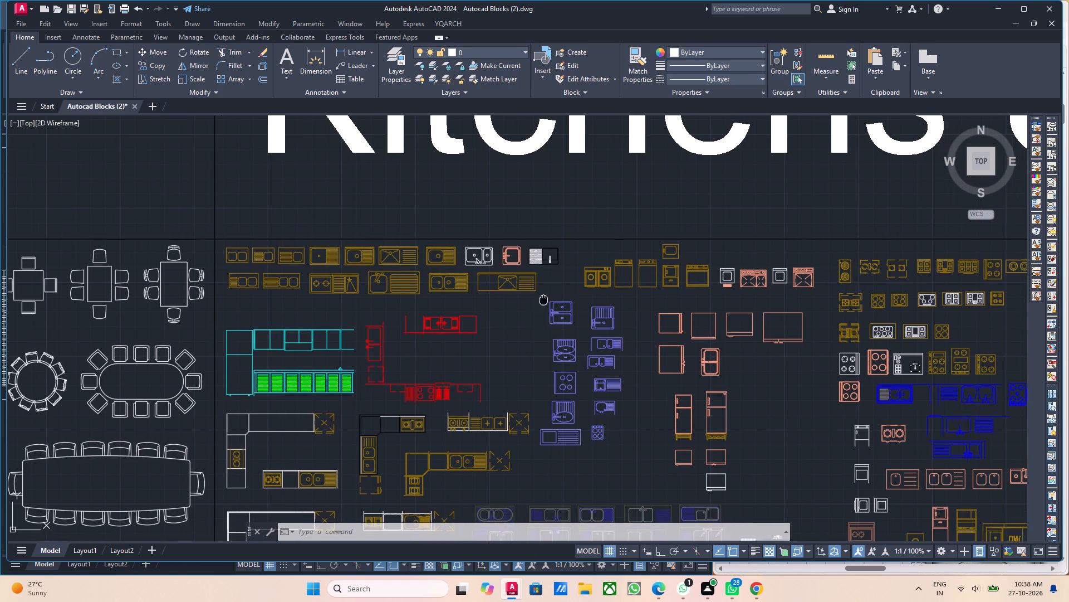
middle_drag(539, 299, 502, 298)
middle_click(575, 311)
middle_drag(616, 328, 582, 305)
middle_drag(601, 327, 573, 319)
middle_drag(604, 348, 595, 332)
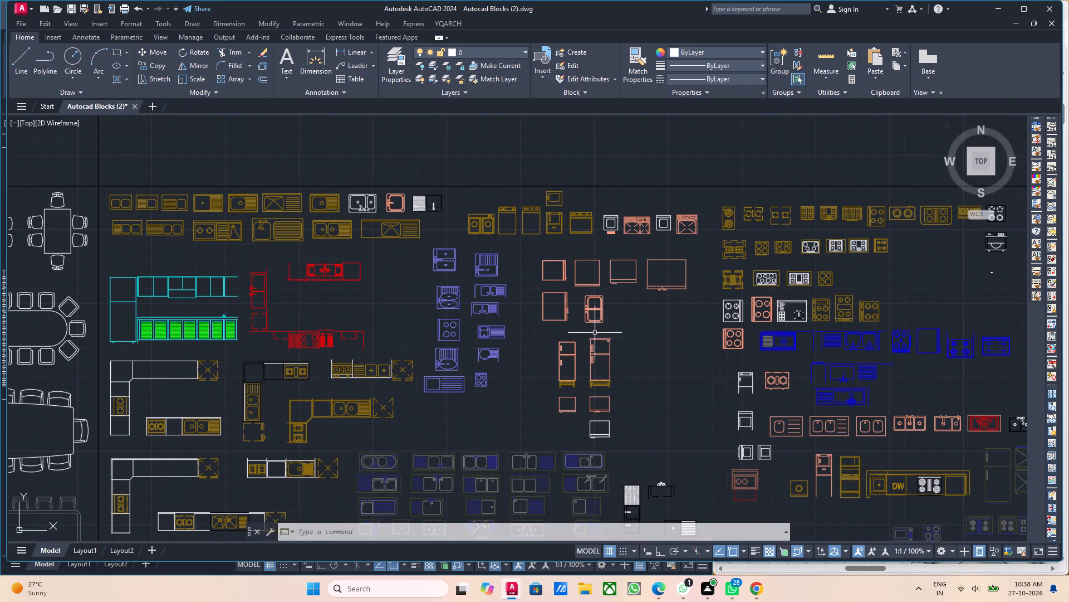
middle_drag(599, 355, 599, 349)
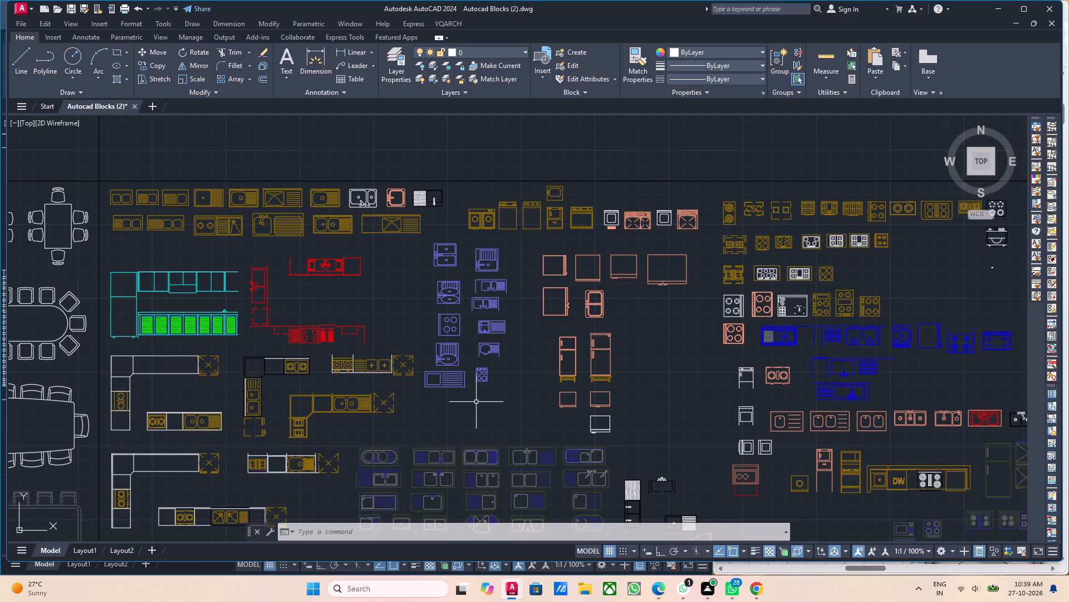
Look through the block library's Furniture, Kitchens & Baths and Others sections for blocks suited to the kitchen and utility.
scroll(502, 436, down, 3)
middle_drag(486, 428, 467, 317)
middle_drag(481, 383, 475, 339)
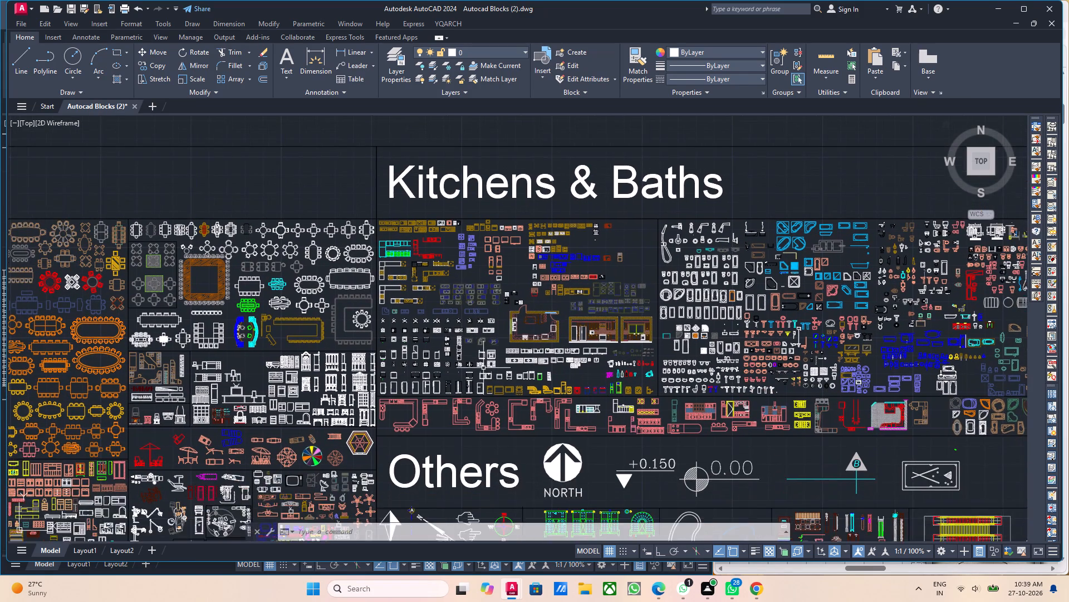
middle_drag(483, 366, 464, 317)
middle_drag(465, 354, 484, 397)
middle_drag(469, 382, 441, 377)
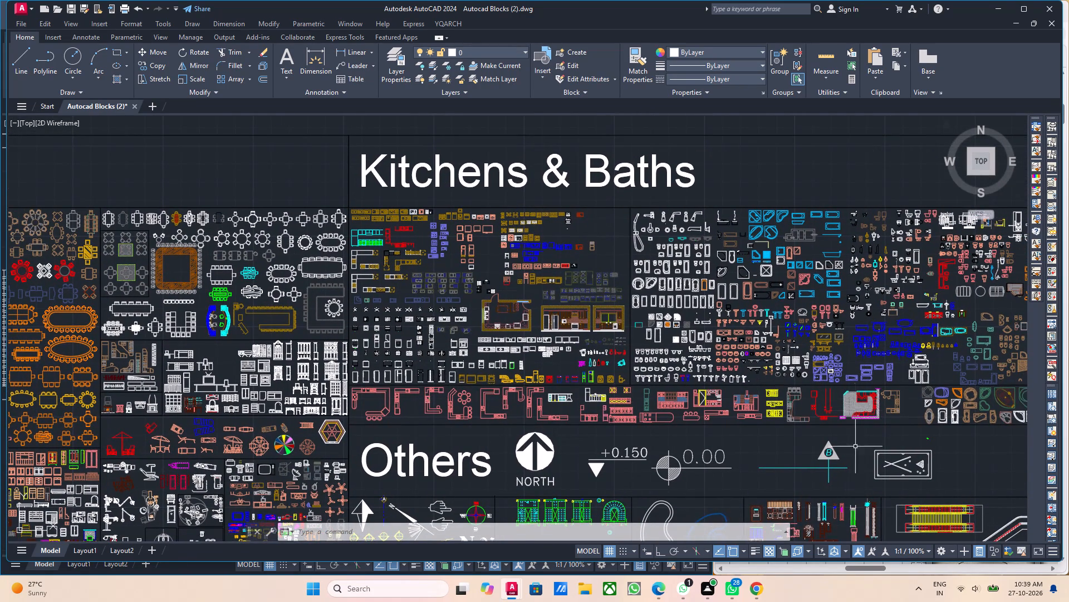
scroll(759, 319, down, 1)
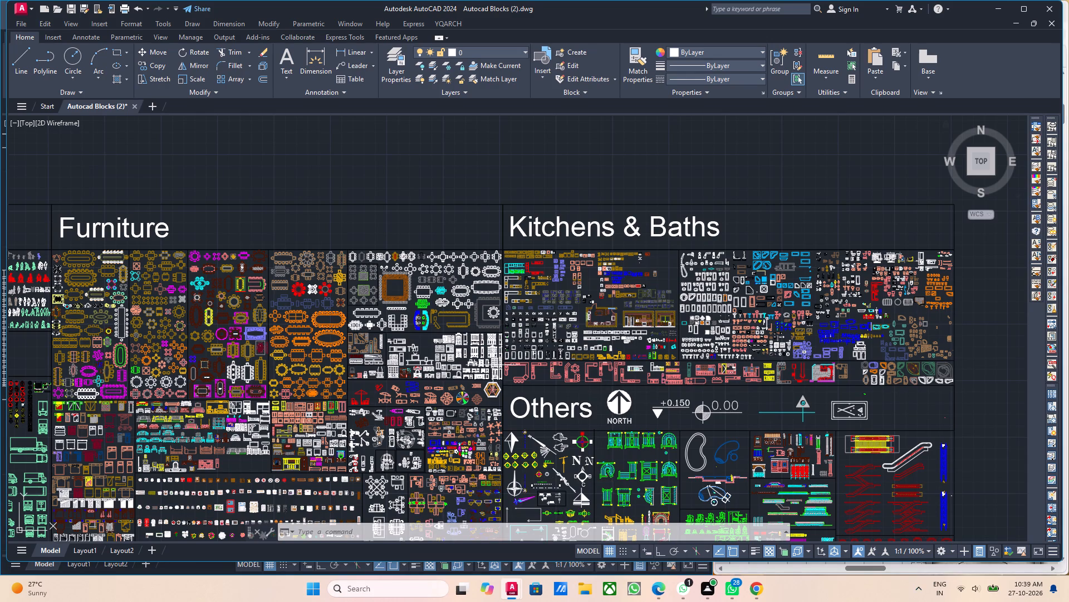
scroll(502, 355, up, 5)
scroll(428, 386, up, 1)
middle_drag(449, 386, 666, 360)
scroll(526, 358, down, 3)
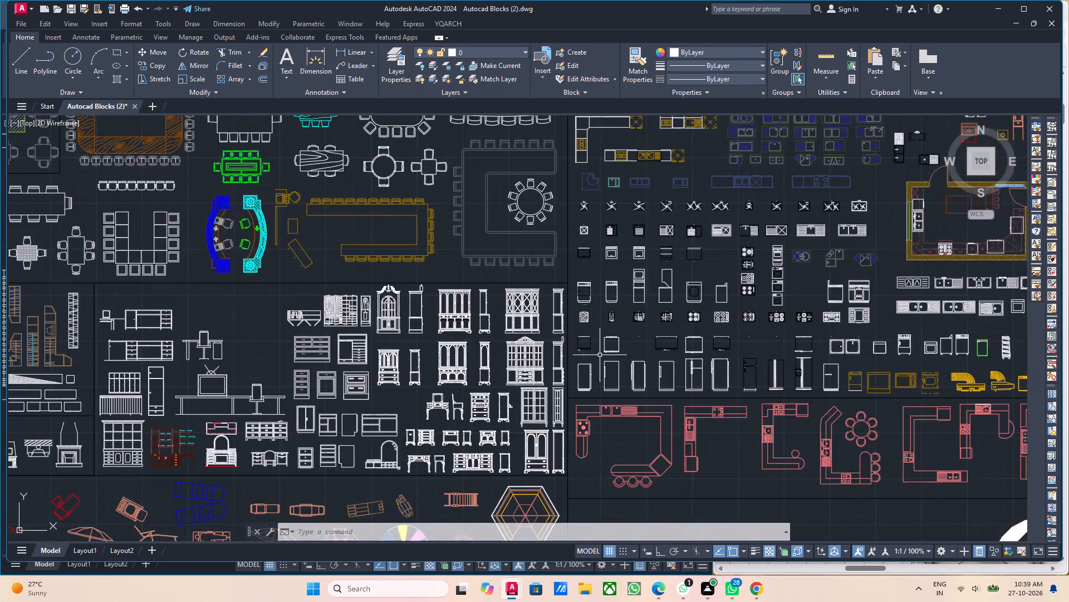
scroll(627, 355, down, 2)
middle_drag(734, 422, 686, 394)
middle_drag(610, 410, 670, 363)
middle_drag(479, 385, 503, 372)
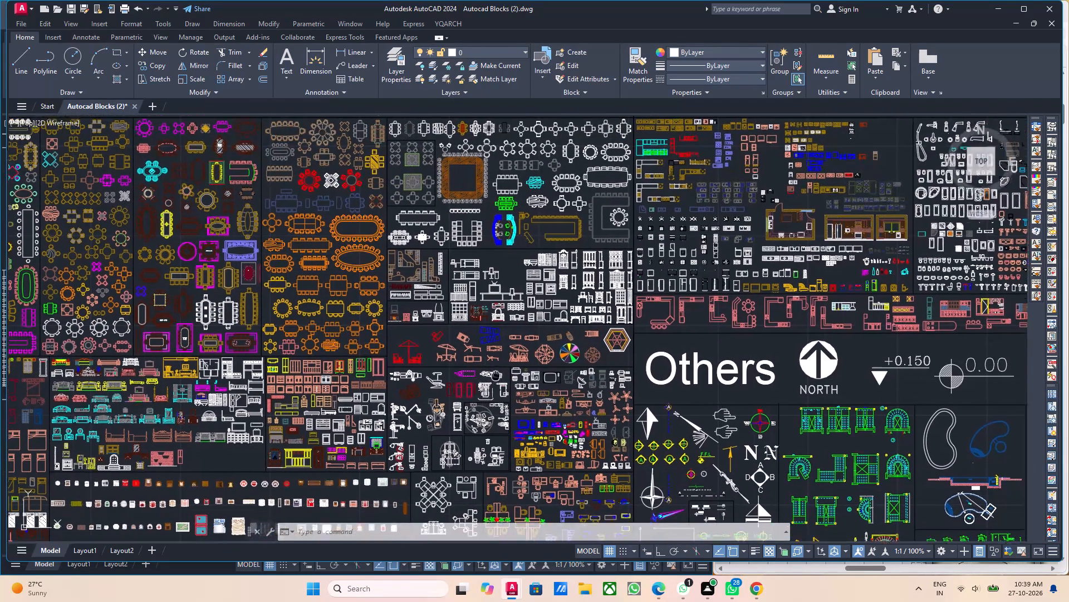
middle_drag(503, 372, 513, 367)
middle_drag(443, 381, 484, 343)
middle_drag(459, 368, 512, 360)
middle_drag(400, 356, 473, 357)
middle_drag(398, 355, 491, 356)
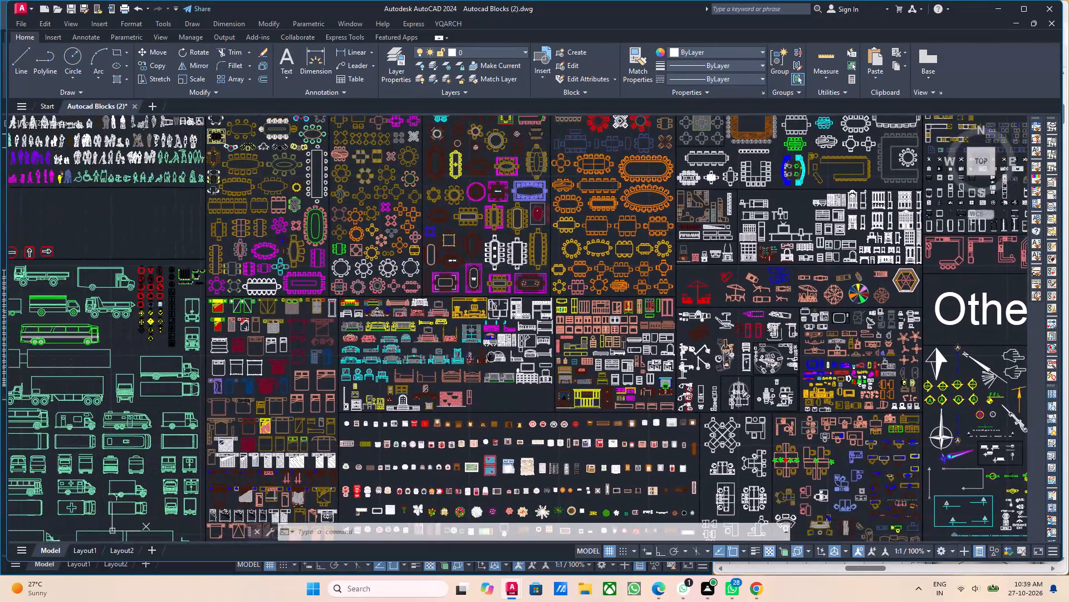
scroll(470, 358, up, 2)
scroll(470, 358, down, 3)
middle_drag(651, 357, 389, 259)
middle_drag(585, 256, 507, 284)
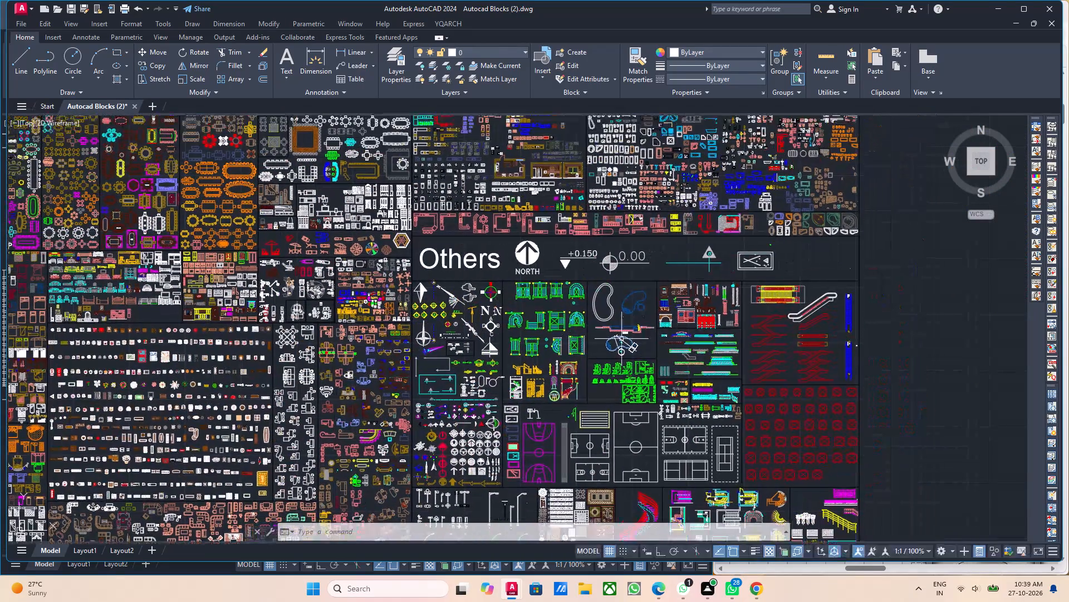
middle_drag(676, 333, 534, 267)
middle_drag(612, 348, 601, 323)
scroll(617, 380, up, 2)
scroll(621, 361, down, 3)
middle_drag(600, 350, 602, 363)
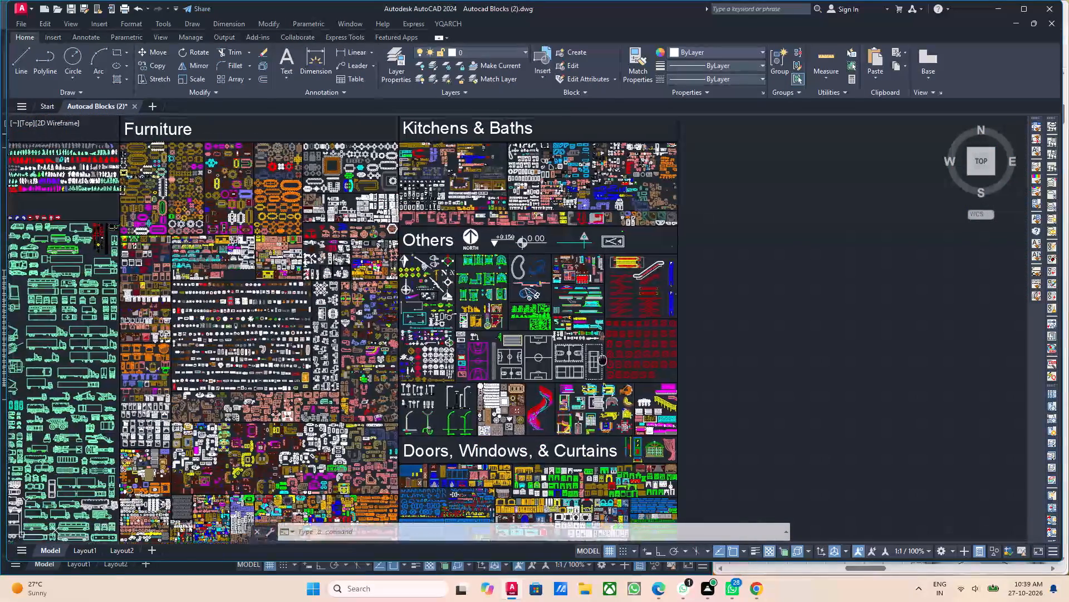
middle_drag(602, 363, 602, 371)
middle_drag(594, 383, 608, 452)
middle_drag(594, 390, 599, 410)
middle_drag(542, 348, 564, 384)
Examine the kitchen counter layout plans and appliance blocks in the lower rows of the Kitchens & Baths section.
scroll(449, 357, up, 2)
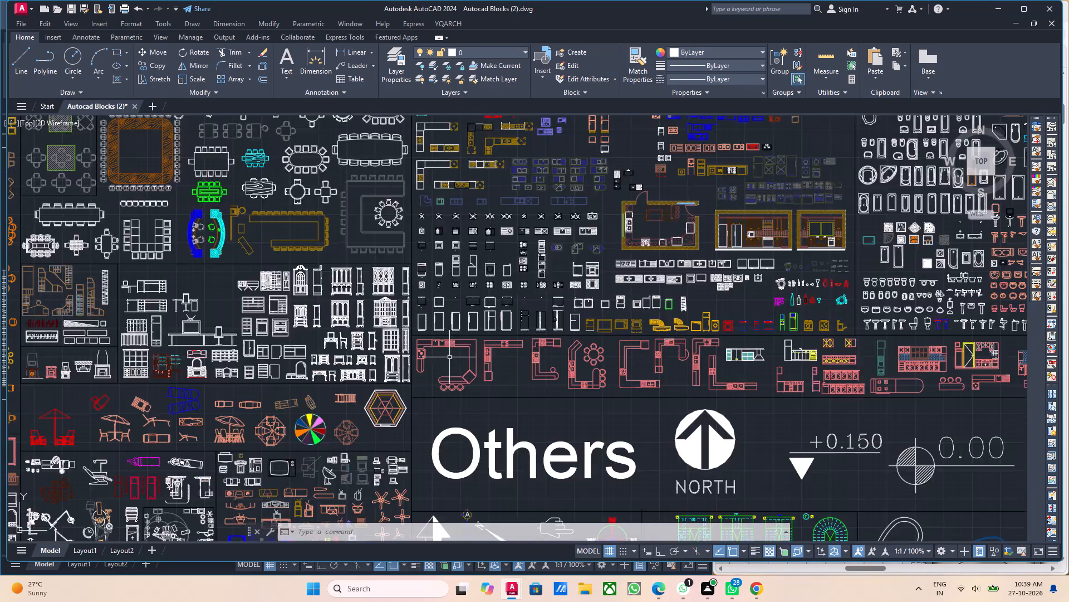
scroll(449, 357, up, 3)
scroll(478, 364, down, 3)
middle_drag(486, 365, 499, 397)
scroll(488, 386, up, 4)
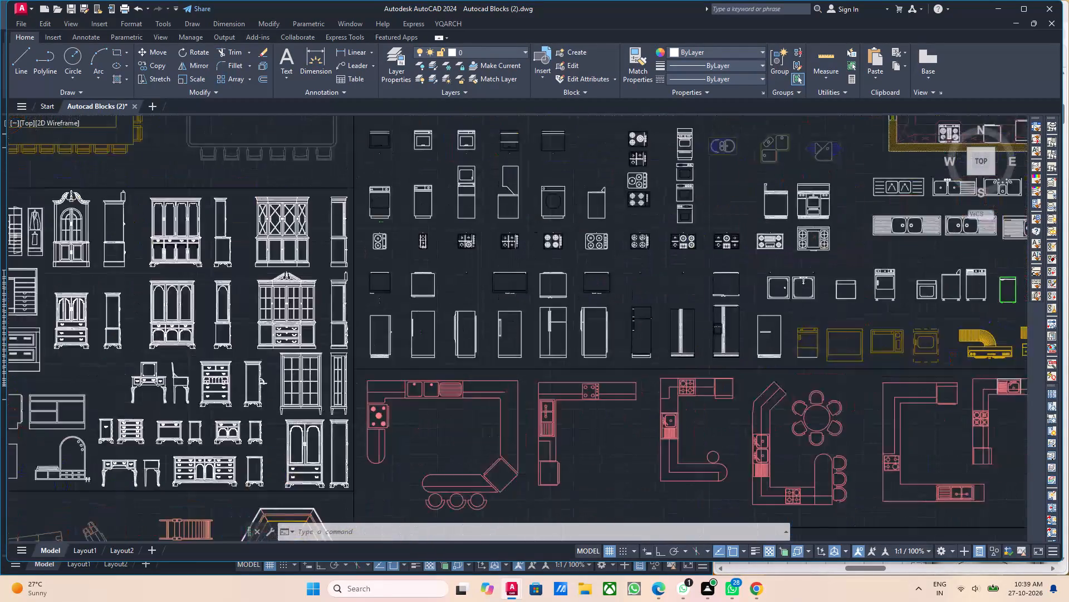
scroll(489, 386, up, 1)
scroll(489, 386, down, 3)
middle_drag(502, 402, 484, 382)
middle_drag(565, 398, 505, 390)
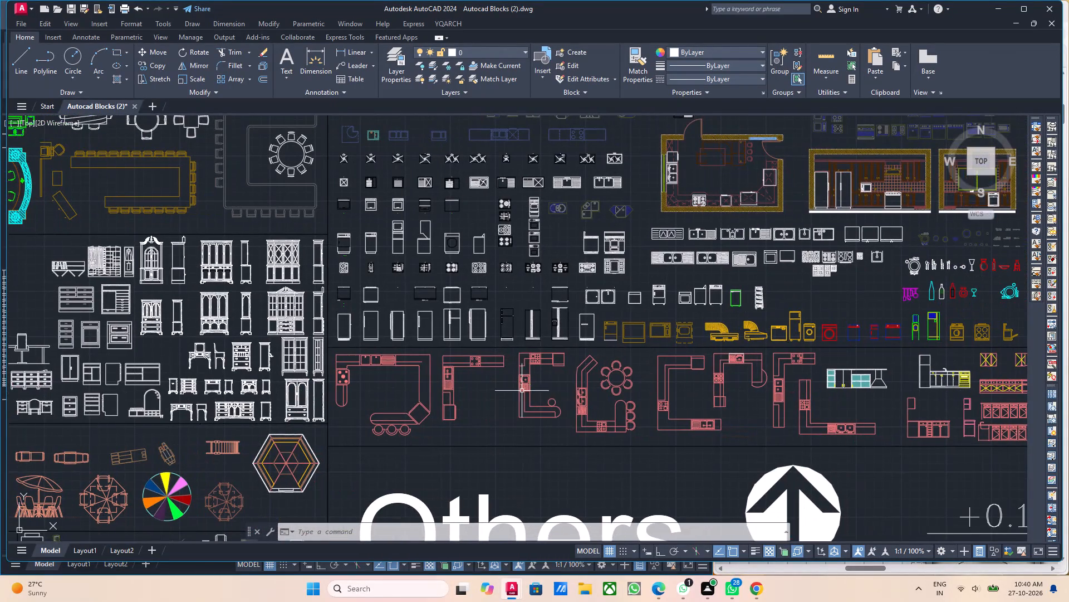
middle_drag(568, 399, 551, 397)
scroll(479, 397, up, 1)
scroll(436, 339, down, 2)
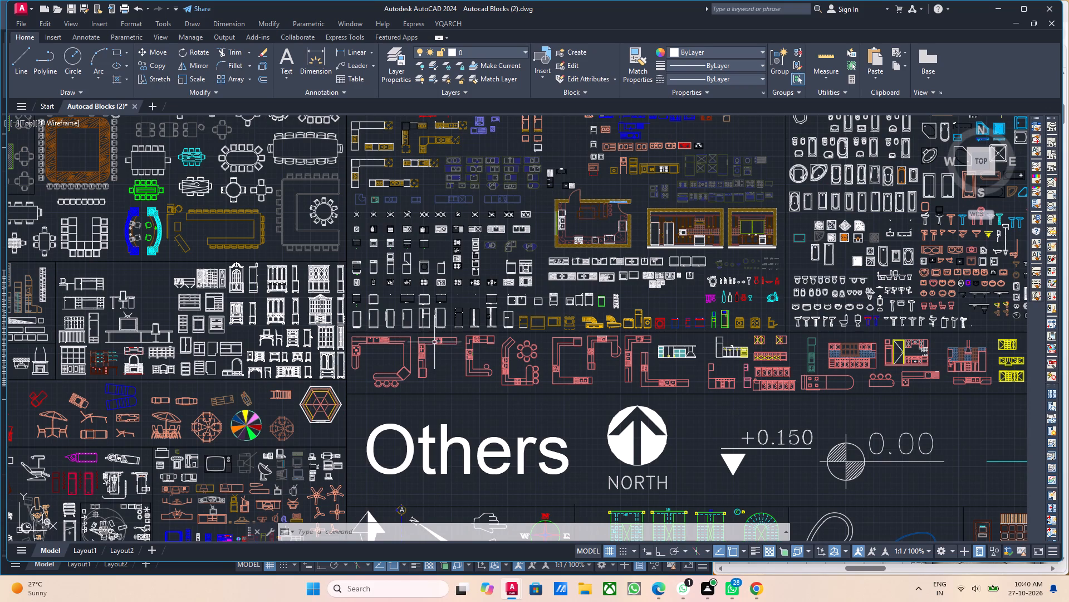
scroll(435, 341, down, 1)
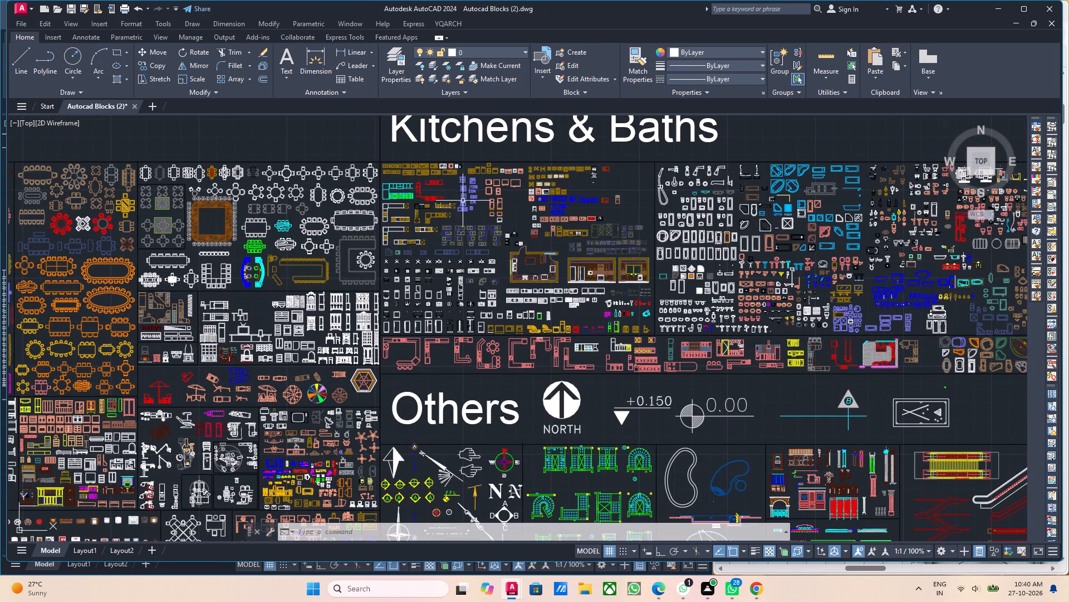
Examine the stove, hob, washer, refrigerator and sink blocks in the upper rows of the Kitchens & Baths section.
scroll(542, 191, up, 2)
scroll(574, 251, up, 3)
middle_drag(587, 259, 590, 310)
scroll(600, 274, down, 2)
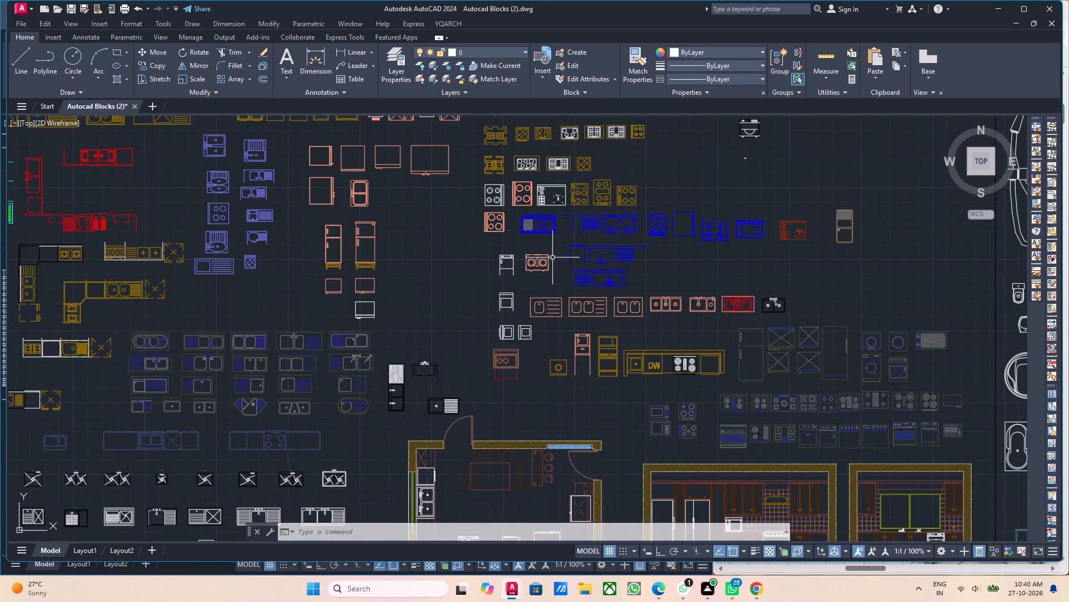
middle_drag(550, 255, 562, 285)
scroll(555, 268, up, 2)
scroll(555, 251, down, 2)
middle_drag(557, 258, 571, 279)
middle_drag(538, 273, 542, 276)
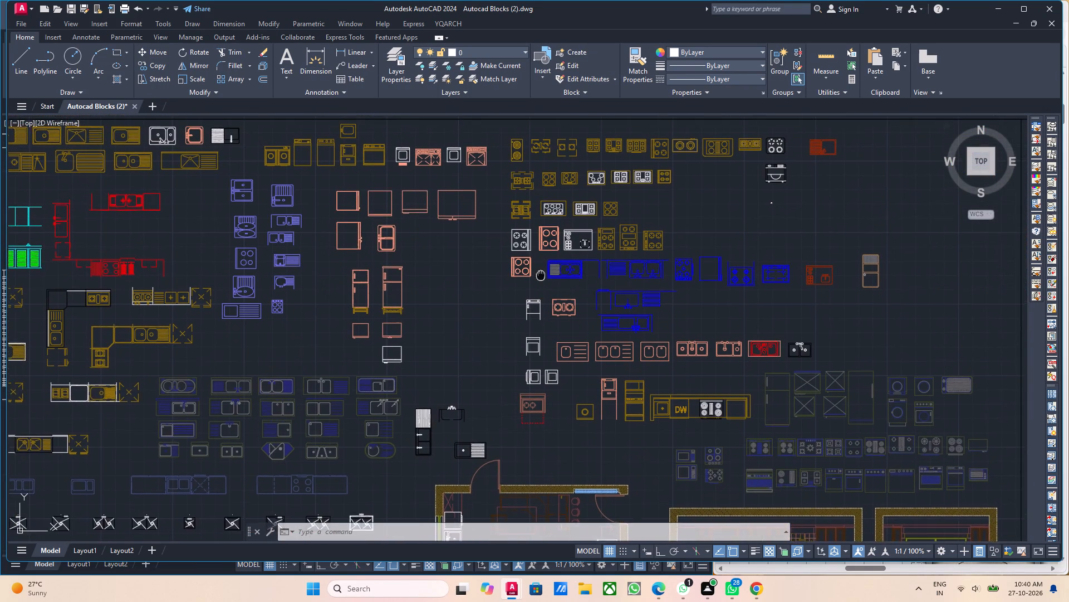
middle_drag(542, 276, 553, 313)
middle_drag(554, 300, 554, 308)
middle_drag(625, 287, 625, 302)
scroll(635, 264, up, 1)
middle_drag(639, 265, 638, 281)
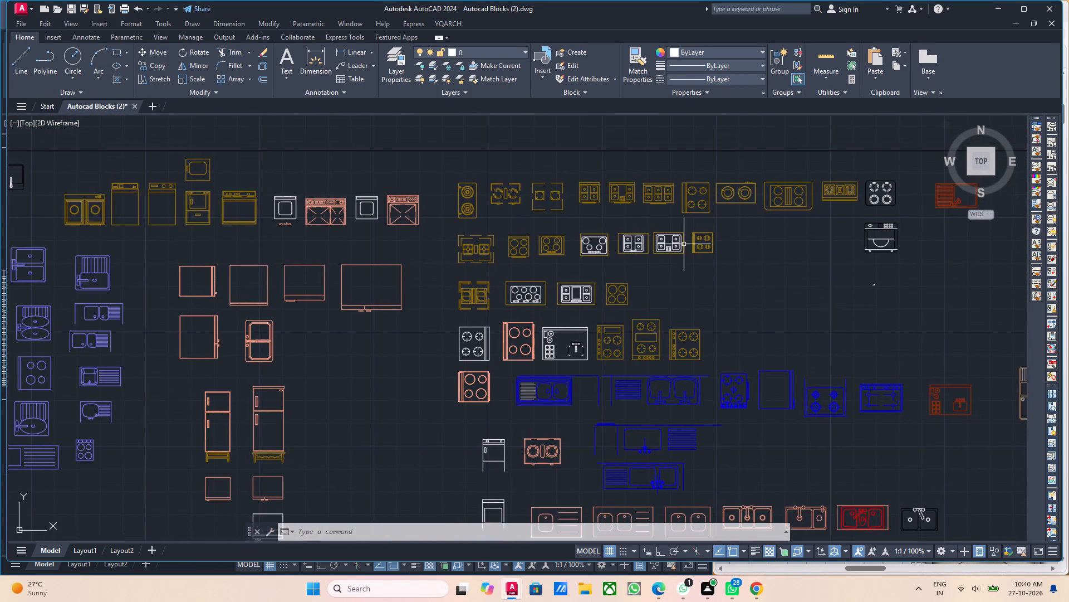
middle_drag(718, 242, 665, 259)
scroll(697, 219, up, 2)
middle_drag(746, 245, 739, 258)
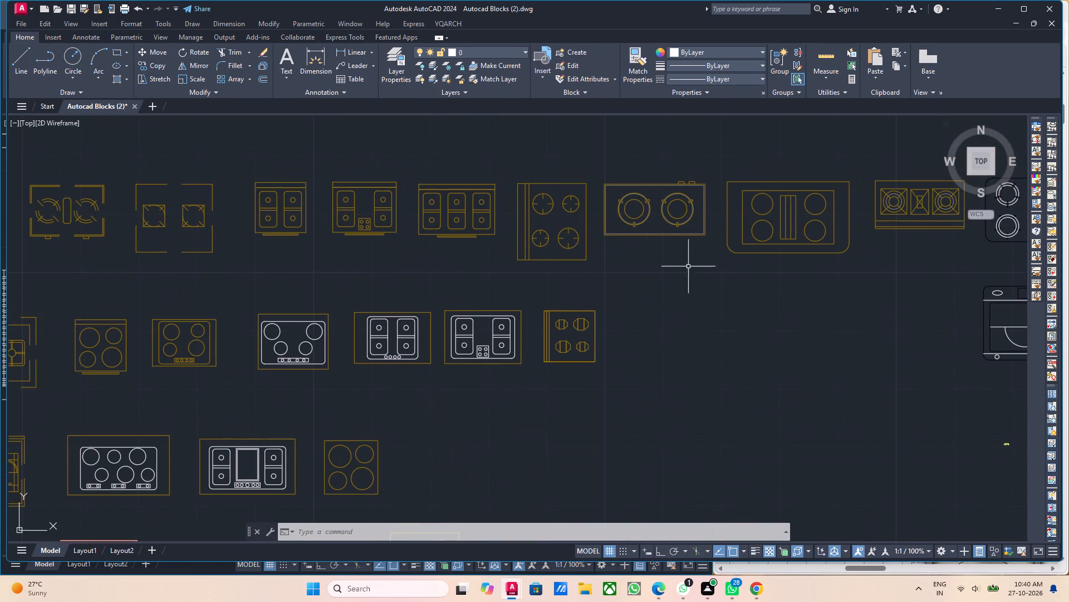
scroll(630, 266, down, 1)
middle_drag(530, 267, 616, 271)
middle_drag(551, 274, 614, 278)
middle_drag(503, 290, 617, 300)
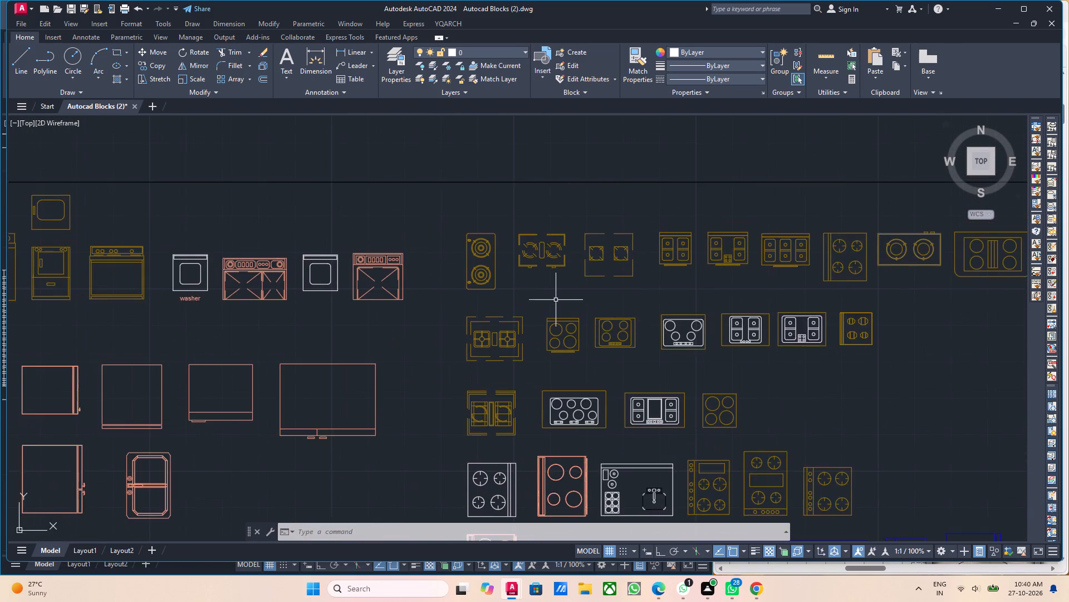
scroll(551, 300, down, 1)
middle_drag(443, 290, 615, 288)
scroll(524, 296, down, 1)
middle_drag(468, 310, 480, 266)
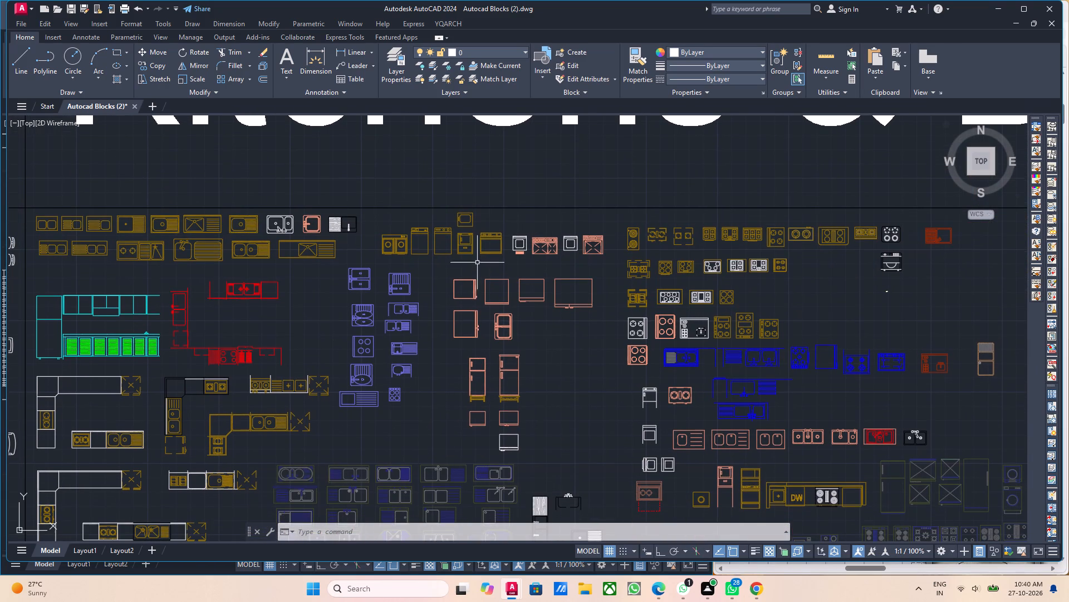
middle_drag(804, 327, 703, 326)
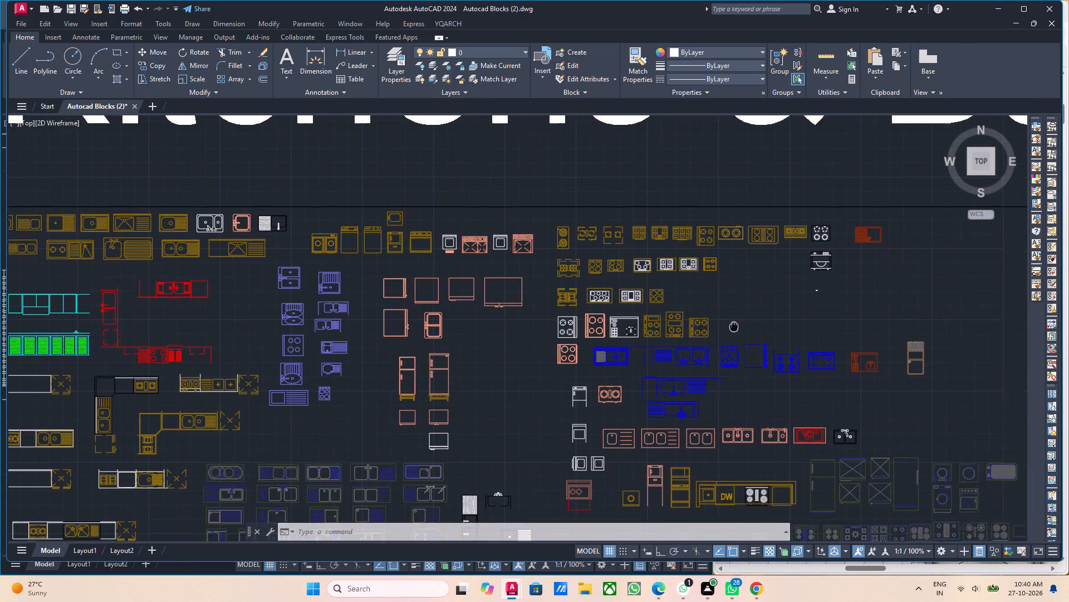
middle_drag(703, 326, 654, 326)
scroll(656, 335, down, 1)
middle_drag(802, 351, 659, 329)
scroll(658, 329, down, 1)
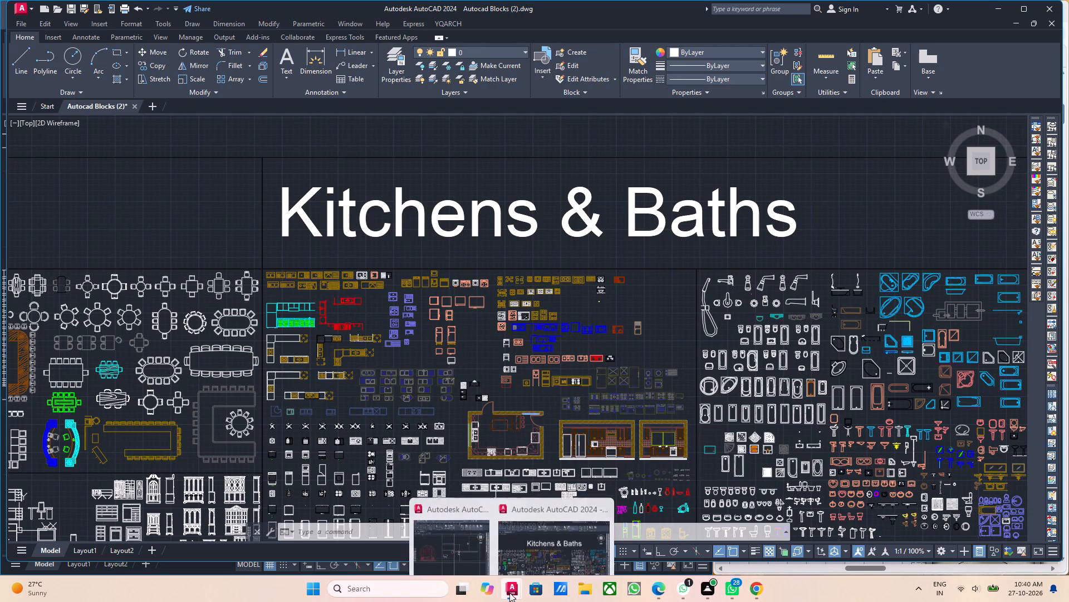
Return to the Drawing1 floor plan and review the kitchen and utility area within the overall apartment layout.
click(462, 533)
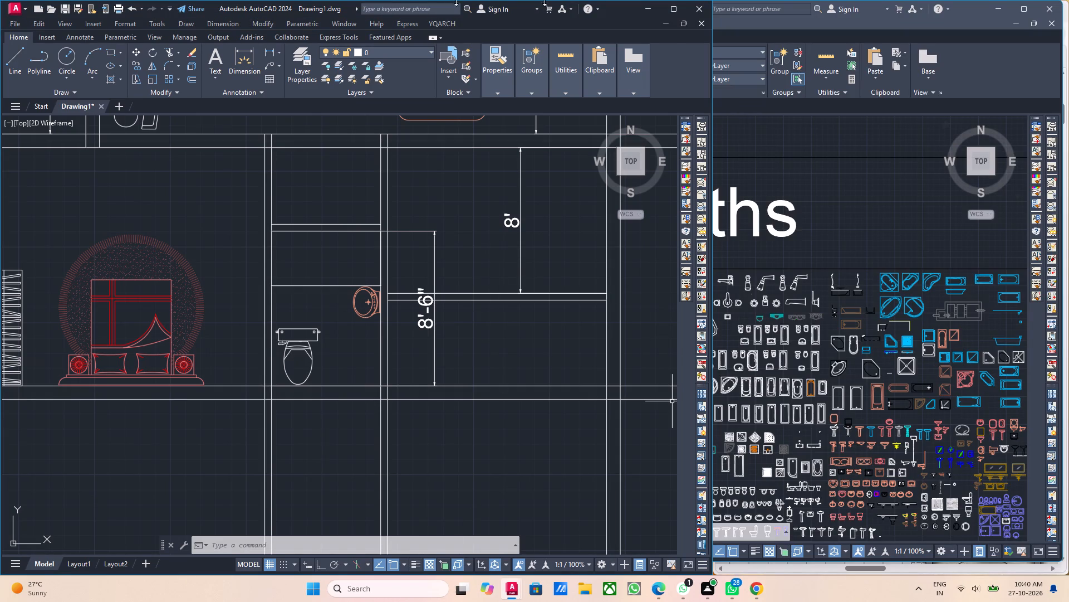
scroll(252, 373, down, 2)
middle_drag(257, 368, 434, 349)
middle_drag(295, 349, 333, 352)
middle_drag(504, 363, 377, 370)
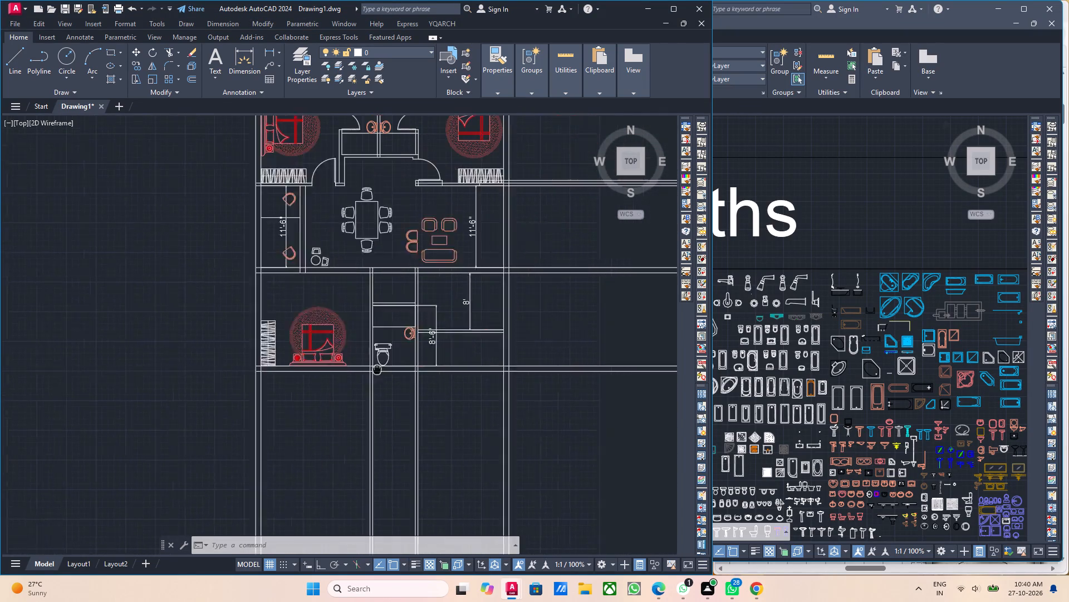
middle_drag(377, 370, 261, 385)
scroll(309, 373, down, 2)
middle_drag(316, 372, 331, 385)
scroll(329, 378, up, 2)
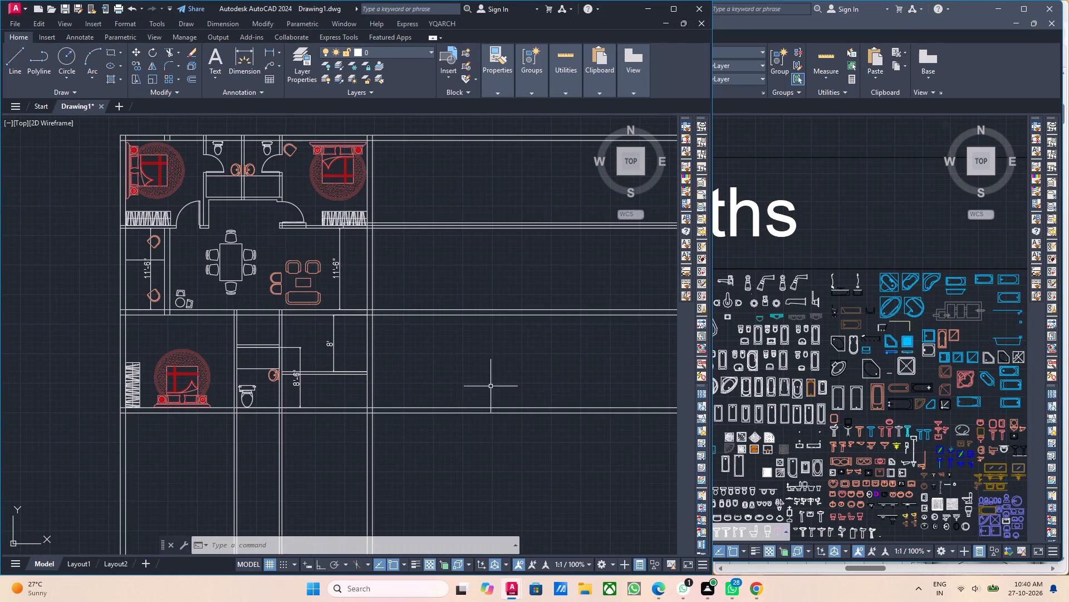
scroll(539, 402, down, 1)
scroll(448, 353, down, 1)
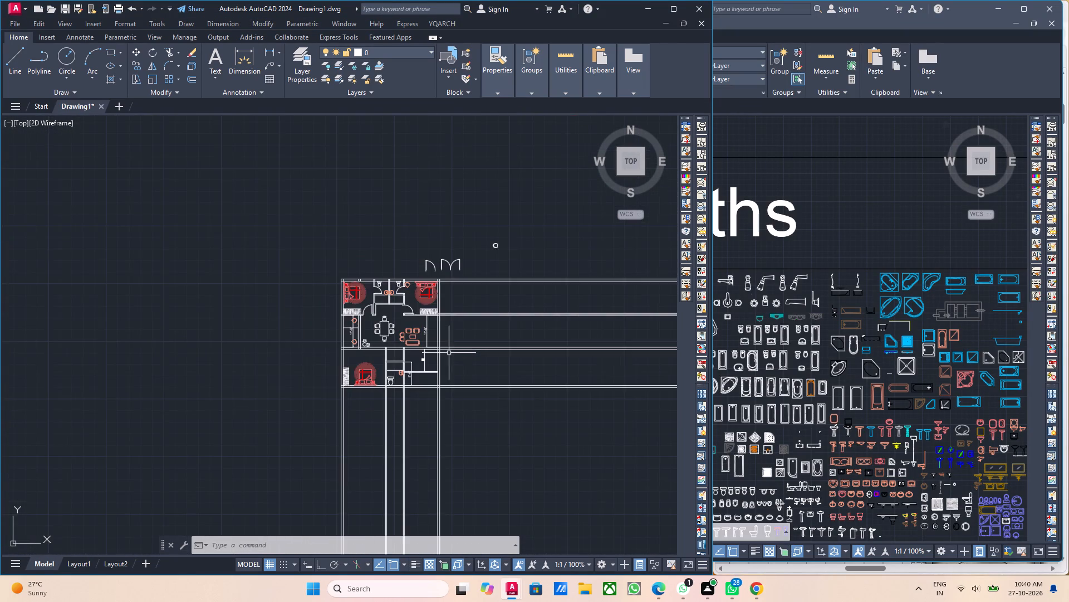
middle_drag(463, 356, 301, 357)
Minimize the block library drawing so the reference PDF is visible beside the floor plan.
click(1001, 6)
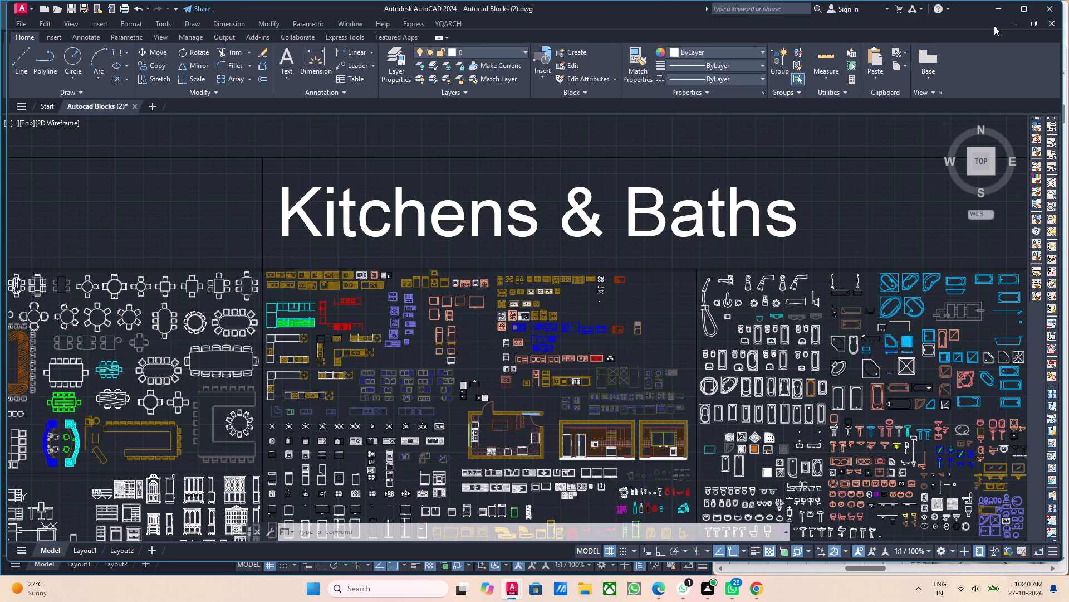
click(994, 4)
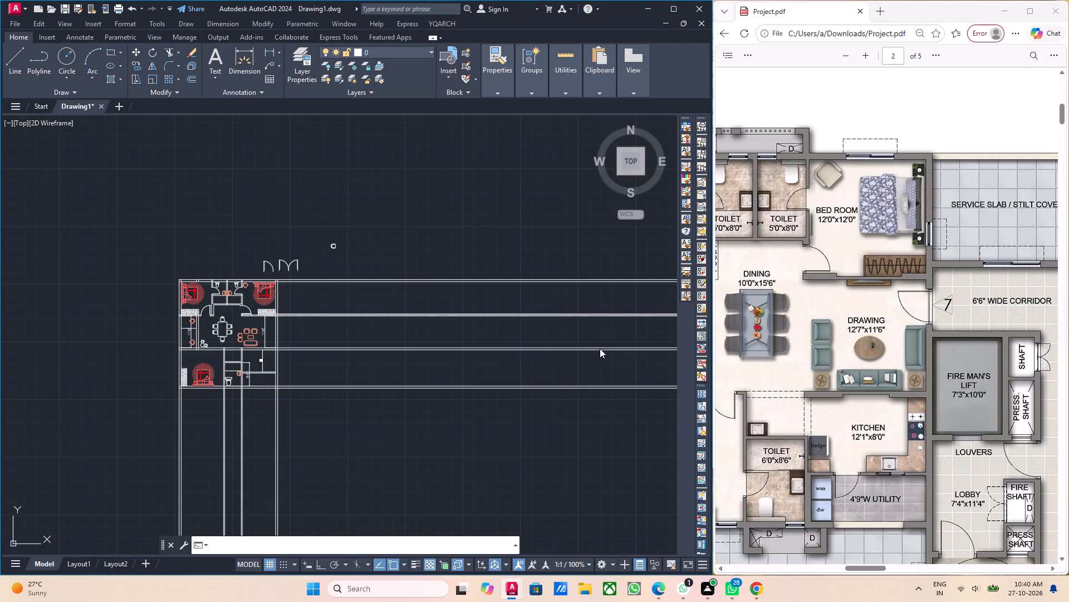
scroll(558, 404, up, 1)
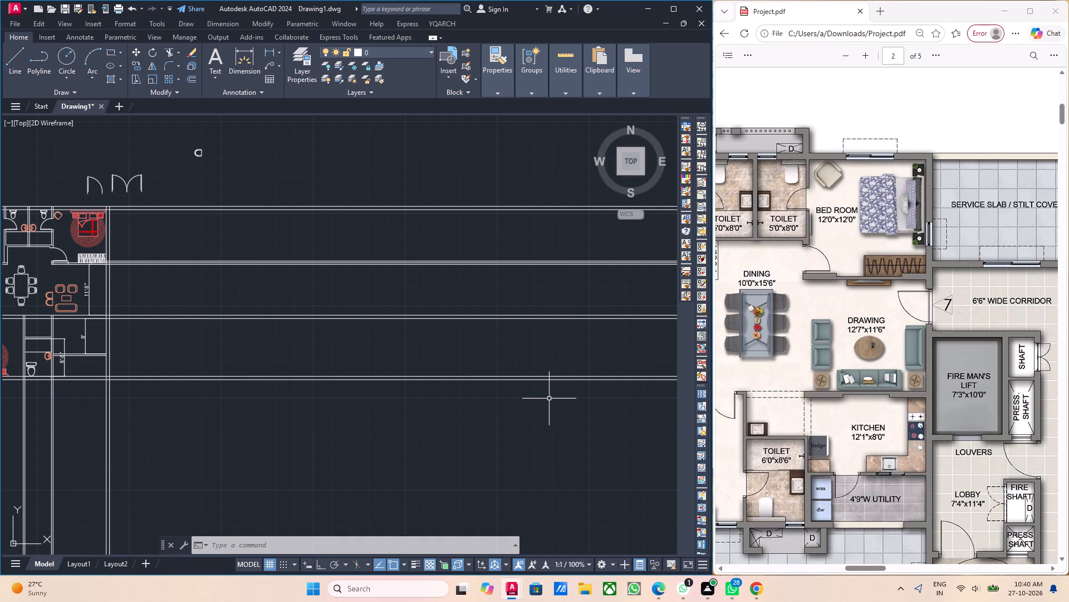
Examine the kitchen area below the drawing room in the floor plan, comparing it with the reference PDF.
scroll(619, 387, down, 1)
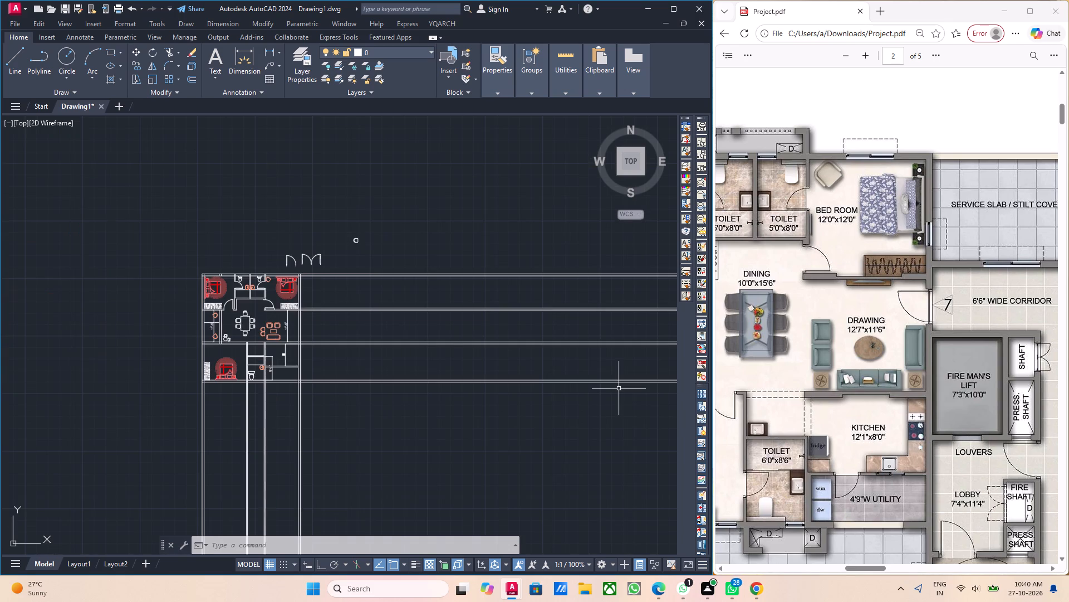
scroll(618, 389, up, 1)
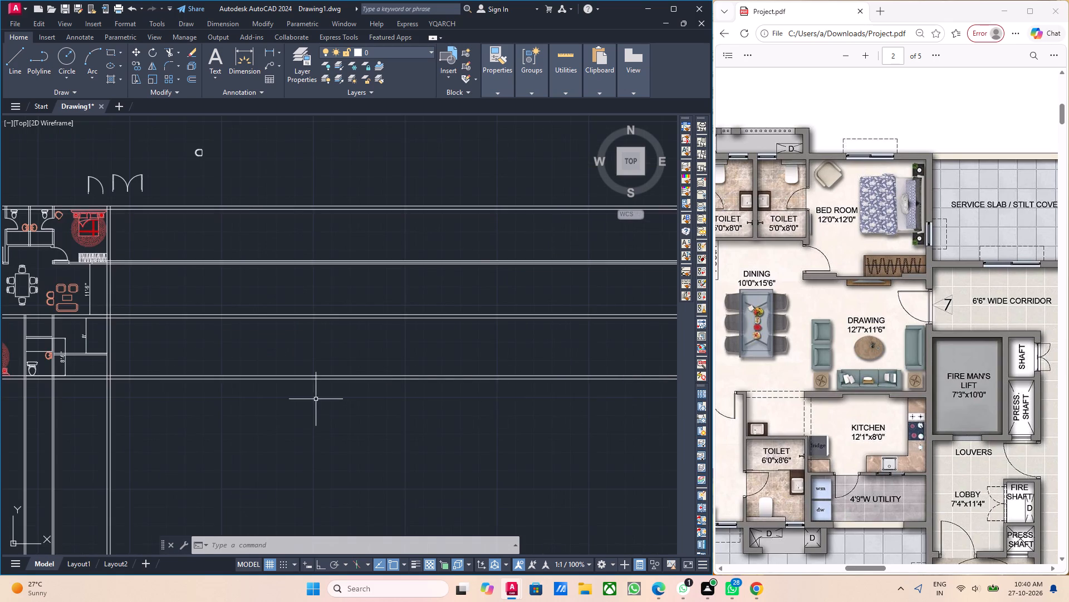
middle_drag(316, 399, 583, 400)
middle_drag(369, 399, 494, 399)
middle_drag(492, 375, 502, 397)
middle_drag(501, 372, 515, 401)
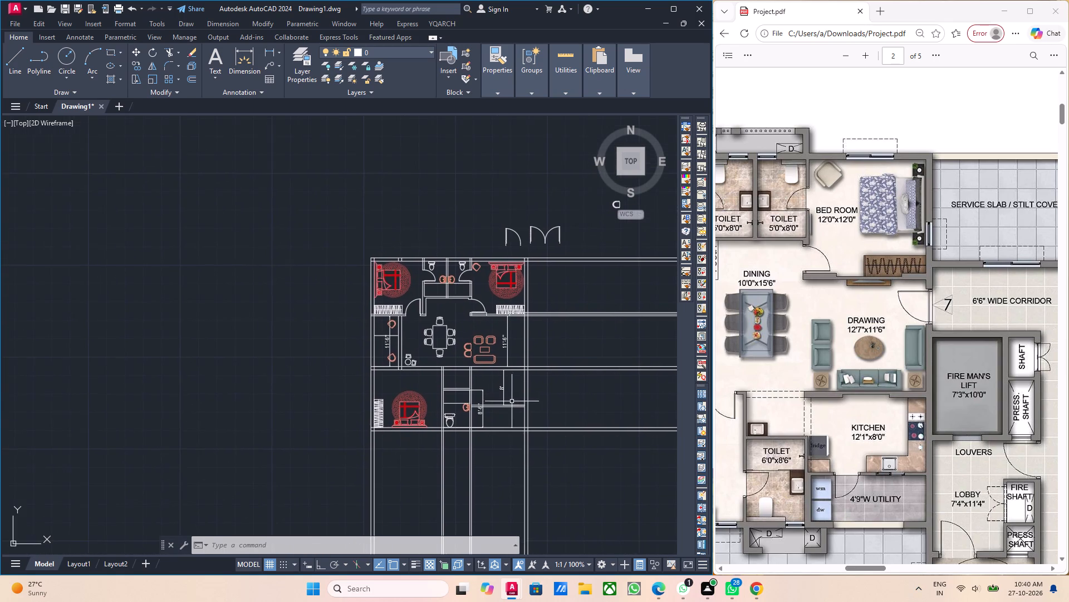
scroll(512, 401, up, 3)
middle_drag(528, 424, 537, 434)
middle_drag(562, 405, 565, 421)
scroll(562, 405, up, 1)
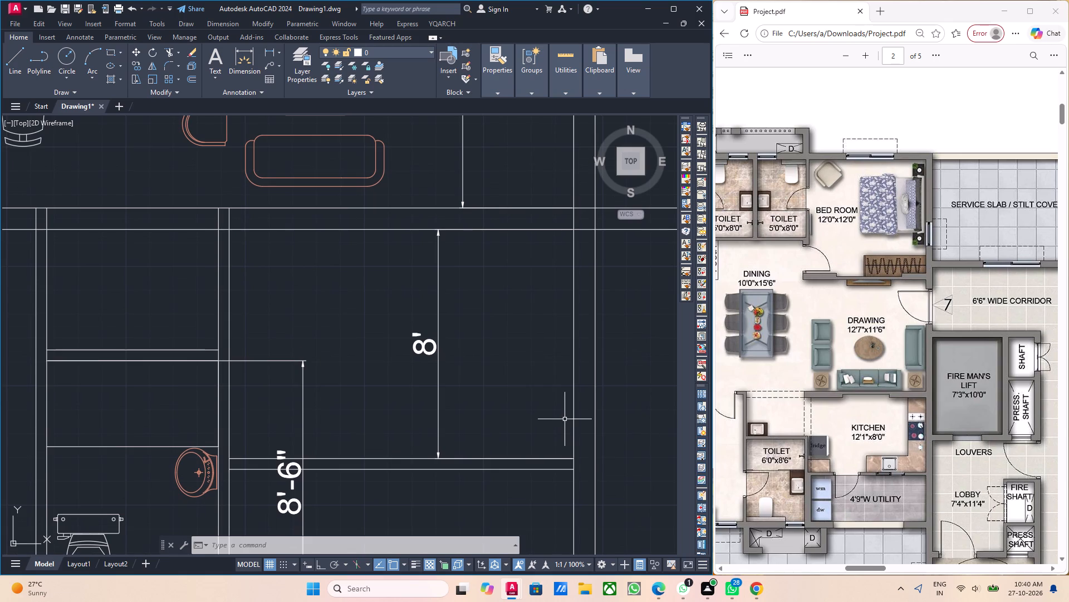
key(Escape)
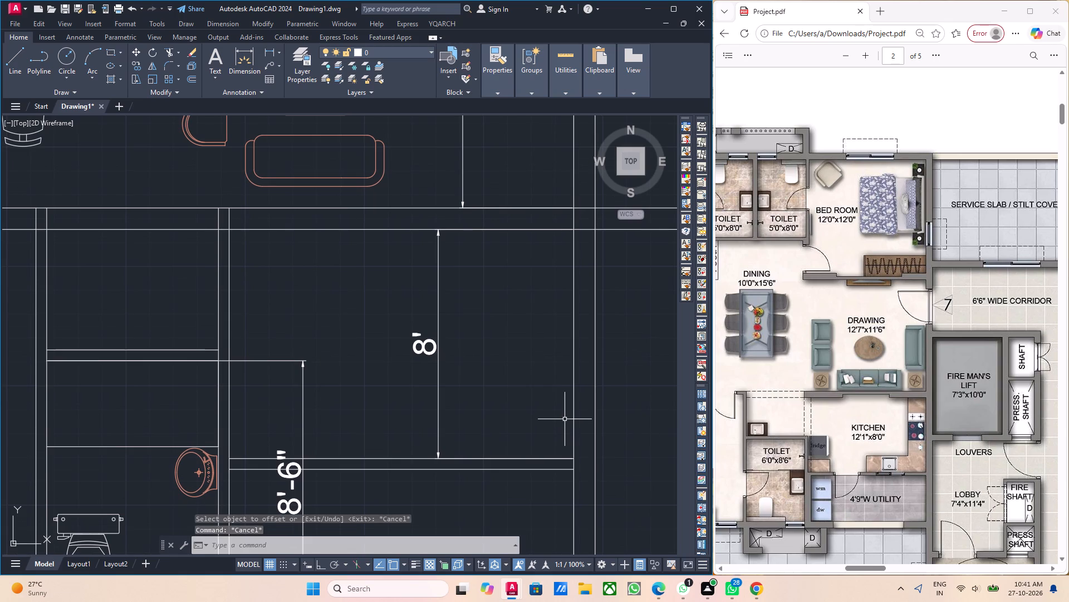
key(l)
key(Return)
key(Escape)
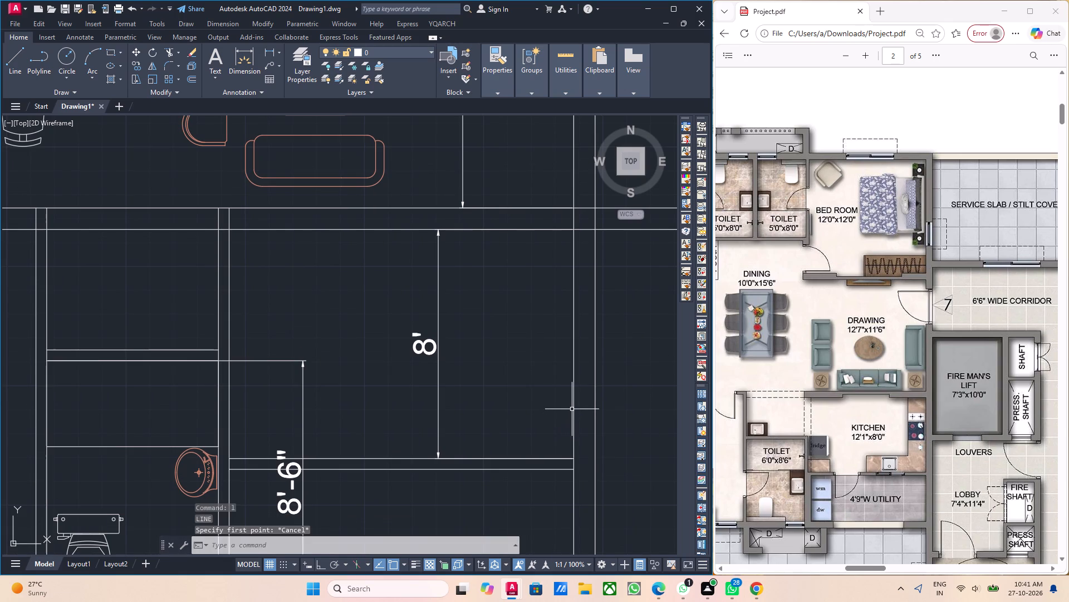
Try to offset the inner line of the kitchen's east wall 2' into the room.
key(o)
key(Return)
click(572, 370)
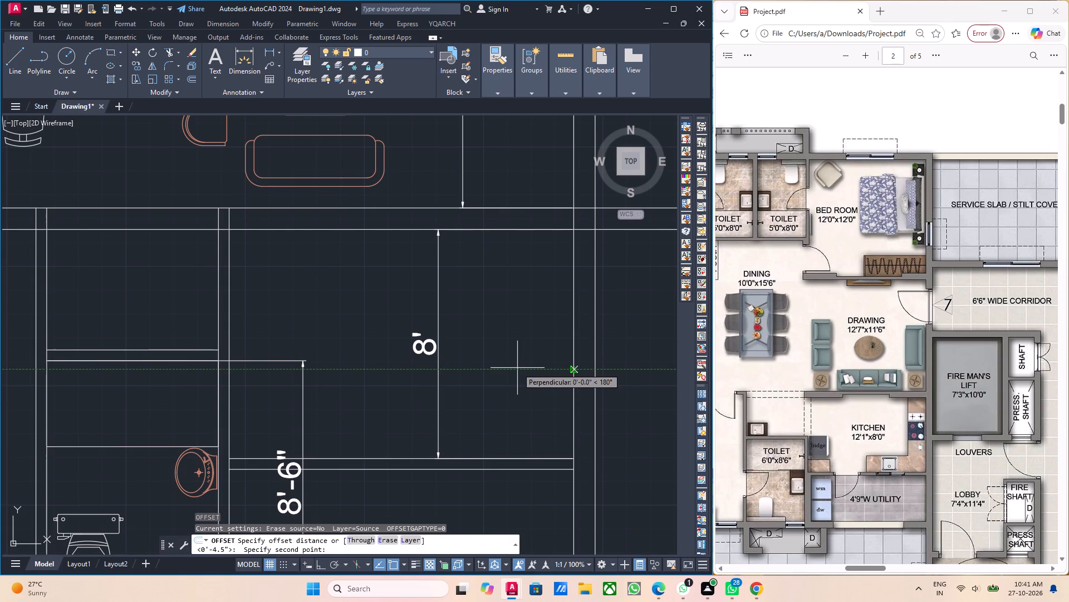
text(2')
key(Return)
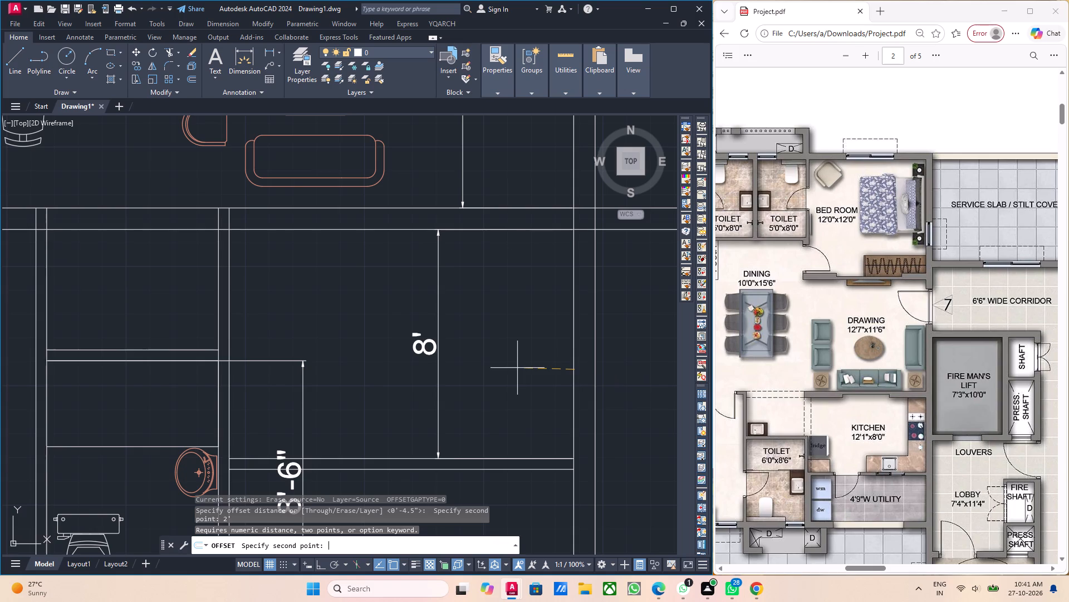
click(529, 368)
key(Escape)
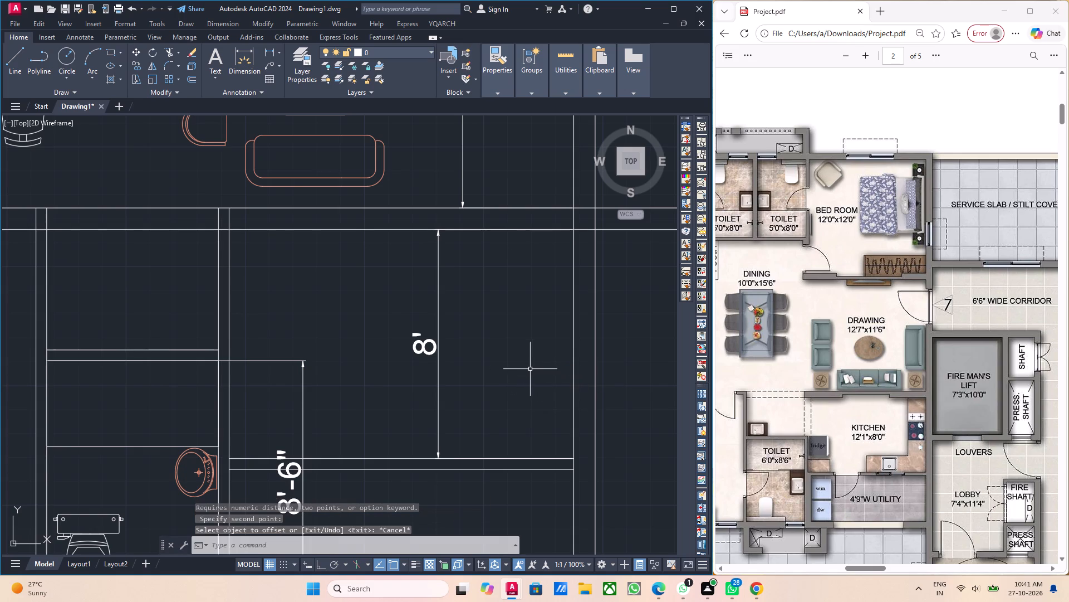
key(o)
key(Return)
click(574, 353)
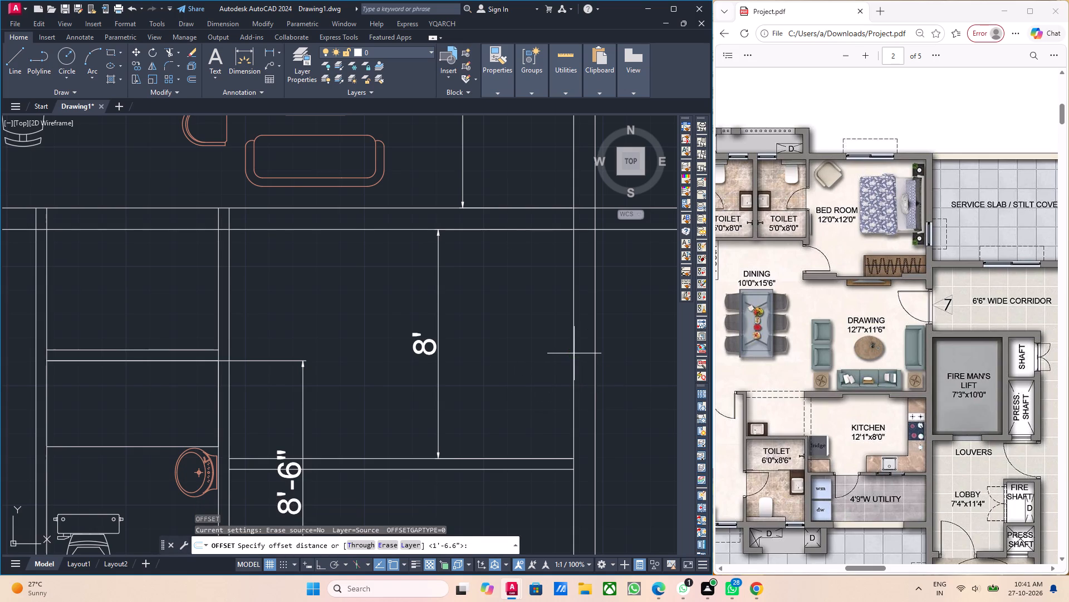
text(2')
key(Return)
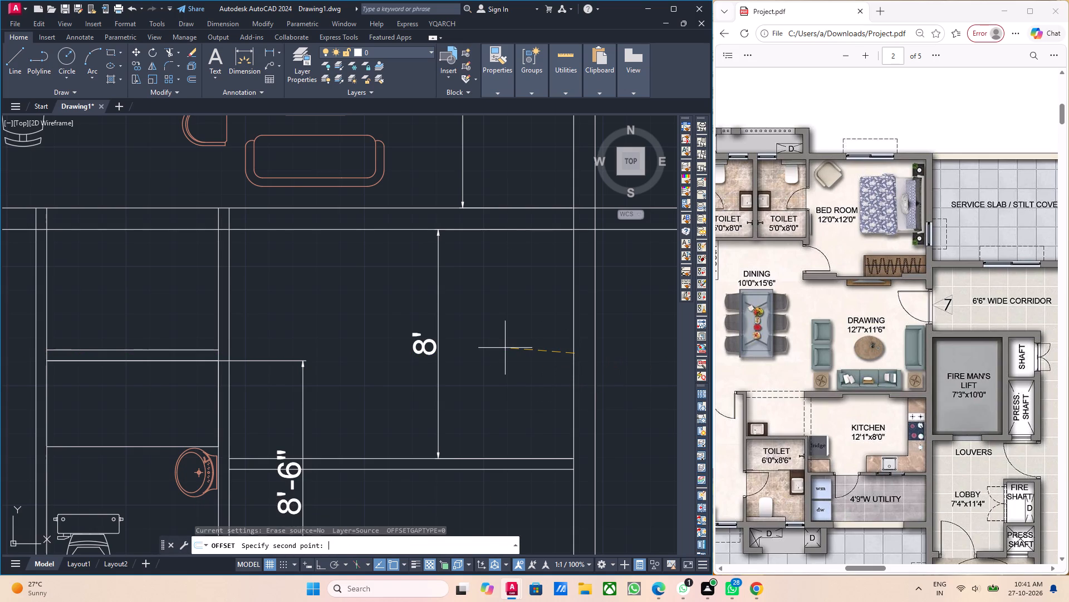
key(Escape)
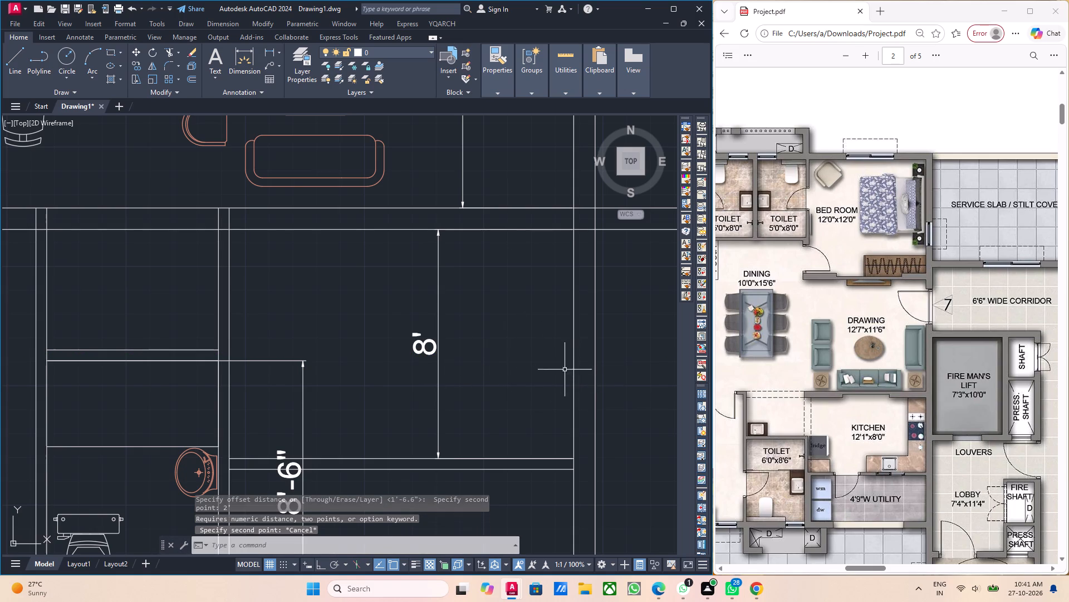
Offset the inner lines of the kitchen's east wall and the kitchen-utility wall 2' into the kitchen as counter edges.
click(585, 379)
click(562, 371)
middle_drag(602, 421, 561, 416)
key(o)
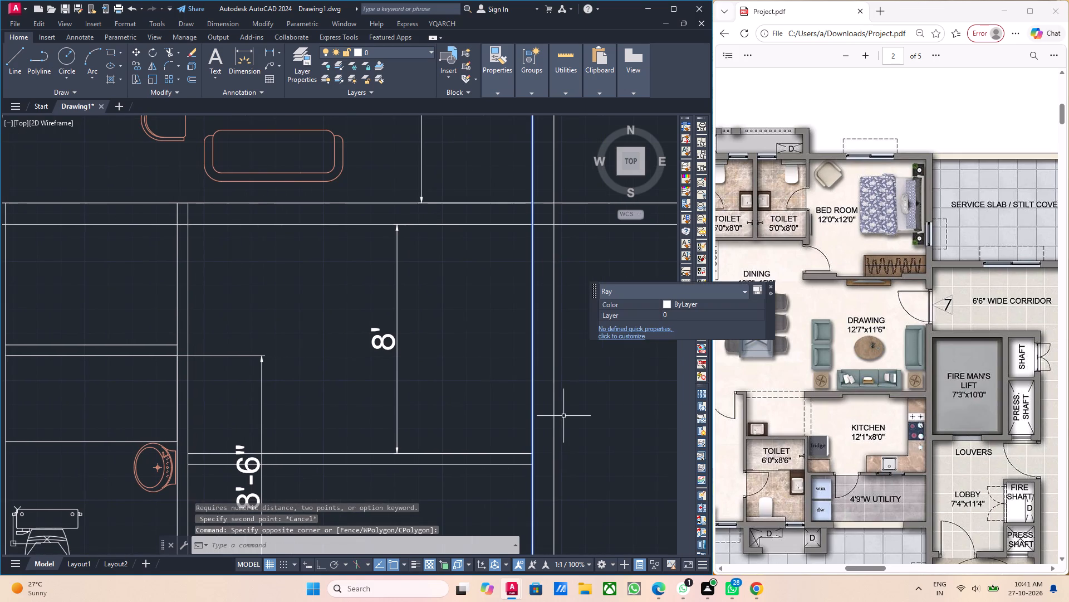
key(Return)
click(531, 227)
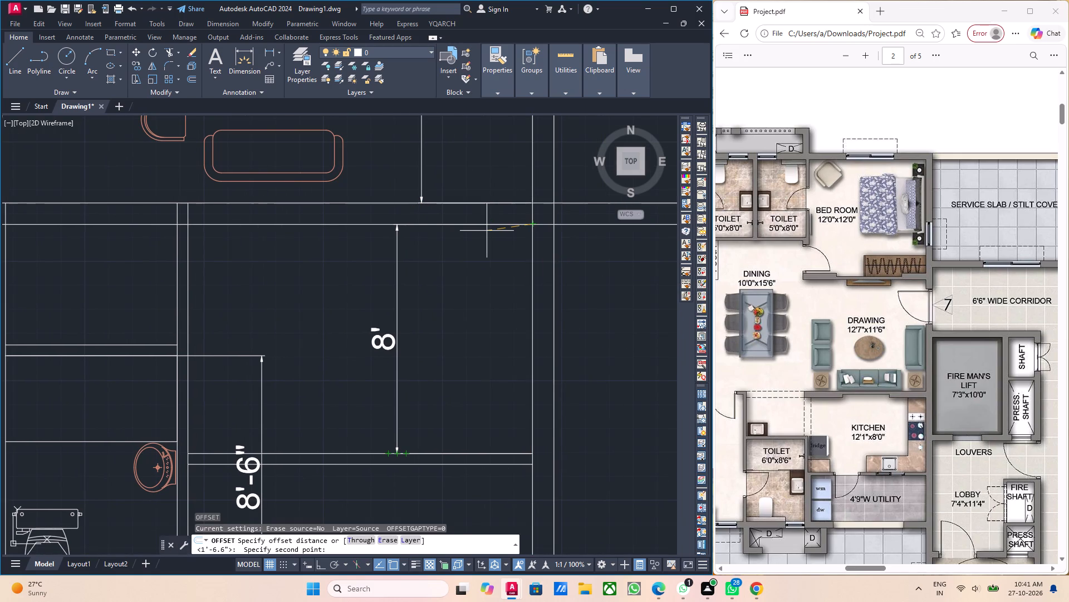
text(2')
key(Return)
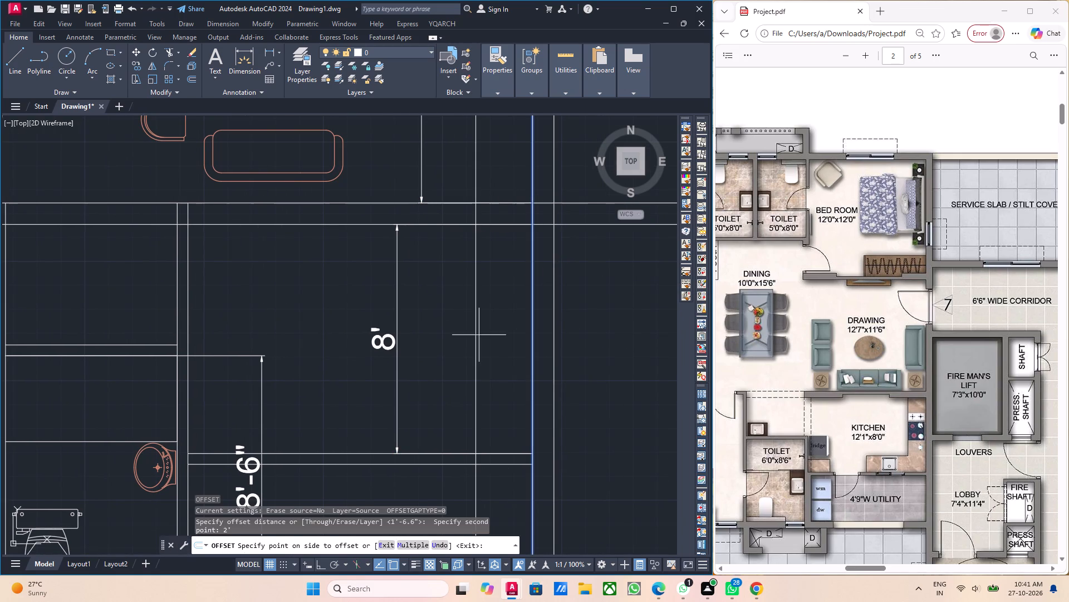
click(479, 335)
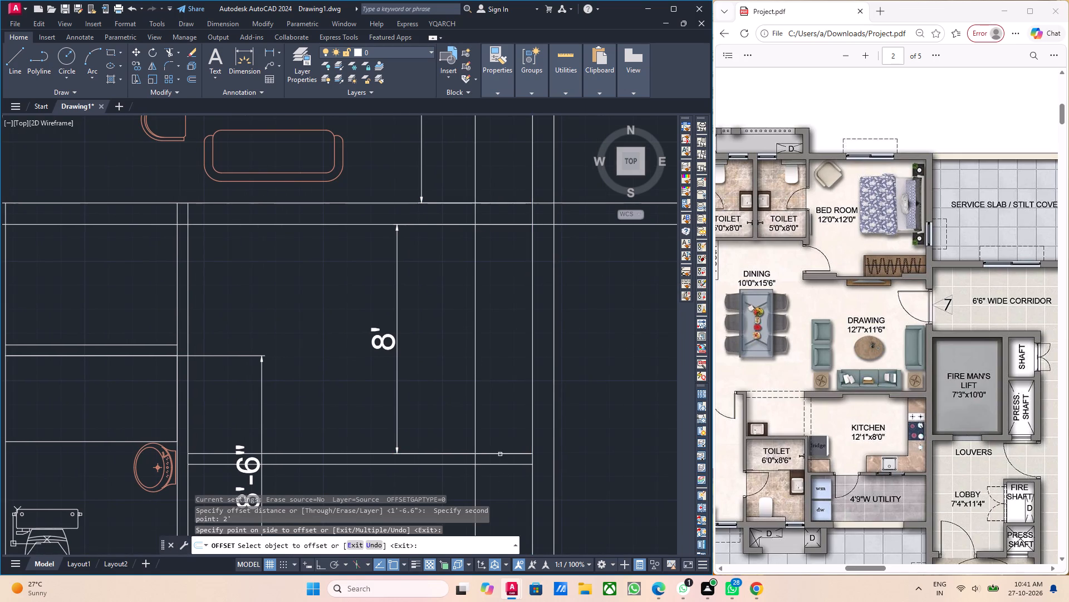
click(500, 454)
click(501, 421)
middle_drag(476, 421, 484, 421)
key(Escape)
middle_drag(331, 409, 367, 415)
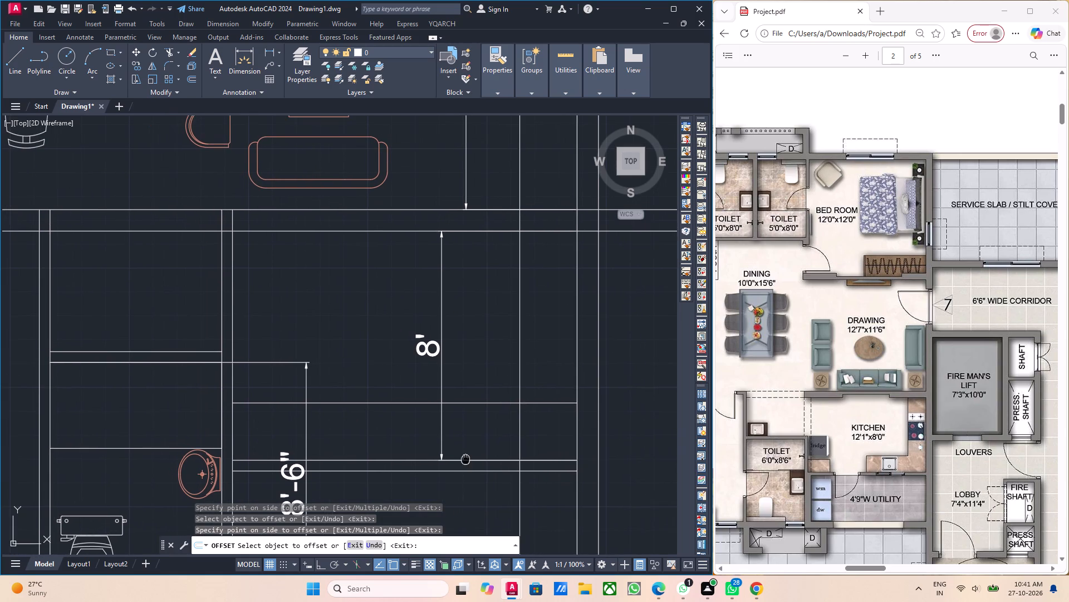
Trim the two counter edge lines beyond their crossing at the kitchen's southeast corner to form an L-shaped counter.
middle_click(465, 459)
middle_drag(542, 429, 526, 442)
text(tr)
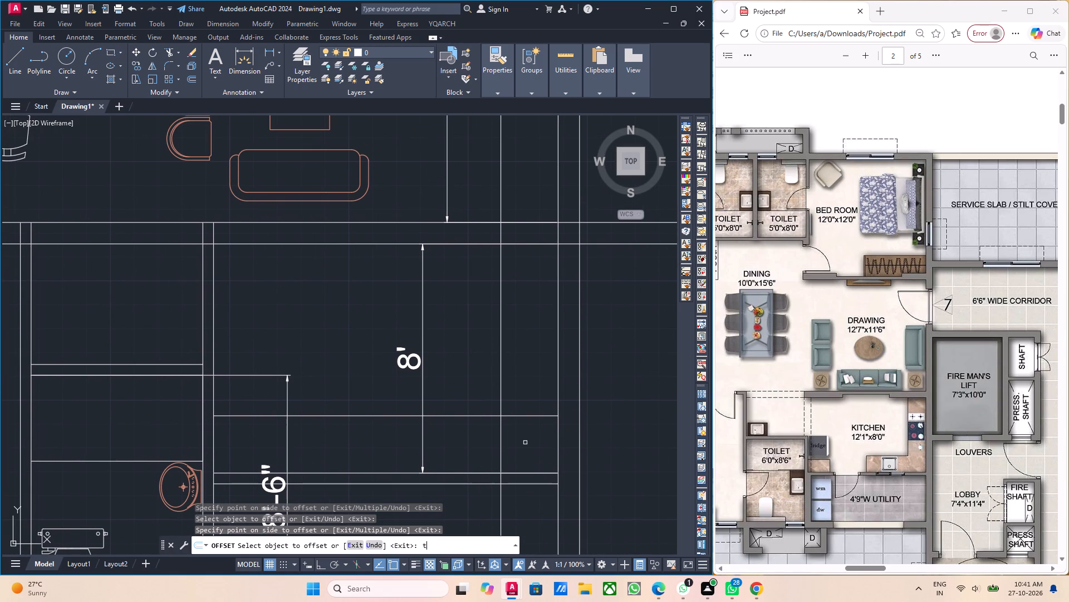
key(Return)
click(529, 405)
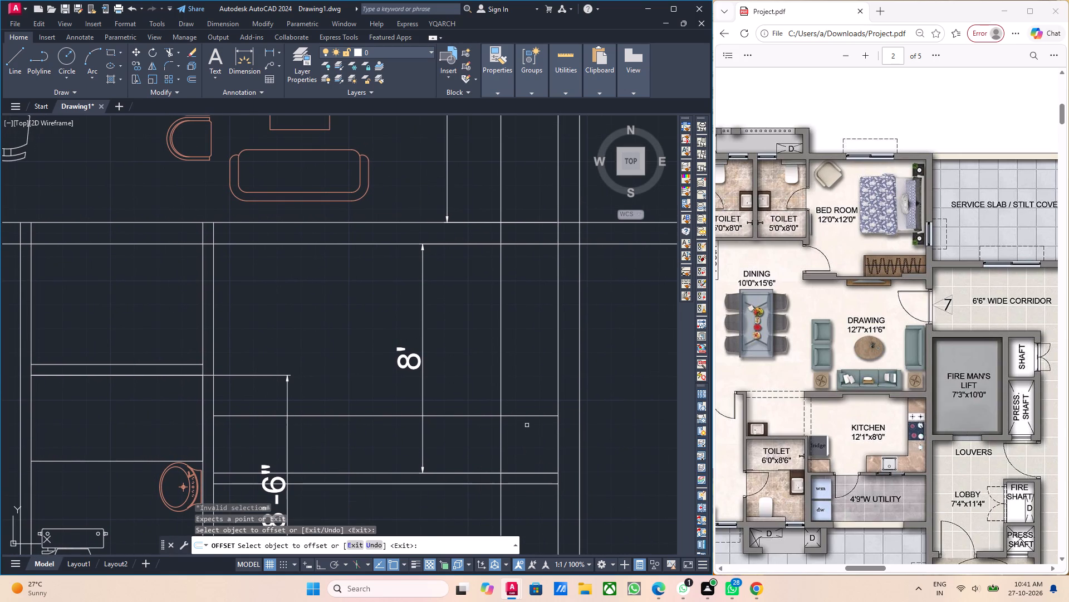
key(Escape)
key(Escape)
key(t)
key(r)
key(Return)
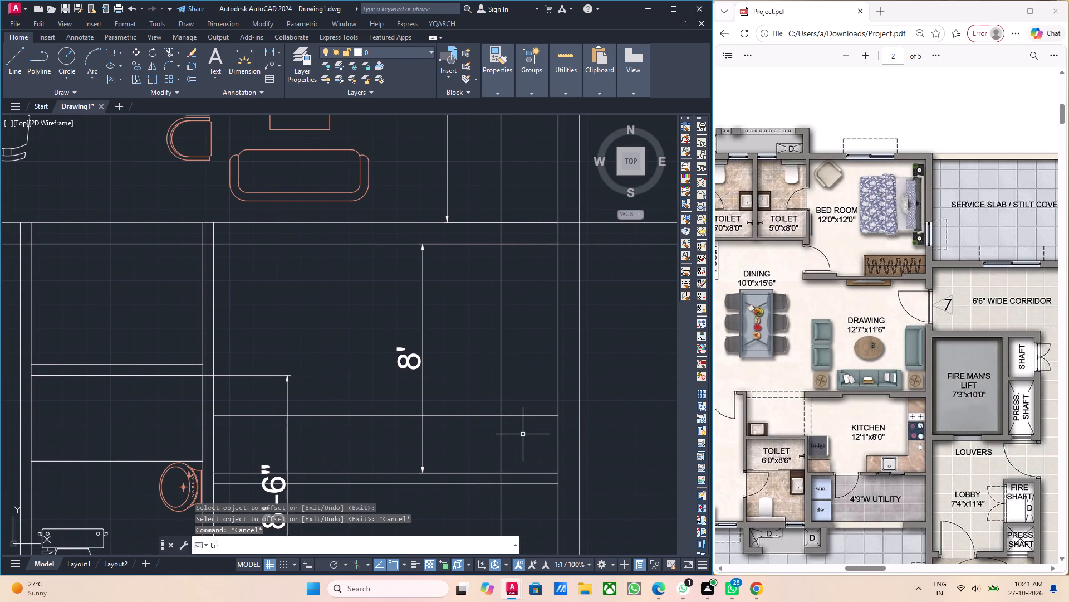
click(538, 418)
click(528, 409)
drag(518, 445, 505, 444)
click(487, 440)
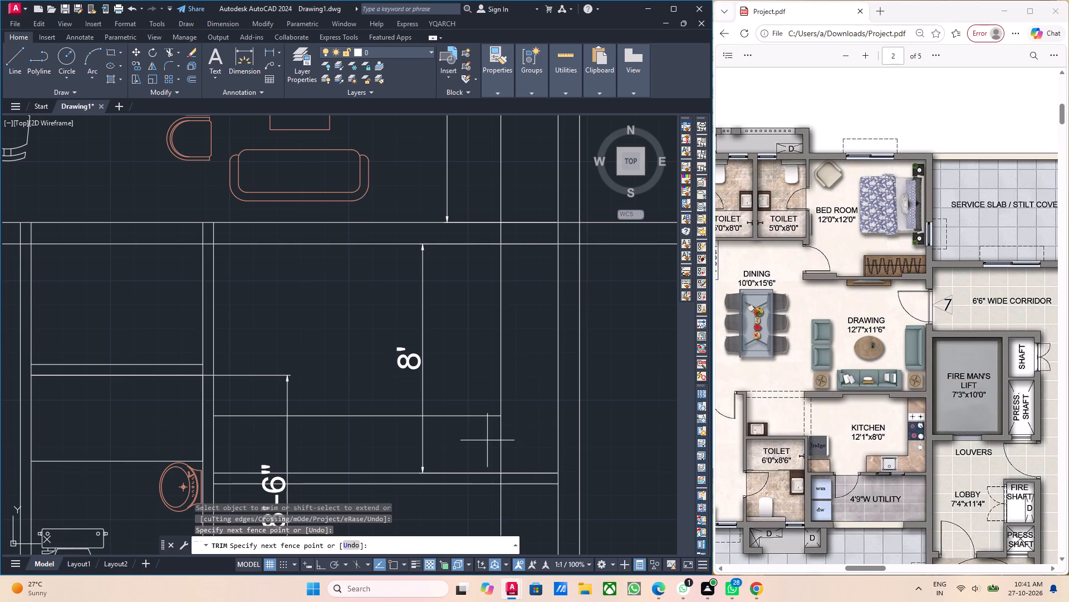
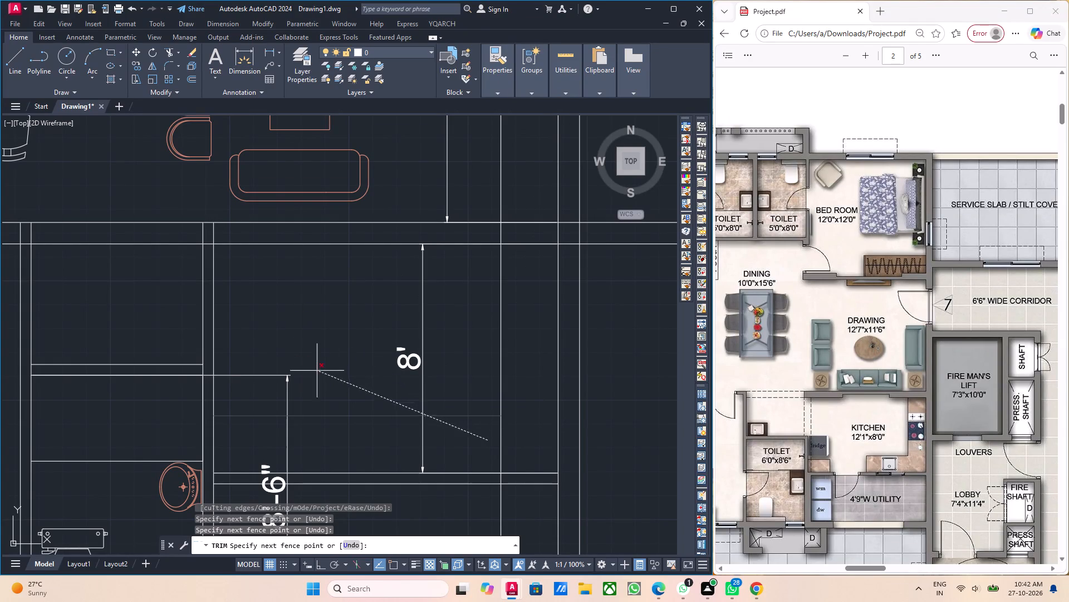
Trim the east counter's edge line between its crossing with the south counter edge and the kitchen-utility wall.
click(458, 422)
drag(514, 443, 502, 445)
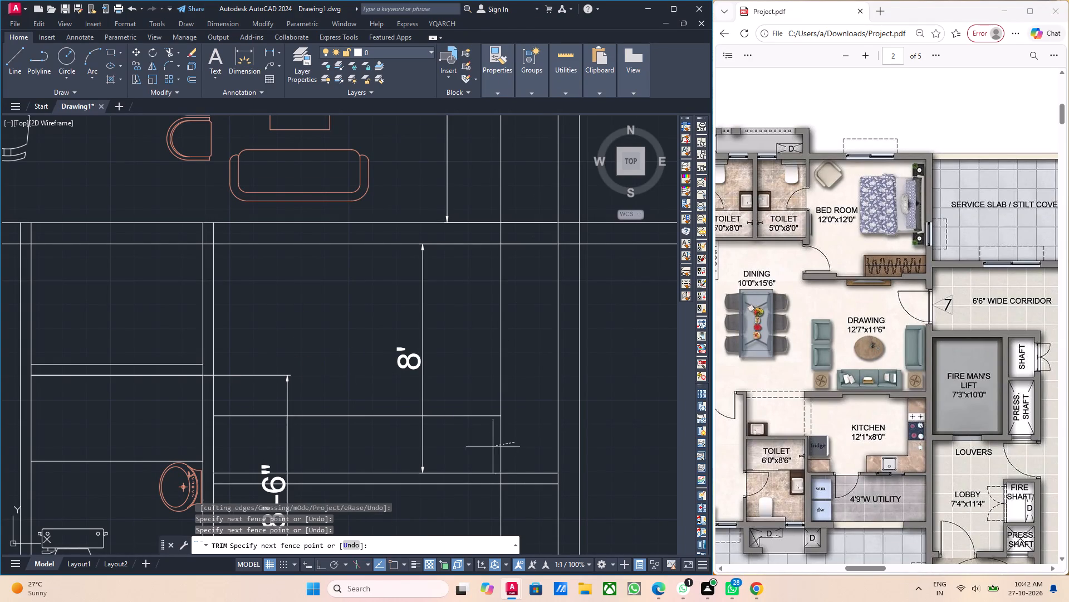
click(492, 446)
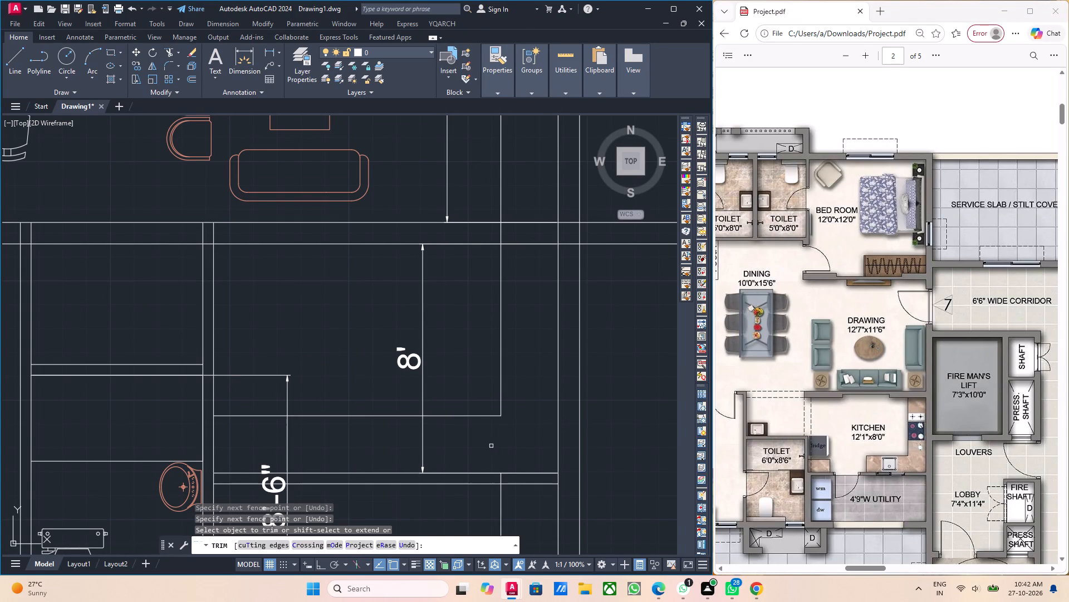
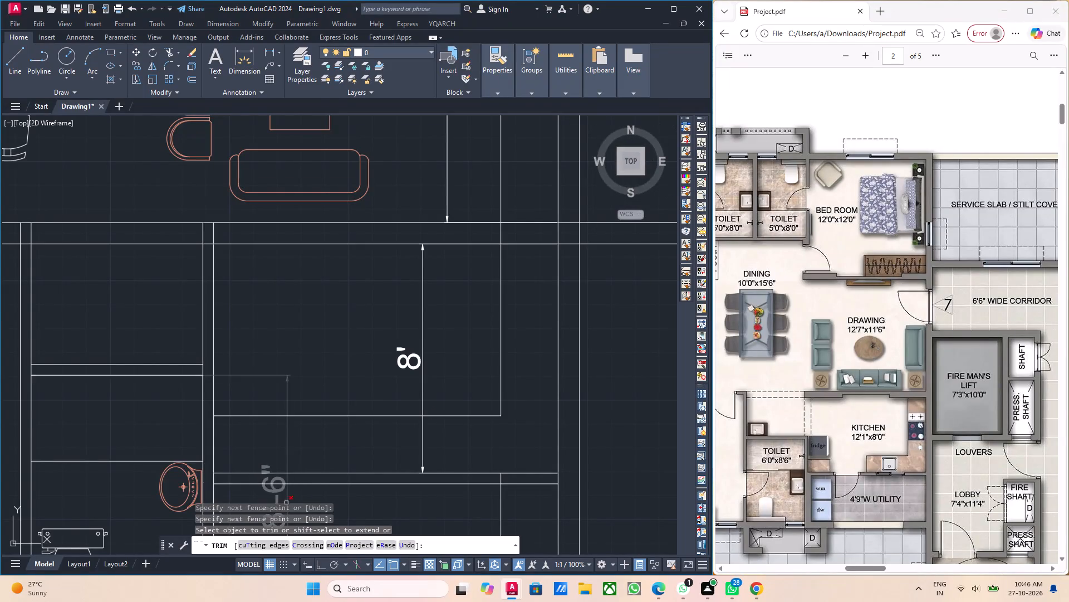
Switch to the Autocad Blocks (2) library drawing and look through the bath and toilet fixture blocks under Kitchens & Baths.
middle_drag(286, 446, 242, 263)
middle_click(360, 436)
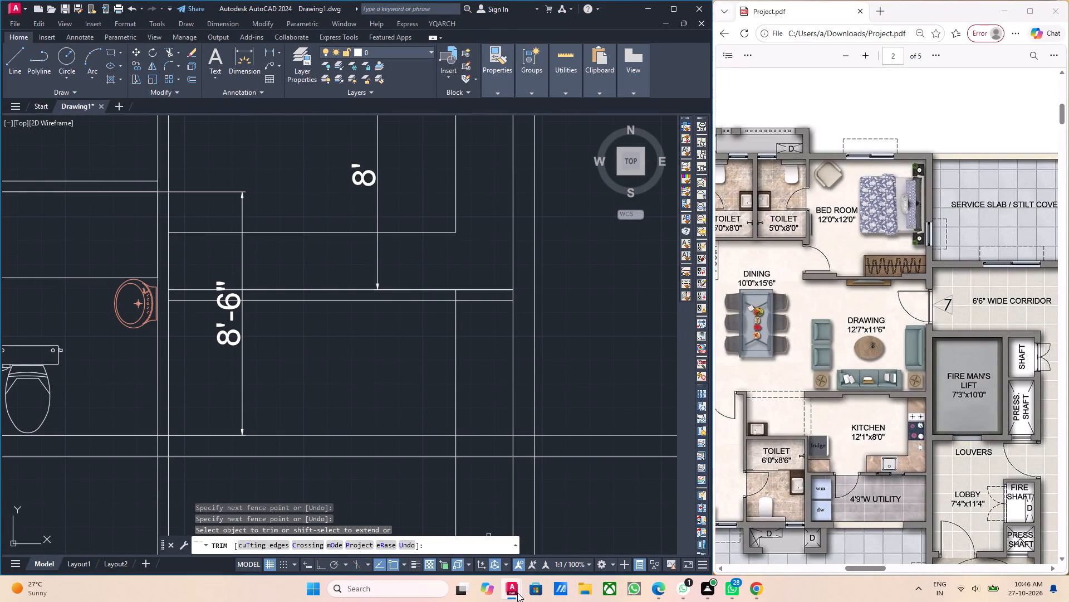
click(517, 593)
click(563, 552)
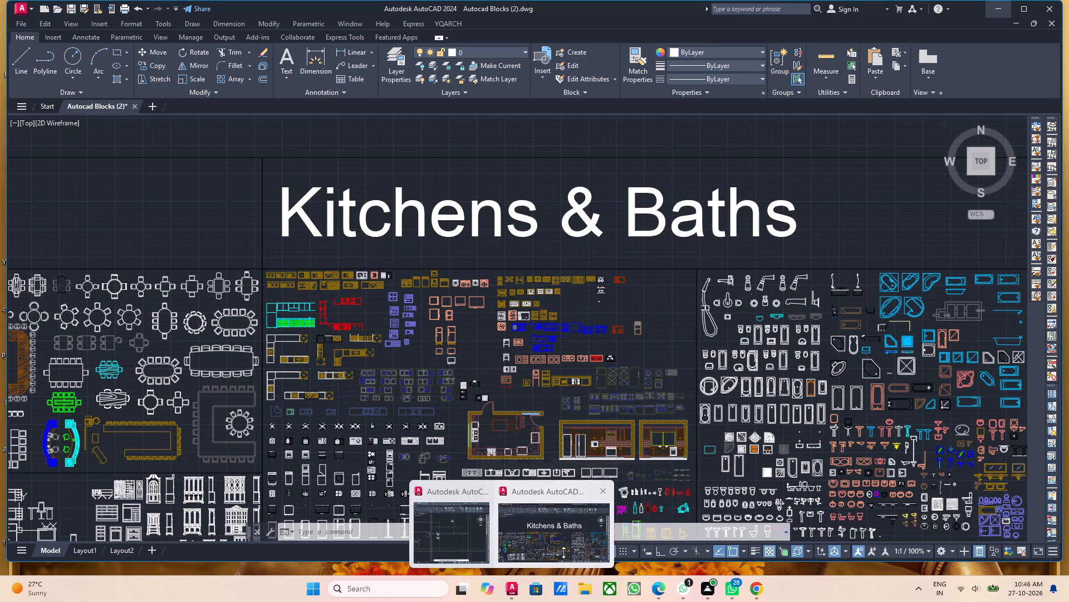
middle_drag(699, 497, 573, 412)
scroll(687, 443, down, 3)
scroll(736, 474, up, 1)
middle_drag(736, 474, 612, 393)
scroll(612, 393, down, 1)
scroll(693, 381, up, 1)
middle_drag(660, 357, 646, 366)
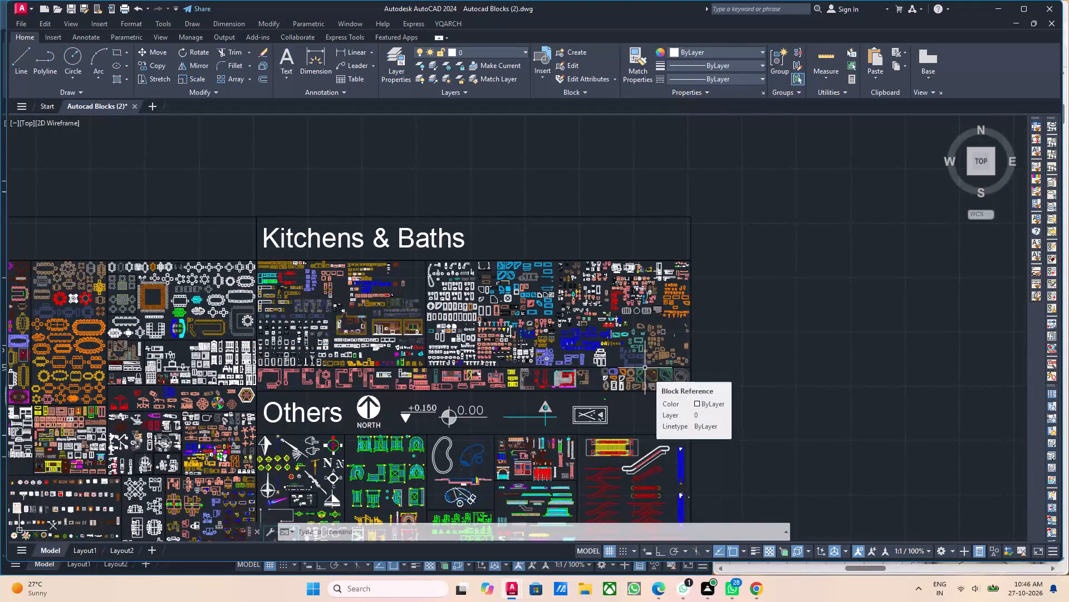
middle_drag(676, 382, 676, 382)
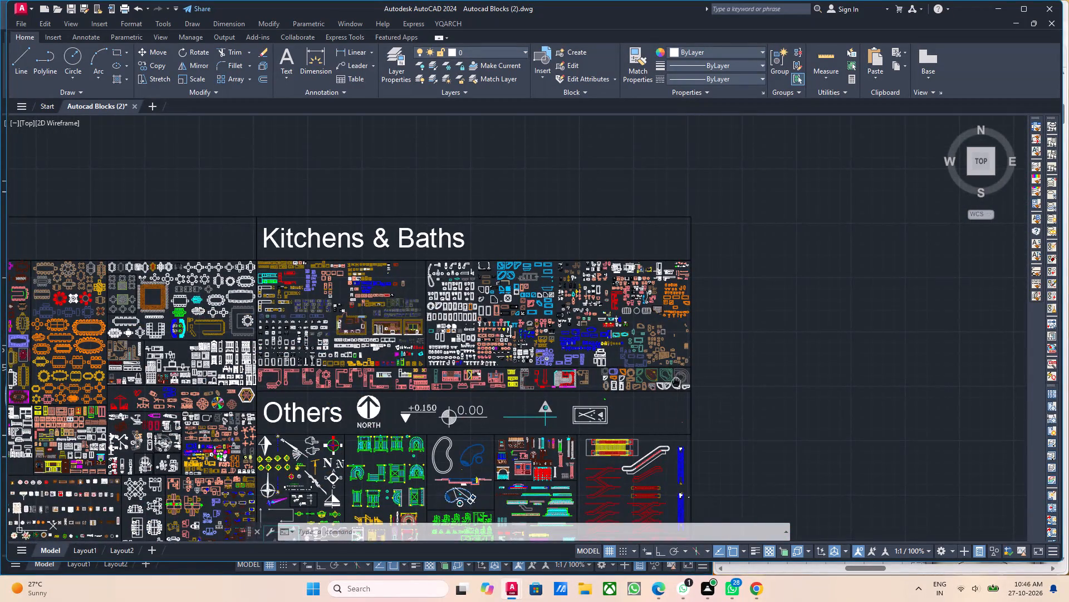
middle_drag(676, 382, 671, 354)
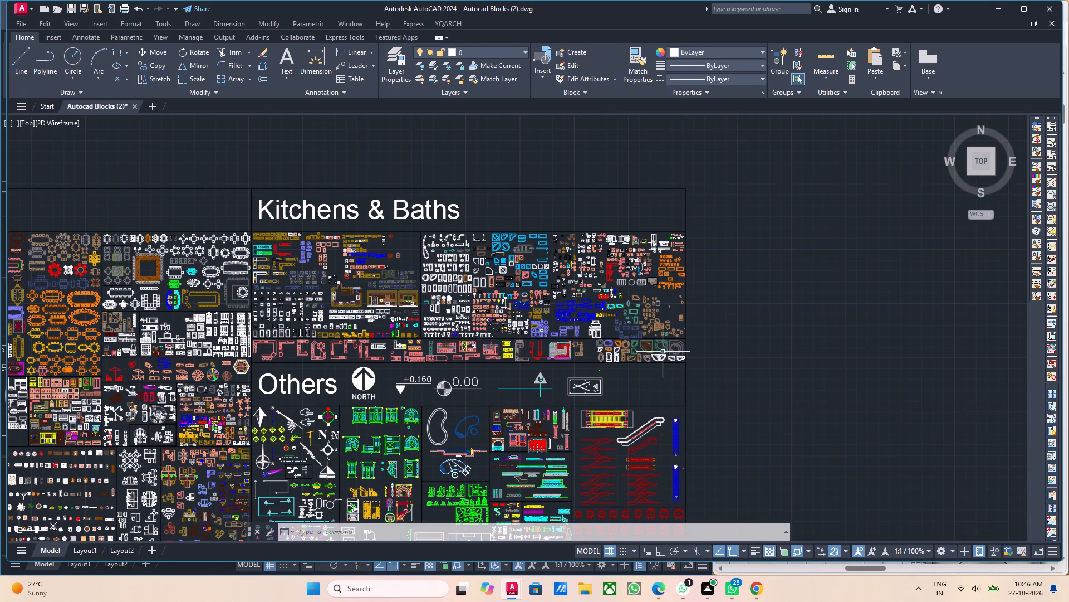
scroll(631, 346, up, 2)
scroll(581, 336, up, 1)
middle_drag(580, 339, 544, 415)
middle_drag(573, 334, 523, 407)
scroll(534, 343, down, 3)
middle_drag(541, 347, 538, 354)
scroll(426, 370, up, 3)
middle_drag(486, 428, 470, 356)
scroll(480, 379, up, 2)
scroll(478, 405, down, 3)
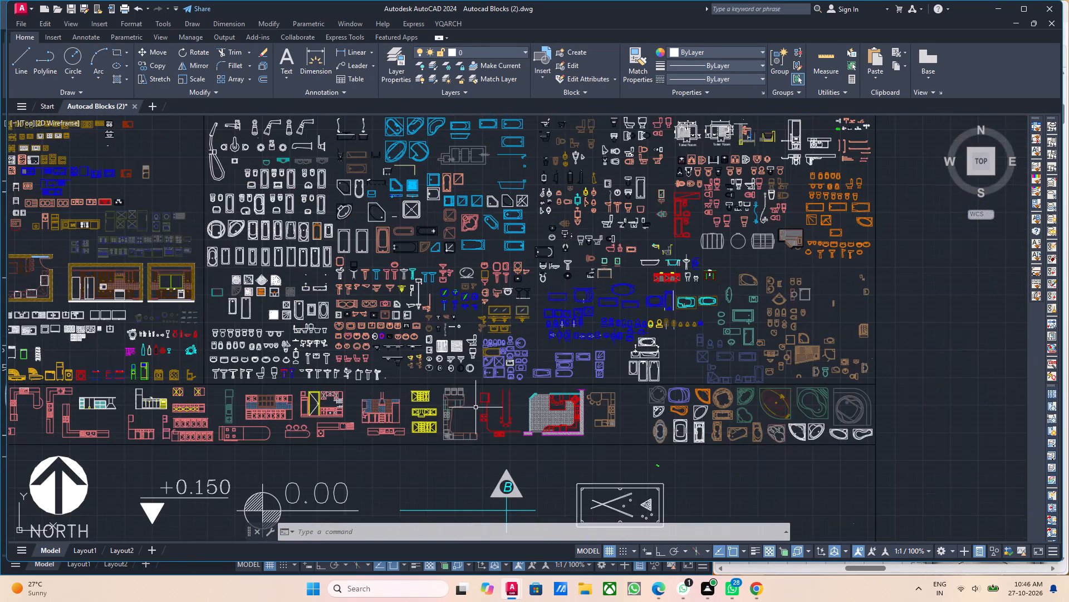
middle_drag(474, 411, 467, 438)
scroll(467, 439, down, 1)
scroll(583, 323, up, 1)
middle_drag(577, 317, 566, 332)
scroll(534, 292, up, 3)
middle_drag(524, 298, 524, 330)
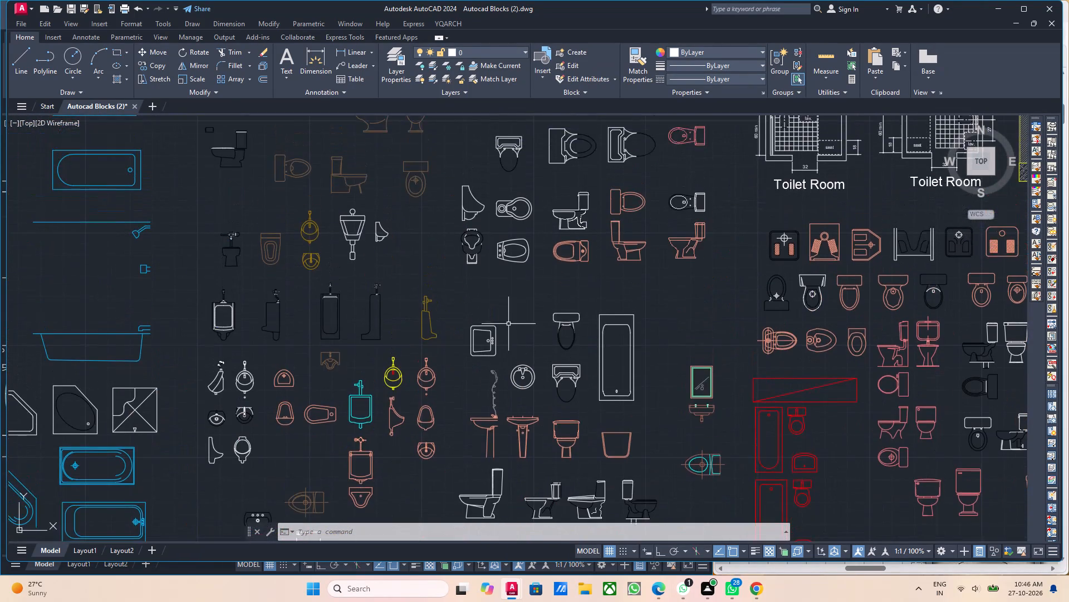
scroll(508, 323, down, 2)
middle_drag(502, 310, 534, 345)
middle_drag(414, 324, 580, 323)
middle_drag(475, 298, 550, 303)
scroll(449, 307, down, 3)
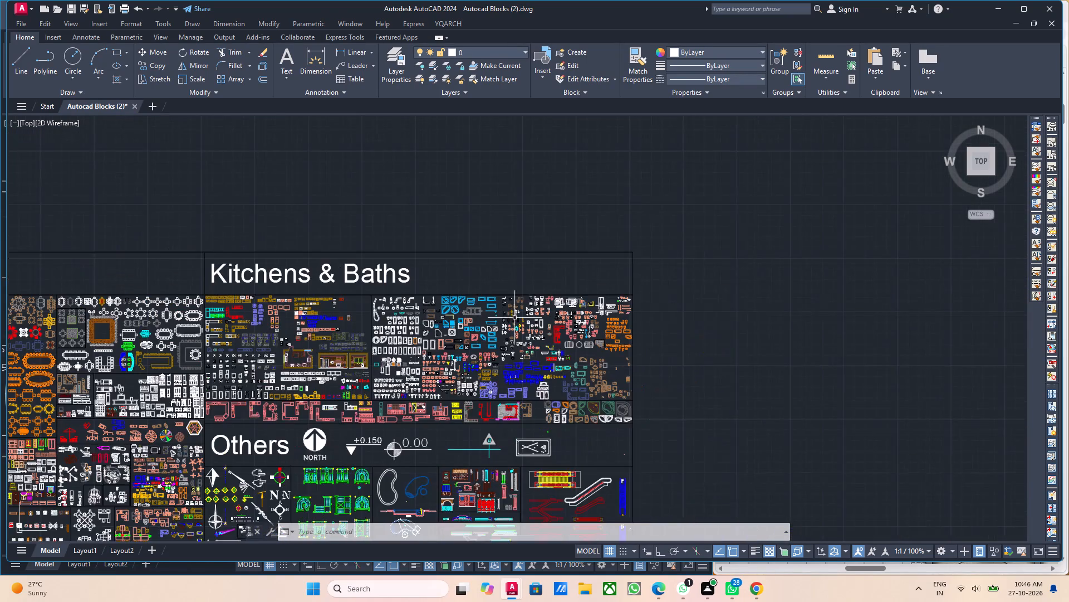
Find the two-burner hob among the kitchen blocks and copy all of its linework to the clipboard.
middle_drag(520, 318, 564, 273)
scroll(362, 264, up, 6)
scroll(364, 283, down, 1)
middle_drag(371, 296, 385, 309)
scroll(381, 309, up, 3)
scroll(395, 310, down, 3)
scroll(395, 310, up, 1)
middle_drag(420, 302, 428, 327)
middle_drag(462, 259, 459, 318)
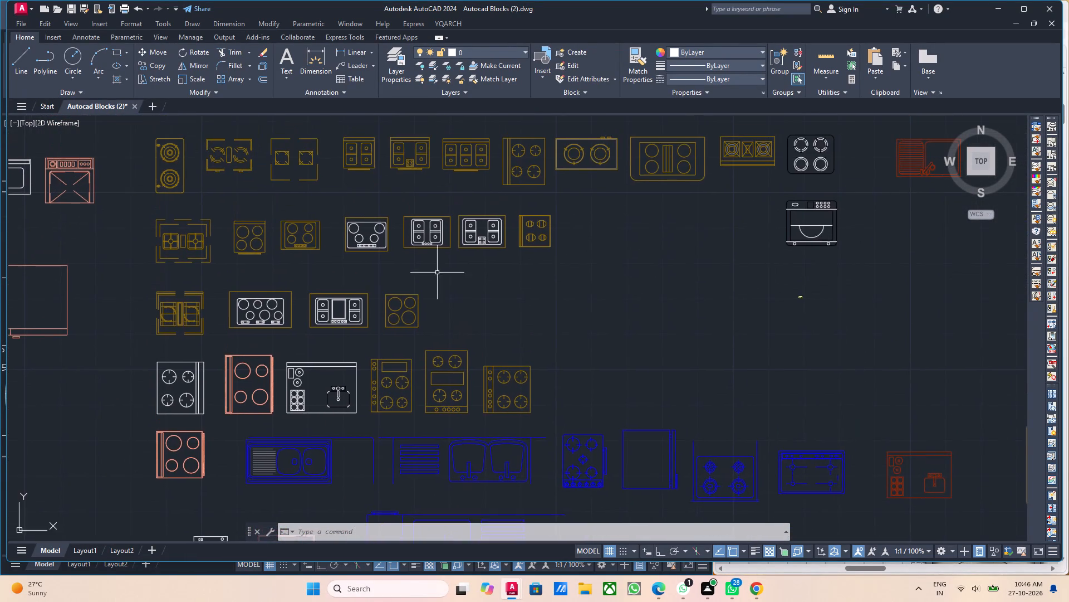
middle_drag(437, 275, 407, 347)
middle_drag(437, 294, 400, 329)
middle_drag(479, 307, 440, 327)
scroll(480, 300, up, 3)
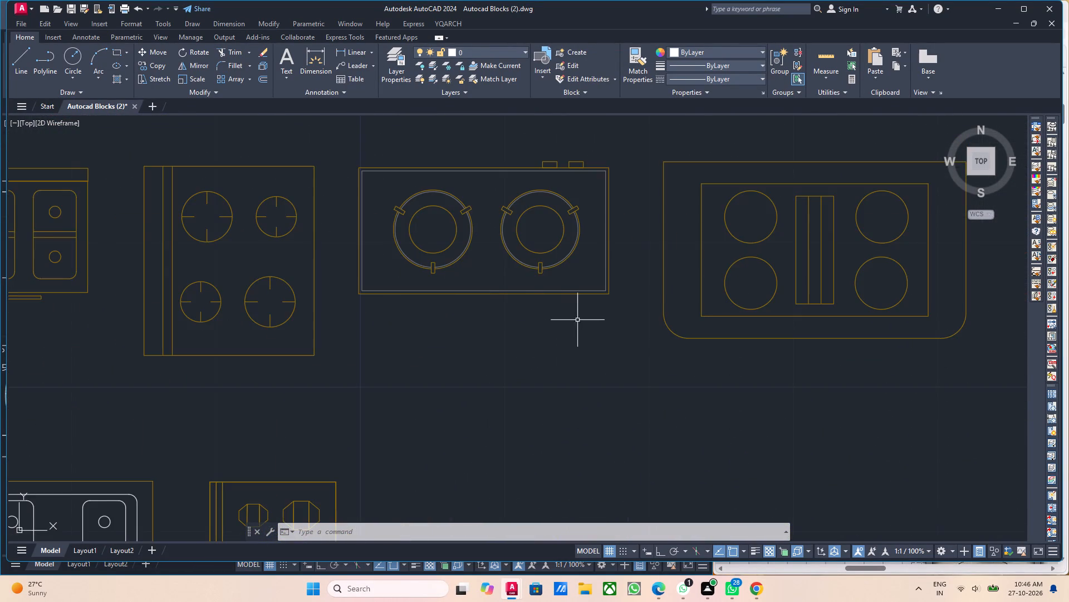
scroll(555, 324, down, 1)
scroll(525, 324, up, 1)
middle_drag(563, 326, 471, 356)
drag(545, 342, 538, 316)
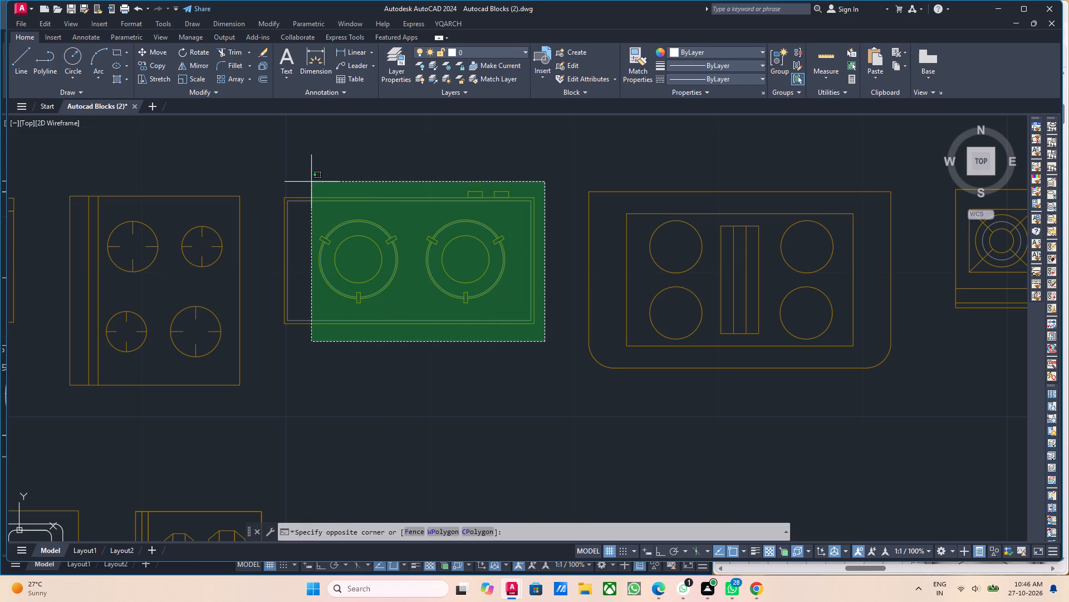
click(271, 174)
middle_drag(405, 312, 389, 291)
key(ctrl+c)
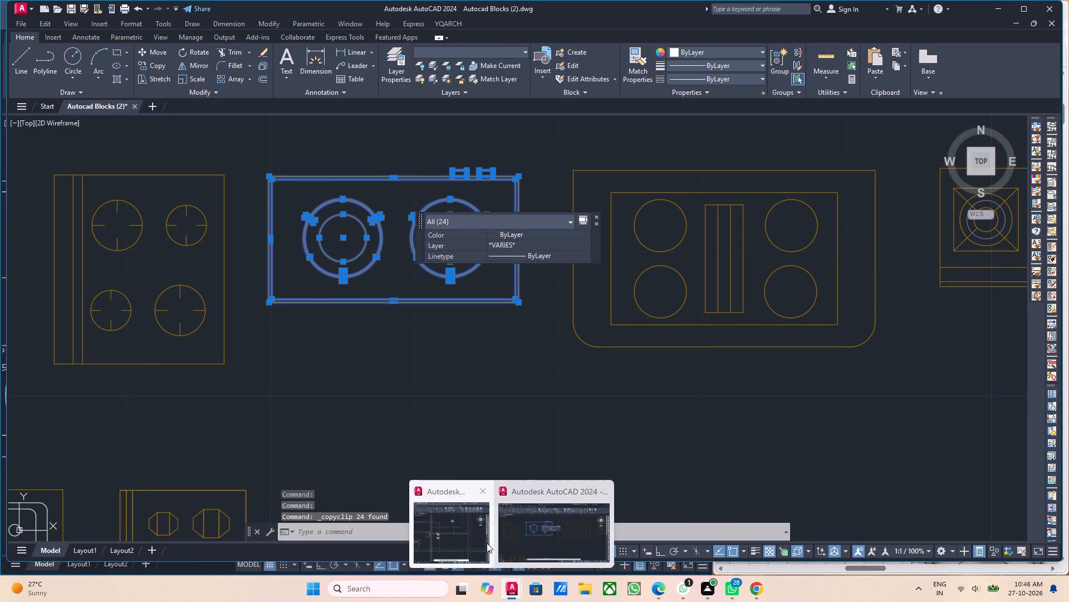
Switch to Drawing1 and paste the copied two-burner hob in the empty area east of the kitchen.
click(464, 533)
scroll(474, 356, down, 3)
middle_drag(576, 400, 434, 410)
key(ctrl+v)
scroll(431, 349, up, 2)
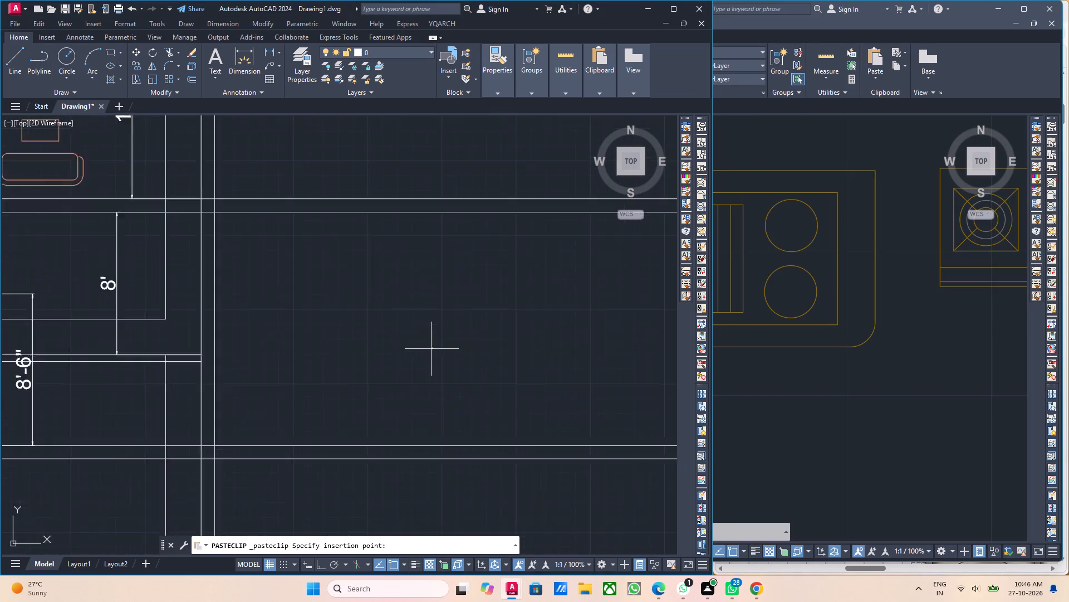
scroll(431, 349, up, 1)
click(430, 349)
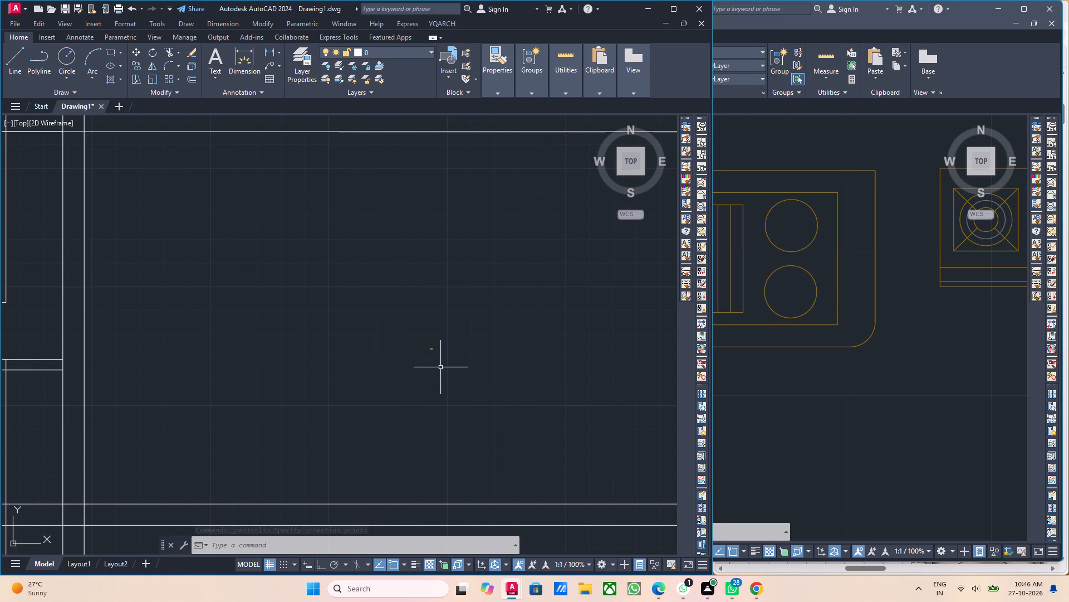
Scale the tiny pasted hob up freehand from a base point just beside it.
drag(485, 371, 472, 364)
click(395, 323)
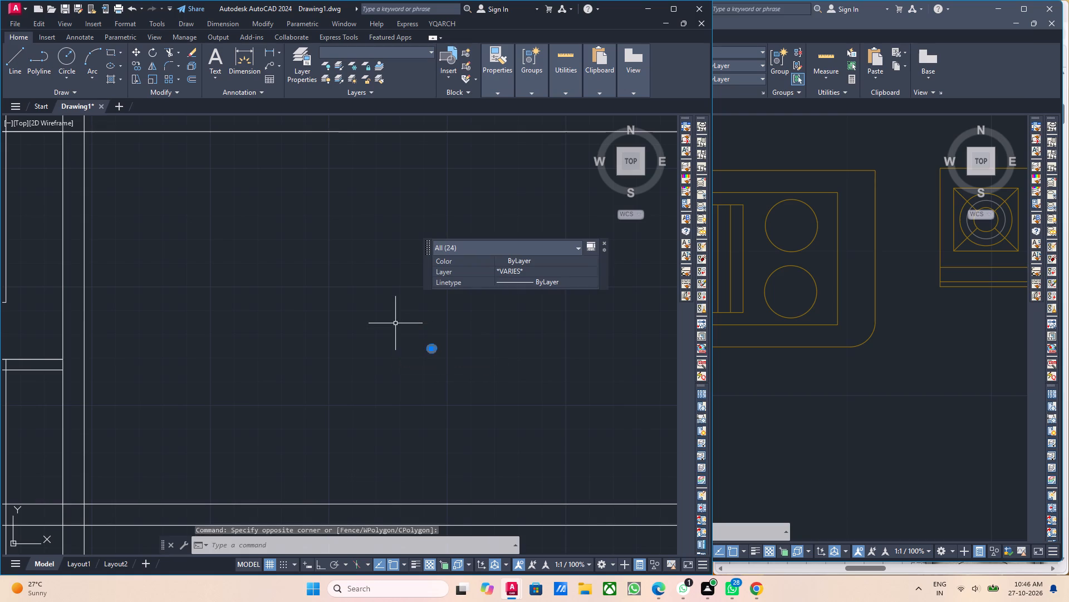
text(sc)
key(Return)
click(435, 357)
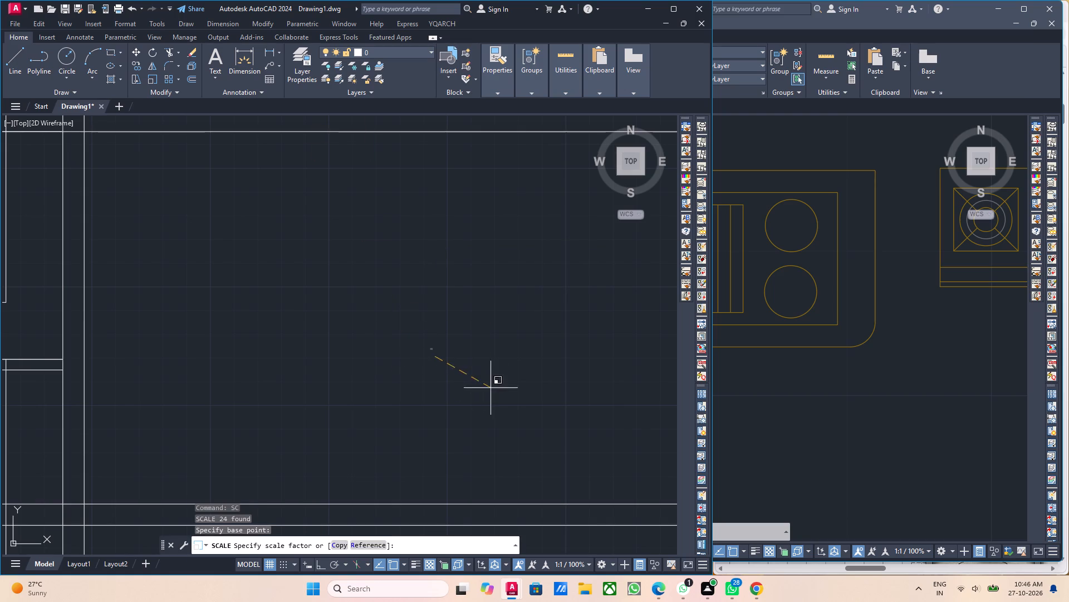
scroll(474, 372, down, 2)
click(488, 377)
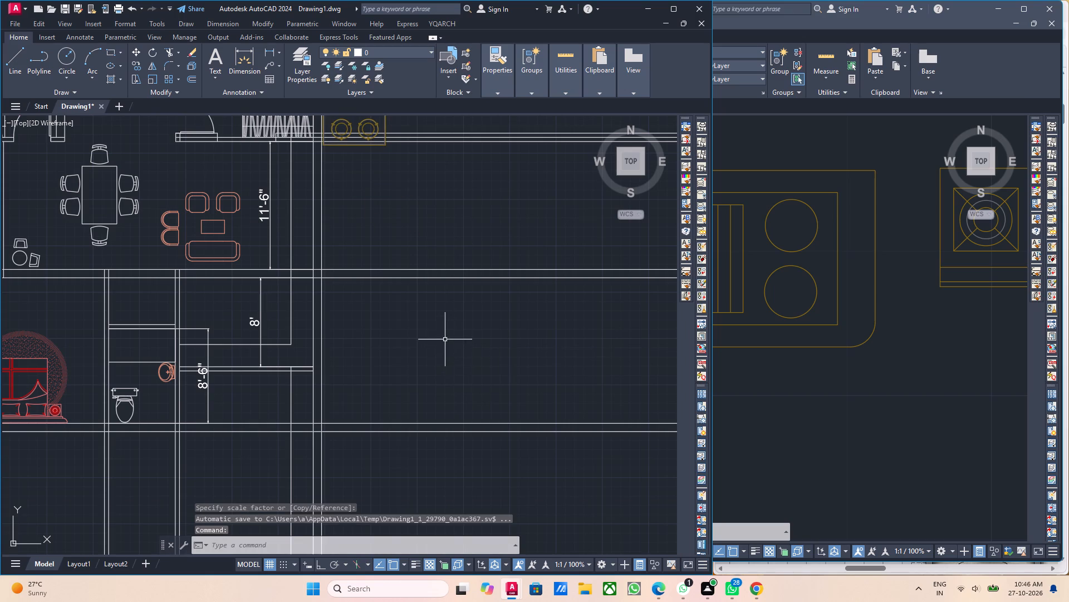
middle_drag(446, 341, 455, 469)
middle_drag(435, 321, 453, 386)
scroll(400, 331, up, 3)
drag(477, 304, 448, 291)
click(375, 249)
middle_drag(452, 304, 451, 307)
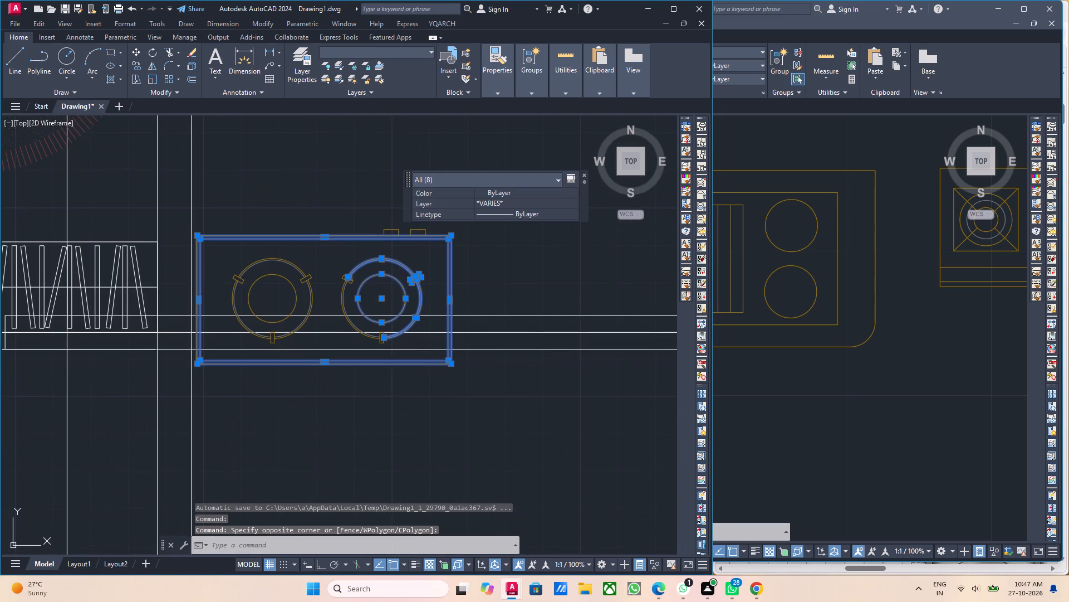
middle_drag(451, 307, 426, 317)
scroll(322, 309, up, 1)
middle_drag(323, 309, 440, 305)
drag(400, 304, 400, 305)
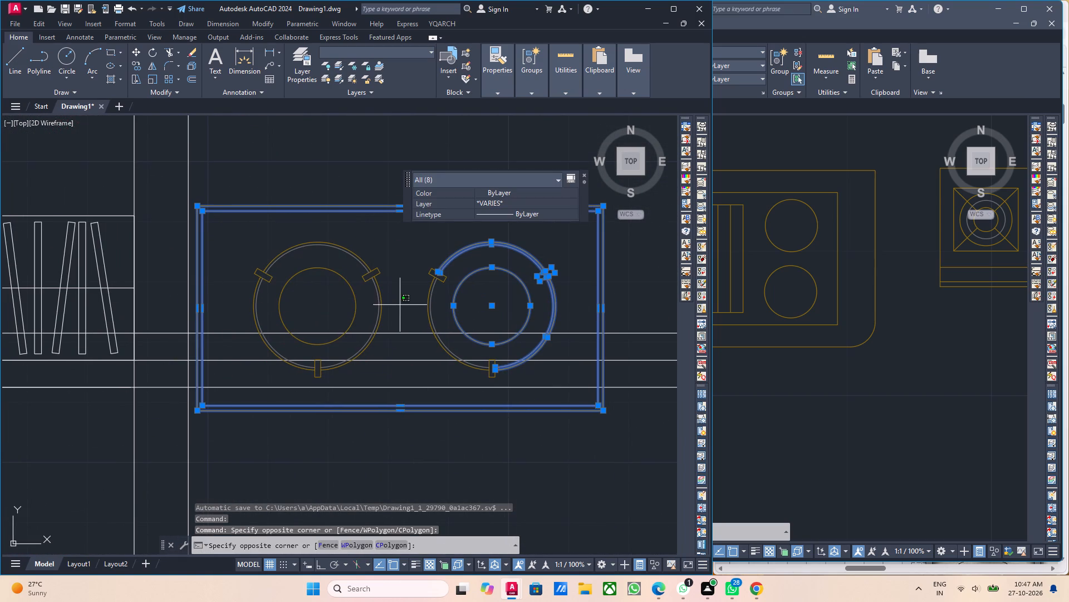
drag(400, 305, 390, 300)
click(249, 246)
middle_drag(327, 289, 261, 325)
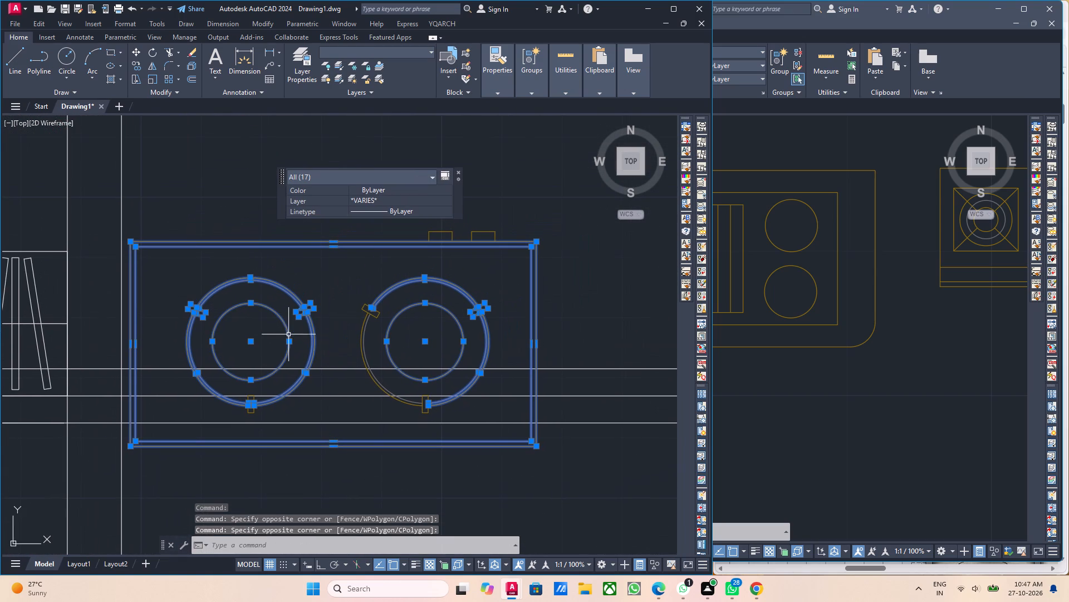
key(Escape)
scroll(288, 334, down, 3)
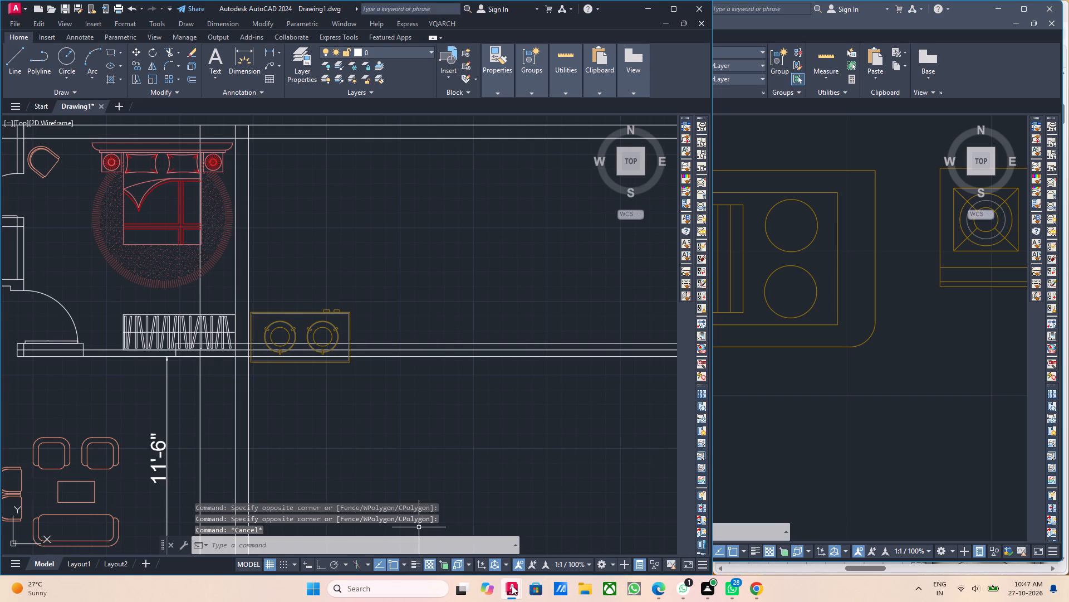
Switch back to the Autocad Blocks (2) library, clear the hob selection and look over the Kitchens & Baths section for further fixtures.
click(545, 537)
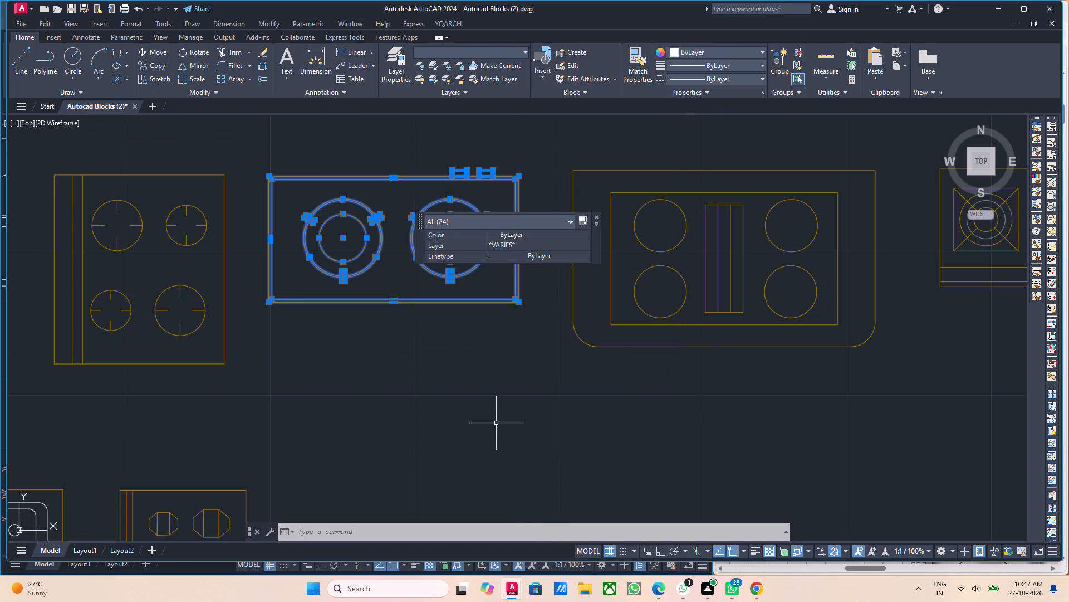
scroll(493, 416, down, 1)
key(Escape)
scroll(489, 419, down, 3)
middle_drag(489, 442, 366, 358)
scroll(372, 362, down, 4)
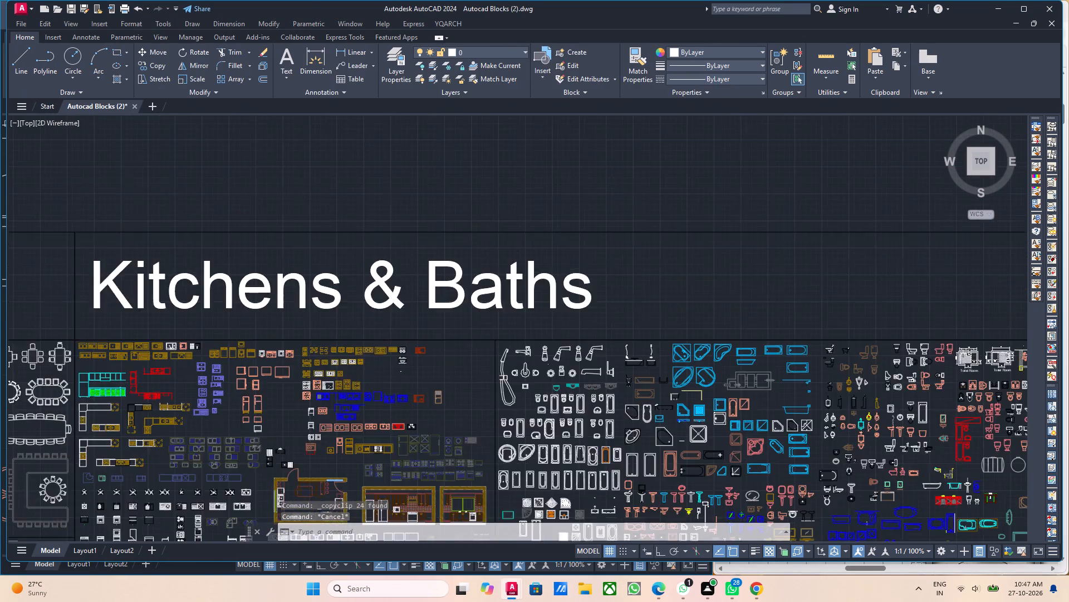
scroll(377, 367, down, 1)
middle_drag(469, 399, 426, 341)
middle_drag(348, 378, 430, 377)
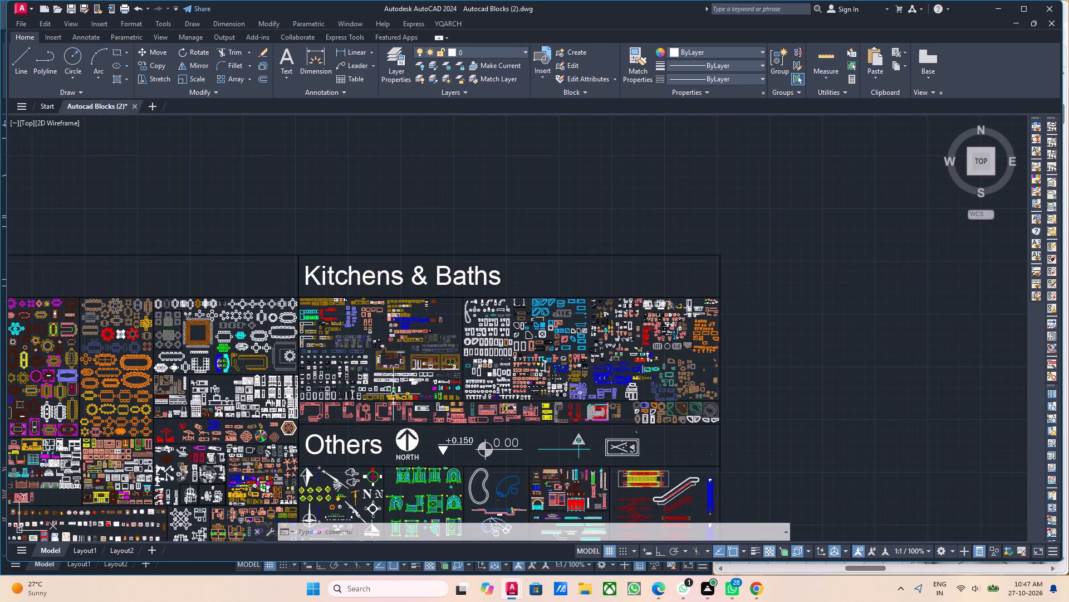
click(523, 250)
click(736, 258)
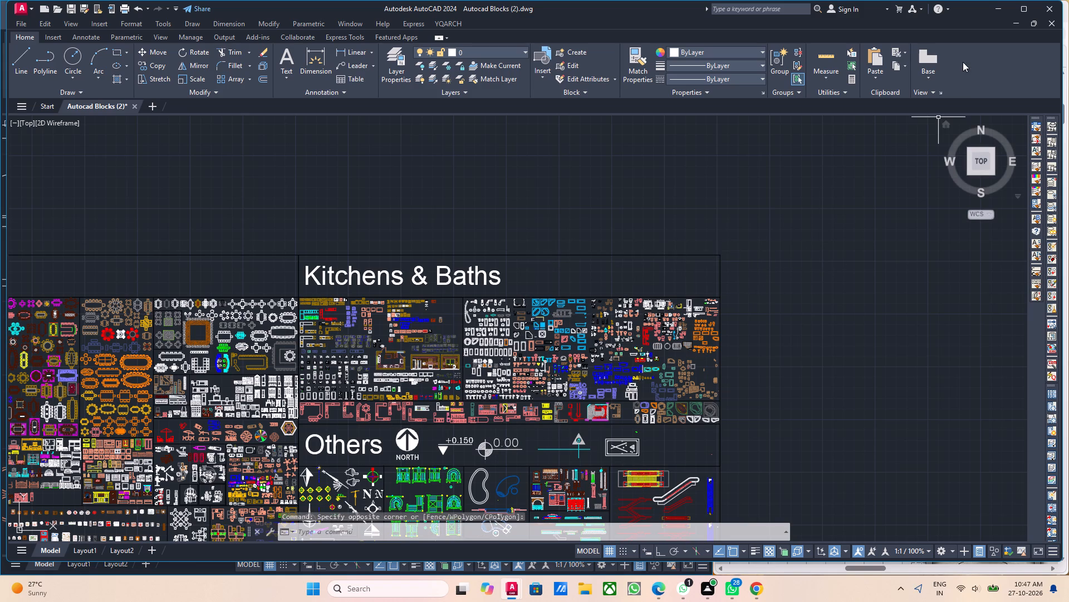
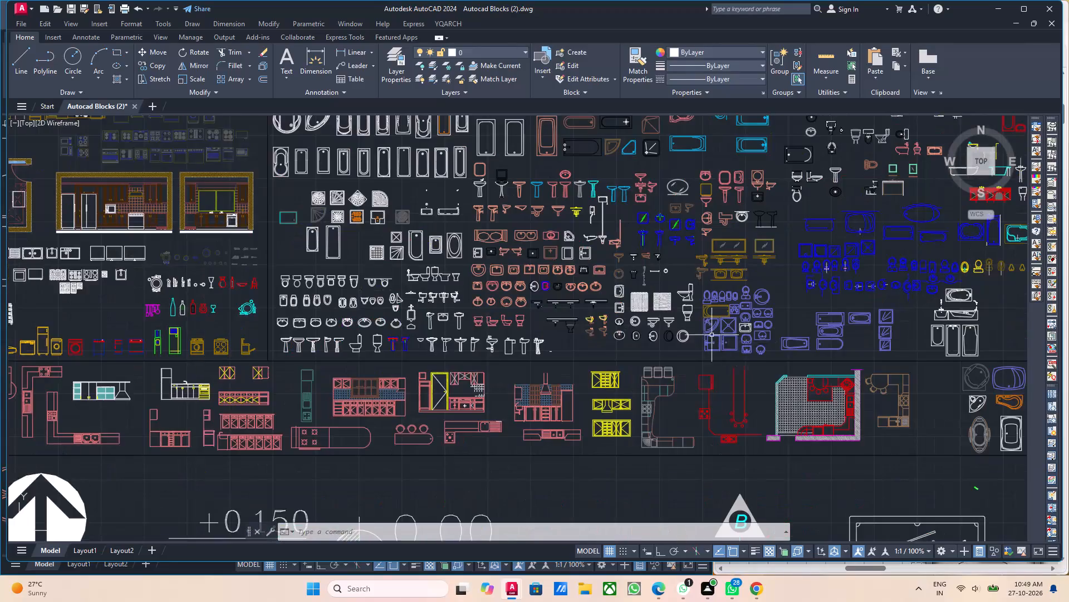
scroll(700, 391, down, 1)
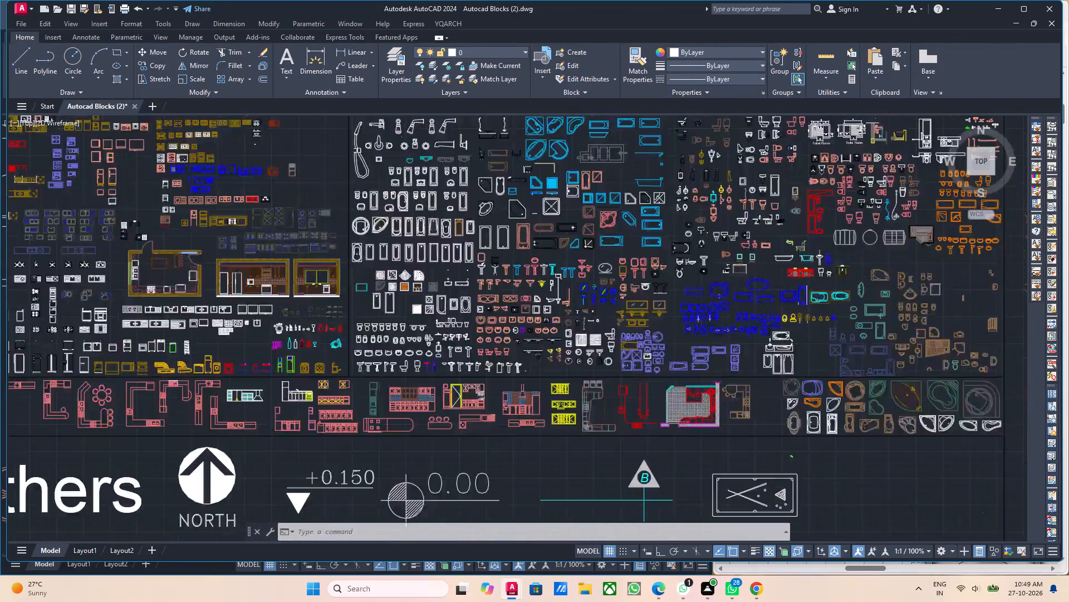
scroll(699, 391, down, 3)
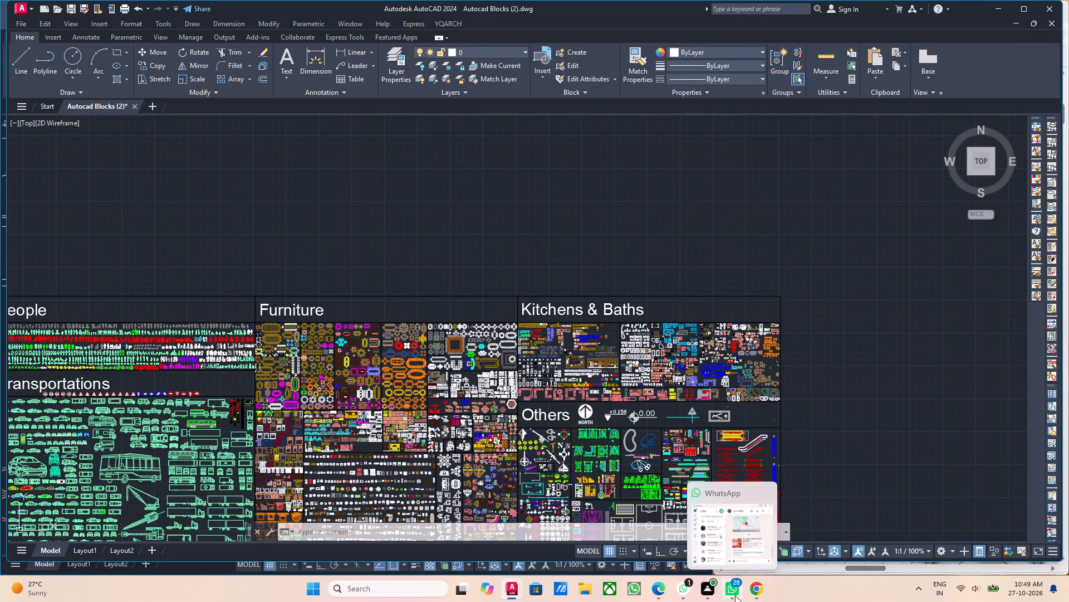
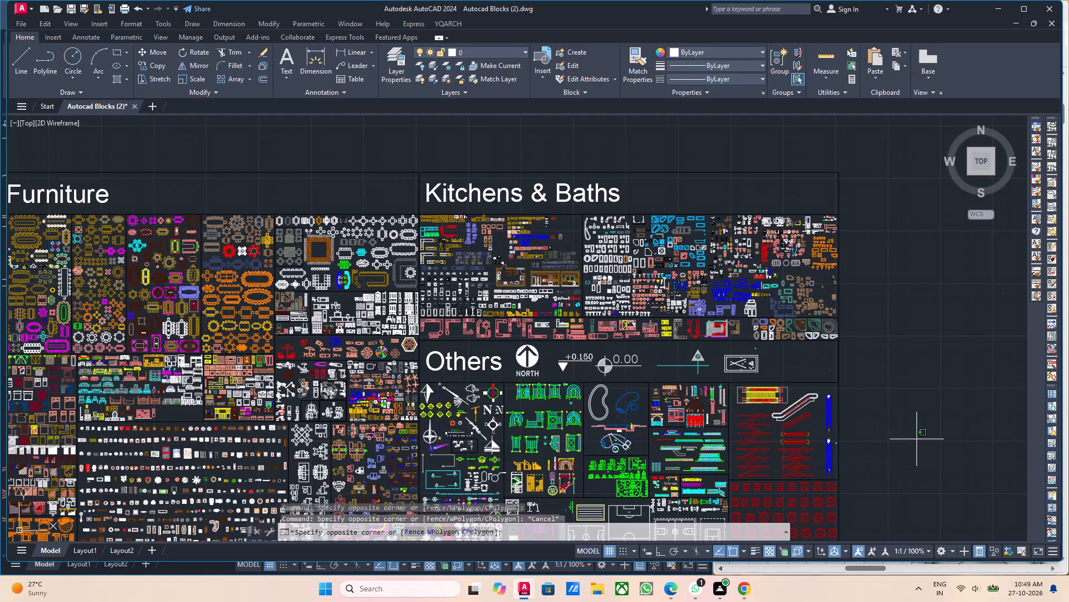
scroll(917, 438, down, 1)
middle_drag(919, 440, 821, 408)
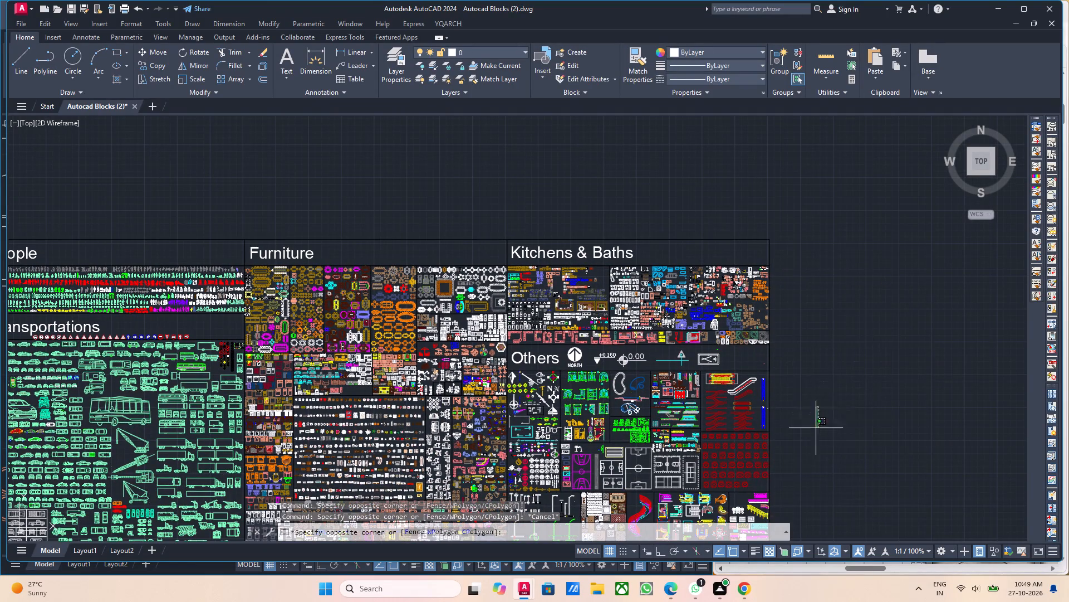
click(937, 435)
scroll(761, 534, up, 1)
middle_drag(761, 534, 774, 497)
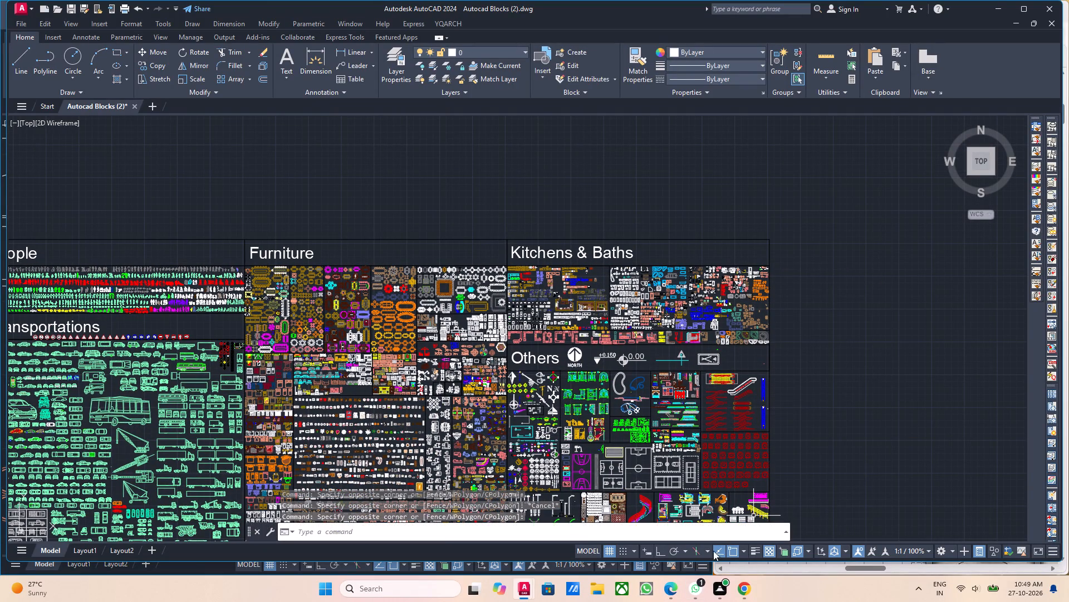
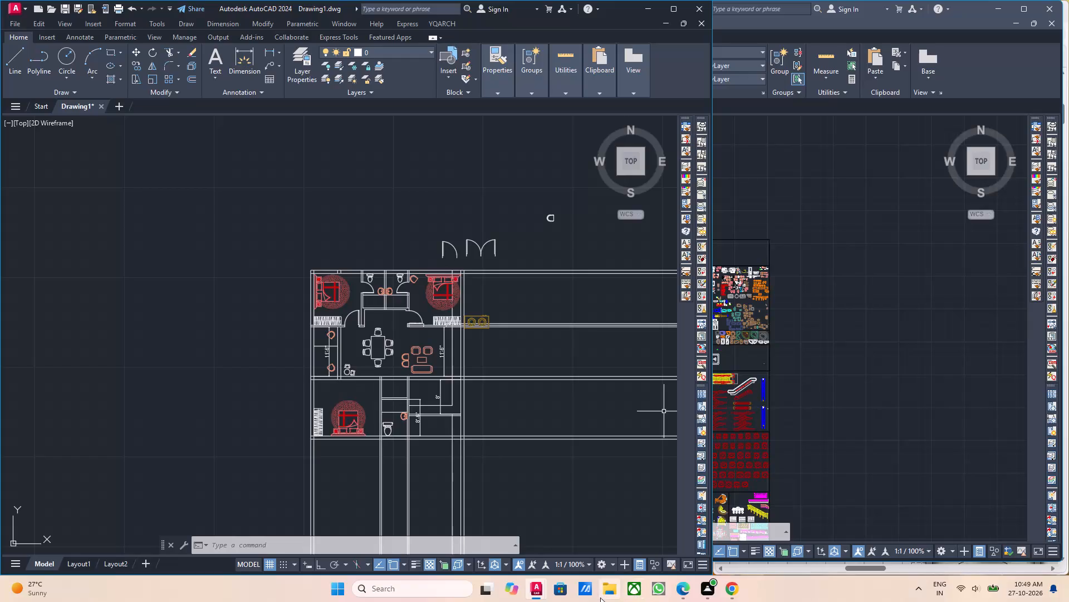
Open the reference file Project (PDF) from the Downloads folder in File Explorer.
click(604, 594)
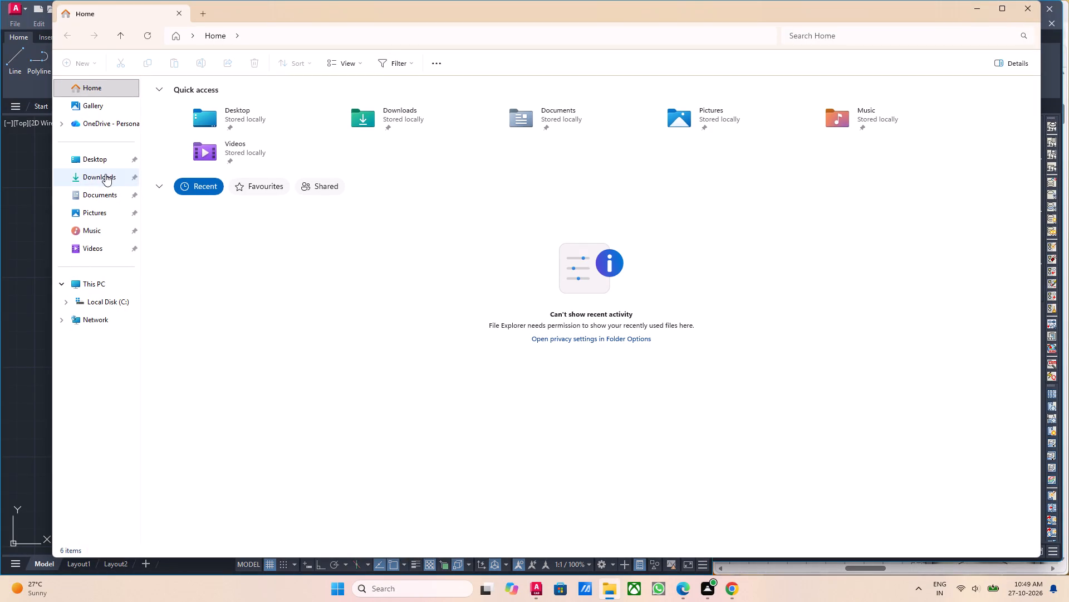
click(102, 296)
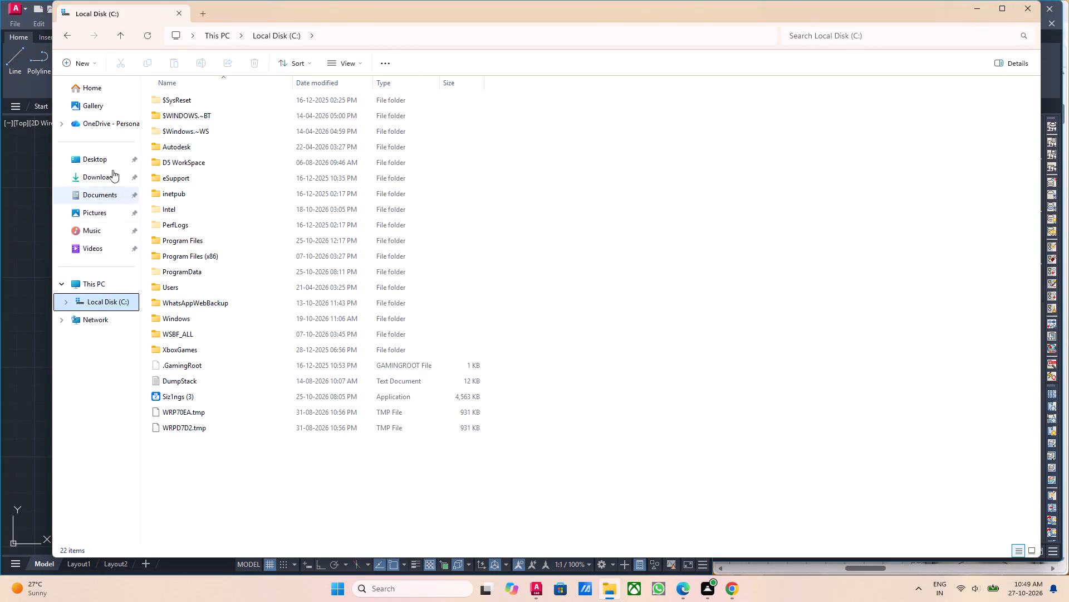
click(91, 90)
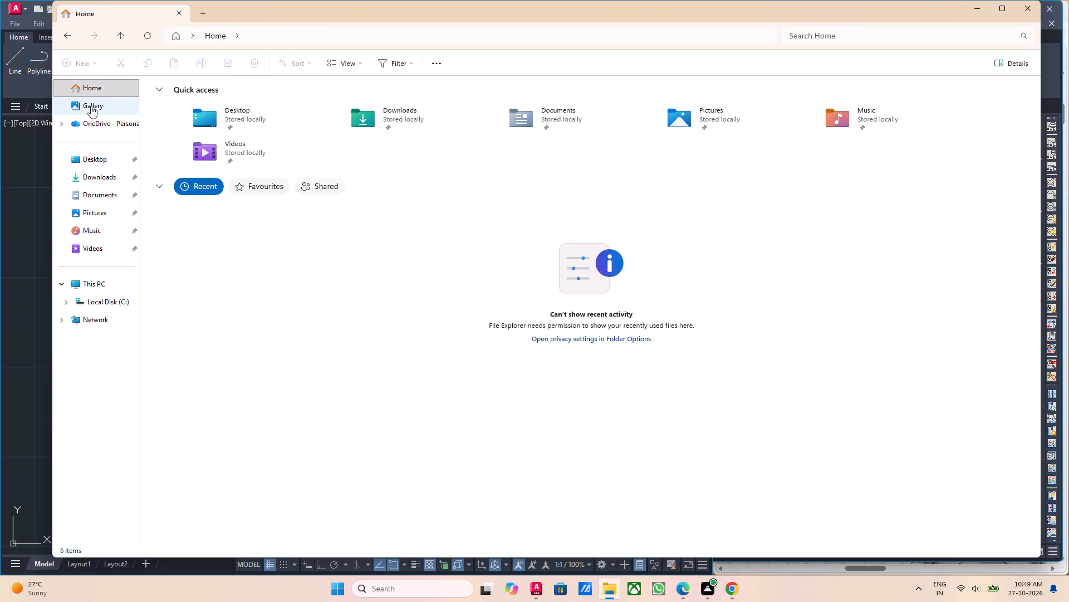
click(91, 106)
click(94, 114)
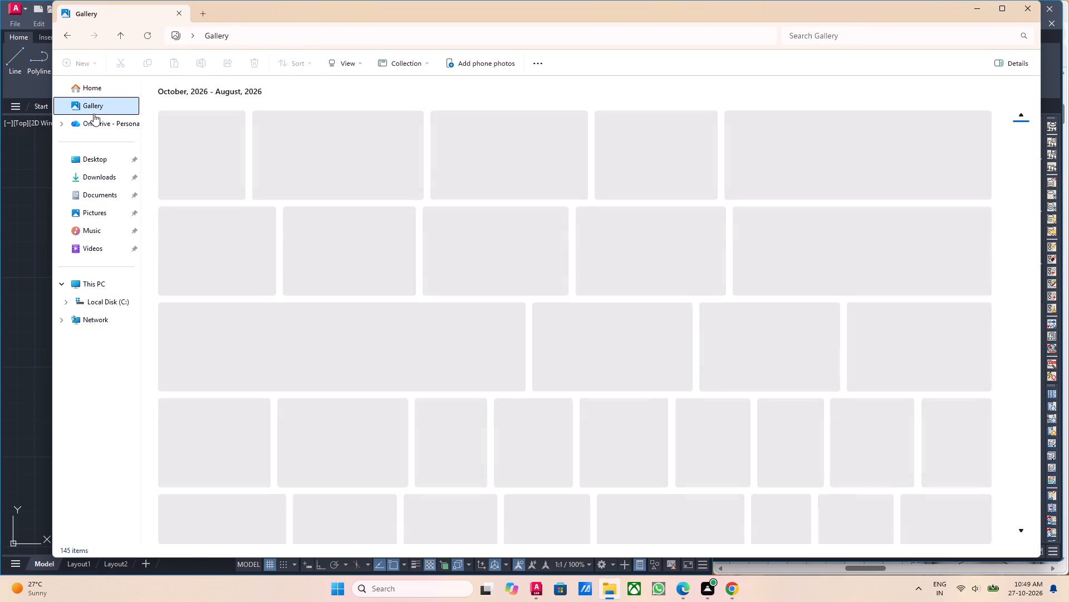
click(97, 123)
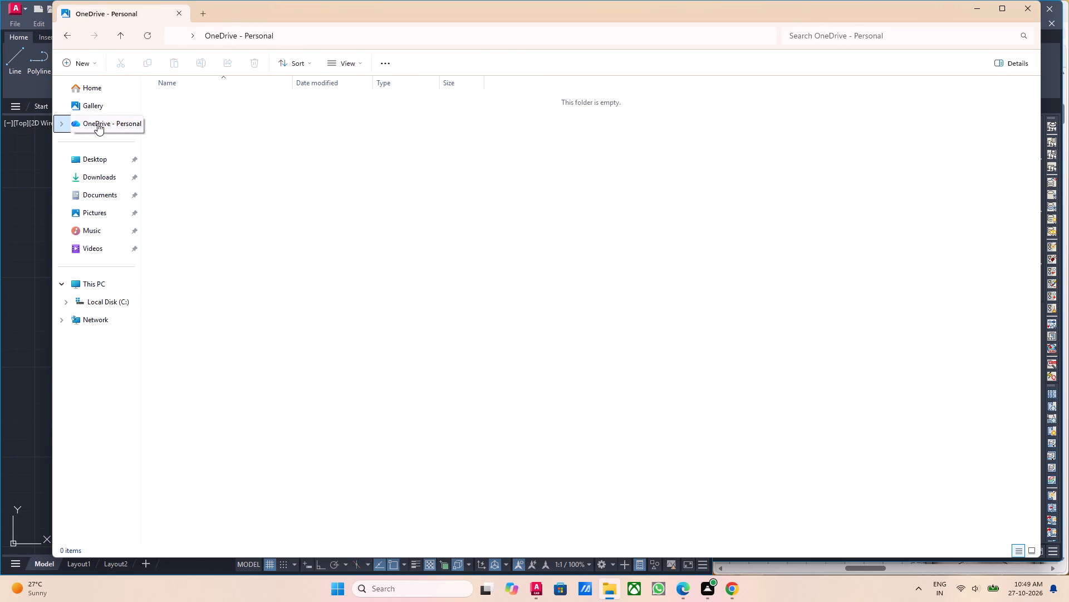
click(102, 157)
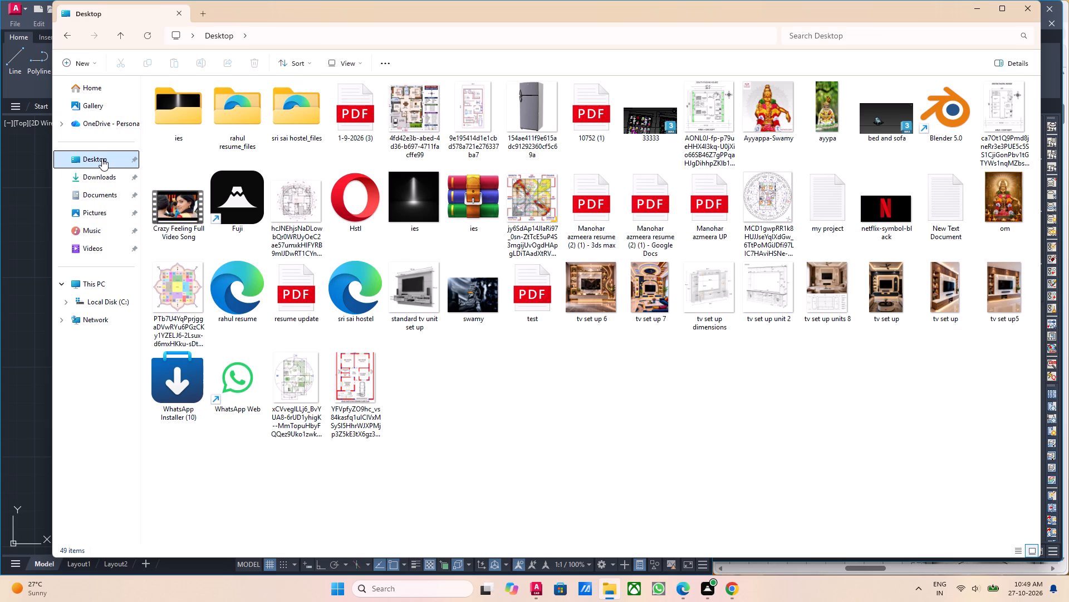
click(102, 174)
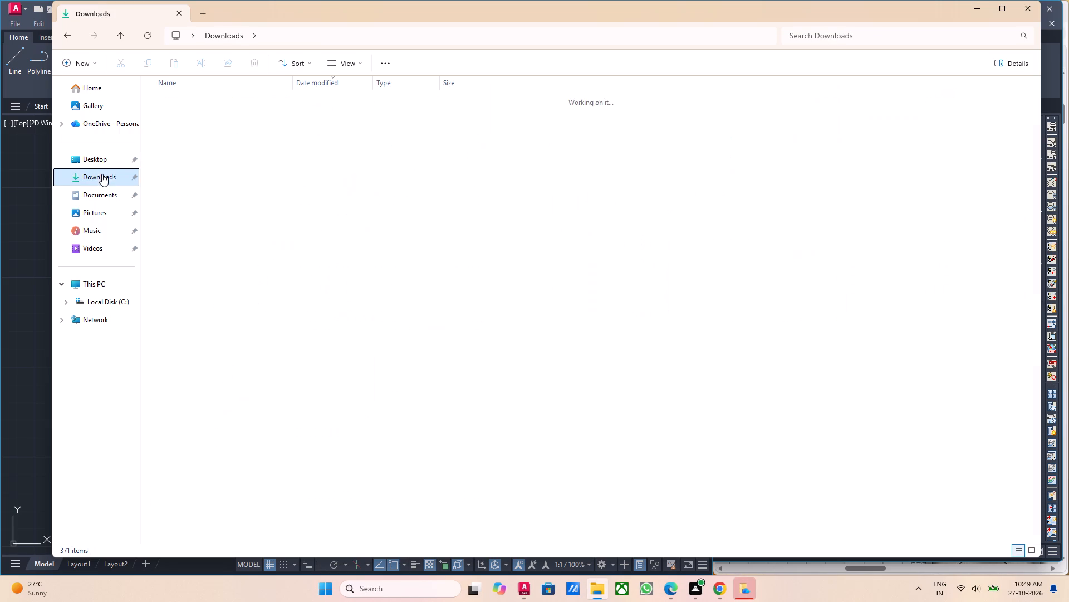
double_click(176, 190)
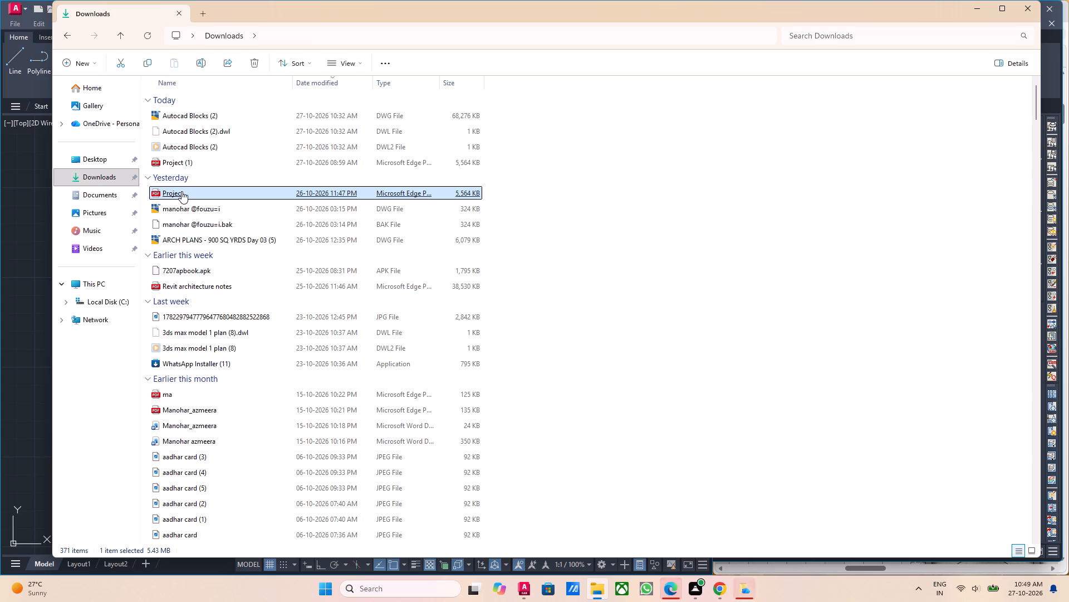
double_click(183, 191)
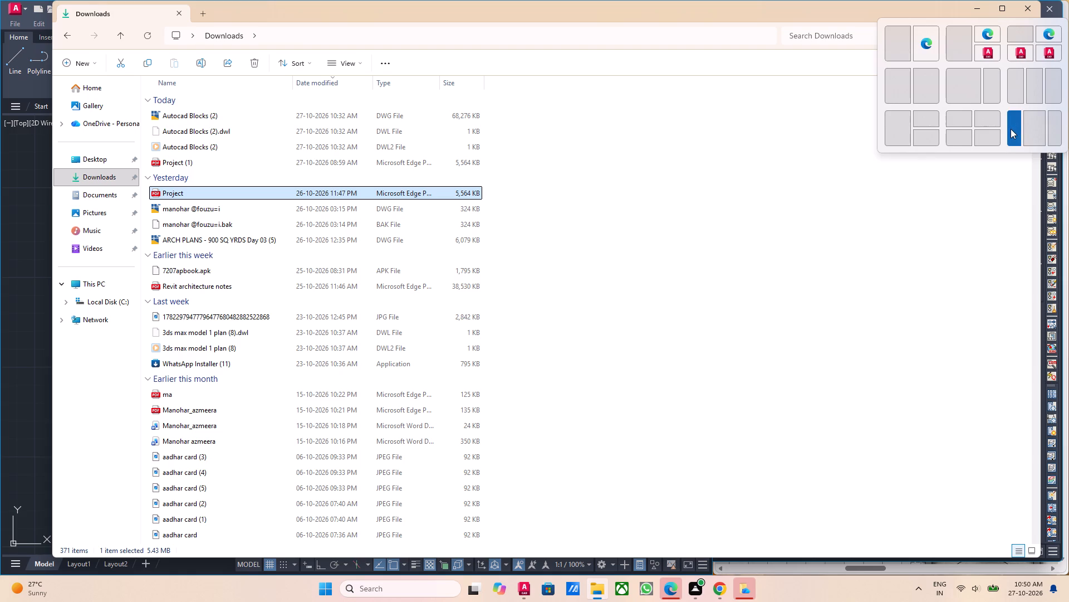
double_click(180, 191)
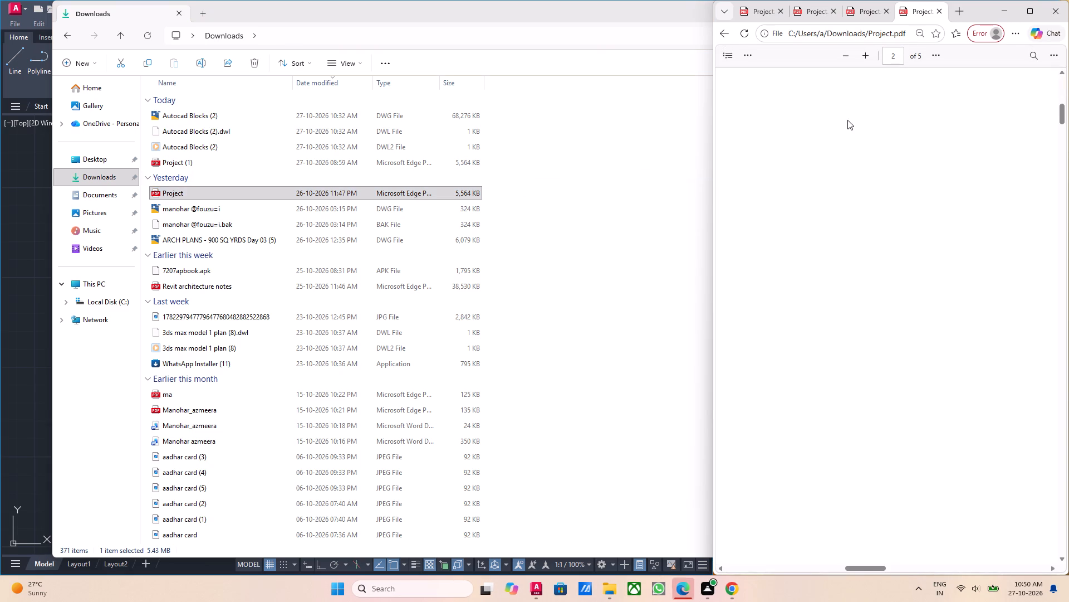
Arrange the reference PDF side by side with the Drawing1 window, closing the Downloads folder window and enlarging the drawing's window upward.
scroll(865, 299, down, 2)
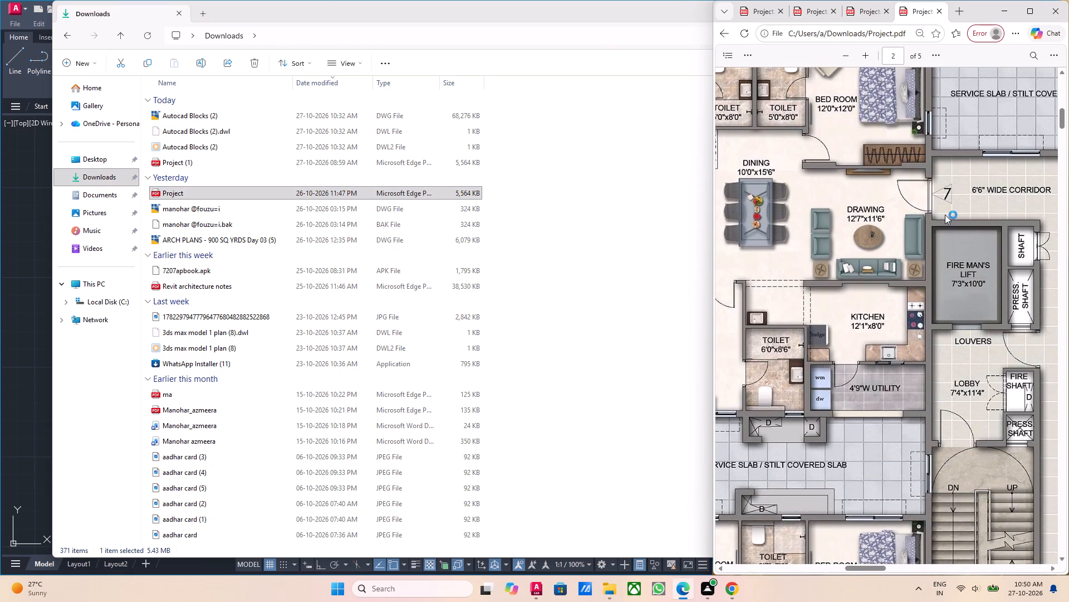
scroll(945, 215, up, 5)
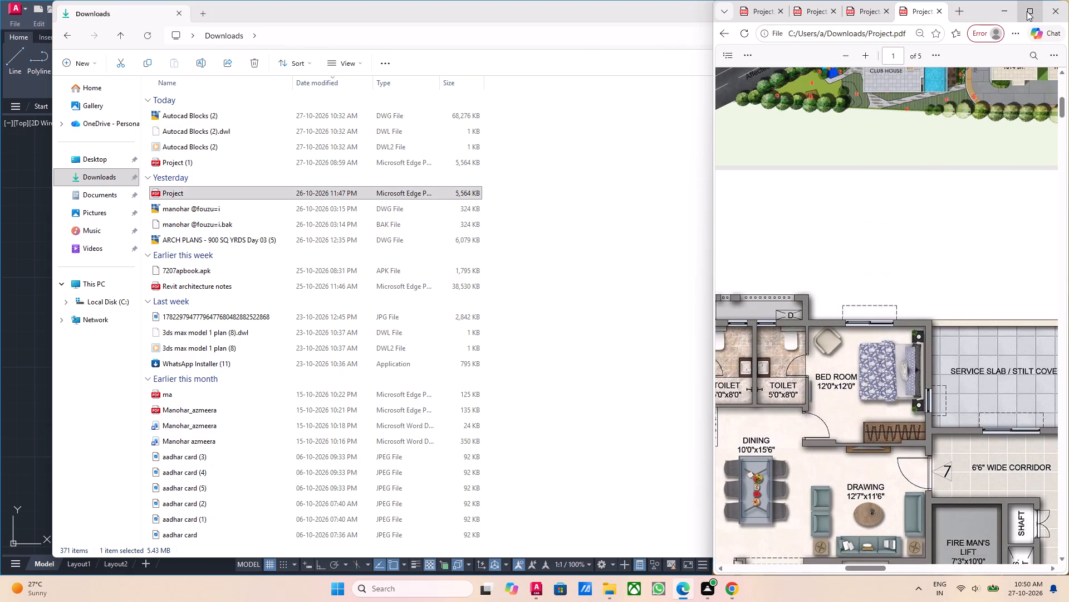
click(993, 50)
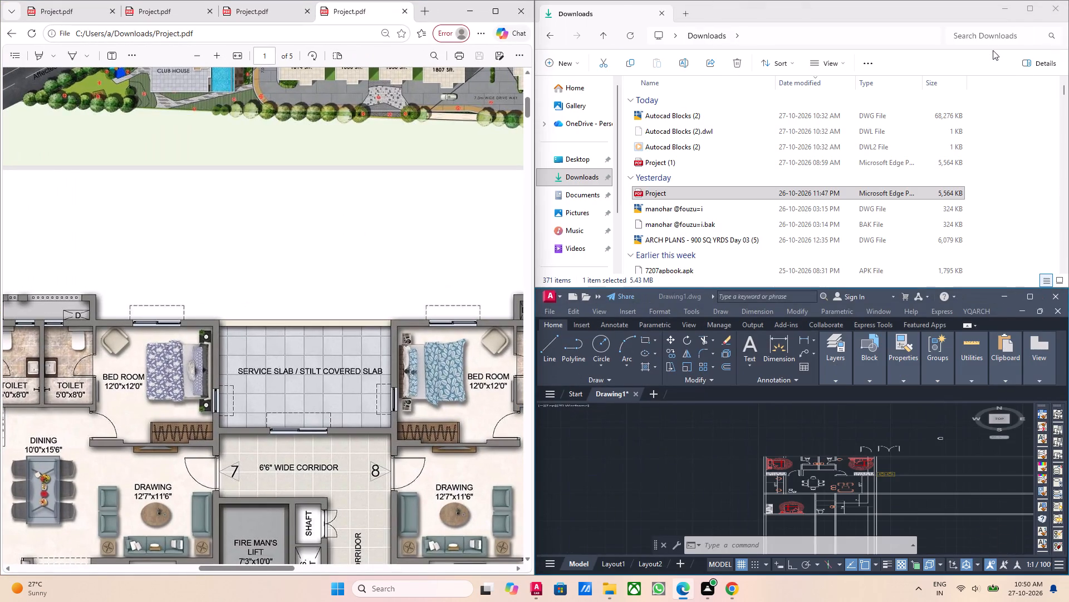
drag(795, 291, 801, 256)
click(1048, 8)
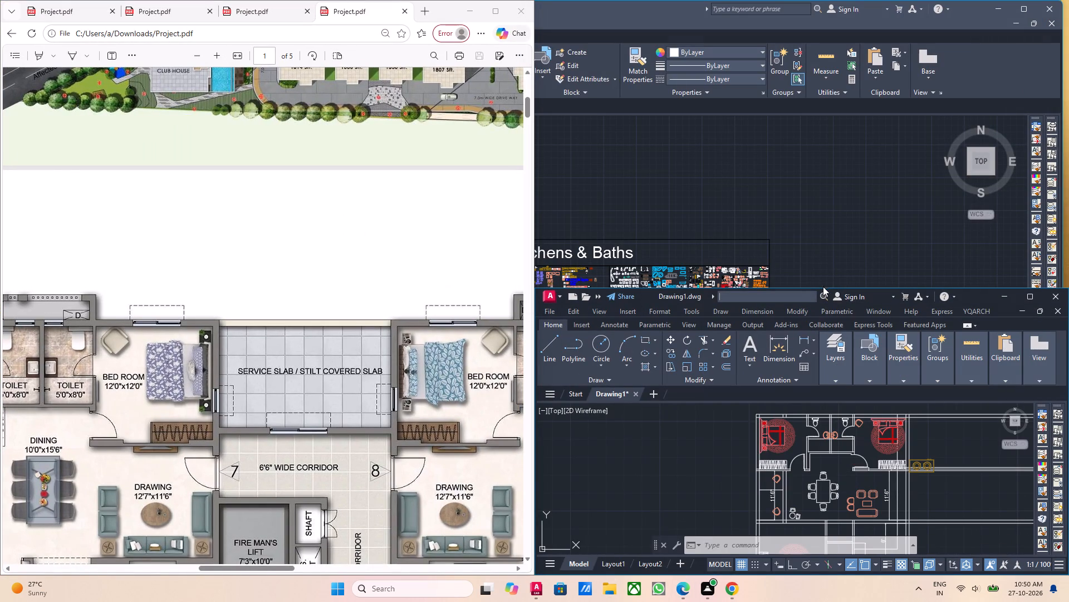
drag(825, 285, 826, 275)
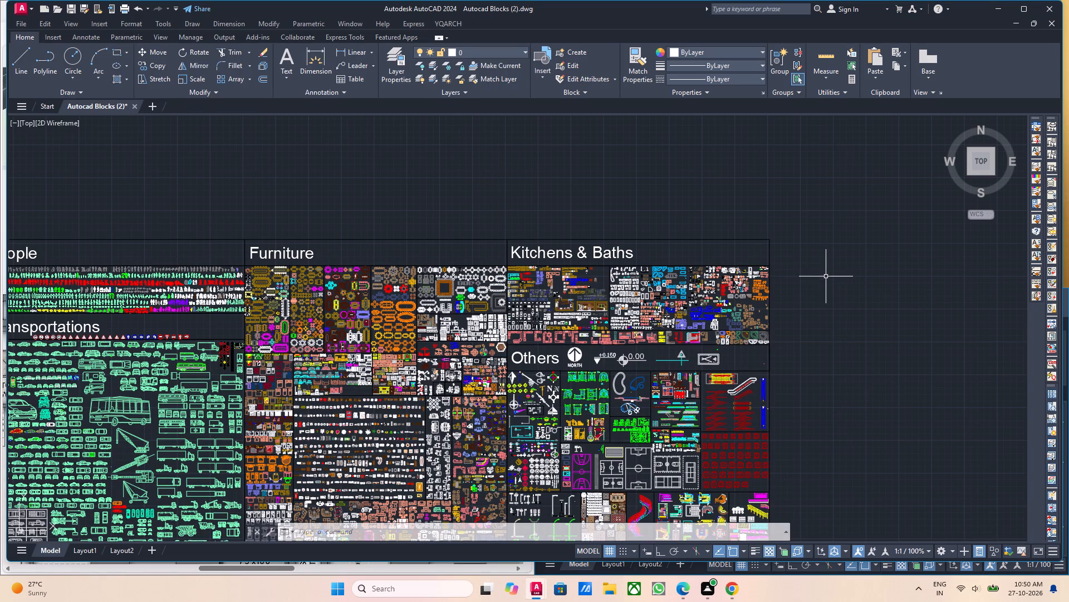
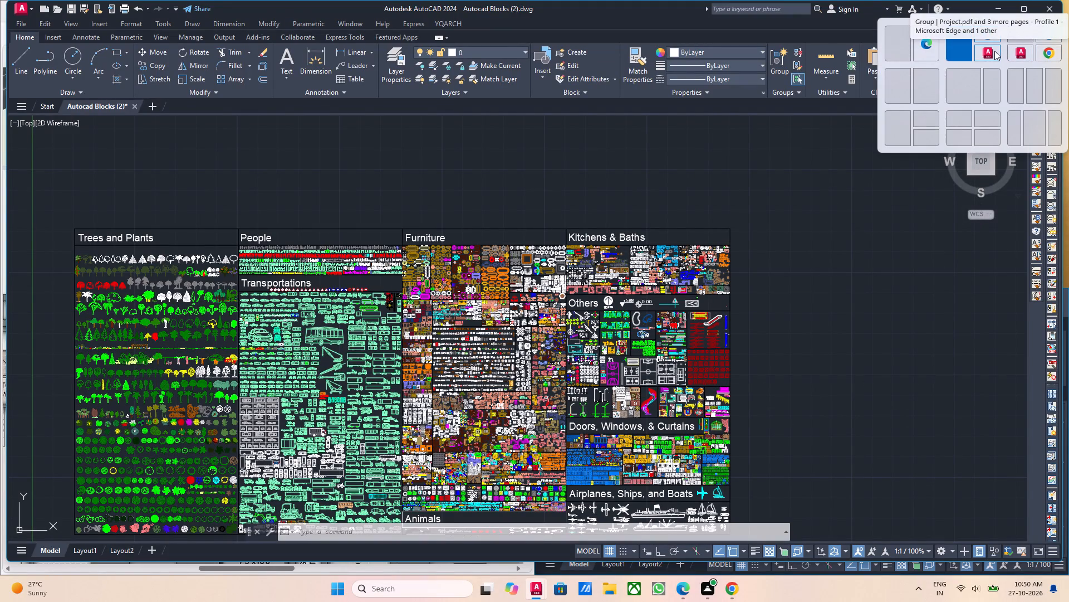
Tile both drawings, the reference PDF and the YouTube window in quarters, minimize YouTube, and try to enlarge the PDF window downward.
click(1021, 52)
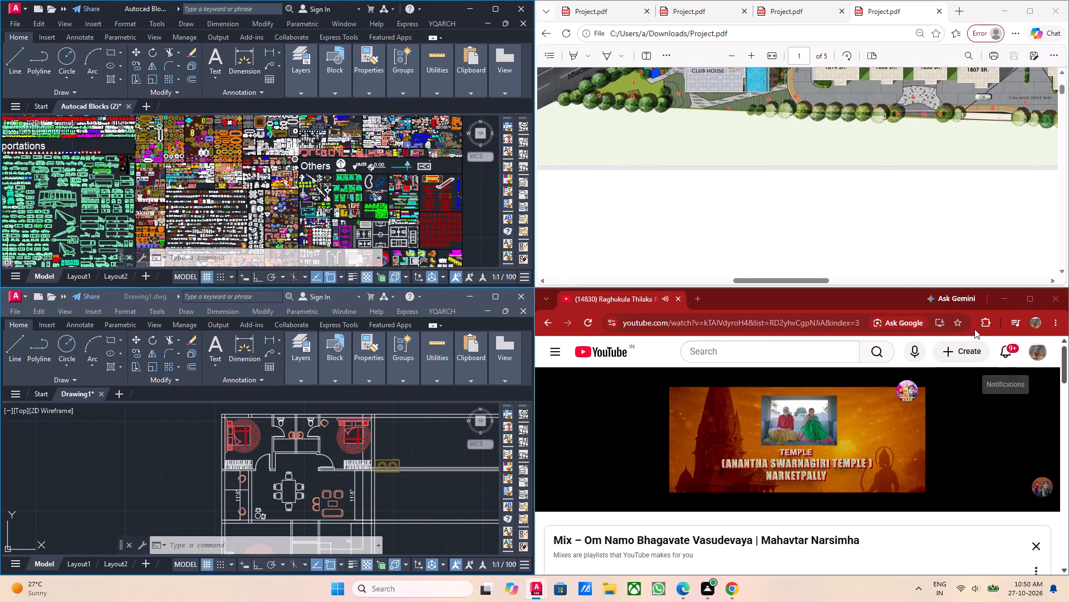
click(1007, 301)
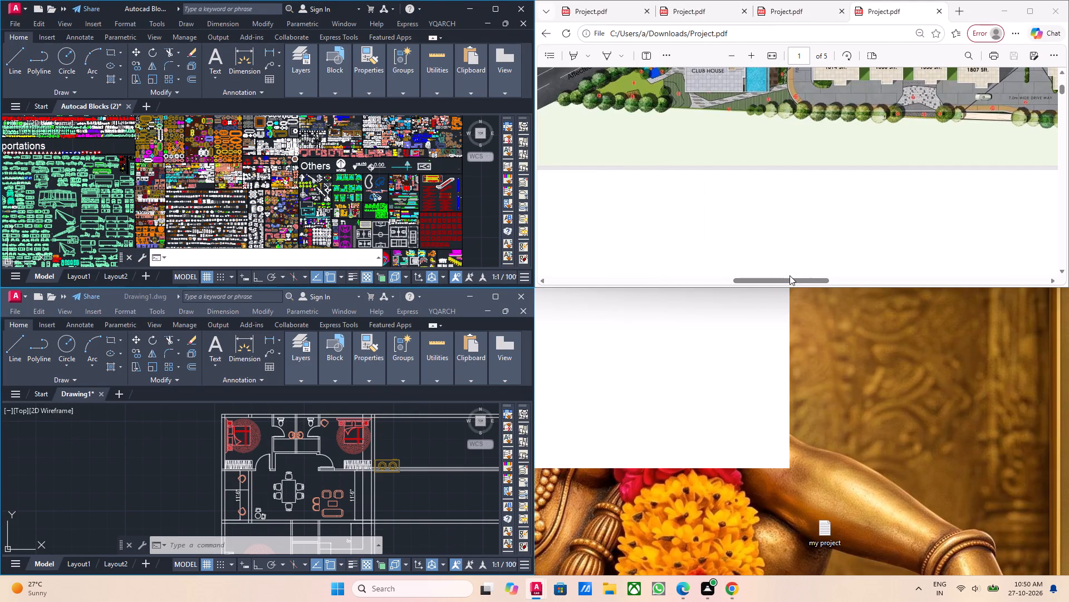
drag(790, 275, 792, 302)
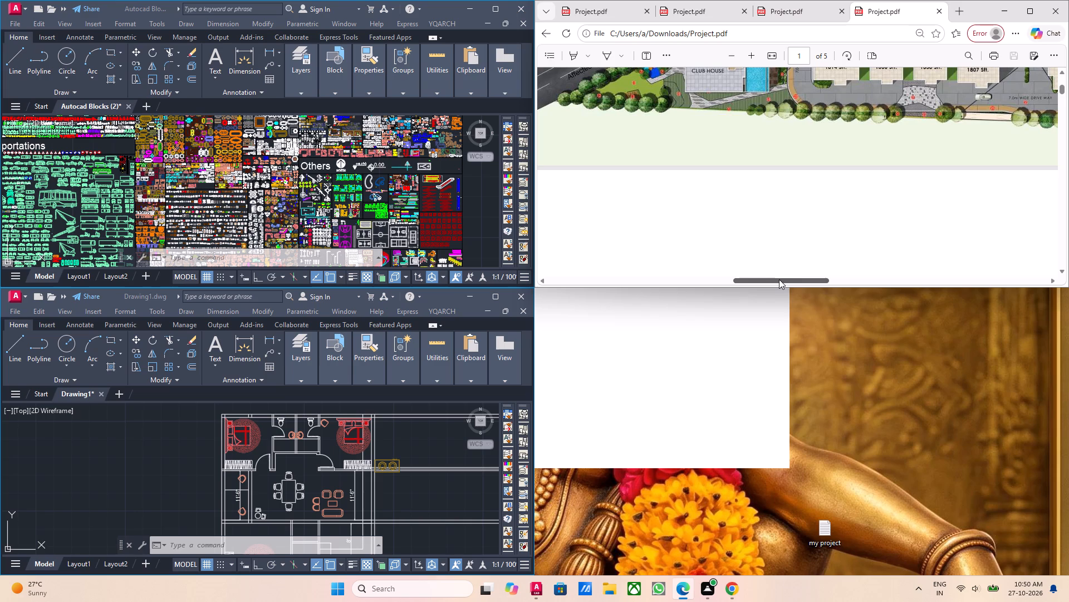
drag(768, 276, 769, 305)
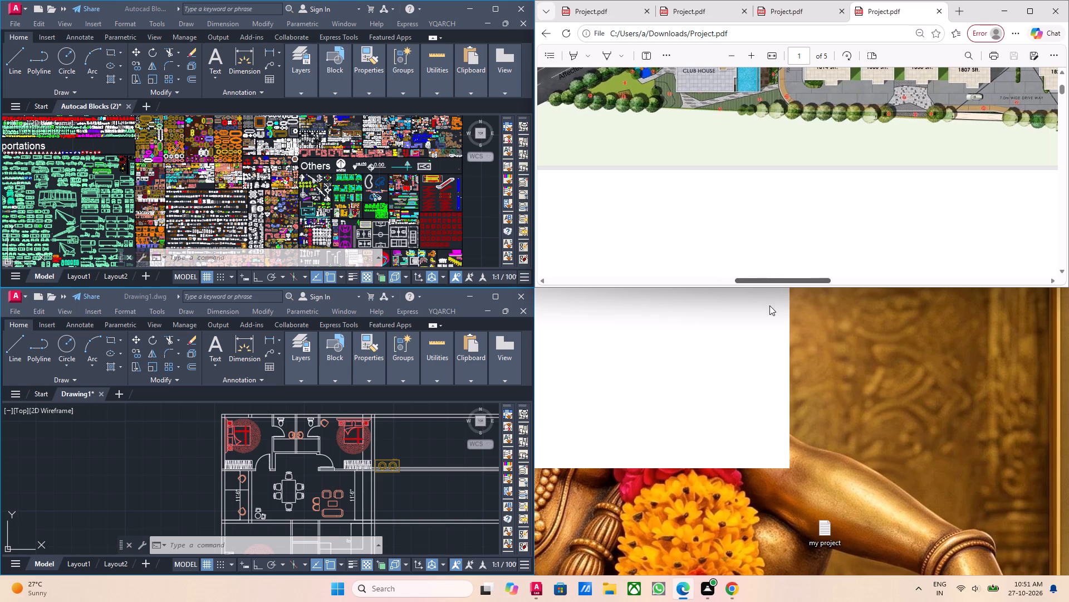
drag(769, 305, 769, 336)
Bring the floor plan on page 2 of the reference PDF into view, around the lifts and lobby.
scroll(800, 208, up, 8)
scroll(804, 206, down, 2)
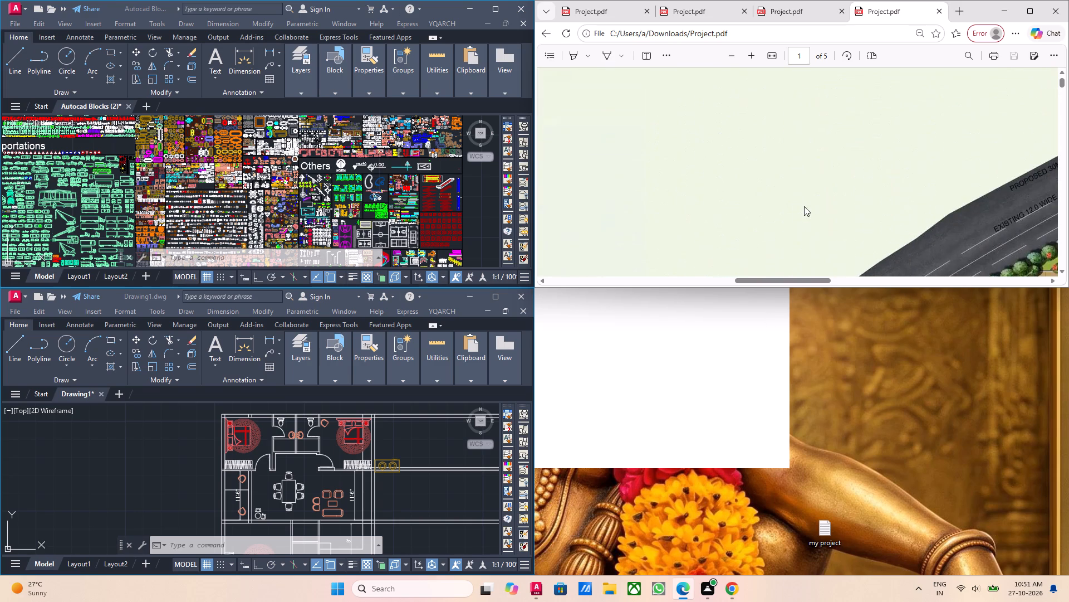
scroll(804, 206, down, 14)
middle_drag(795, 206, 798, 214)
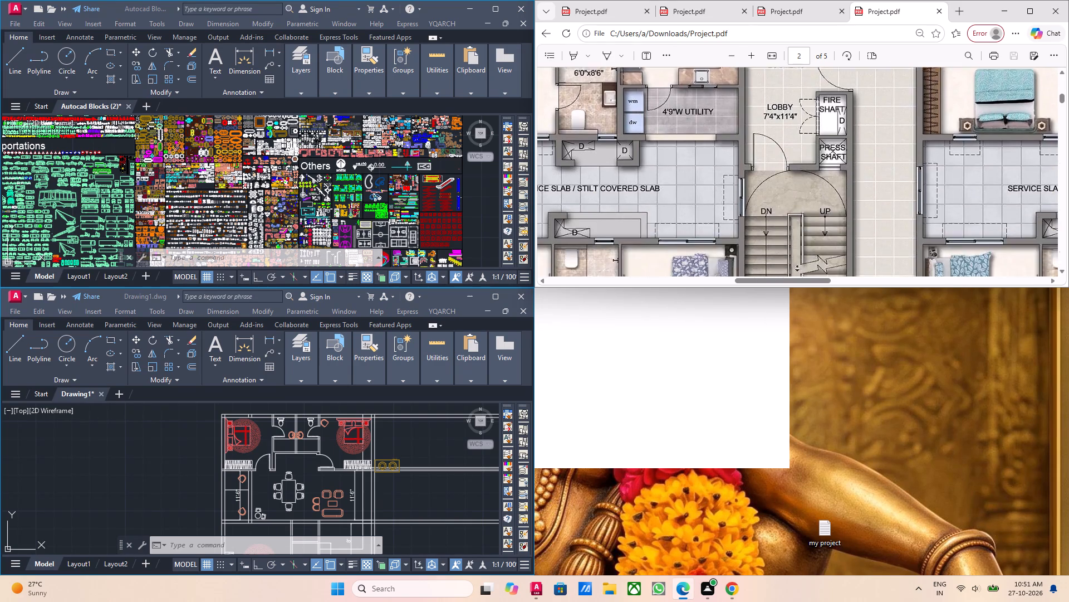
click(795, 277)
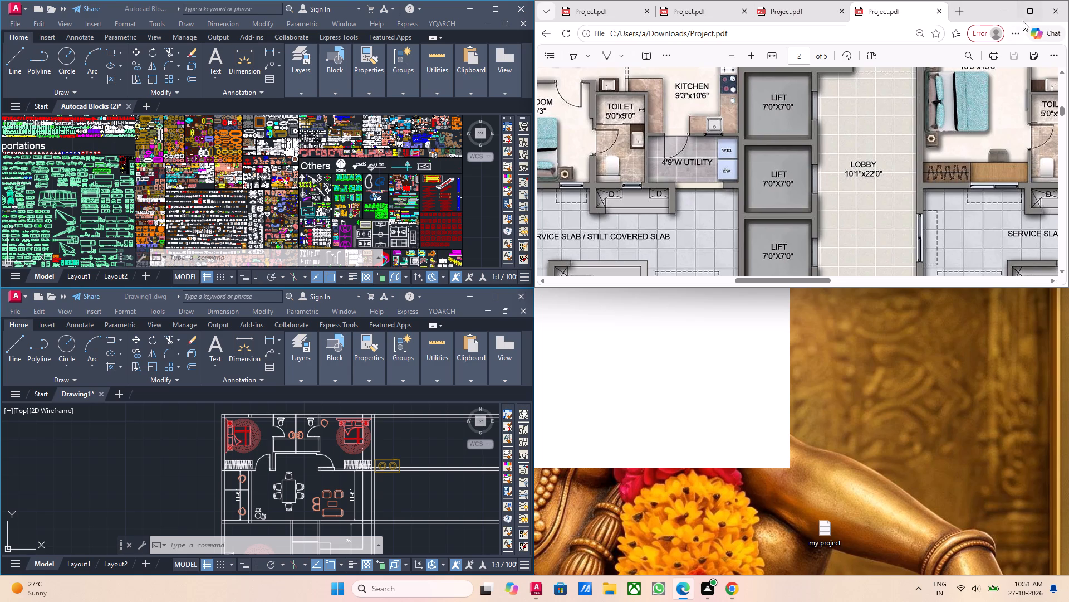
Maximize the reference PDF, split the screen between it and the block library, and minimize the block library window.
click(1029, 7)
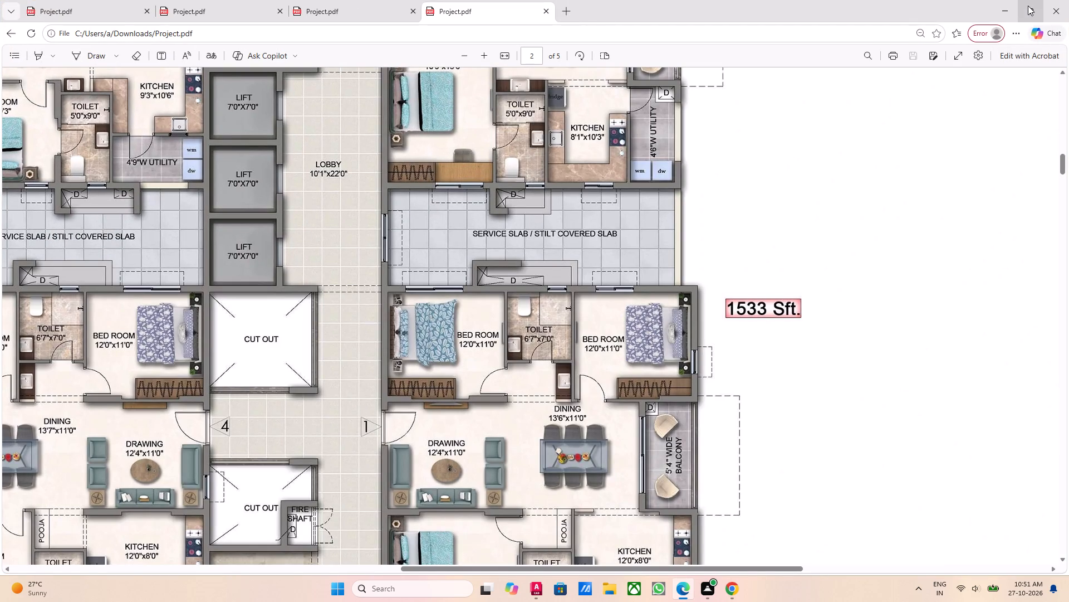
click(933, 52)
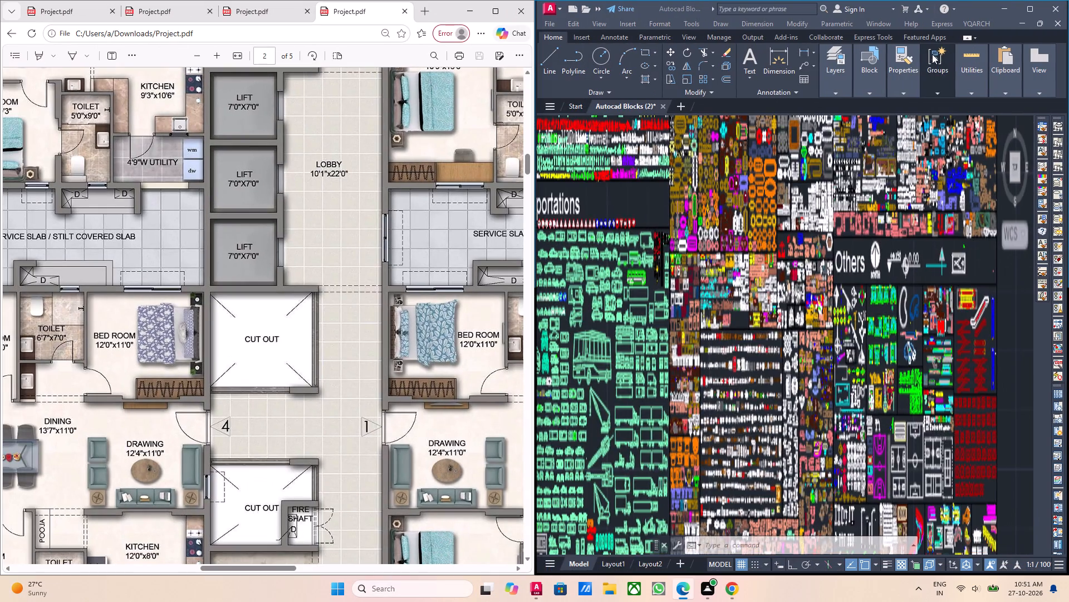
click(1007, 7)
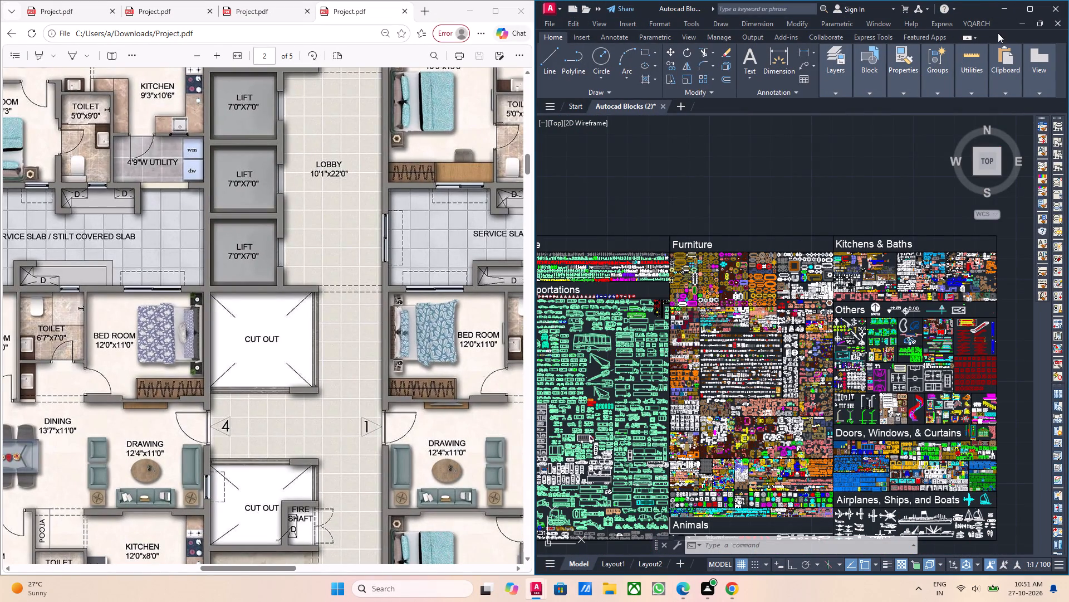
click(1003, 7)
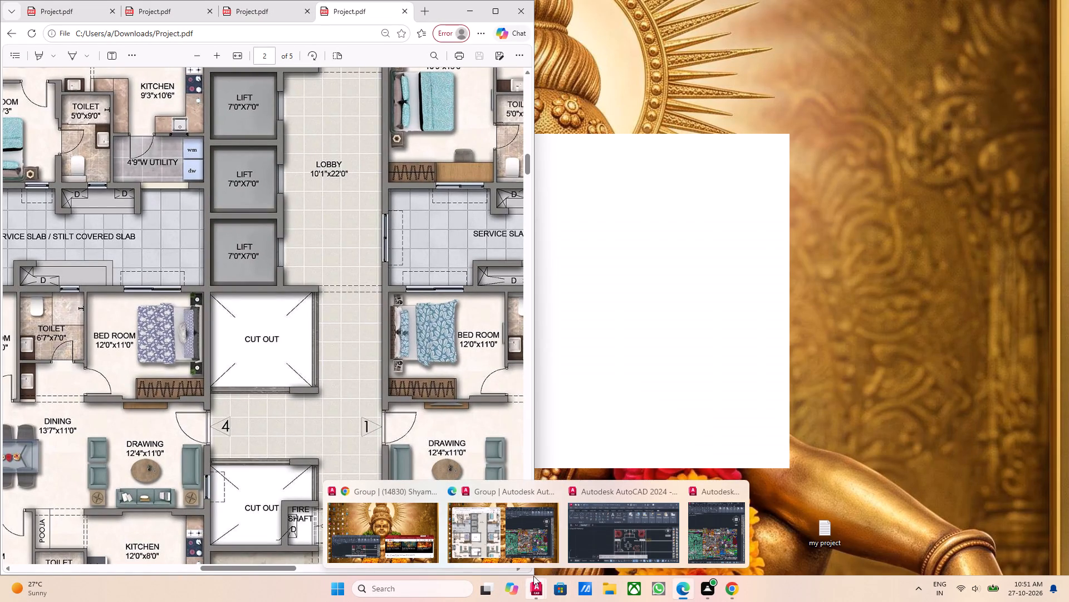
Tile Drawing1 above the block library with the PDF beside it, minimize YouTube, and extend the PDF and Drawing1 windows downward.
click(622, 543)
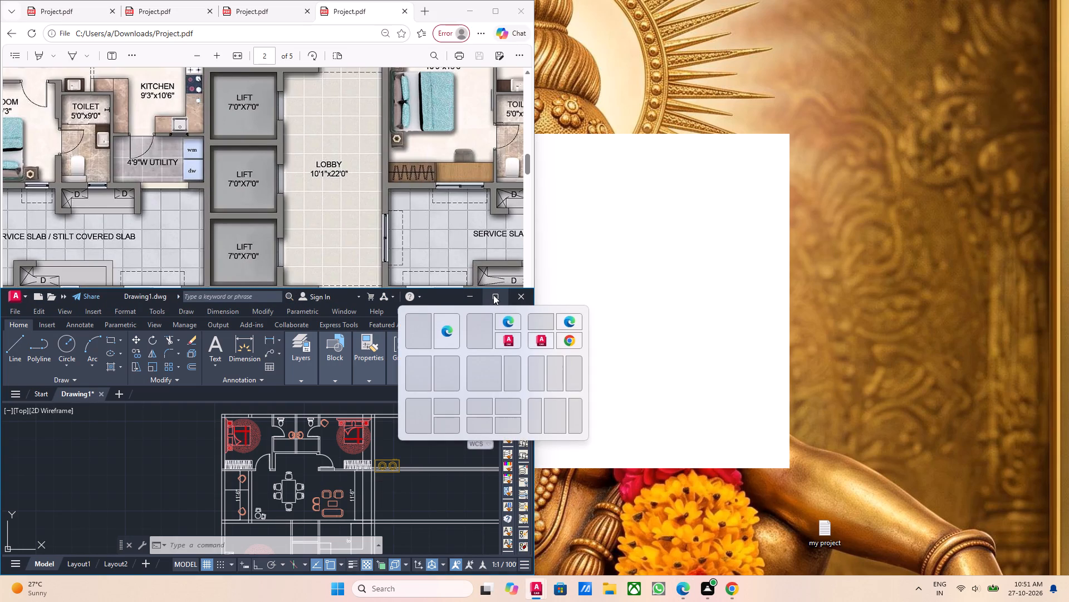
click(535, 340)
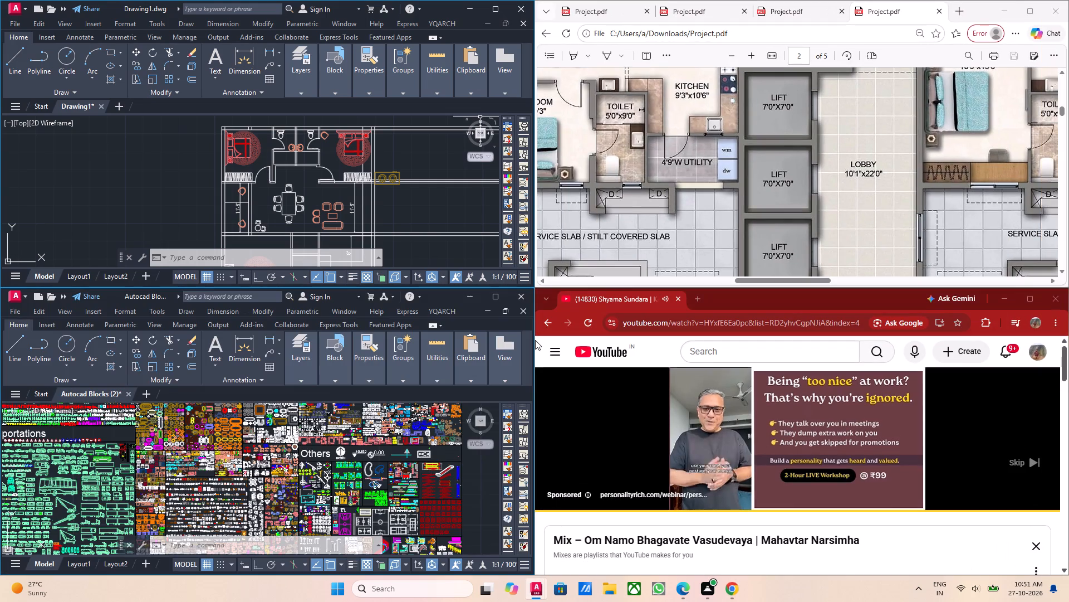
click(1005, 300)
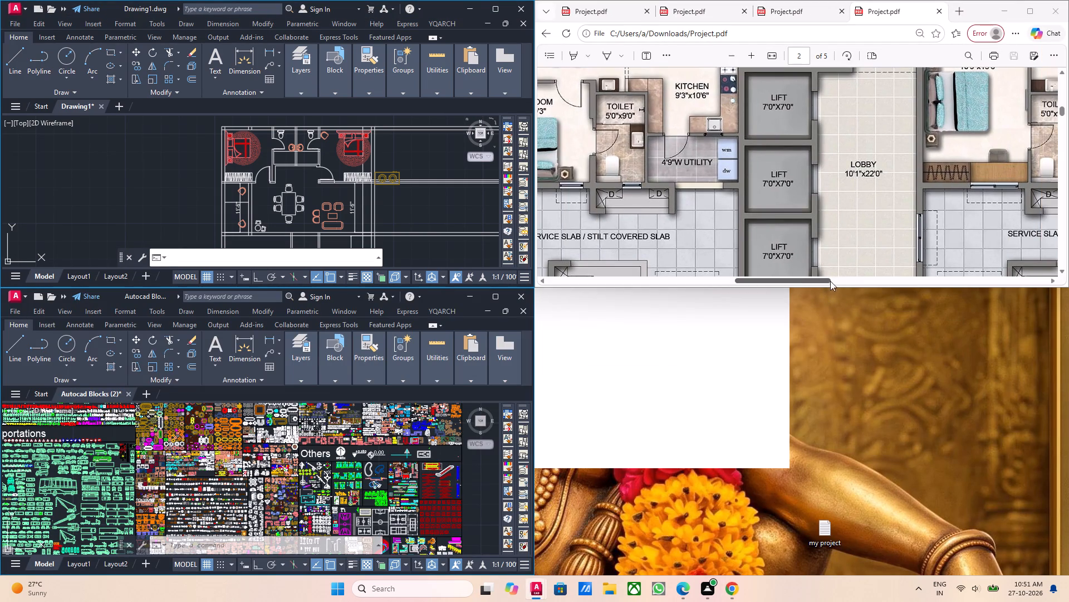
drag(858, 288, 858, 330)
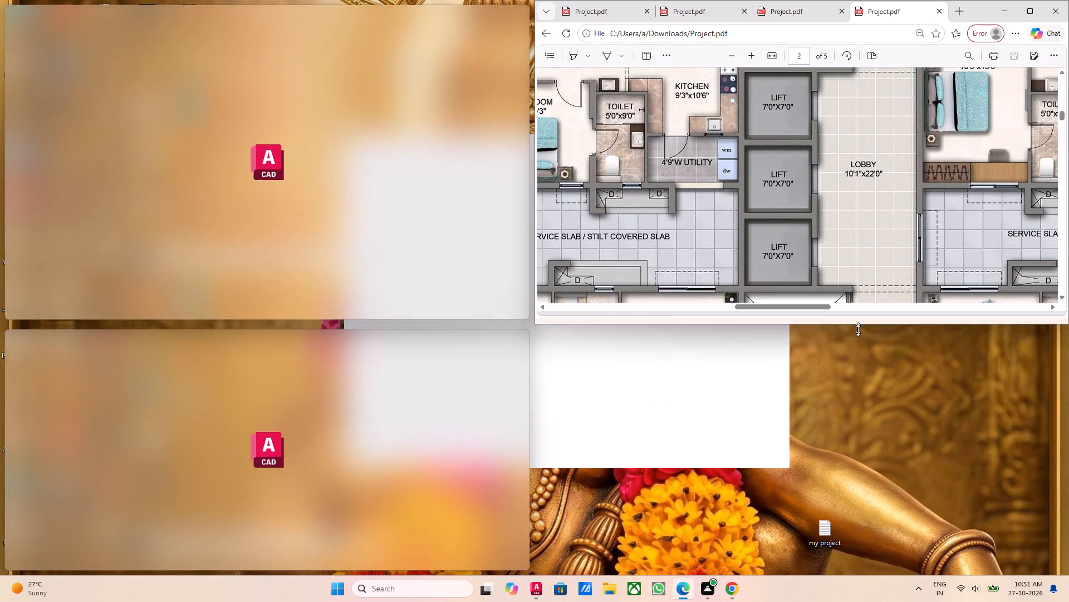
drag(858, 330, 829, 559)
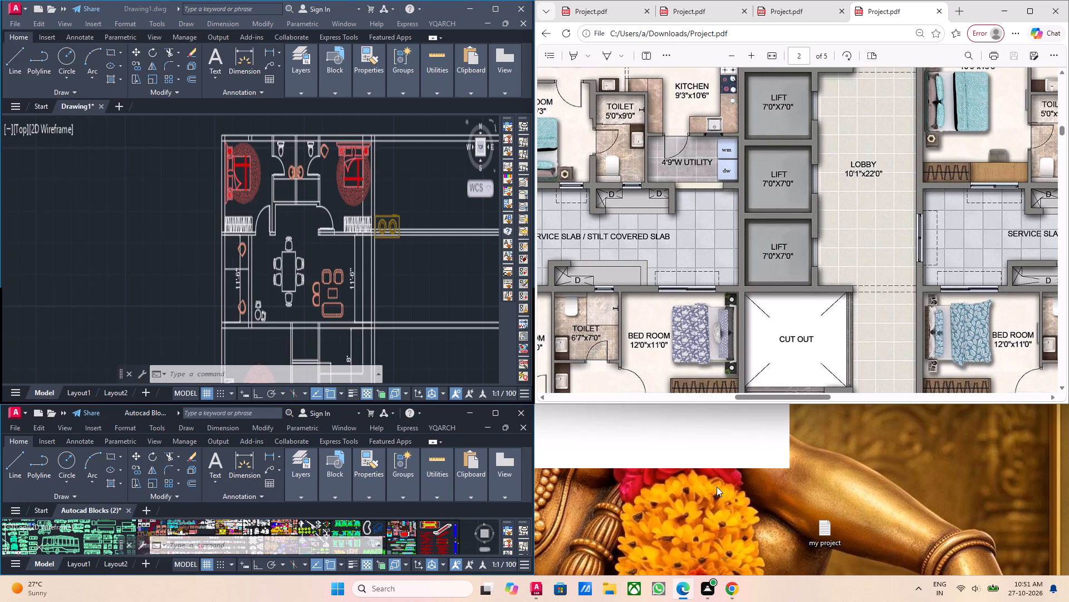
Look over the Drawing1 floor plan, from the furnished bedrooms and dining area down to the unfinished area below.
scroll(271, 294, up, 4)
scroll(278, 292, down, 4)
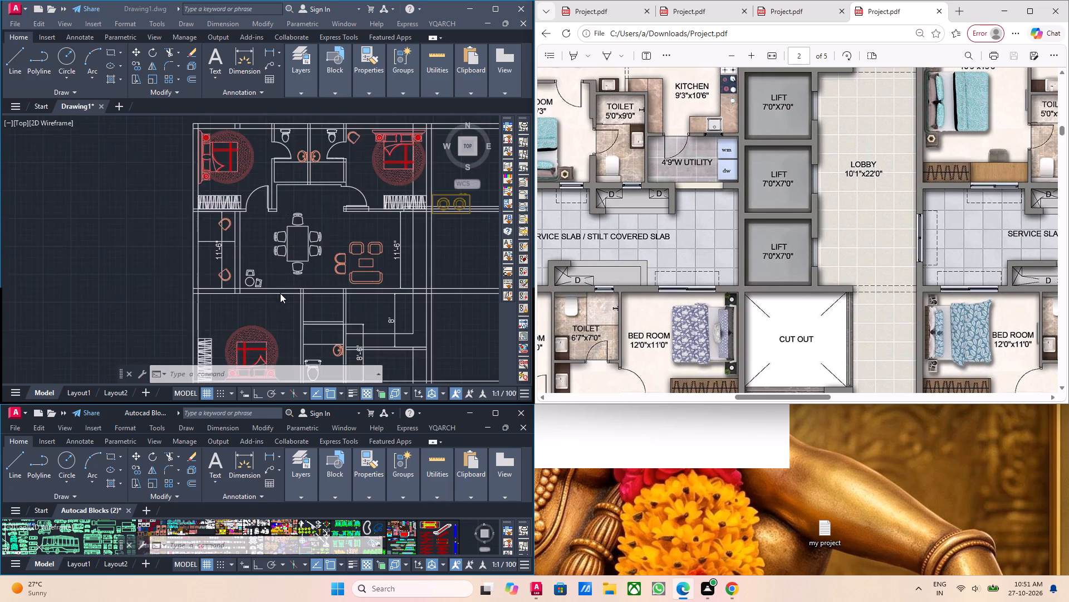
scroll(280, 293, down, 1)
middle_drag(278, 300, 278, 267)
middle_drag(316, 268, 307, 238)
scroll(328, 234, up, 1)
middle_drag(328, 234, 313, 198)
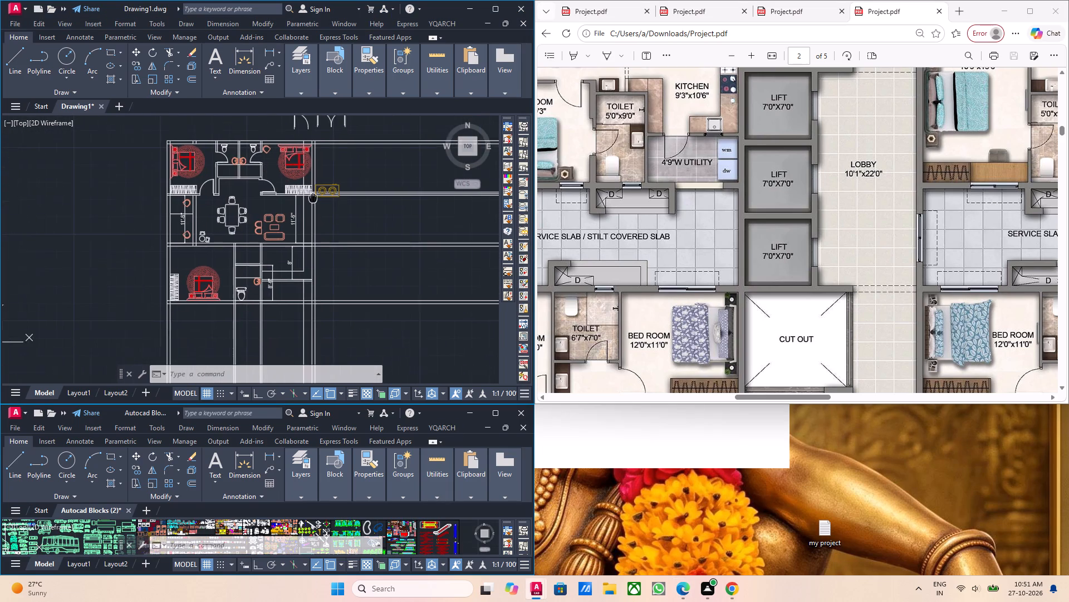
middle_drag(313, 198, 310, 191)
middle_drag(358, 203, 342, 124)
middle_drag(332, 156, 305, 140)
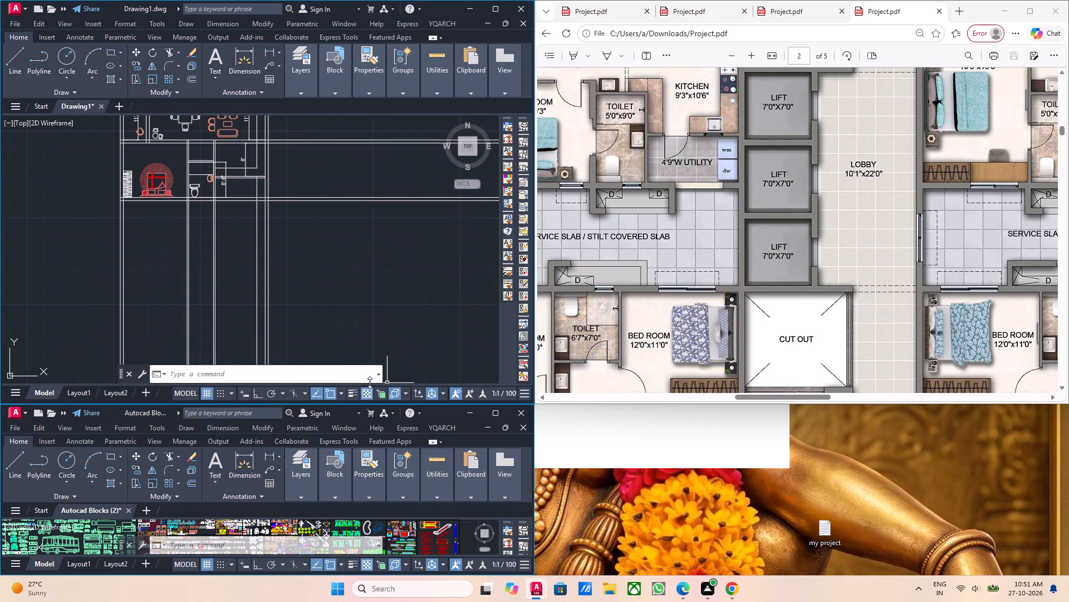
Minimize the Autocad Blocks (2) window beneath Drawing1.
drag(370, 382, 376, 407)
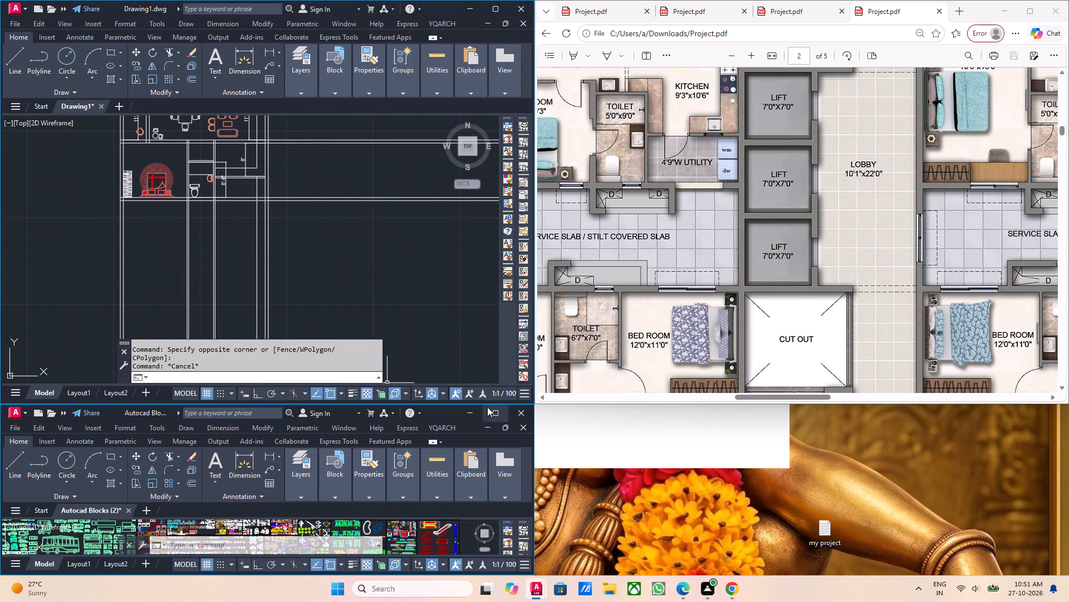
click(472, 412)
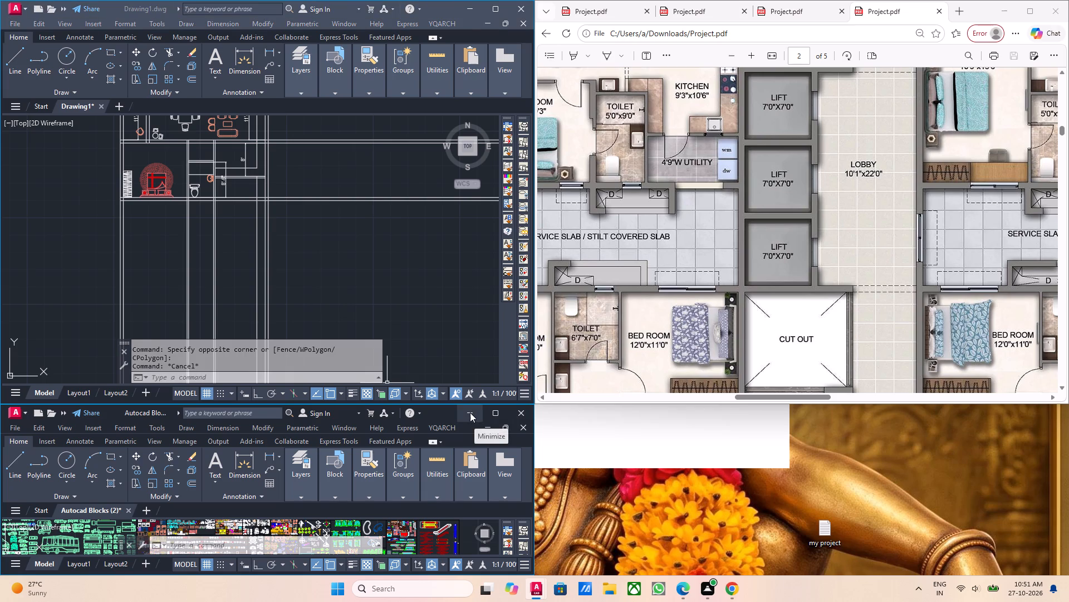
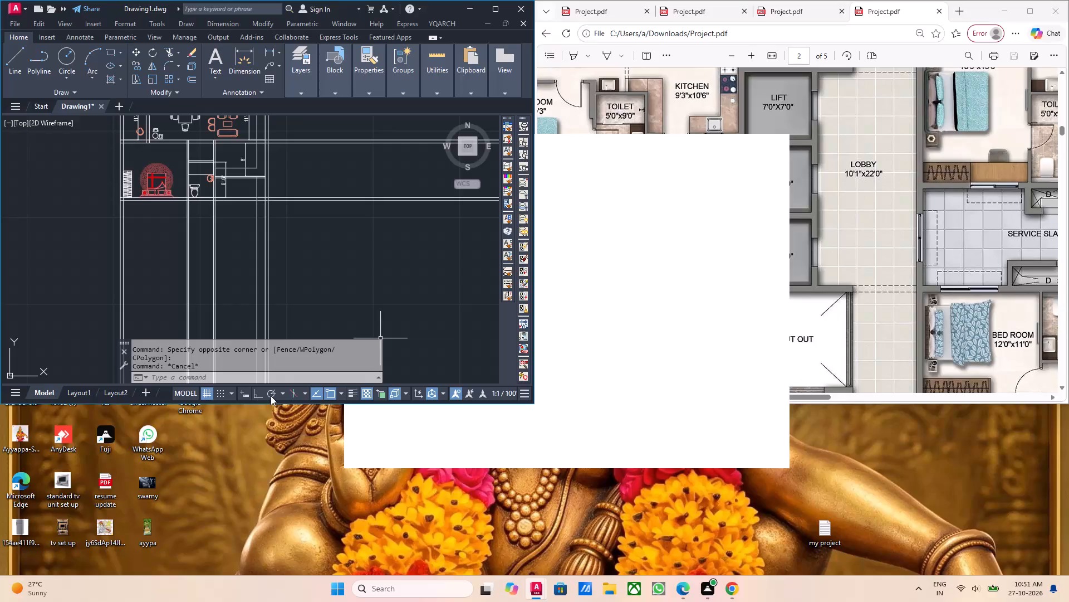
Extend the Drawing1 window down to the taskbar and widen it to about two thirds of the screen beside the PDF.
drag(286, 403, 259, 574)
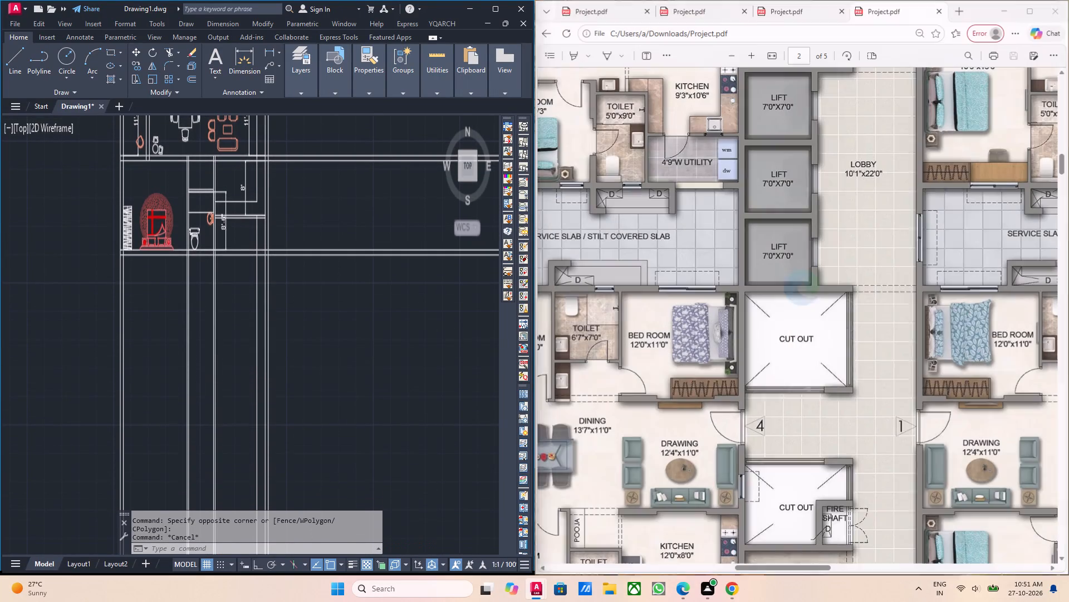
drag(534, 372, 583, 373)
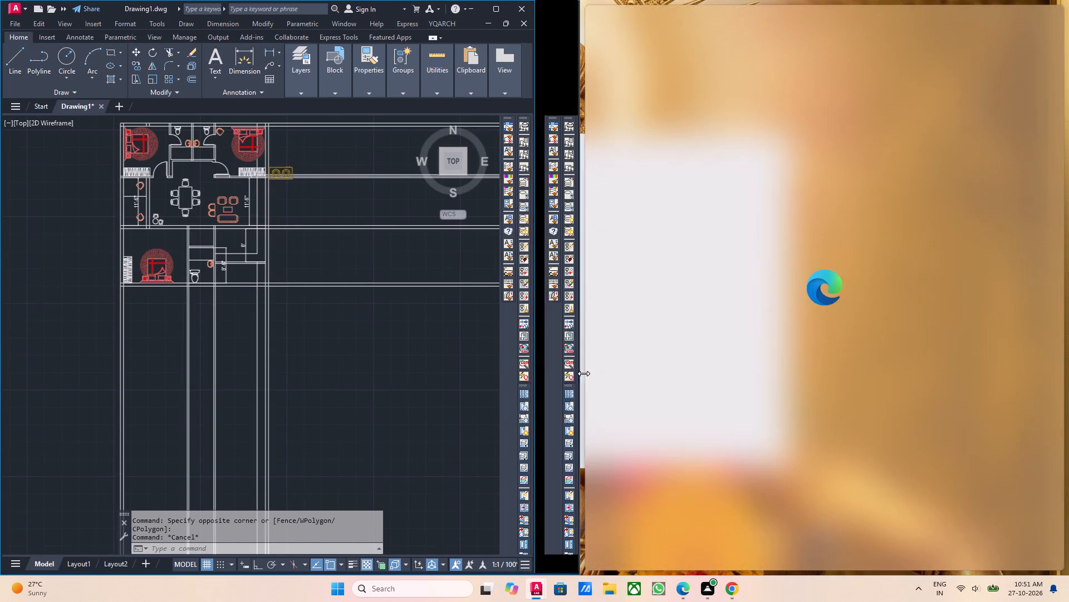
drag(583, 373, 730, 376)
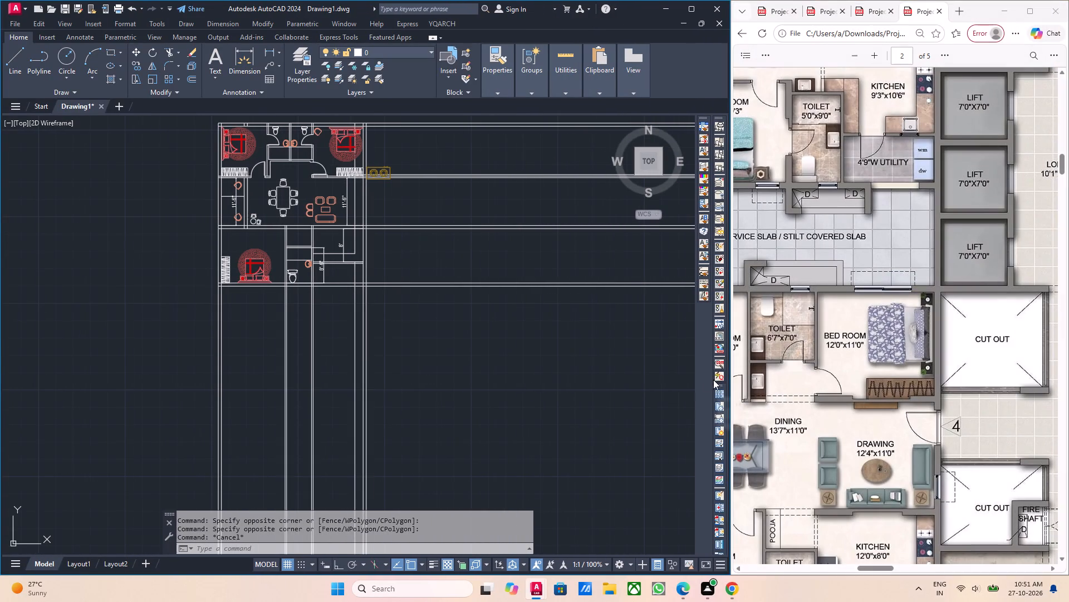
Examine the unfinished kitchen area with the 8' dimension below the sofa set in Drawing1.
click(516, 396)
middle_click(493, 393)
click(489, 394)
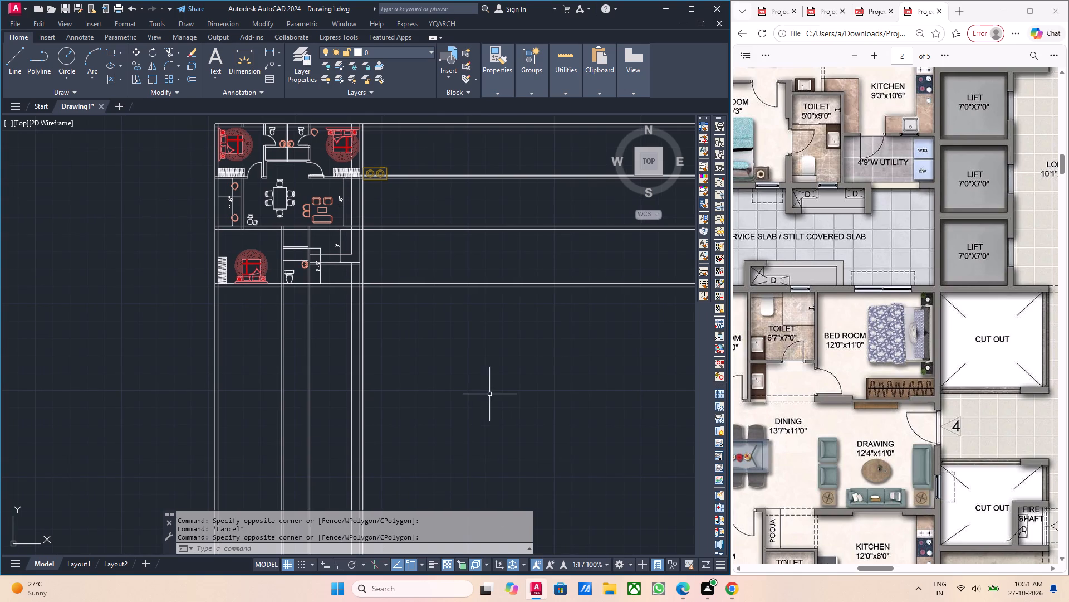
middle_drag(500, 393, 494, 396)
scroll(369, 261, up, 4)
key(Escape)
middle_drag(309, 232, 328, 262)
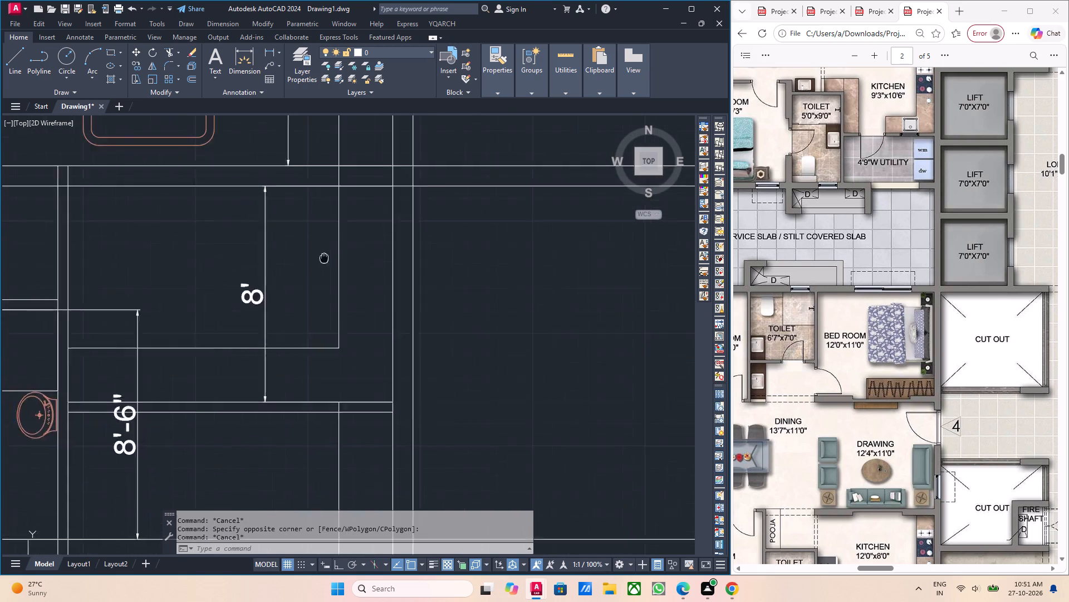
middle_drag(328, 262, 349, 295)
middle_drag(391, 313, 386, 290)
scroll(404, 315, up, 1)
middle_drag(410, 337, 411, 323)
middle_drag(447, 361, 445, 347)
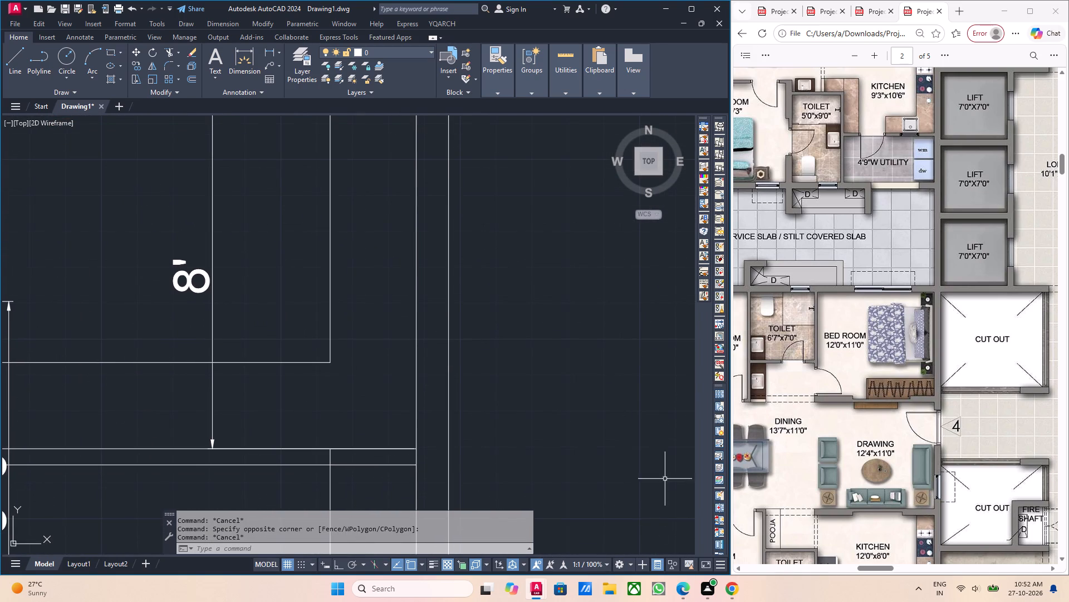
scroll(524, 419, down, 2)
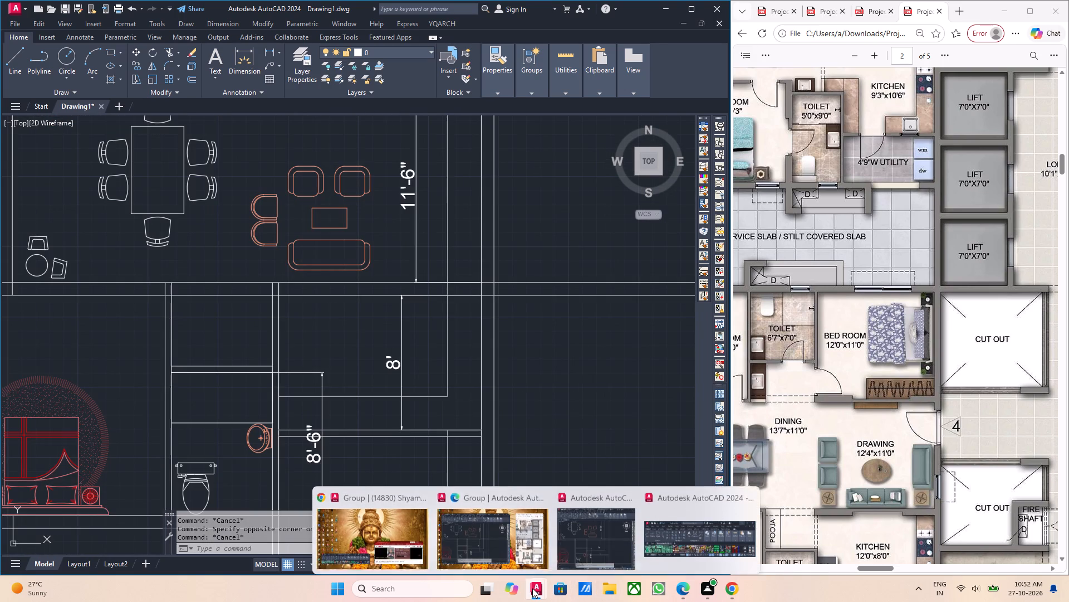
Bring up the Autocad Blocks (2) window and enlarge it to the same area as Drawing1, beside the PDF.
click(666, 545)
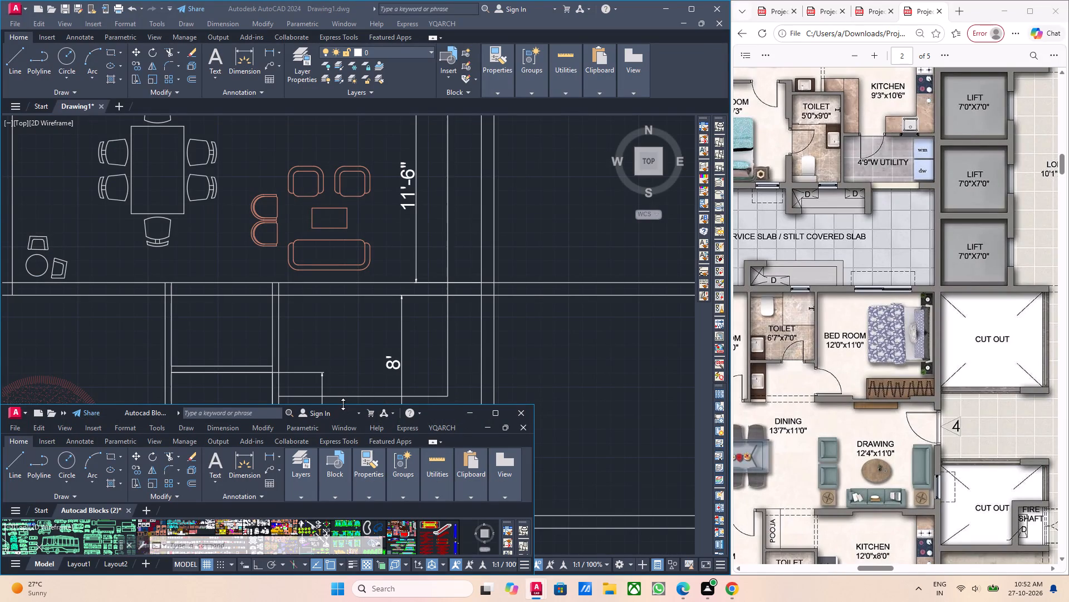
drag(343, 404, 504, 0)
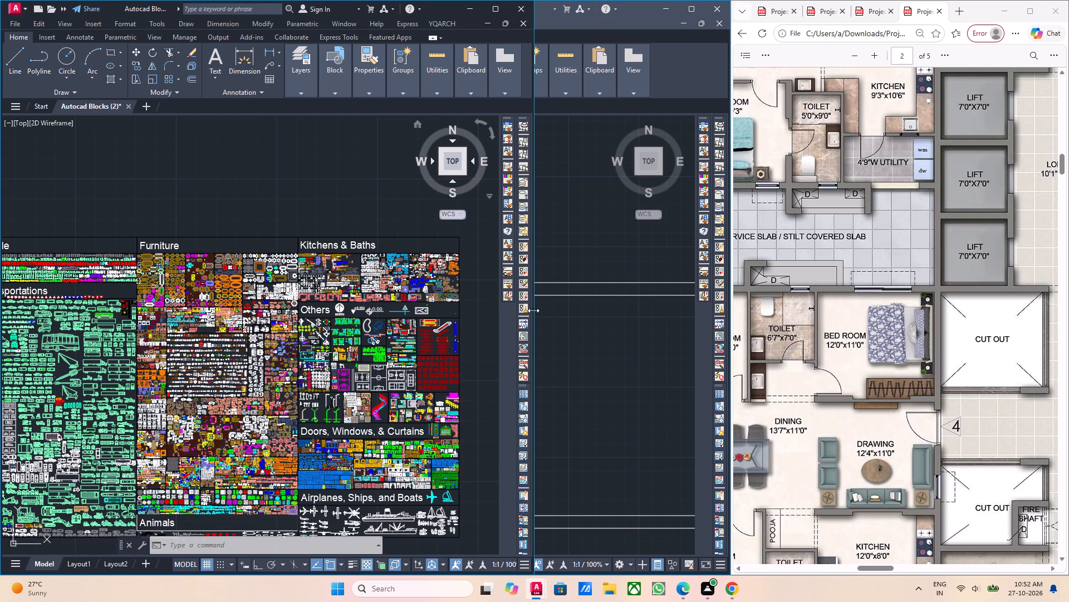
drag(533, 300, 709, 297)
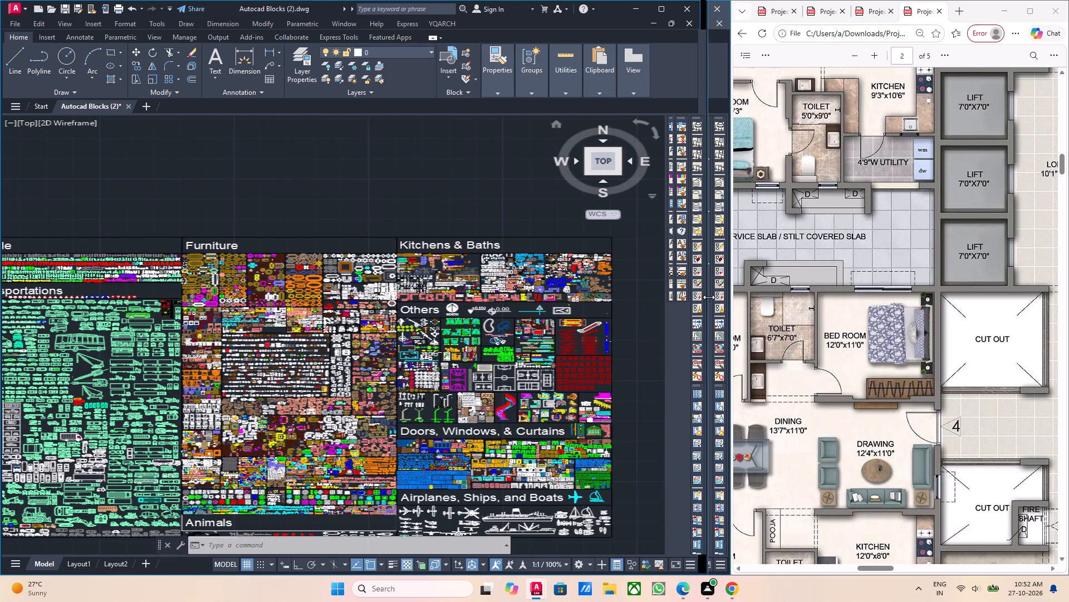
drag(709, 297, 728, 297)
Browse the Kitchens & Baths section of the block library, examining the kitchen fixtures and the stove blocks.
scroll(426, 344, up, 1)
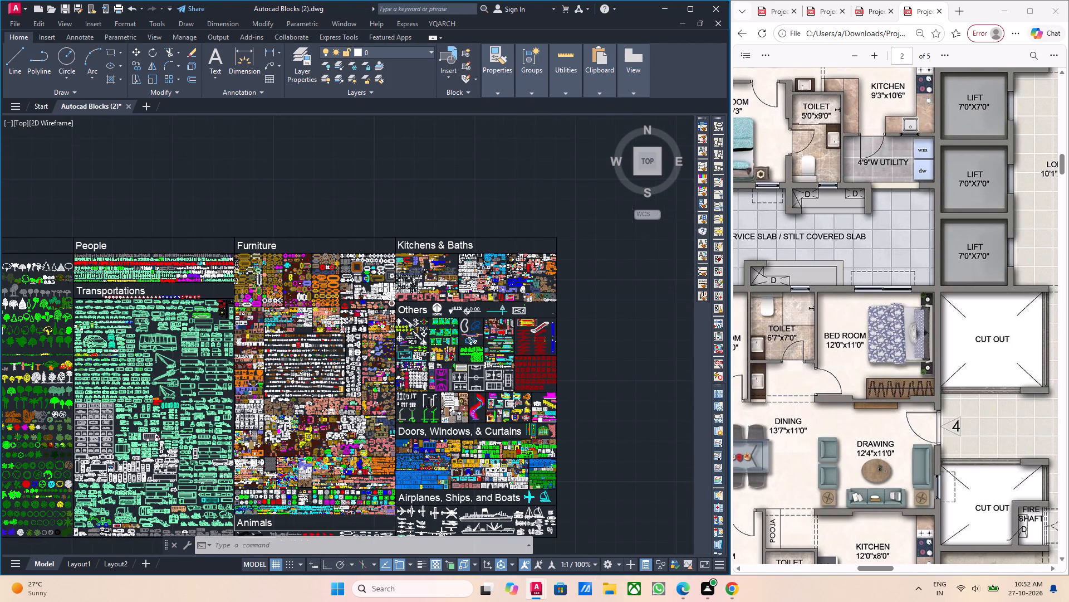
scroll(426, 344, up, 6)
scroll(447, 340, down, 6)
middle_drag(459, 348, 443, 391)
scroll(442, 388, down, 1)
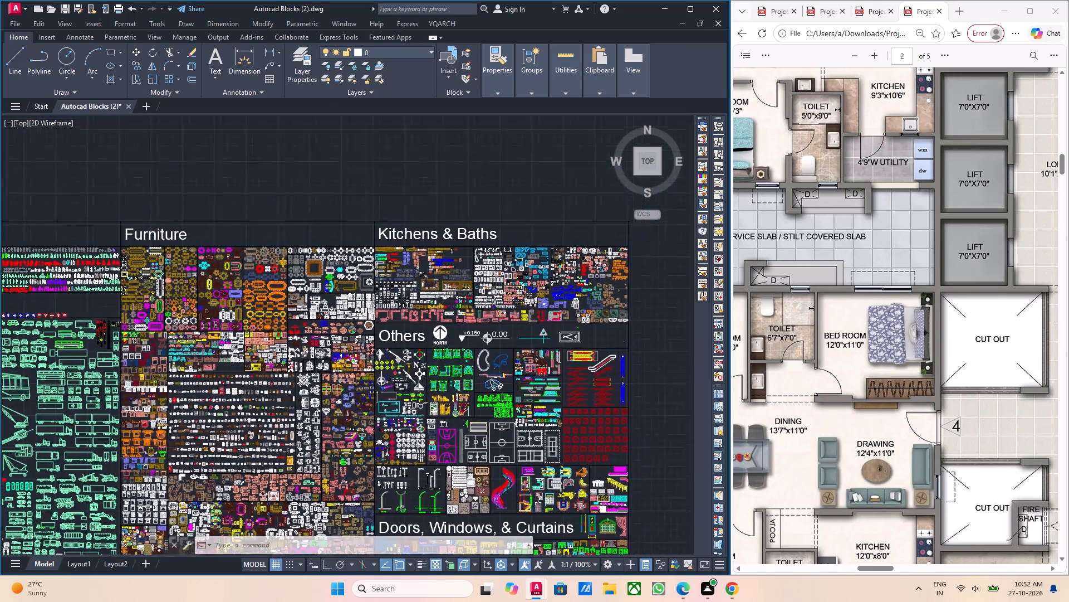
middle_drag(434, 336, 435, 375)
scroll(428, 363, up, 9)
scroll(428, 360, down, 5)
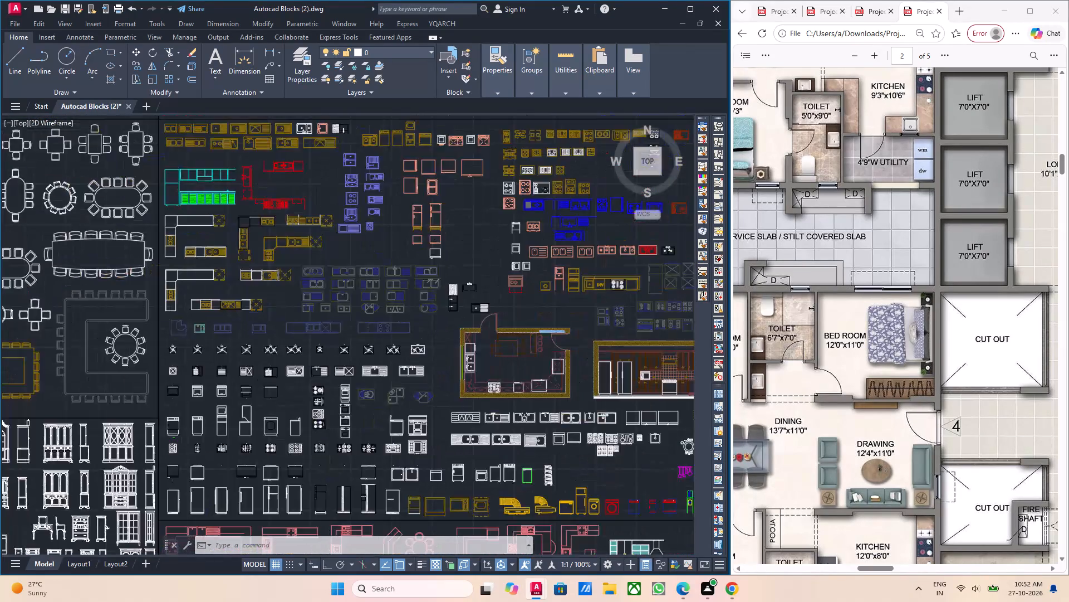
middle_drag(435, 361, 407, 353)
middle_drag(460, 367, 445, 360)
scroll(442, 361, up, 1)
middle_drag(442, 361, 404, 329)
middle_drag(434, 333, 419, 318)
middle_drag(436, 336, 433, 334)
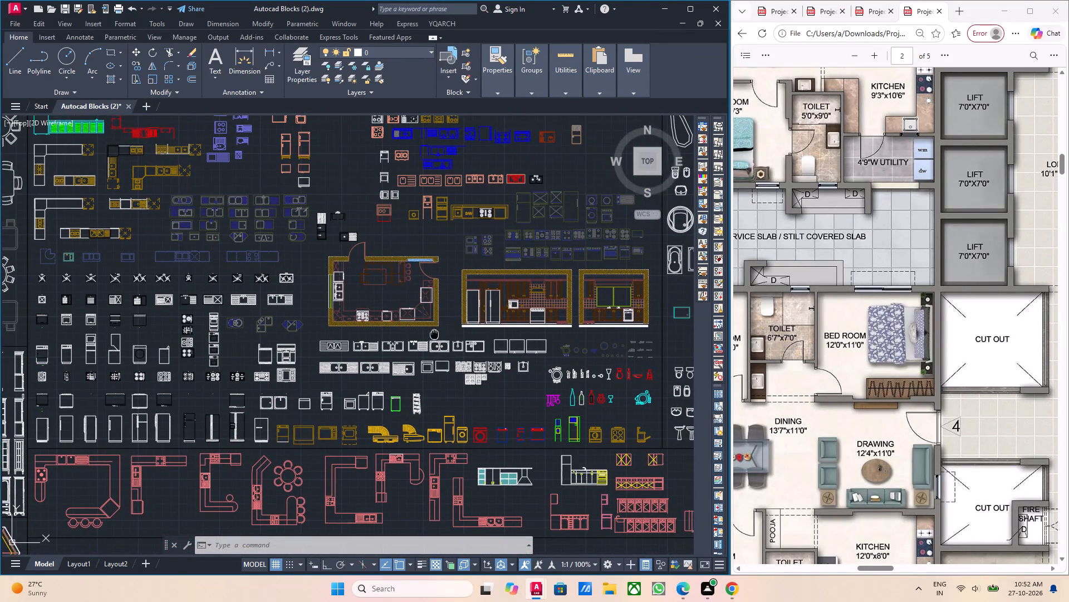
middle_drag(433, 334, 429, 333)
middle_drag(444, 331, 427, 334)
middle_drag(452, 331, 383, 357)
scroll(404, 337, up, 1)
middle_drag(404, 337, 416, 367)
middle_drag(401, 256, 425, 342)
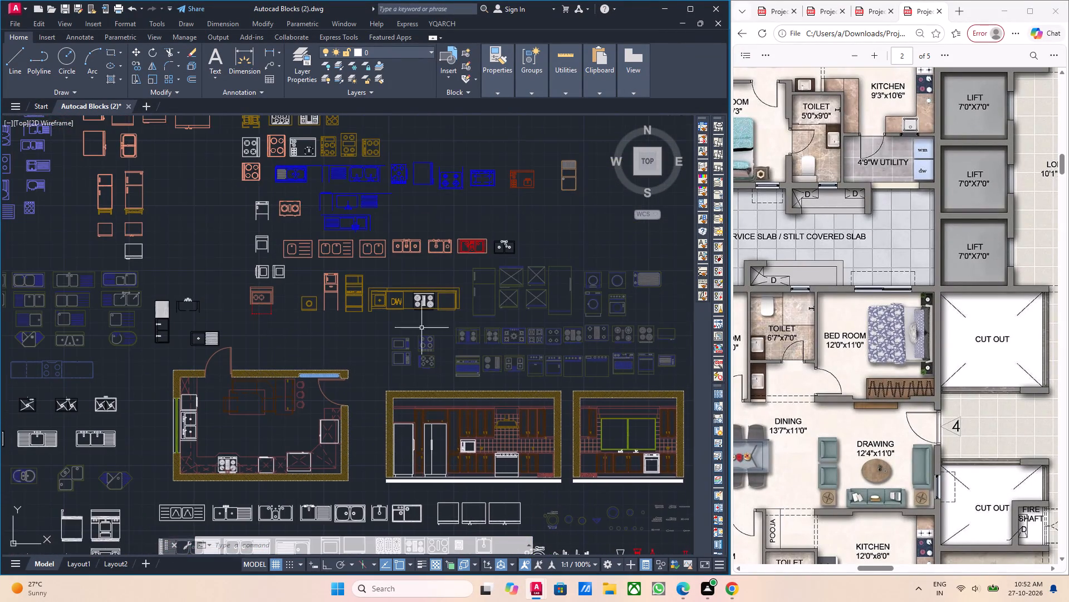
middle_drag(419, 307, 421, 336)
middle_drag(426, 301, 430, 353)
scroll(430, 352, down, 1)
middle_drag(404, 288, 405, 330)
scroll(371, 287, up, 5)
middle_drag(382, 259, 355, 322)
scroll(354, 321, down, 1)
scroll(514, 266, up, 1)
middle_drag(512, 268, 497, 284)
scroll(494, 285, down, 3)
middle_drag(445, 313, 459, 325)
scroll(445, 314, up, 1)
scroll(395, 264, up, 1)
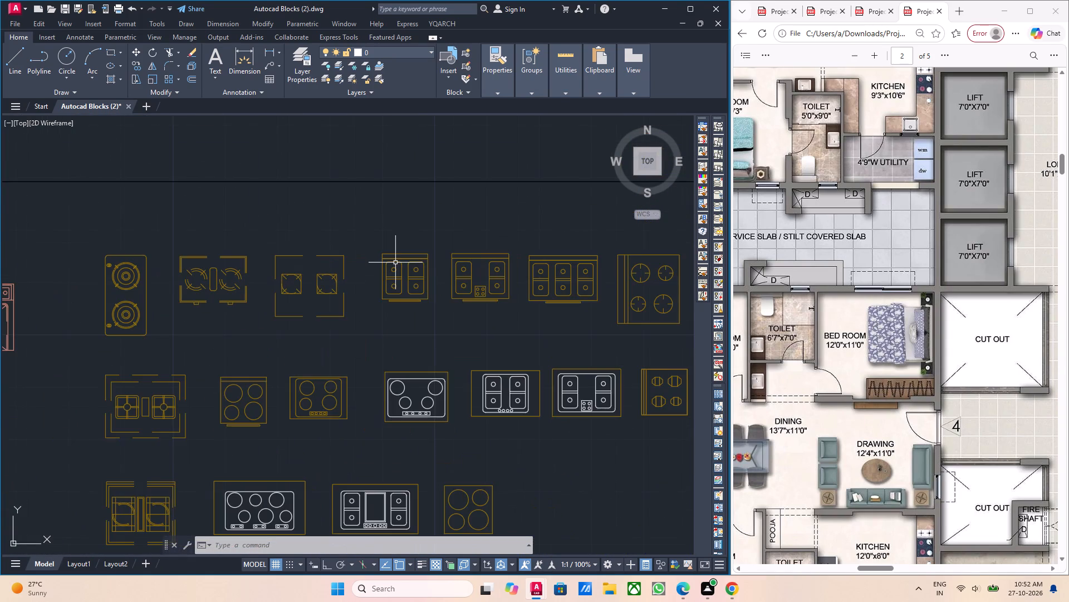
scroll(395, 263, down, 3)
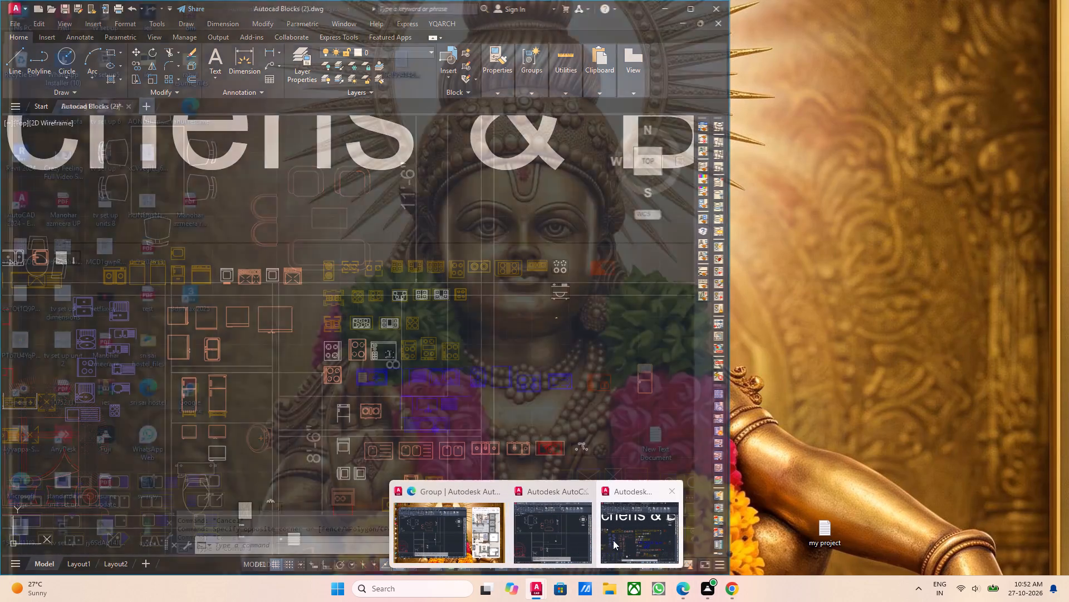
Return to Drawing1 and group all parts of the two-burner stove lying beside the upper-right bedroom, including frame, knobs and burners.
click(434, 535)
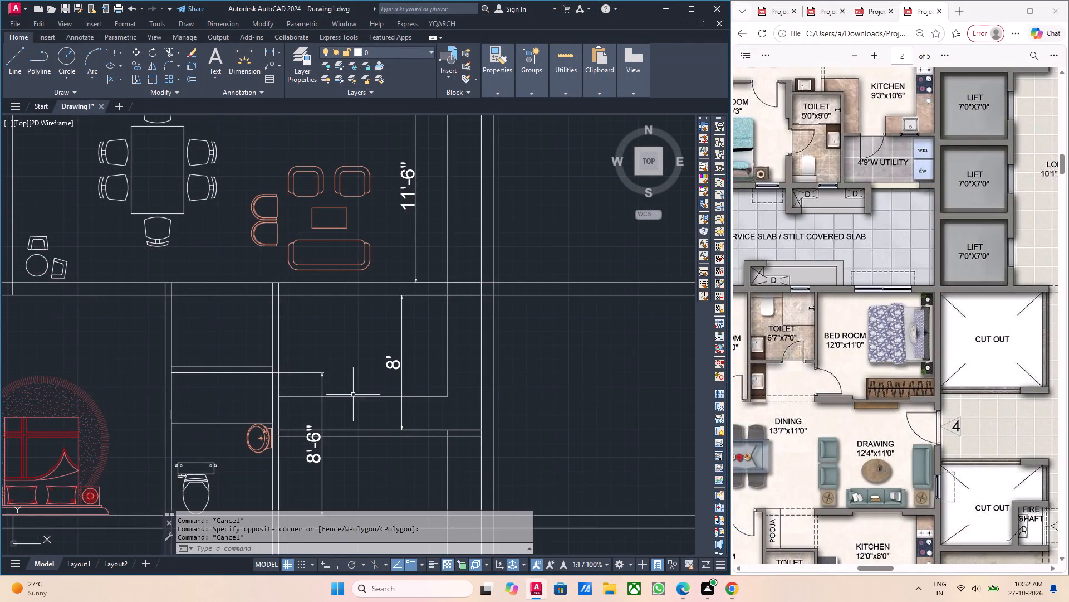
middle_drag(338, 376, 439, 406)
middle_drag(413, 373, 391, 435)
scroll(406, 395, down, 3)
middle_drag(527, 365, 517, 384)
scroll(522, 376, up, 1)
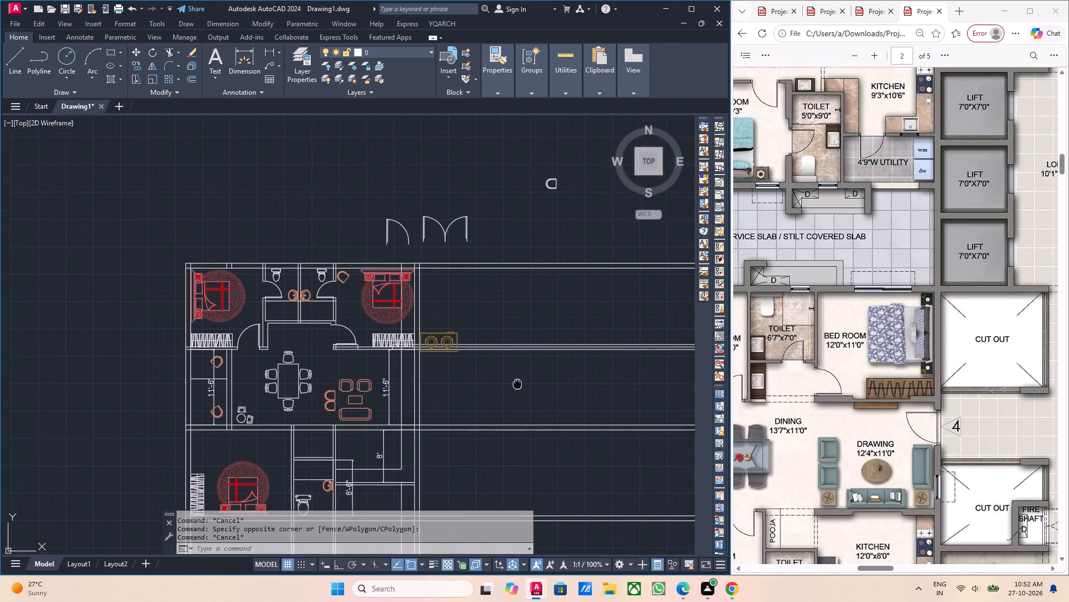
middle_drag(517, 384, 510, 386)
scroll(409, 352, up, 2)
drag(531, 332, 508, 326)
click(477, 309)
middle_drag(506, 328, 506, 295)
scroll(506, 328, up, 1)
key(Escape)
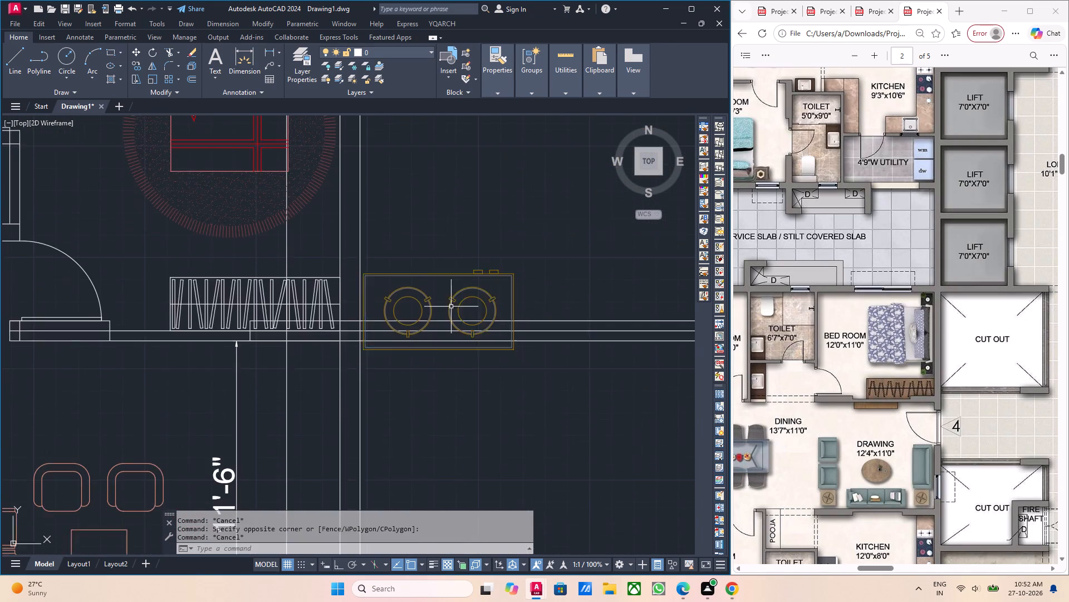
scroll(393, 304, up, 2)
scroll(486, 305, up, 1)
click(497, 352)
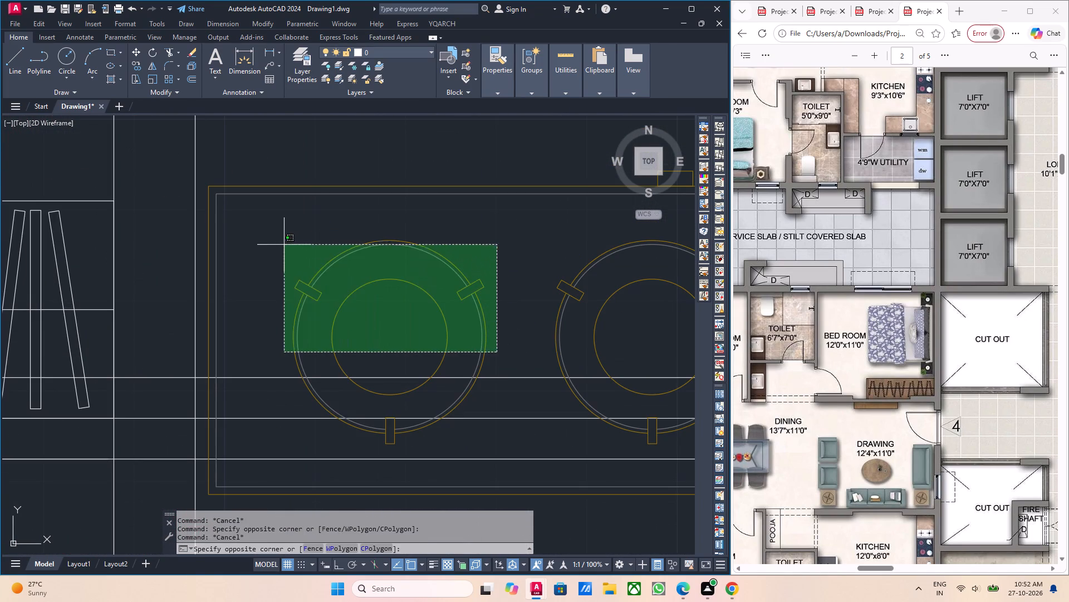
click(283, 245)
middle_drag(521, 268, 357, 246)
scroll(502, 302, up, 1)
middle_drag(587, 336, 531, 382)
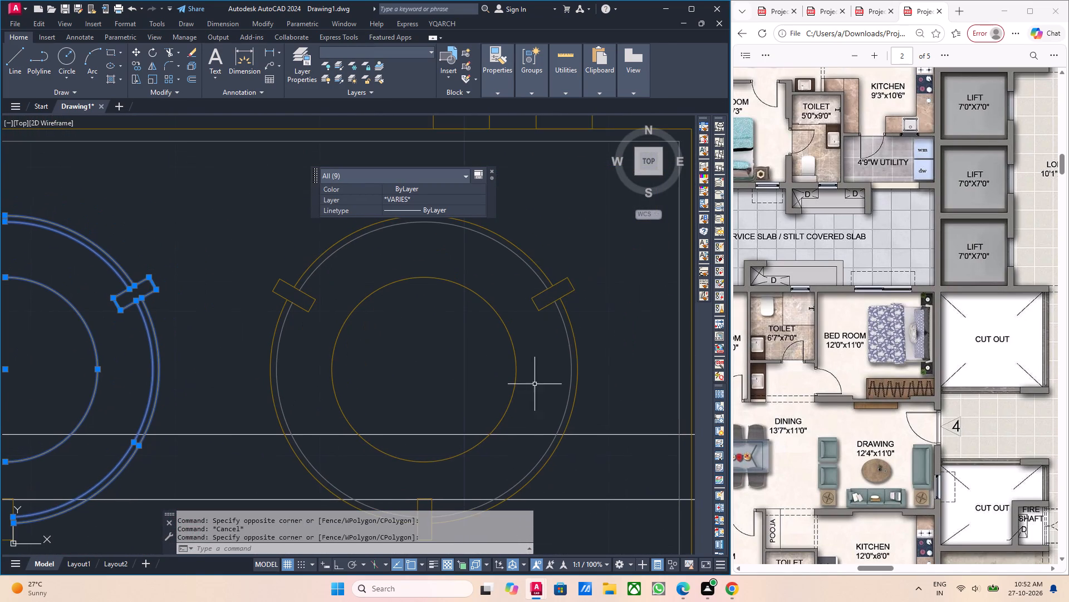
drag(606, 366, 562, 351)
click(273, 220)
scroll(291, 254, down, 3)
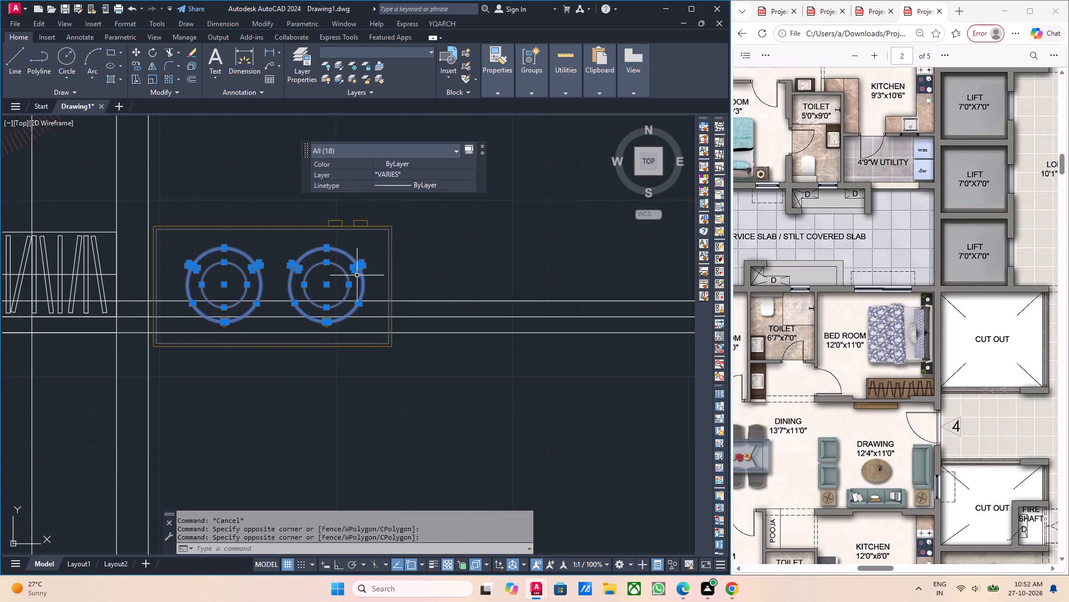
middle_drag(365, 288, 386, 338)
drag(436, 321, 422, 303)
click(334, 246)
middle_drag(364, 295, 365, 298)
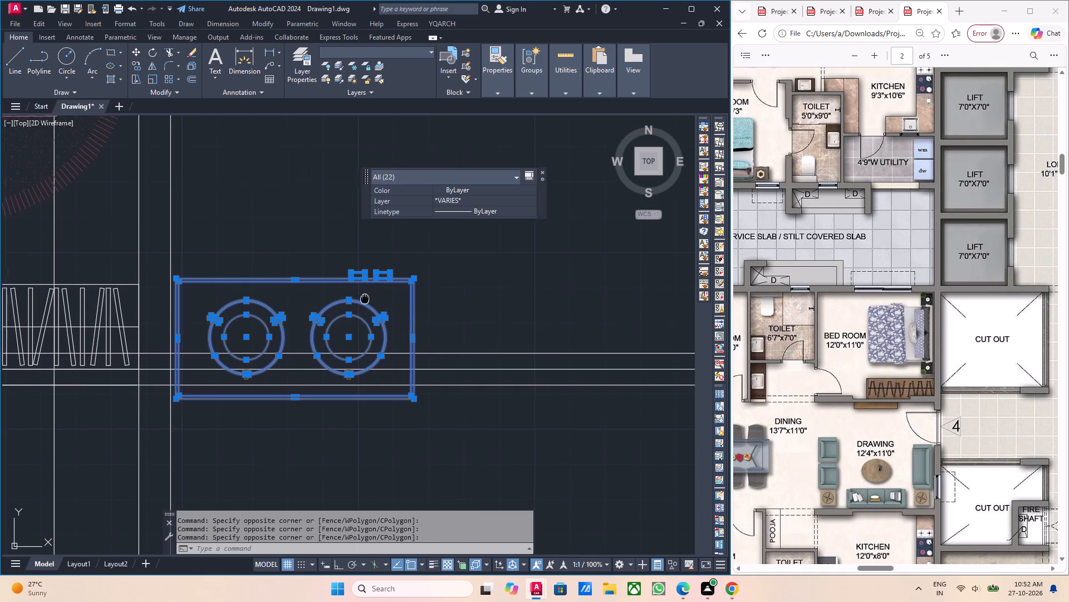
middle_drag(365, 298, 421, 302)
scroll(405, 385, up, 6)
drag(424, 393, 359, 371)
click(324, 353)
scroll(322, 353, down, 4)
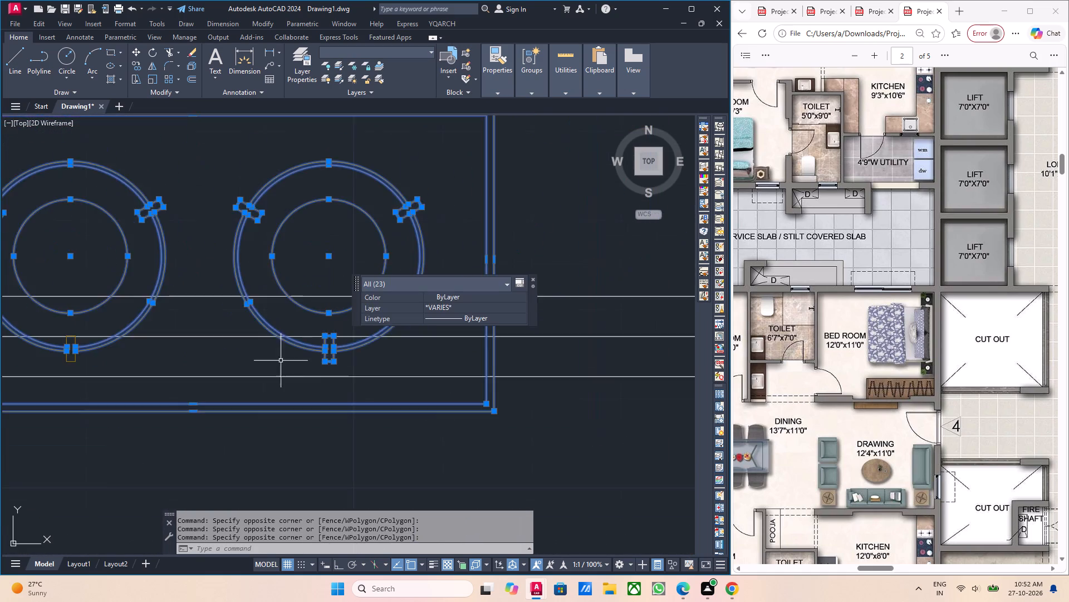
middle_drag(271, 362, 510, 371)
scroll(387, 370, up, 1)
scroll(339, 371, up, 1)
middle_drag(258, 374, 354, 391)
scroll(354, 391, up, 1)
drag(341, 389, 300, 383)
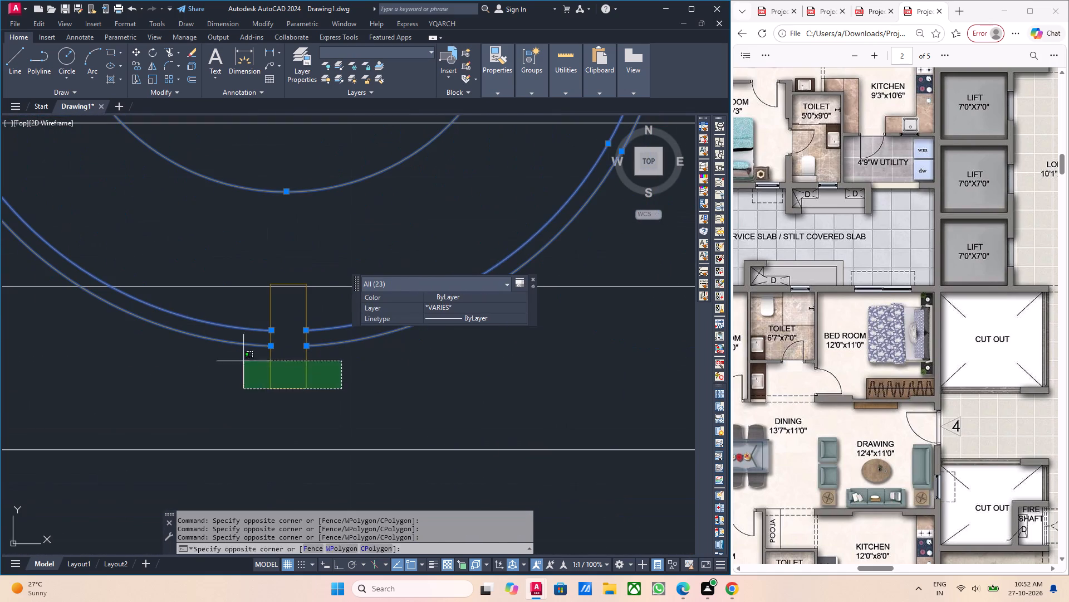
click(243, 361)
scroll(290, 383, down, 4)
scroll(360, 417, up, 1)
middle_click(360, 417)
scroll(384, 412, down, 6)
scroll(415, 433, up, 1)
middle_drag(431, 441, 435, 392)
middle_drag(433, 387, 429, 353)
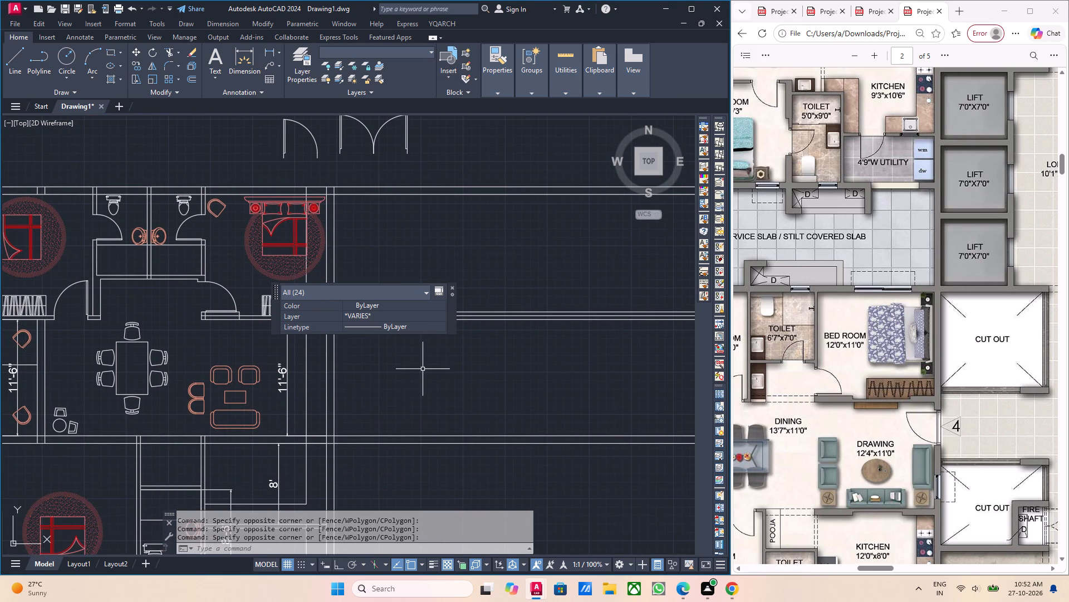
key(g)
key(Return)
Move the grouped stove to the open space just outside the right wall, next to the 8' kitchen area.
scroll(398, 362, up, 3)
middle_drag(400, 351, 453, 431)
middle_drag(426, 336, 449, 415)
drag(516, 257, 509, 266)
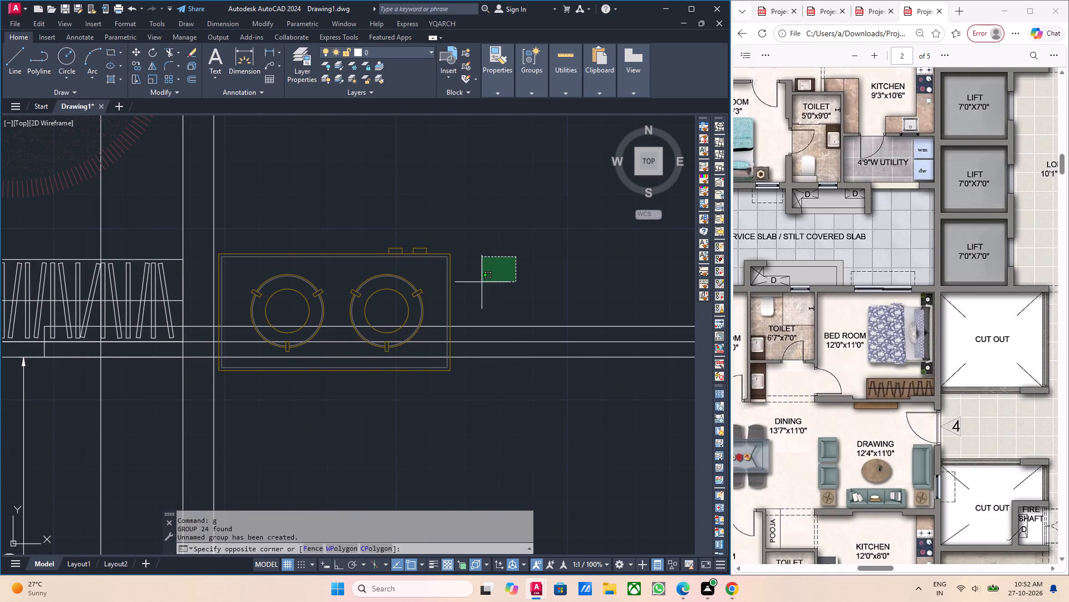
click(389, 257)
middle_drag(583, 338, 536, 309)
middle_drag(578, 339, 527, 318)
key(m)
key(Return)
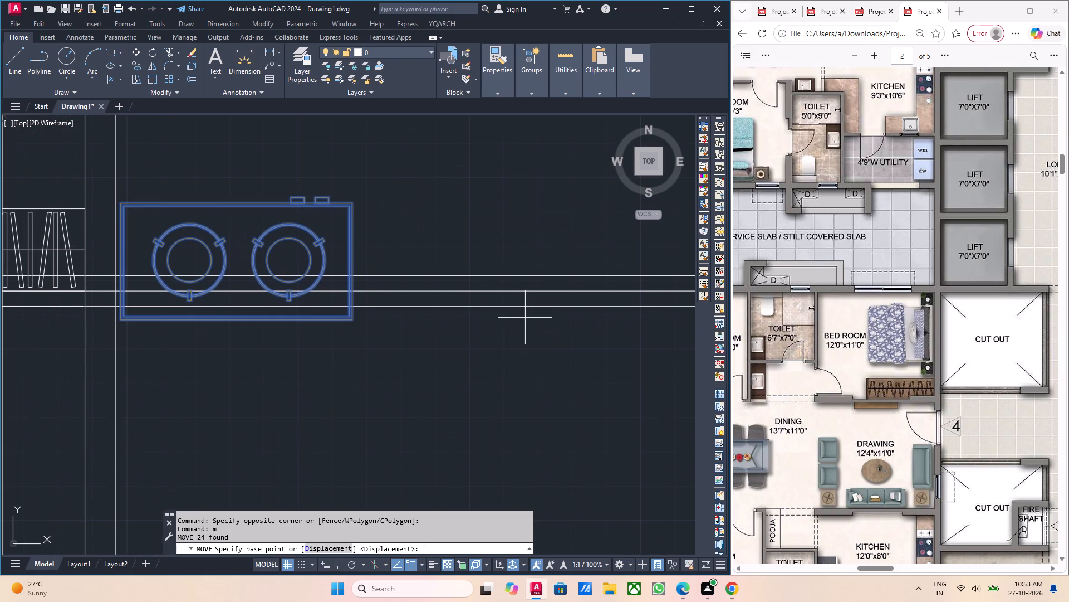
middle_click(335, 321)
click(325, 342)
scroll(365, 409, down, 4)
middle_drag(367, 473, 380, 438)
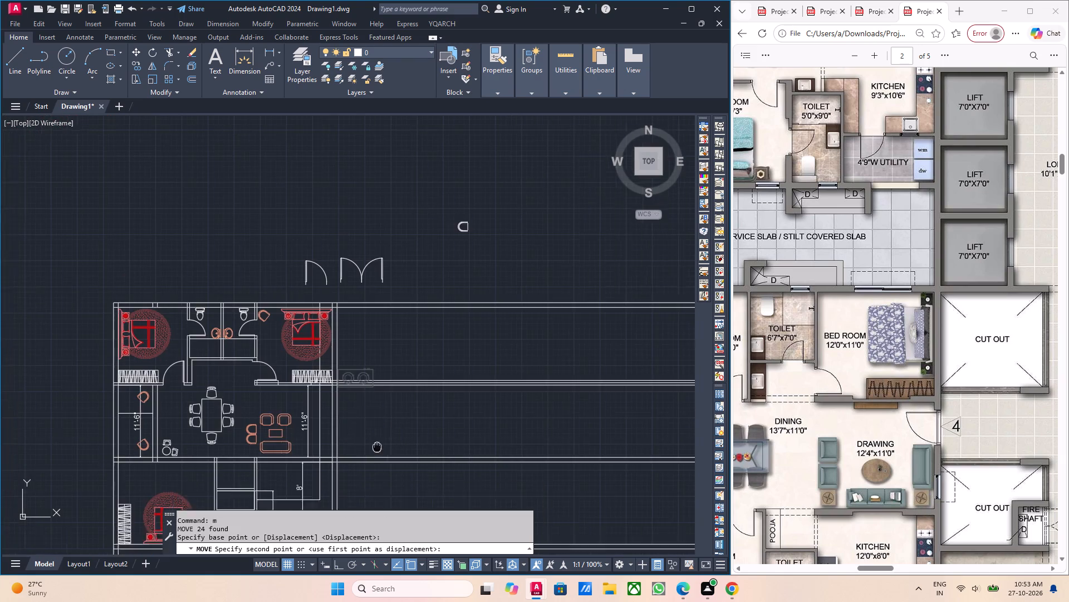
middle_drag(380, 438, 411, 343)
scroll(345, 404, up, 4)
scroll(421, 429, down, 2)
middle_click(550, 420)
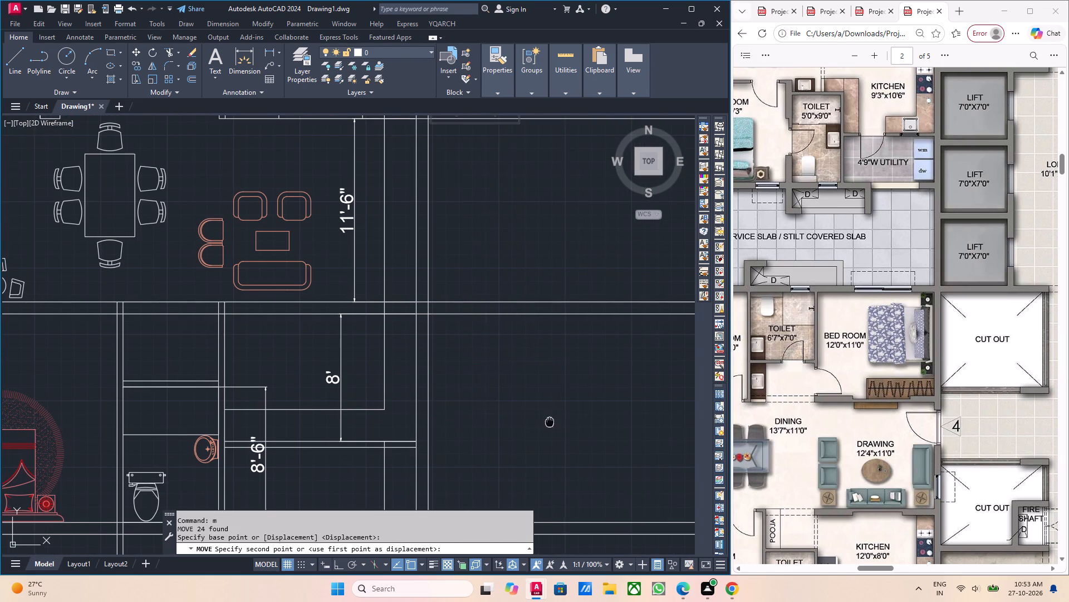
click(526, 415)
key(Escape)
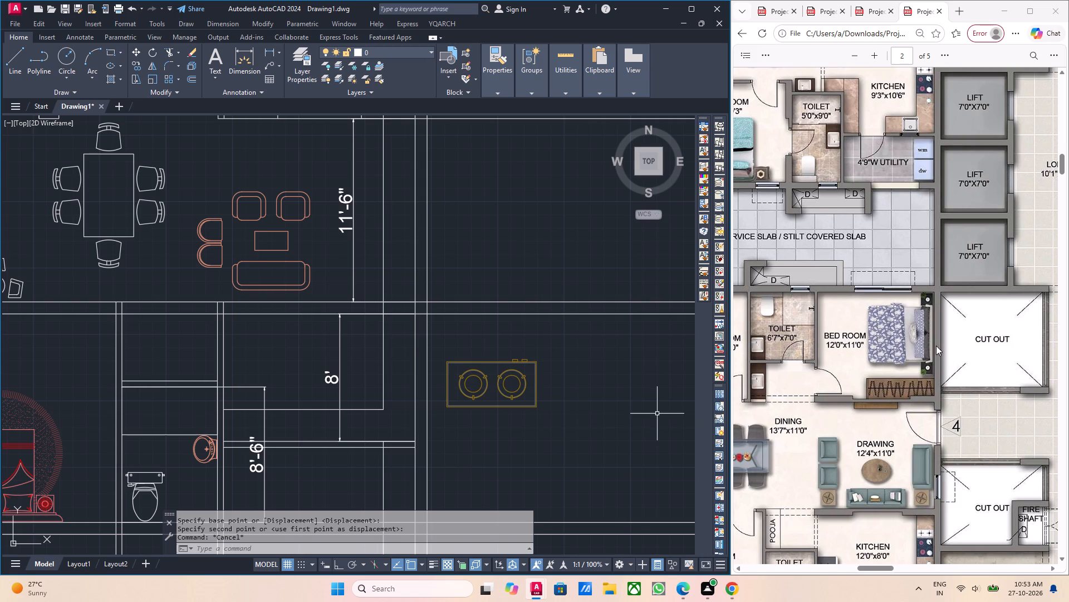
Compare the kitchens in the reference PDF and rotate the grouped two-burner stove a quarter turn clockwise so its knobs face away from the kitchen.
scroll(936, 346, down, 2)
scroll(933, 346, up, 15)
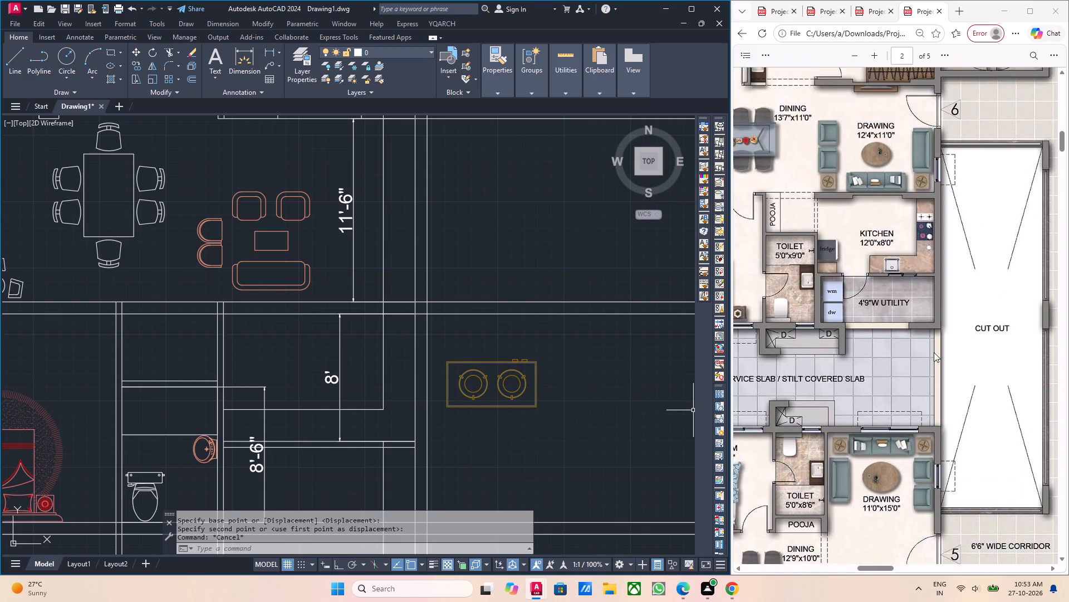
scroll(934, 352, up, 14)
scroll(934, 353, down, 4)
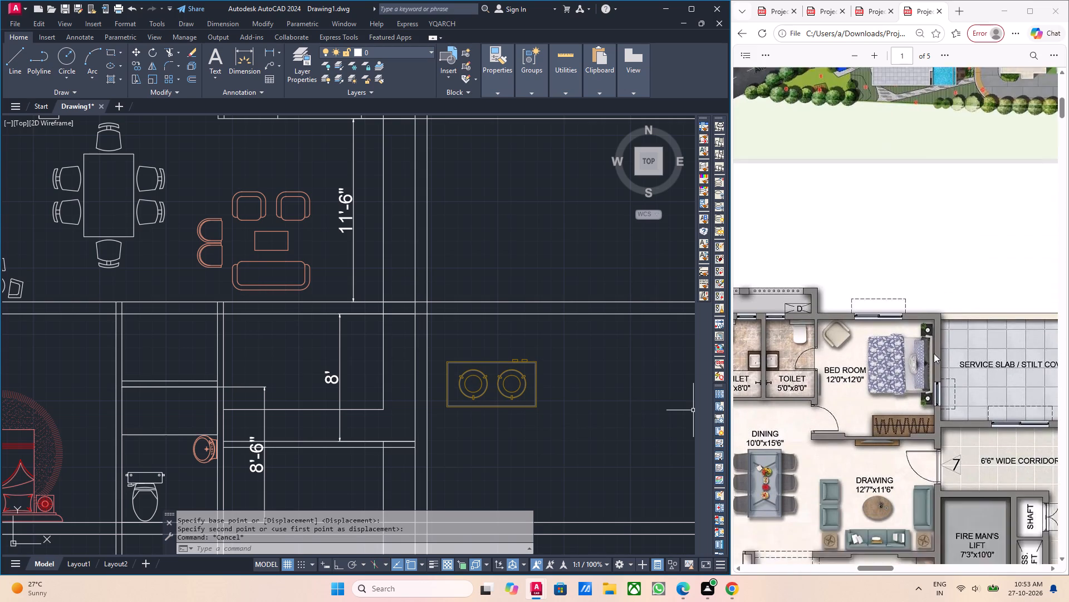
scroll(934, 353, down, 4)
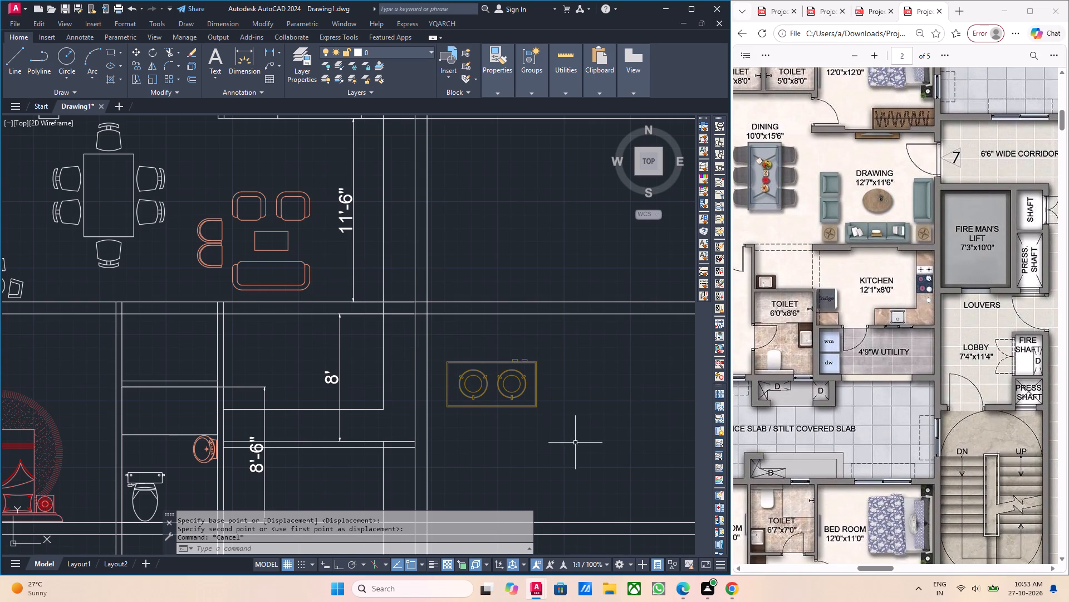
drag(556, 421, 542, 415)
click(515, 389)
middle_drag(600, 444, 587, 443)
text(ro)
key(Return)
click(557, 426)
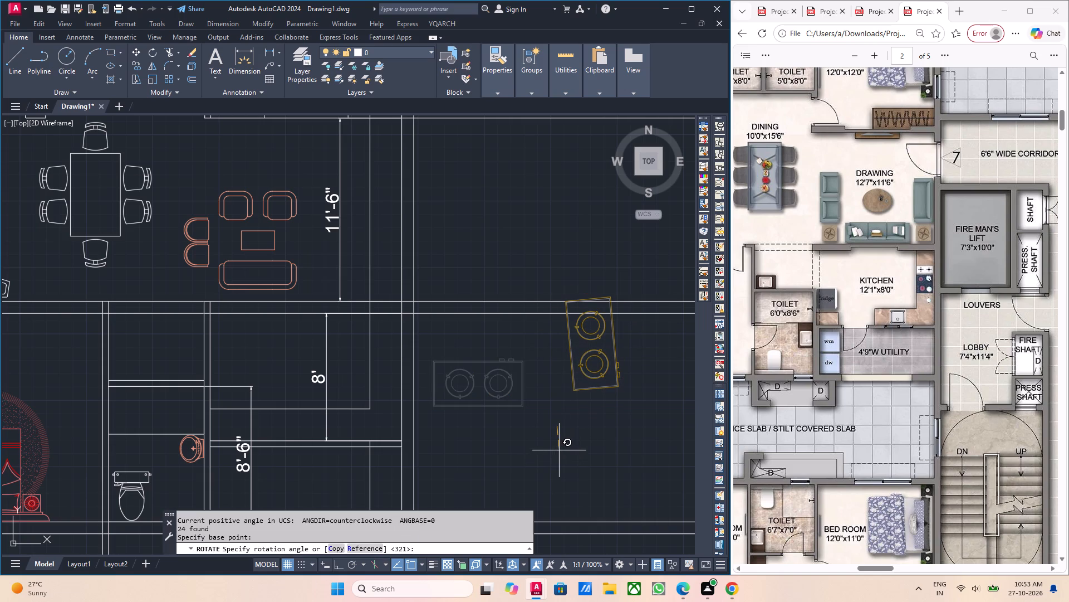
key(F8)
click(563, 457)
middle_drag(590, 429, 577, 440)
key(grave)
key(Escape)
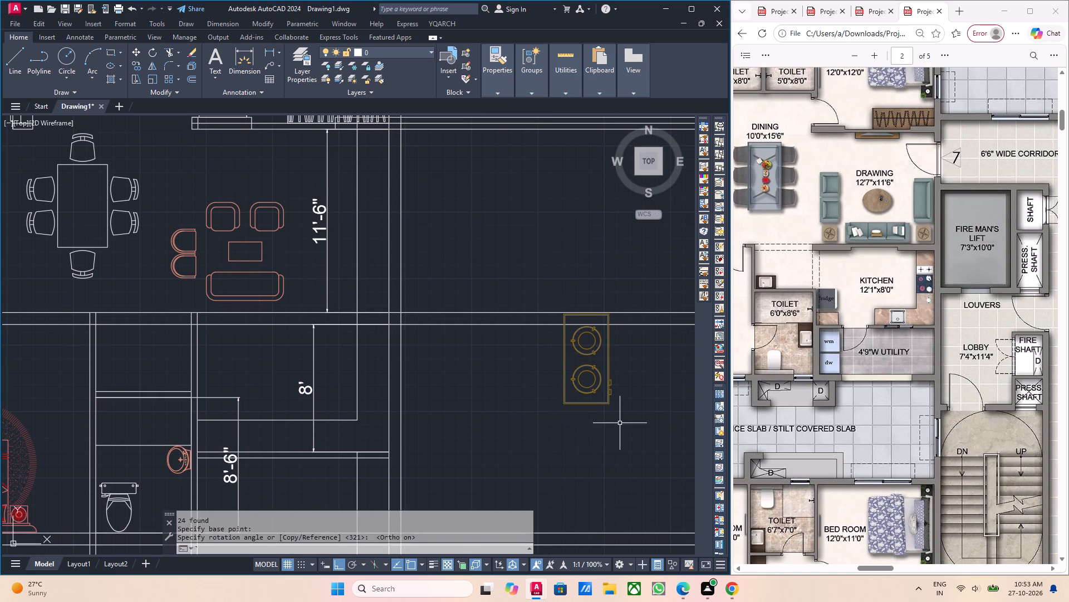
key(Escape)
Scale the upright stove group down freehand to about 60% of its size.
drag(629, 413, 586, 403)
click(570, 397)
middle_drag(619, 441, 566, 427)
text(sc)
key(Return)
click(560, 413)
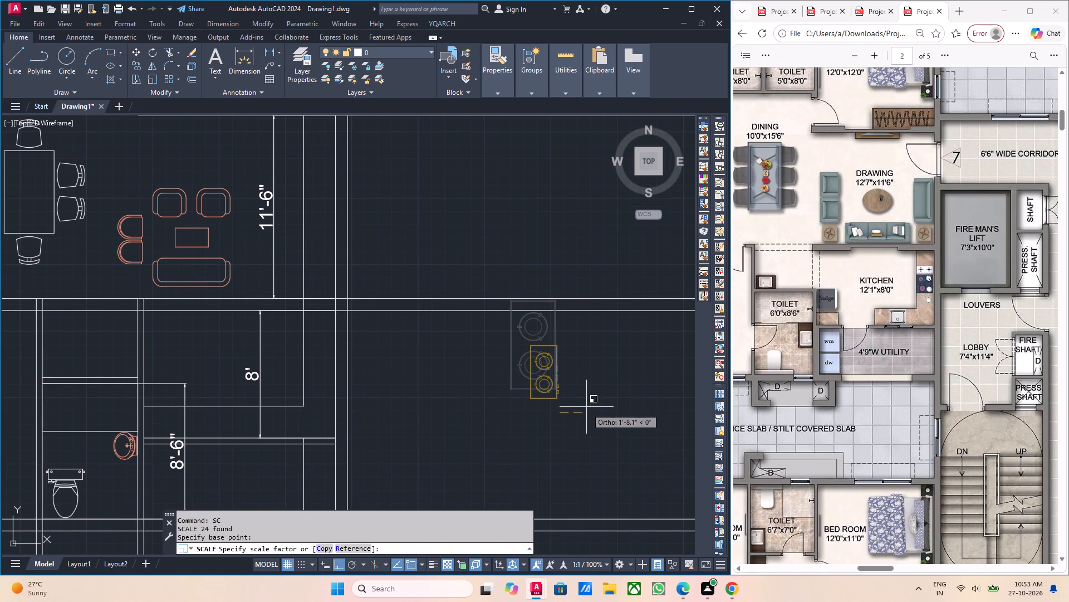
click(586, 407)
Move the scaled stove group into the kitchen, onto the counter strip along the right outer wall.
middle_drag(566, 404, 596, 450)
scroll(596, 450, up, 1)
drag(596, 451, 558, 438)
click(538, 428)
middle_drag(586, 468, 551, 436)
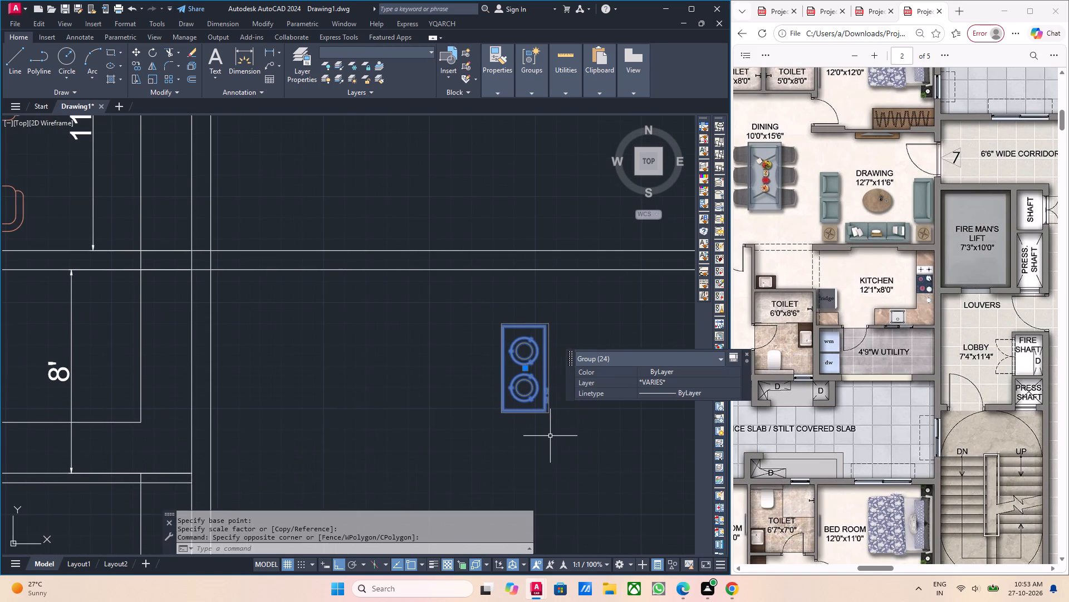
key(m)
key(Return)
click(551, 425)
middle_drag(231, 392, 452, 420)
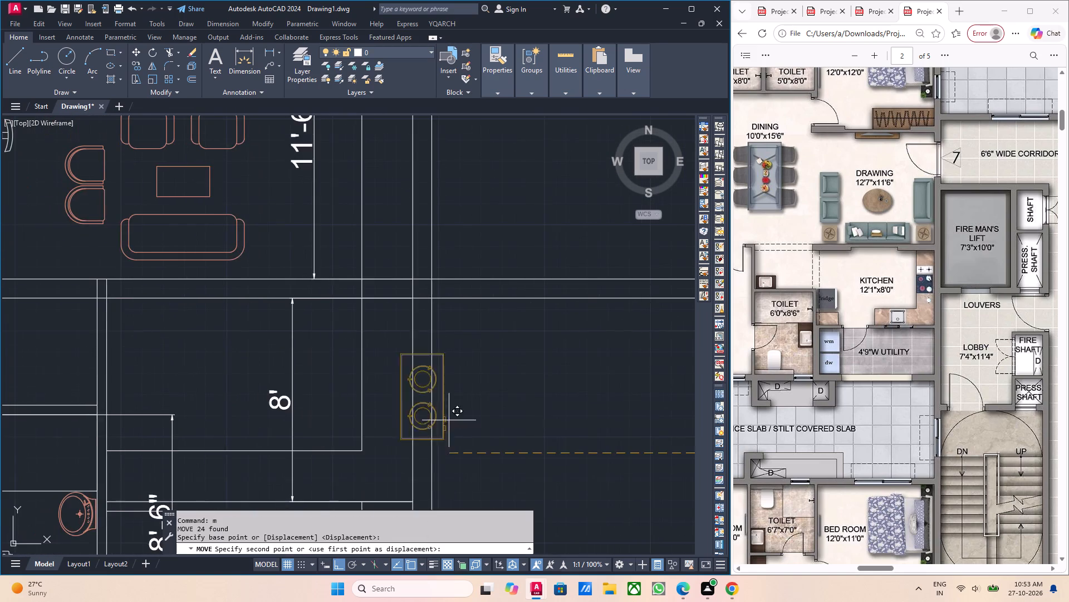
scroll(416, 404, up, 2)
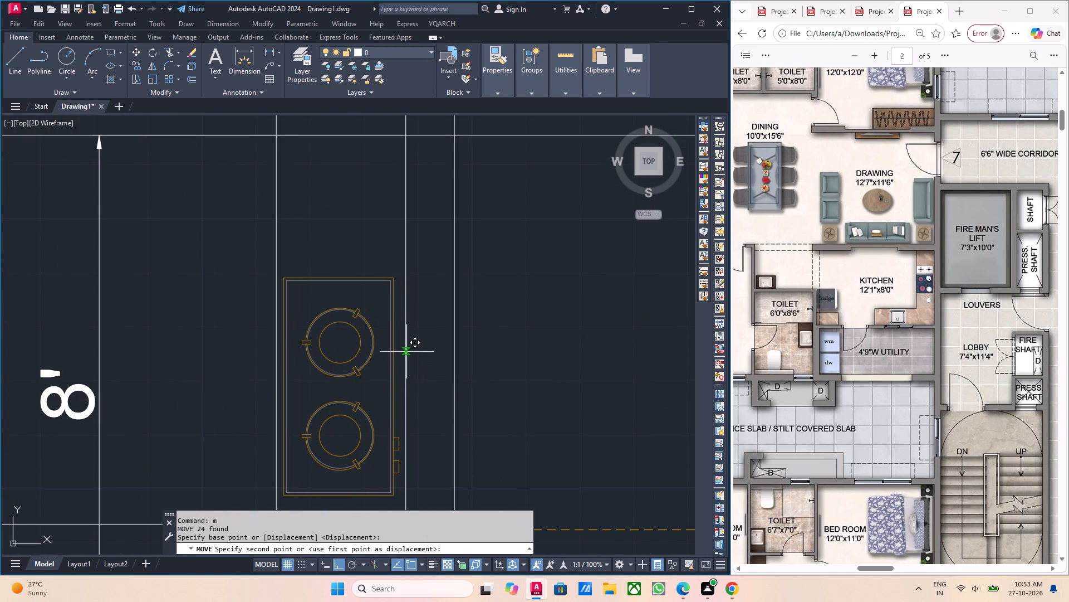
click(406, 352)
middle_drag(418, 374, 416, 453)
middle_drag(356, 402, 358, 404)
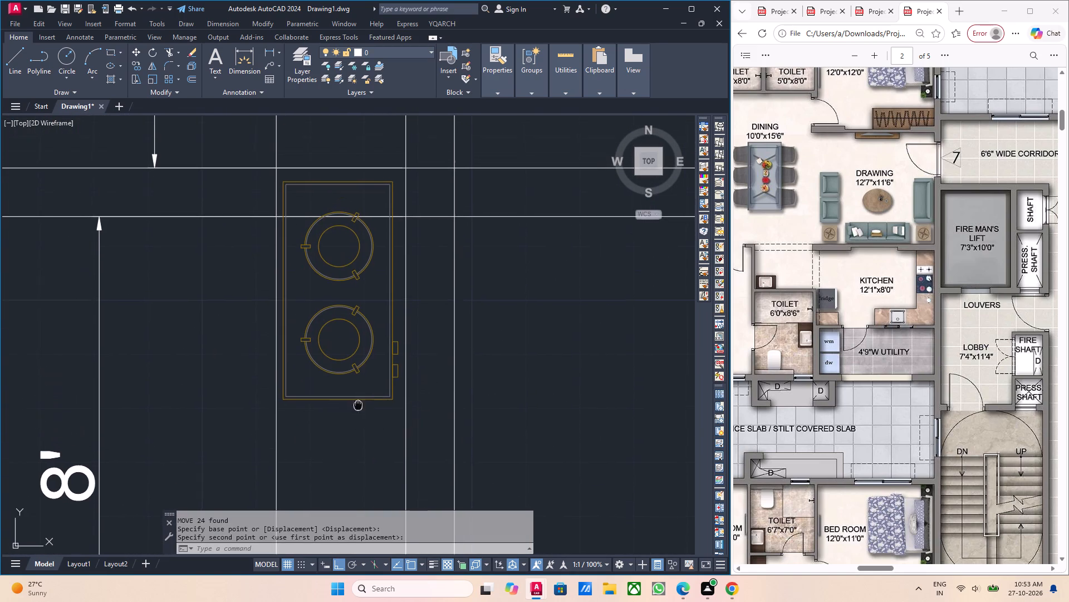
Nudge the stove down along the counter strip until it sits just below the kitchen's upper wall.
middle_drag(358, 404, 556, 385)
click(546, 395)
click(518, 363)
middle_drag(589, 445, 562, 391)
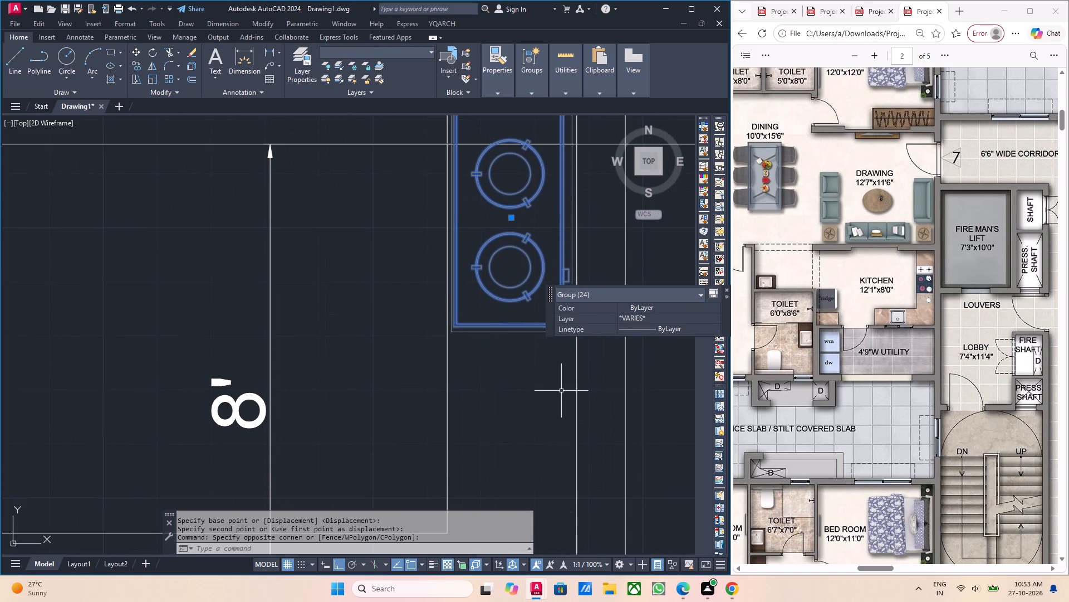
key(ctrl+Down)
key(ctrl+Down)
key(ctrl+Down)
key(ctrl+Down)
key(ctrl+Down)
key(ctrl+Down)
key(ctrl+Down)
key(ctrl+Down)
key(ctrl+Down)
key(ctrl+Down)
key(ctrl+Down)
key(ctrl+Down)
key(ctrl+Down)
key(ctrl+Down)
key(ctrl+Down)
key(ctrl+Down)
key(ctrl+Down)
key(ctrl+Down)
key(ctrl+Down)
key(ctrl+Down)
key(ctrl+Down)
key(ctrl+Down)
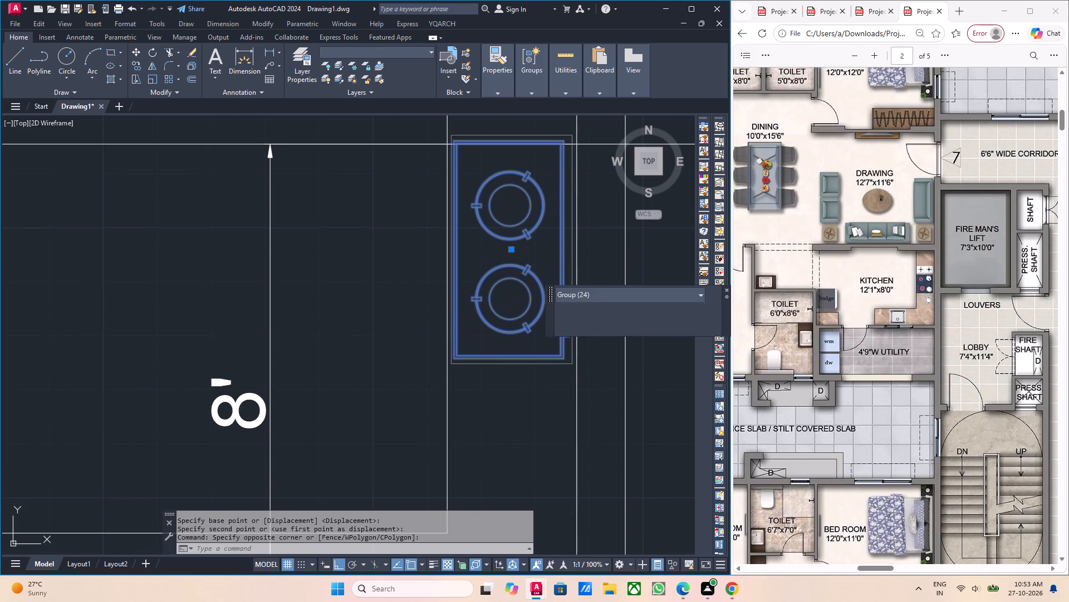
key(Escape)
key(grave)
Switch to the Autocad Blocks (2) window and browse the Kitchens & Baths section, examining the kitchen sink and appliance blocks.
scroll(561, 391, down, 3)
middle_drag(601, 440, 591, 437)
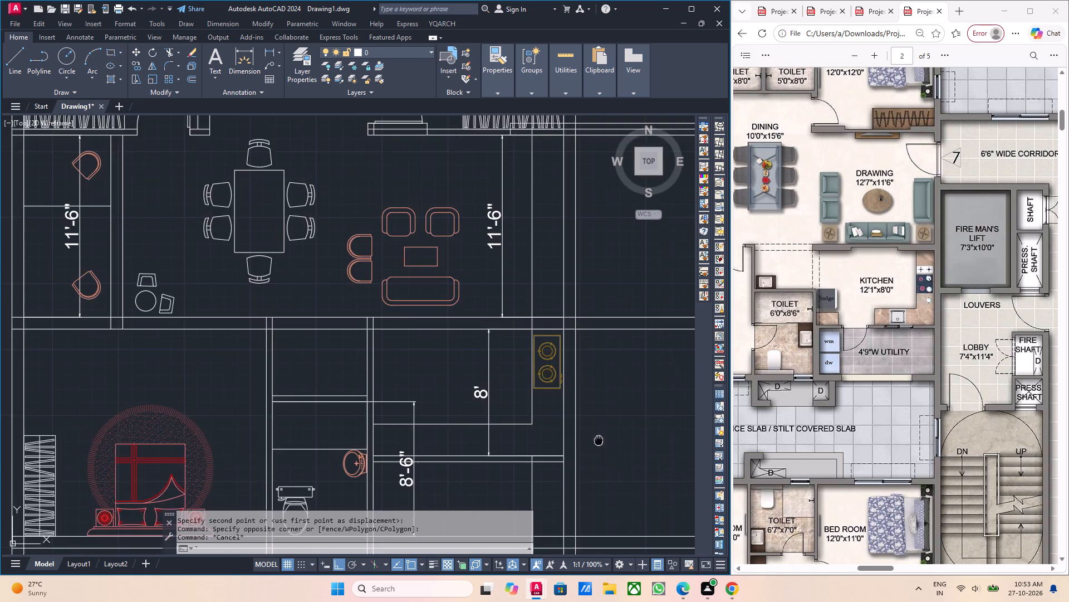
middle_drag(591, 437, 571, 380)
middle_click(517, 404)
scroll(560, 429, up, 1)
middle_drag(560, 430, 541, 404)
middle_drag(595, 424, 576, 407)
middle_drag(583, 416, 575, 412)
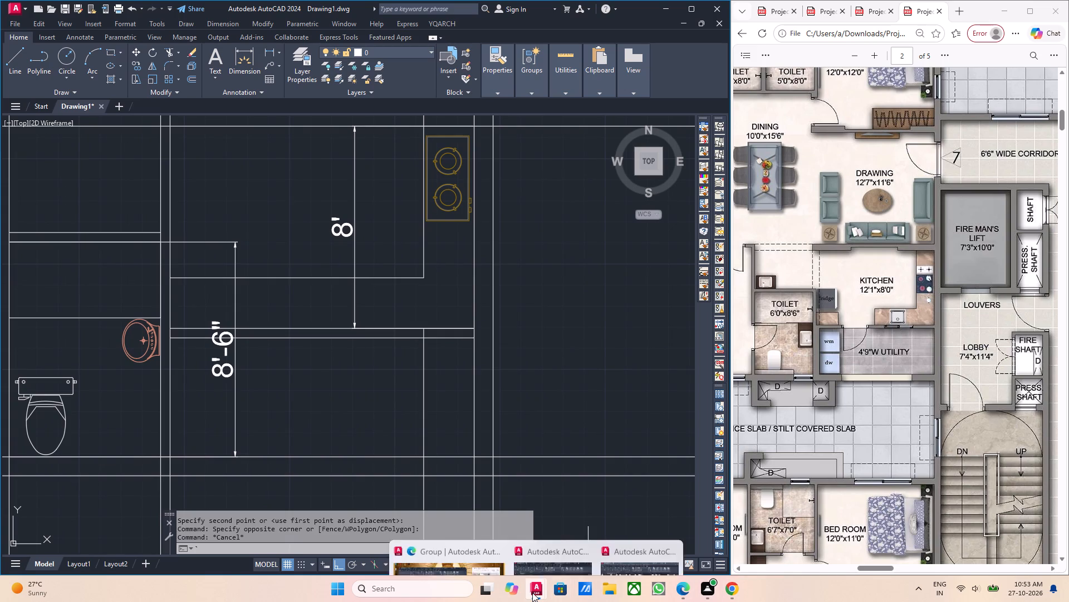
click(633, 546)
middle_drag(477, 428, 516, 434)
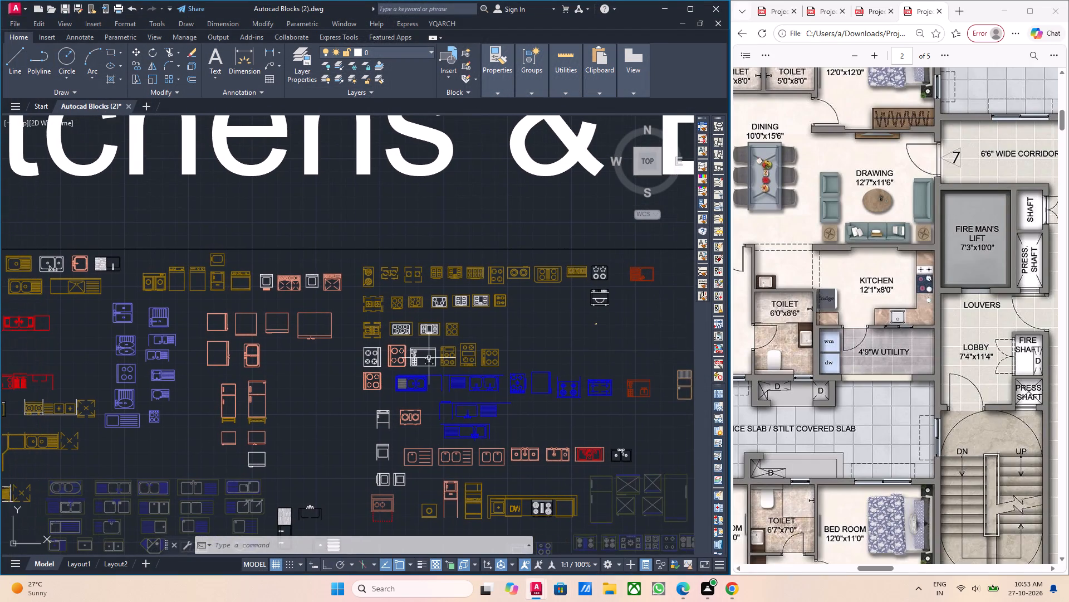
middle_drag(428, 352, 438, 364)
key(Escape)
middle_drag(583, 361, 504, 329)
scroll(489, 287, up, 1)
middle_drag(489, 287, 499, 317)
scroll(473, 273, up, 2)
scroll(486, 293, down, 2)
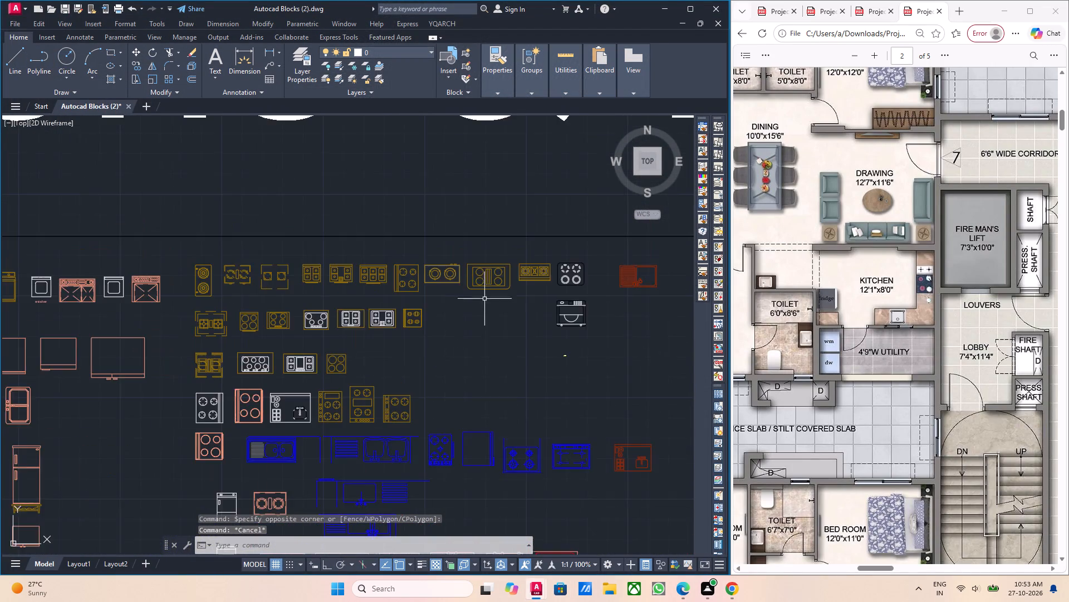
middle_drag(484, 310, 441, 298)
scroll(441, 298, up, 1)
middle_drag(434, 352, 447, 281)
scroll(450, 298, down, 2)
scroll(453, 327, up, 1)
middle_drag(453, 327, 451, 281)
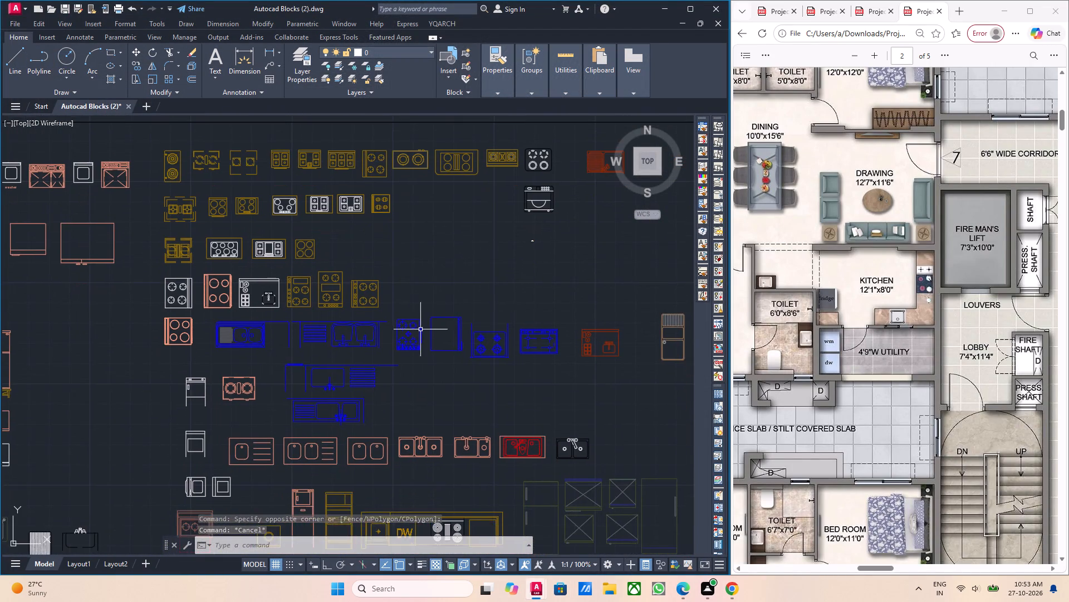
middle_drag(420, 327, 436, 275)
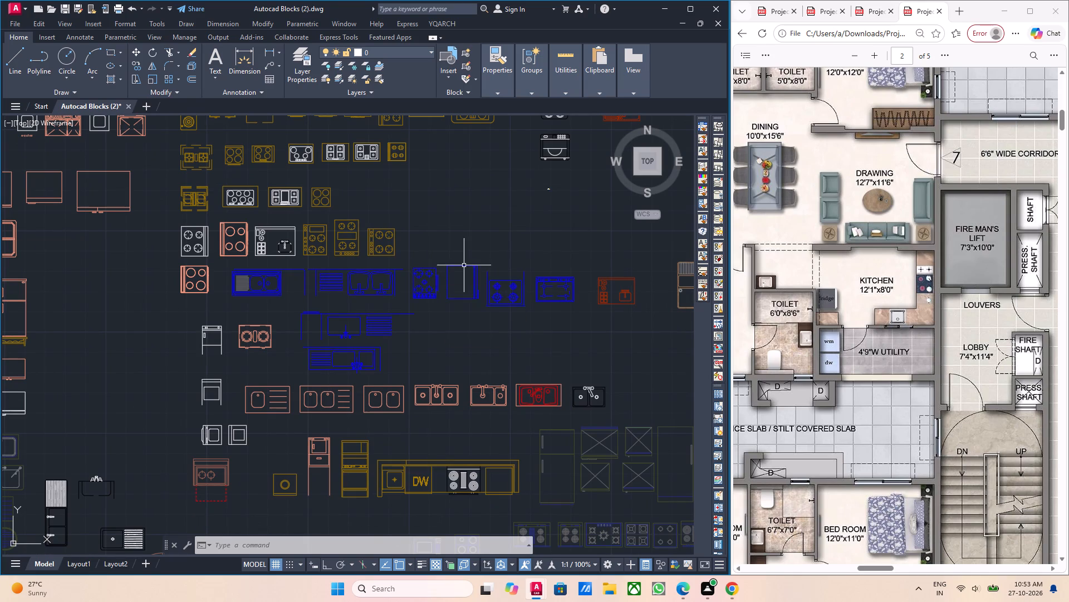
scroll(425, 324, down, 1)
middle_drag(379, 356, 352, 298)
middle_drag(350, 318, 349, 310)
middle_drag(346, 331, 330, 291)
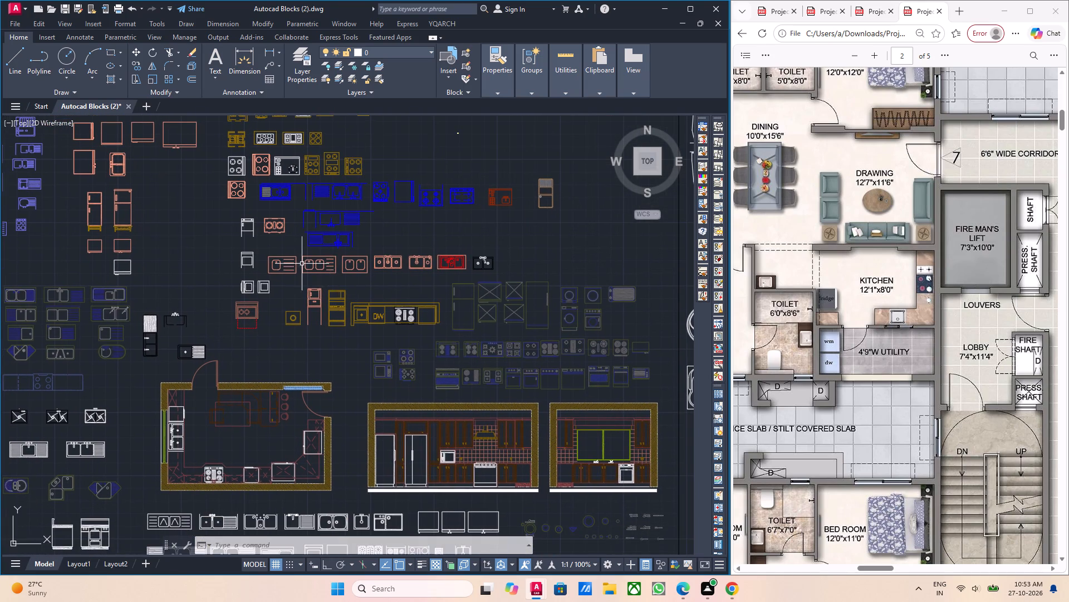
scroll(301, 264, up, 1)
scroll(307, 329, up, 2)
scroll(322, 334, down, 2)
middle_drag(293, 356, 302, 336)
middle_drag(208, 338, 238, 333)
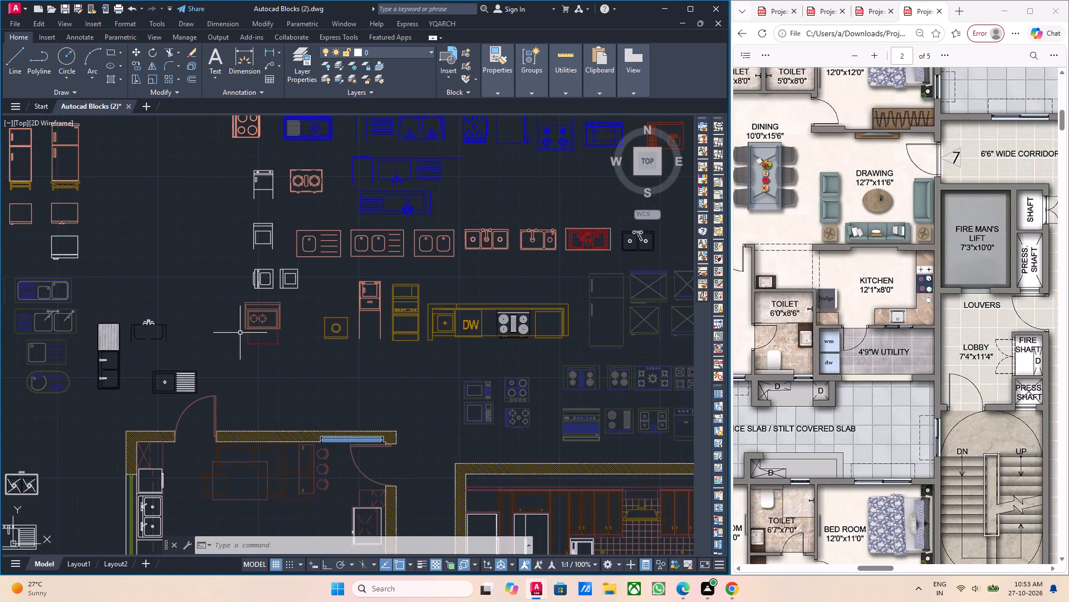
scroll(263, 326, up, 2)
middle_drag(384, 355, 153, 323)
scroll(259, 322, down, 4)
middle_drag(448, 357, 440, 354)
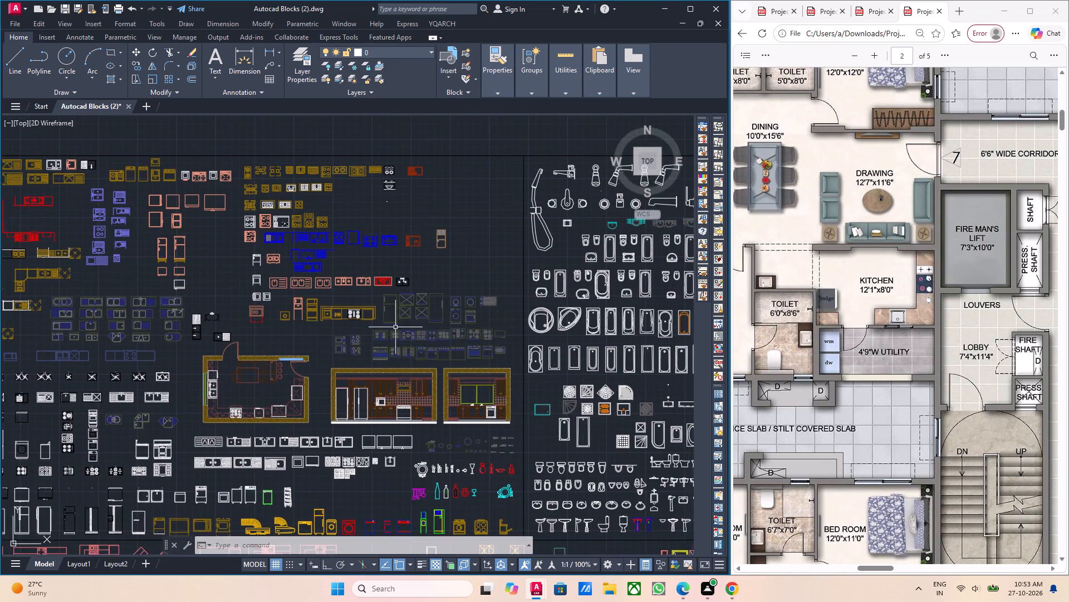
scroll(394, 327, up, 6)
scroll(472, 381, down, 2)
middle_drag(514, 383, 362, 332)
scroll(376, 376, down, 1)
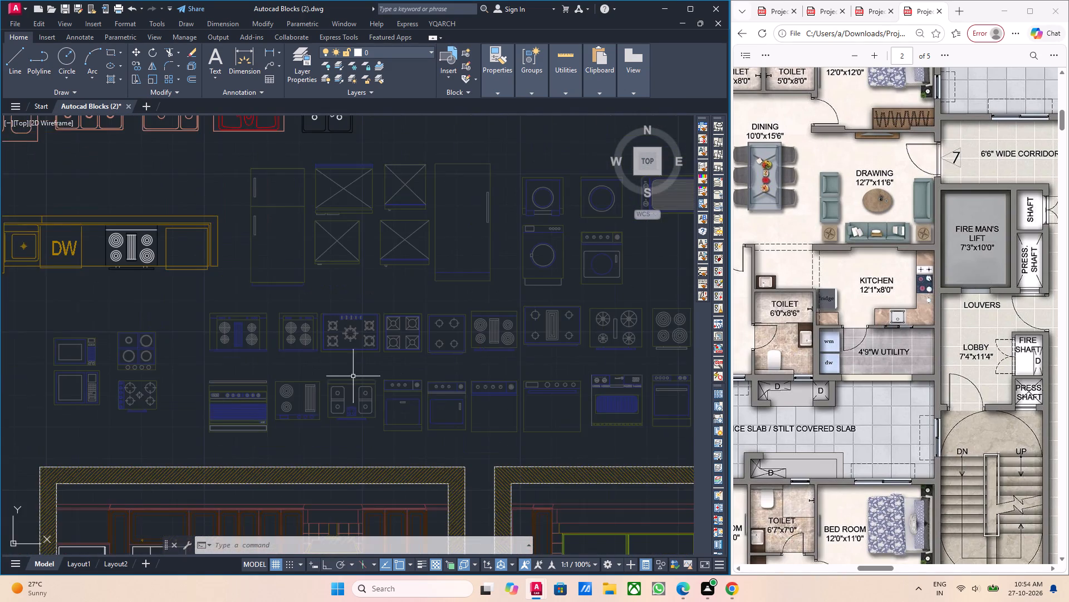
middle_drag(343, 373, 381, 372)
middle_drag(347, 368, 457, 371)
middle_drag(418, 372, 361, 339)
scroll(373, 339, down, 2)
middle_drag(416, 385, 416, 384)
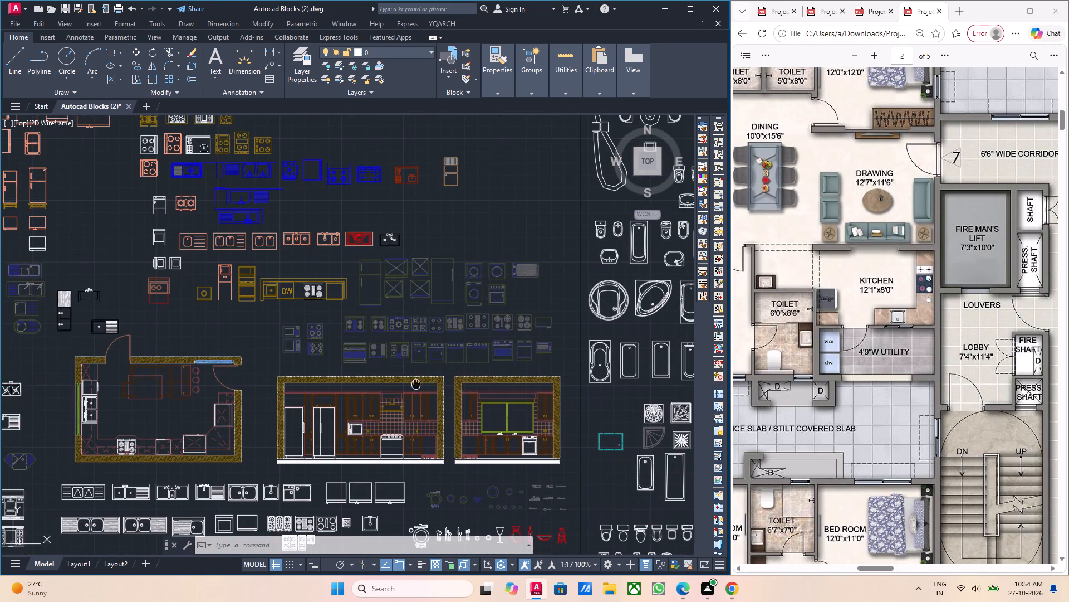
middle_drag(416, 384, 404, 363)
middle_drag(418, 365, 448, 281)
middle_drag(358, 361, 478, 286)
middle_drag(330, 353, 425, 342)
scroll(355, 343, up, 2)
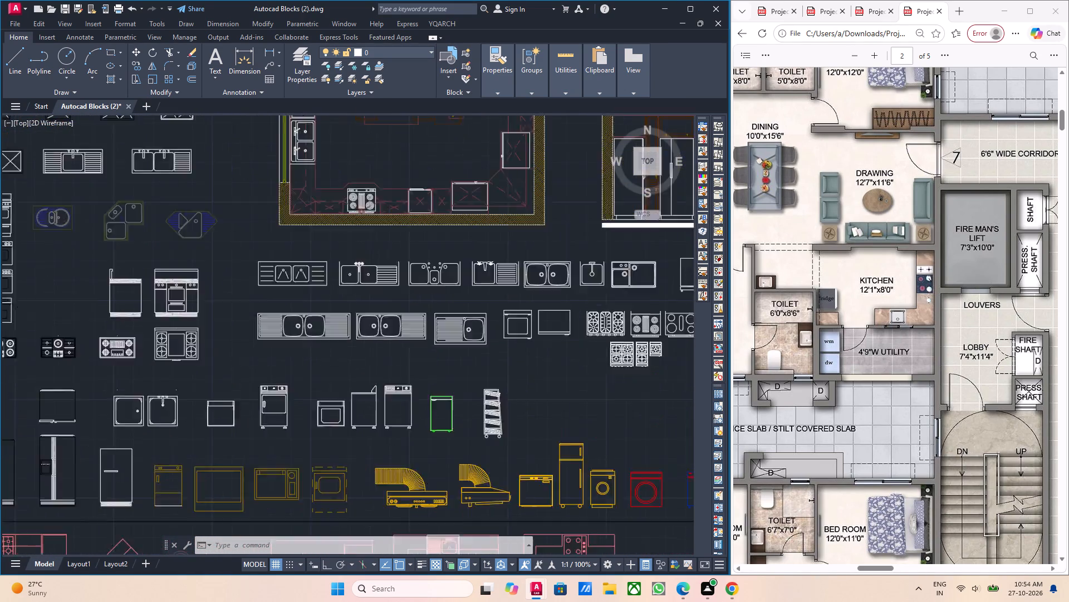
scroll(355, 343, up, 1)
middle_drag(322, 354, 293, 358)
scroll(385, 358, down, 1)
middle_drag(464, 372, 447, 376)
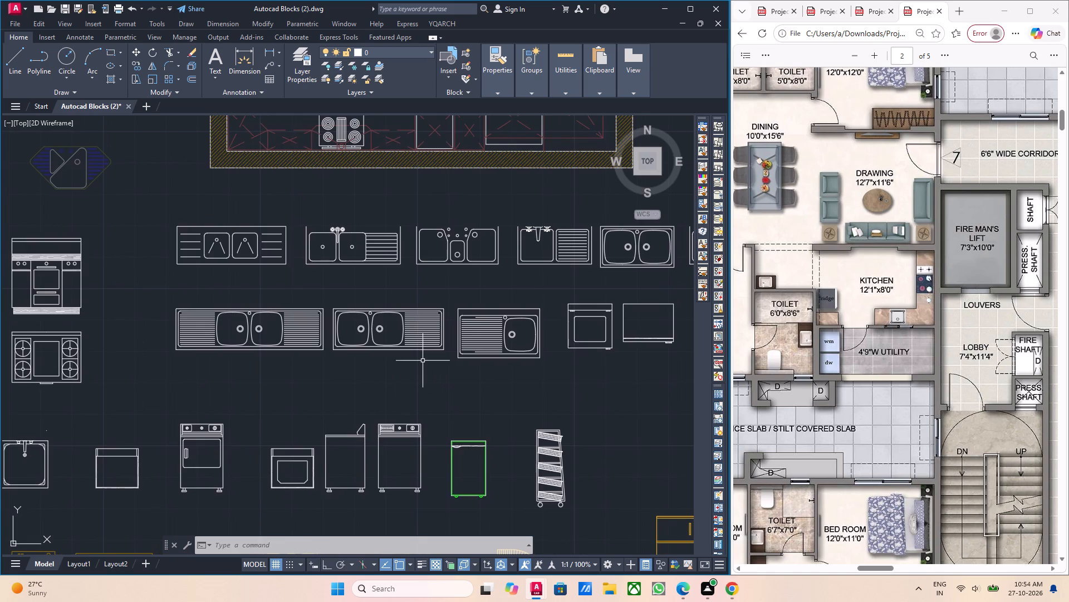
scroll(424, 360, up, 1)
scroll(424, 359, down, 2)
scroll(421, 358, up, 1)
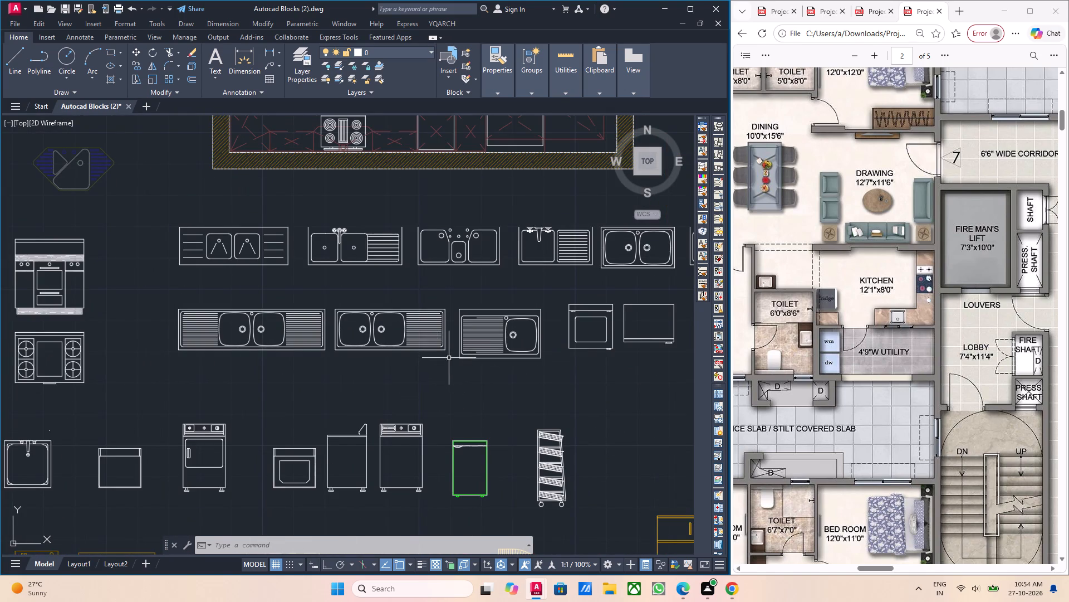
Copy the shorter double-bowl sink block with a drainboard on its right side, in the lower row of sinks.
click(450, 357)
click(332, 306)
middle_drag(461, 378, 444, 317)
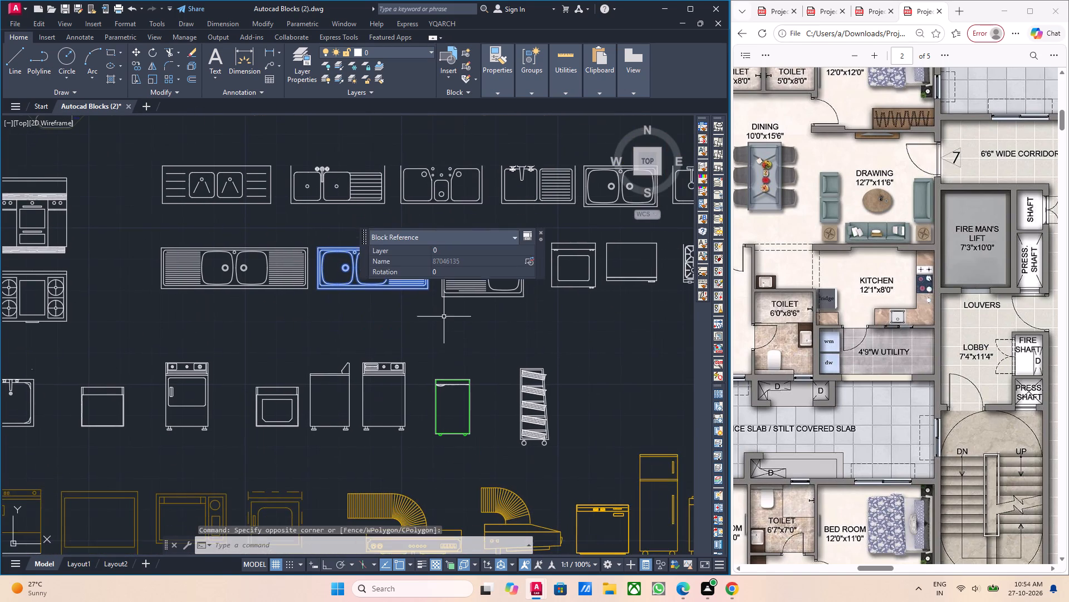
middle_drag(445, 314, 443, 301)
middle_drag(460, 271, 463, 259)
key(ctrl+c)
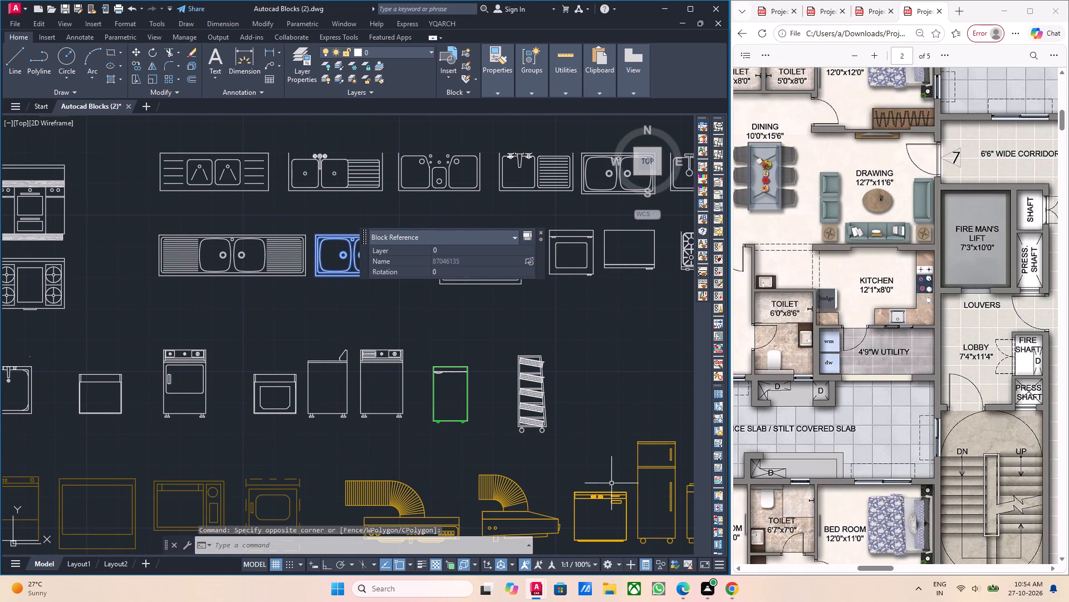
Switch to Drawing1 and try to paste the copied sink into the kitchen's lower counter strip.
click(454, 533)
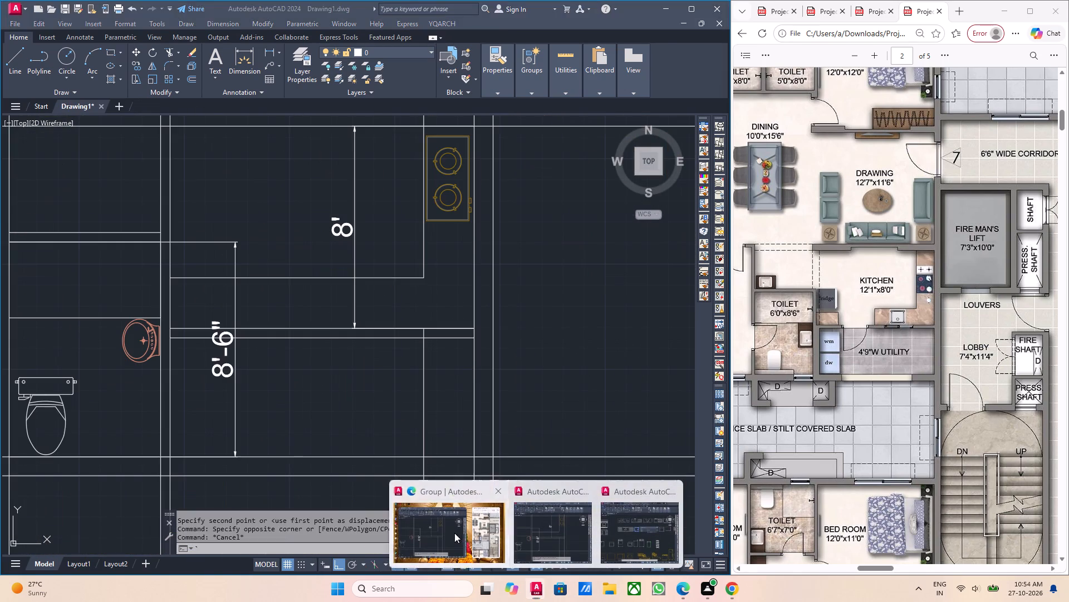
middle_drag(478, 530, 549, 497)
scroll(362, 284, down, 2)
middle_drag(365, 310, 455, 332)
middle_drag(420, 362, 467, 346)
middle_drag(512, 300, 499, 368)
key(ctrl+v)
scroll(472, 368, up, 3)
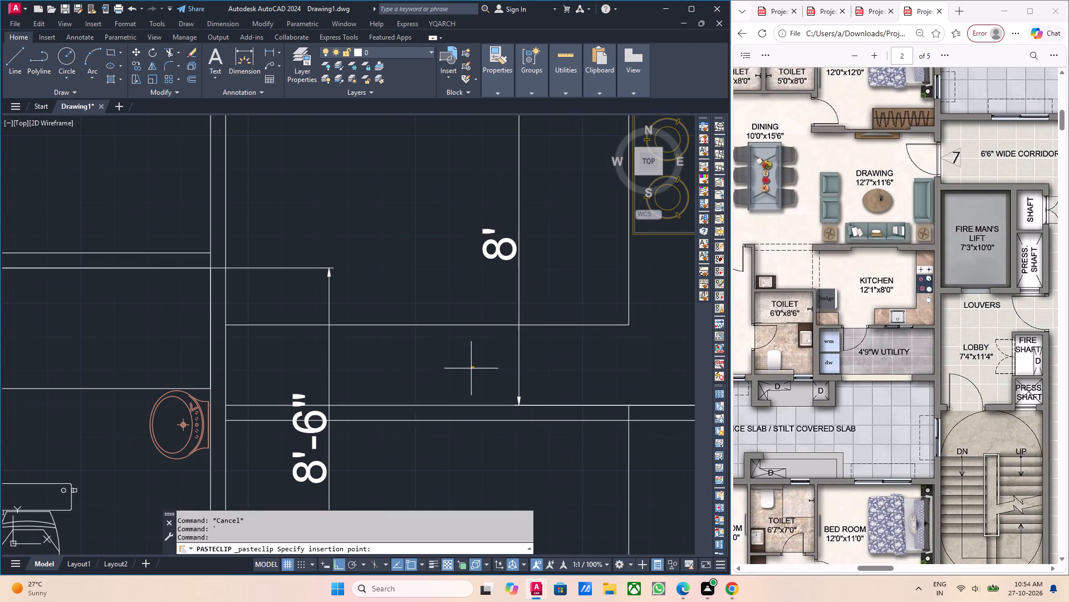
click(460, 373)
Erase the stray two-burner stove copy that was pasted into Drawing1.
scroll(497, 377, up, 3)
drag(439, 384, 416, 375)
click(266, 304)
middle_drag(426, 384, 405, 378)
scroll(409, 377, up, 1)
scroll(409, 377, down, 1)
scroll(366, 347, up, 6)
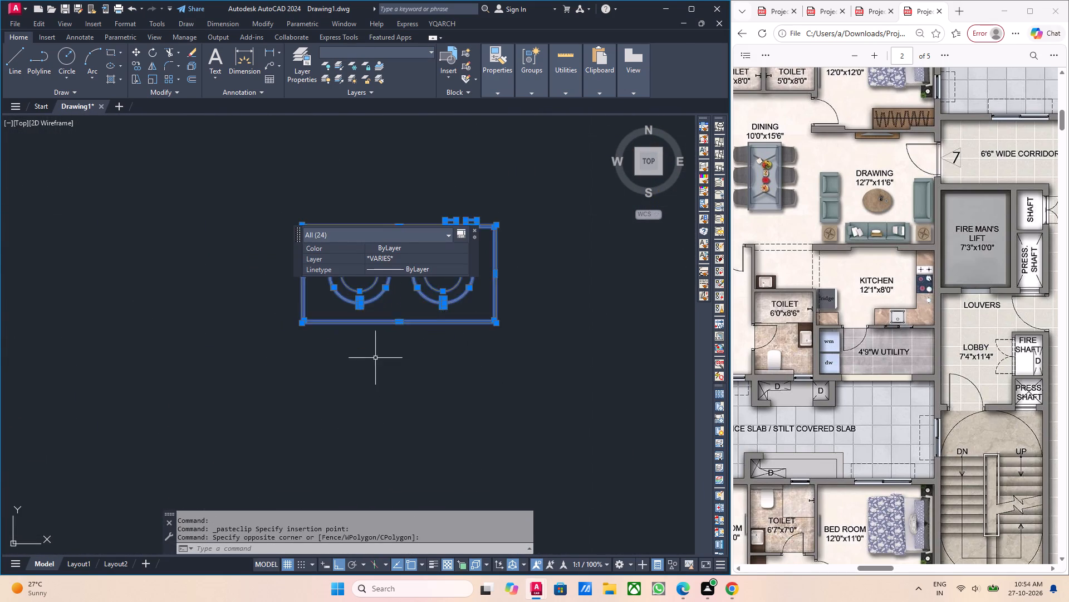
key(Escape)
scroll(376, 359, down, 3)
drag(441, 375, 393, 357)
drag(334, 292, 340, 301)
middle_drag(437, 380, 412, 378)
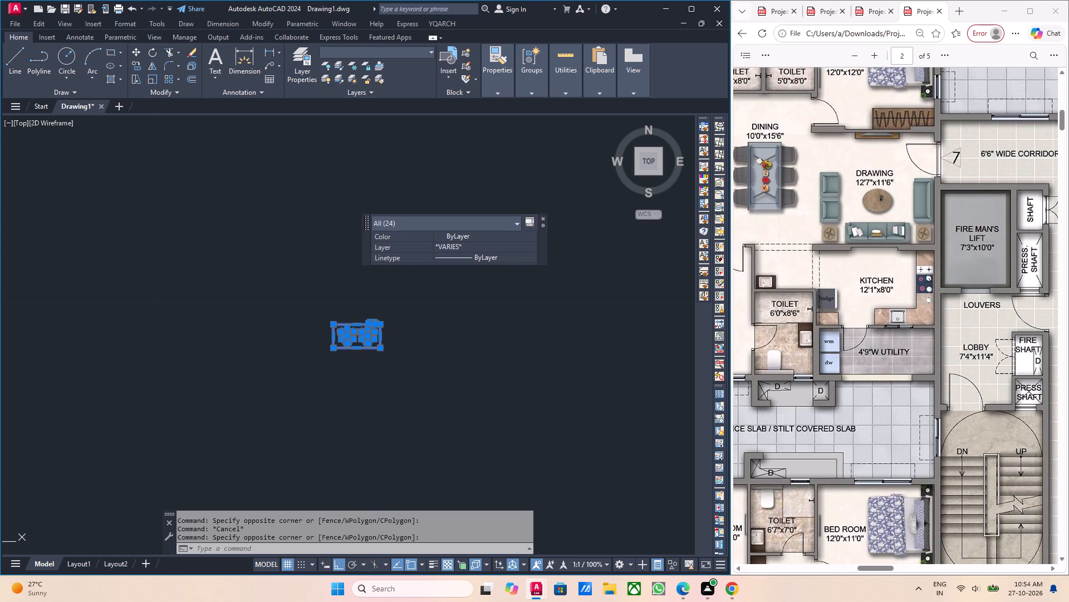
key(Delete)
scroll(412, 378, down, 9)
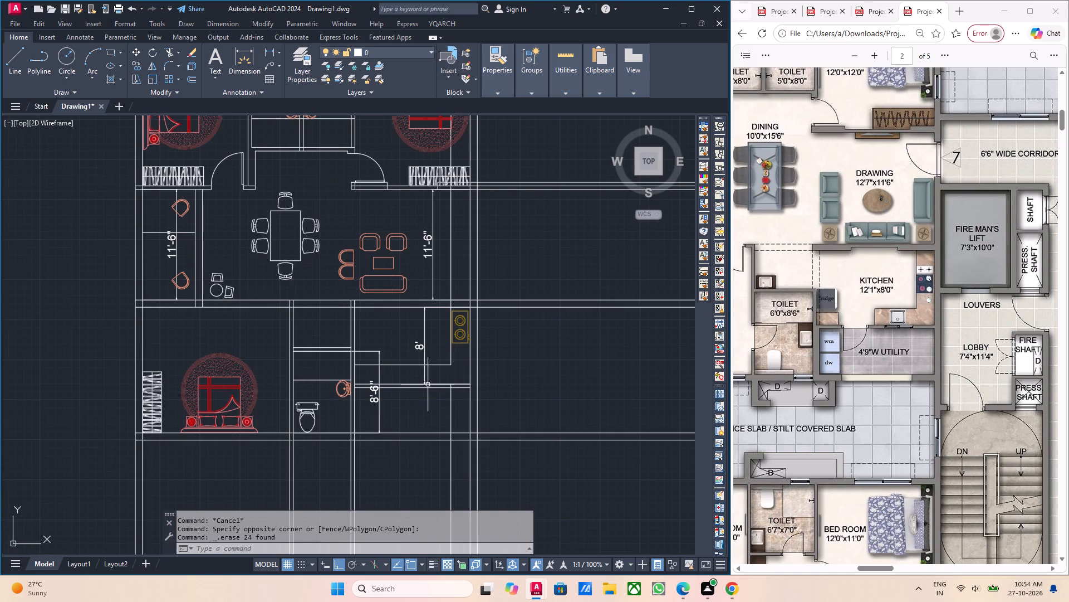
Switch to the Autocad Blocks (2) window and copy the shorter double-bowl sink block with its drainboard on the right side.
middle_drag(447, 397, 423, 368)
middle_drag(438, 384, 433, 372)
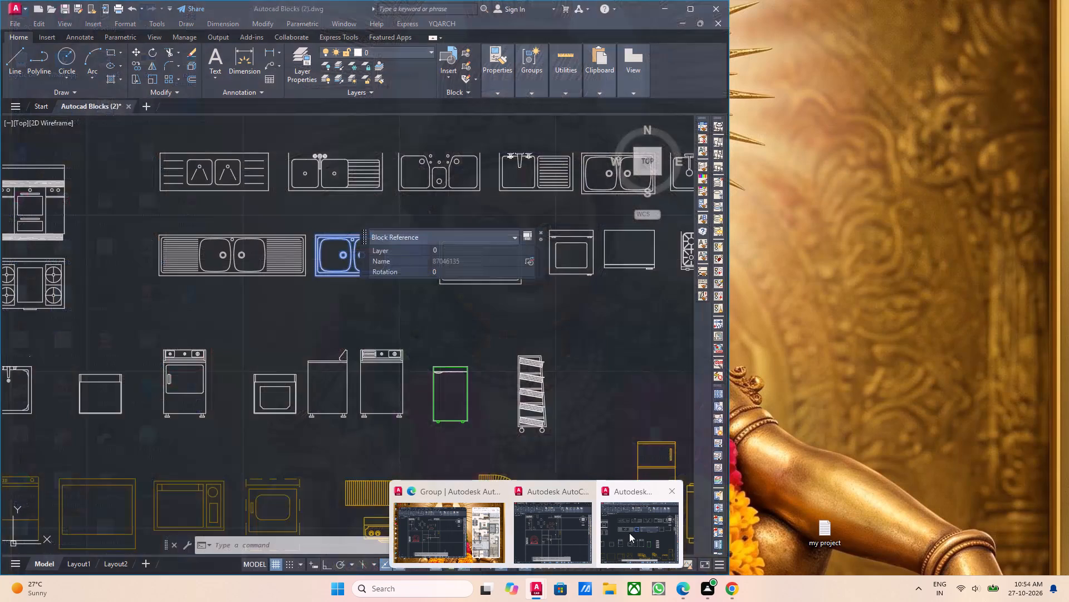
click(629, 533)
middle_drag(381, 321, 398, 370)
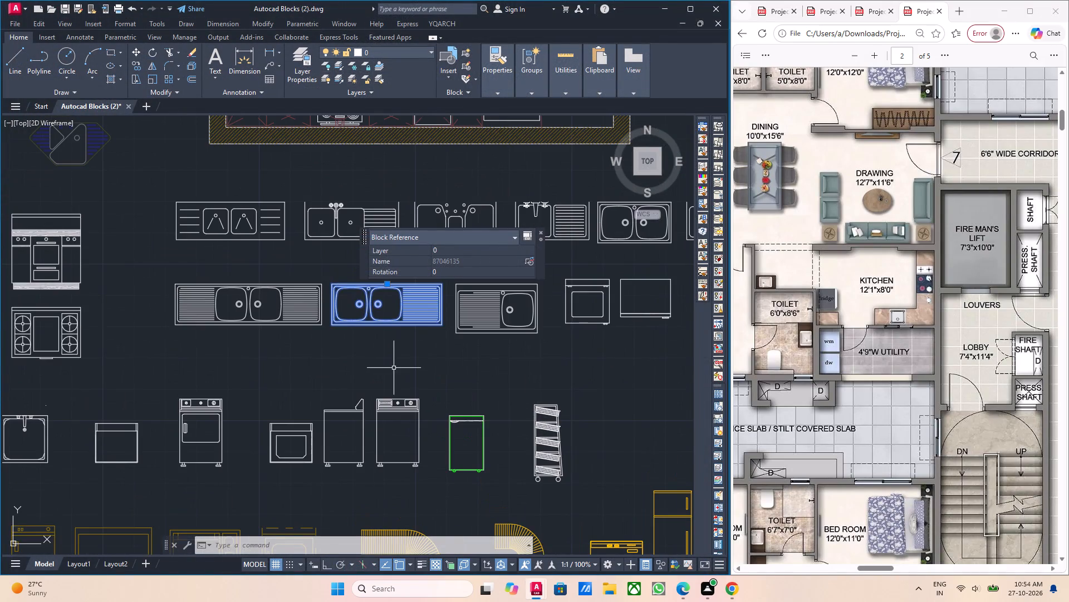
click(393, 368)
scroll(404, 358, up, 1)
middle_drag(409, 377, 410, 448)
key(Escape)
middle_drag(434, 430, 434, 467)
key(Escape)
key(Escape)
key(Escape)
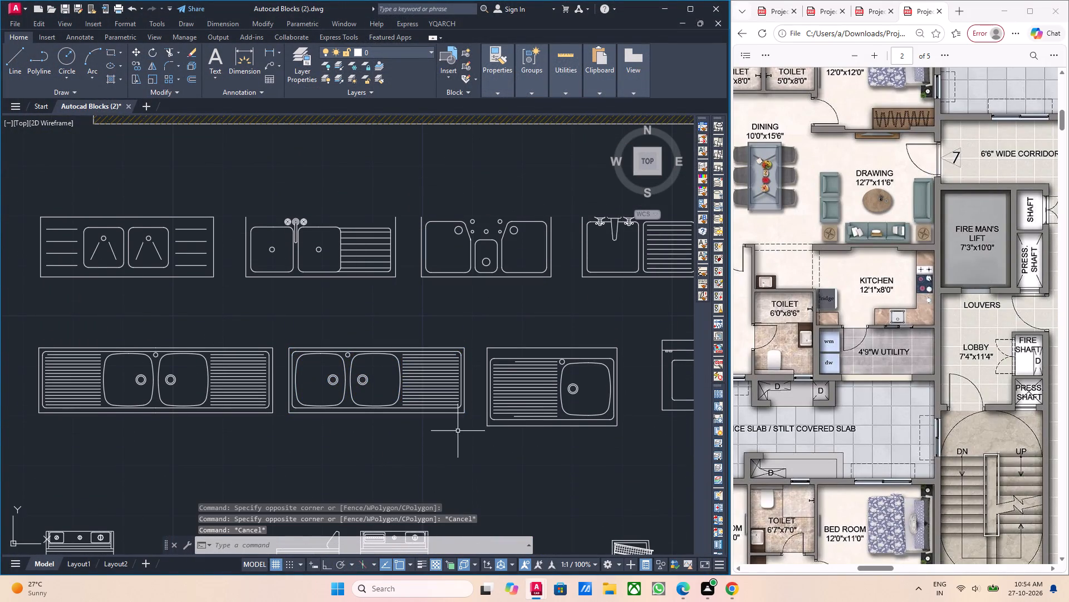
drag(468, 427, 468, 420)
click(289, 328)
middle_drag(426, 420, 419, 419)
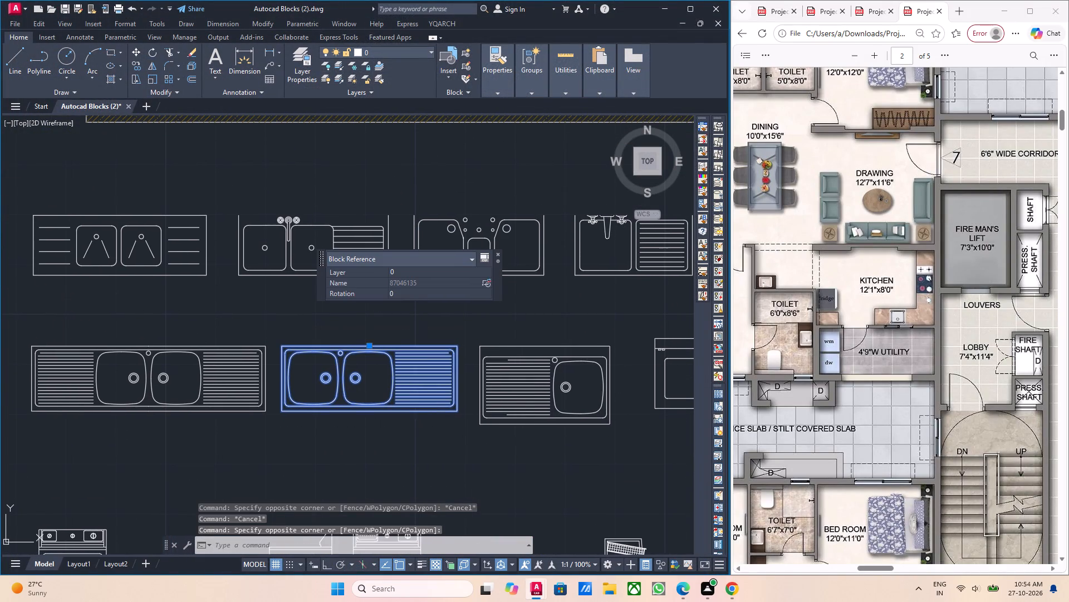
key(ctrl+c)
scroll(419, 419, down, 7)
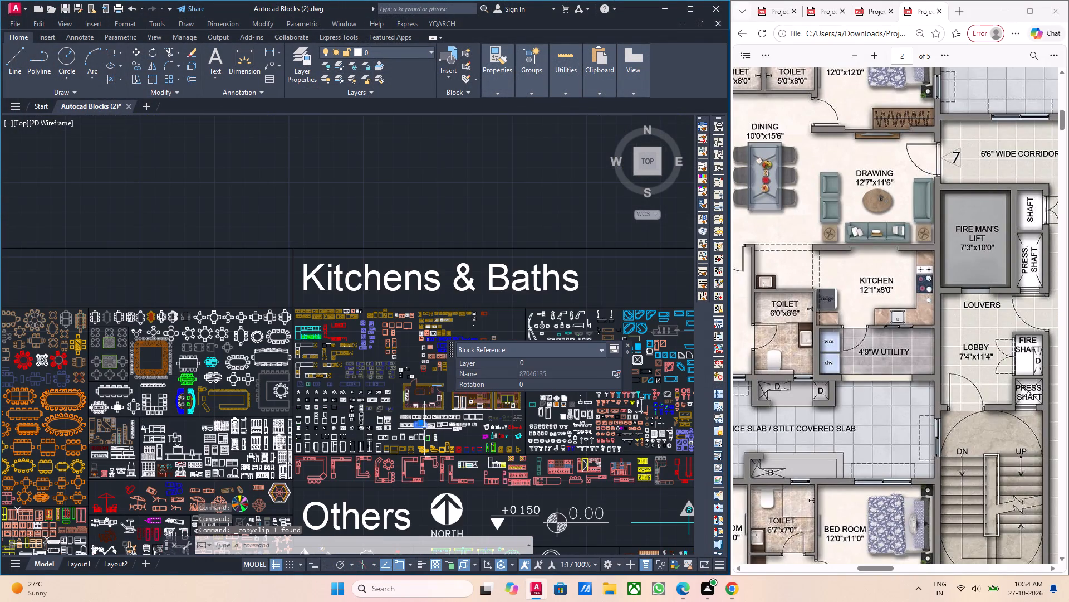
middle_drag(439, 435, 269, 472)
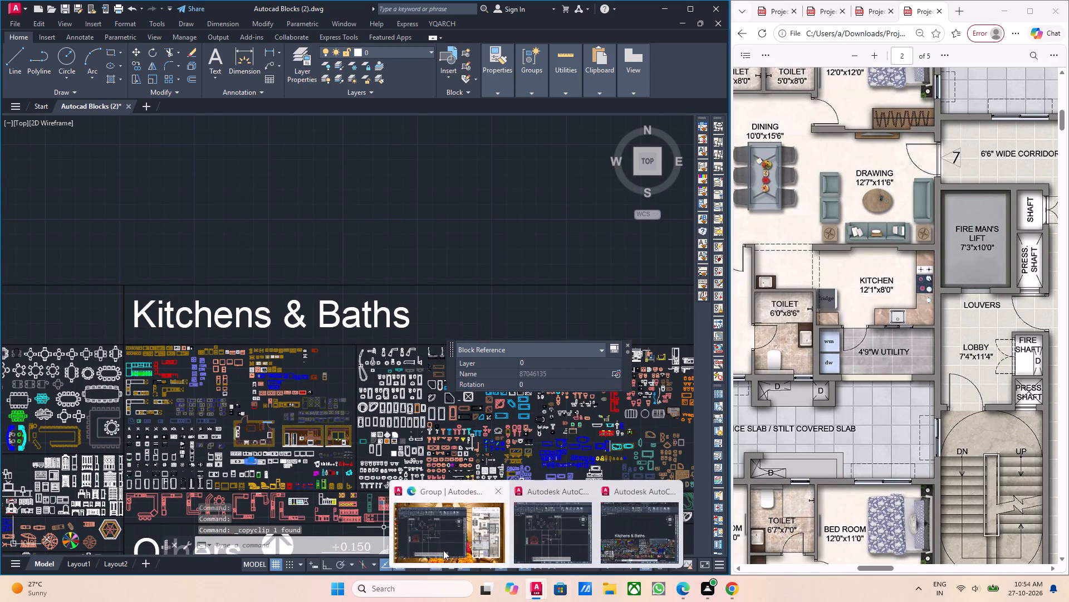
Switch to Drawing1 and paste the copied sink into the empty space outside the floor plan.
click(437, 537)
scroll(434, 490, up, 1)
middle_drag(434, 490, 537, 517)
middle_drag(542, 457, 182, 303)
scroll(421, 377, down, 2)
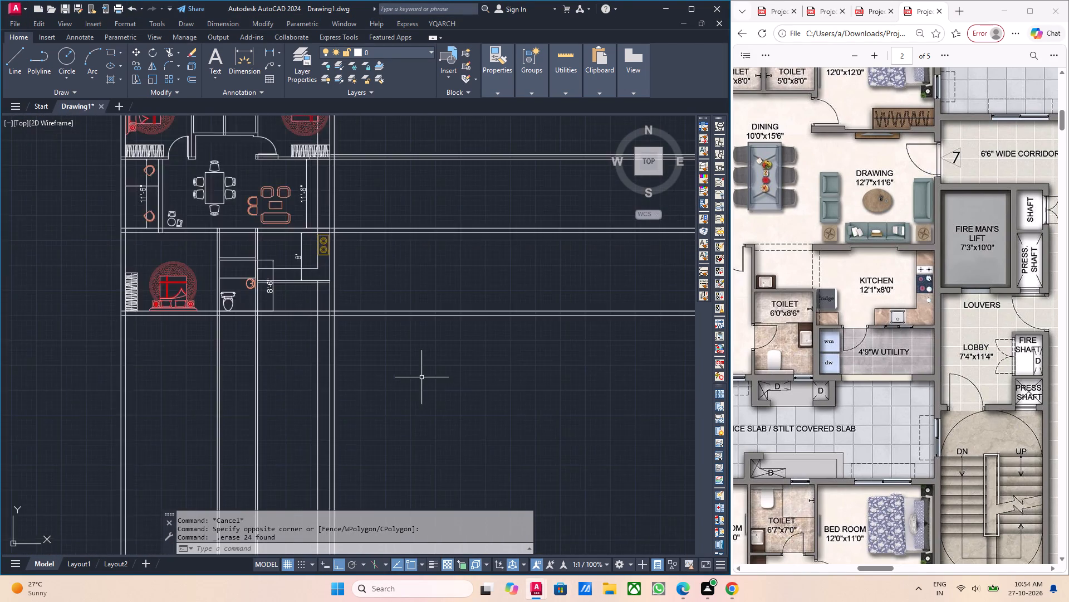
scroll(421, 377, down, 1)
middle_drag(437, 393, 423, 381)
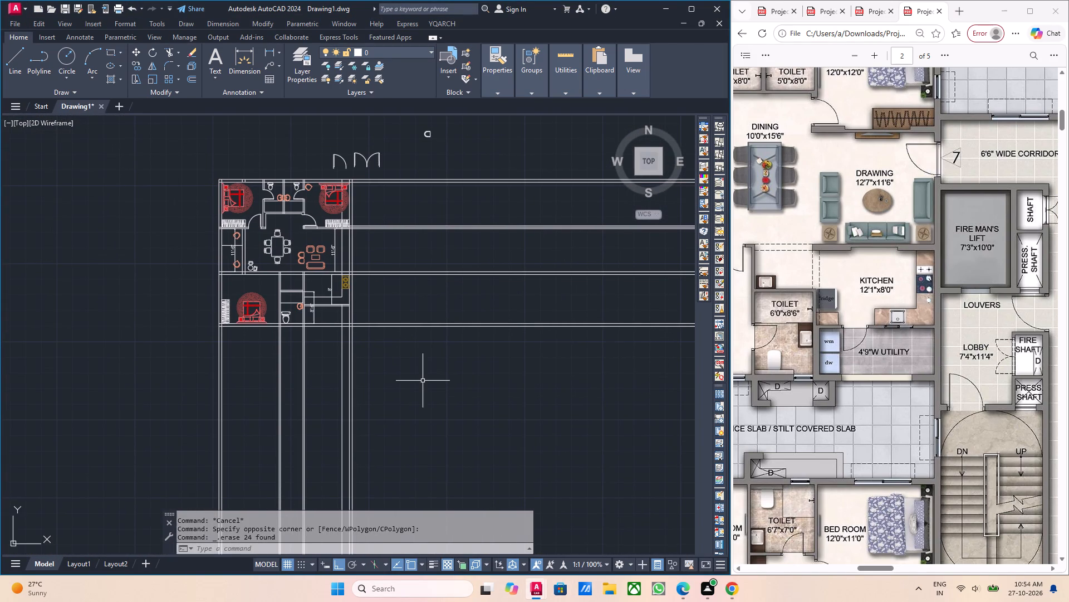
key(ctrl+v)
scroll(423, 382, up, 11)
click(434, 379)
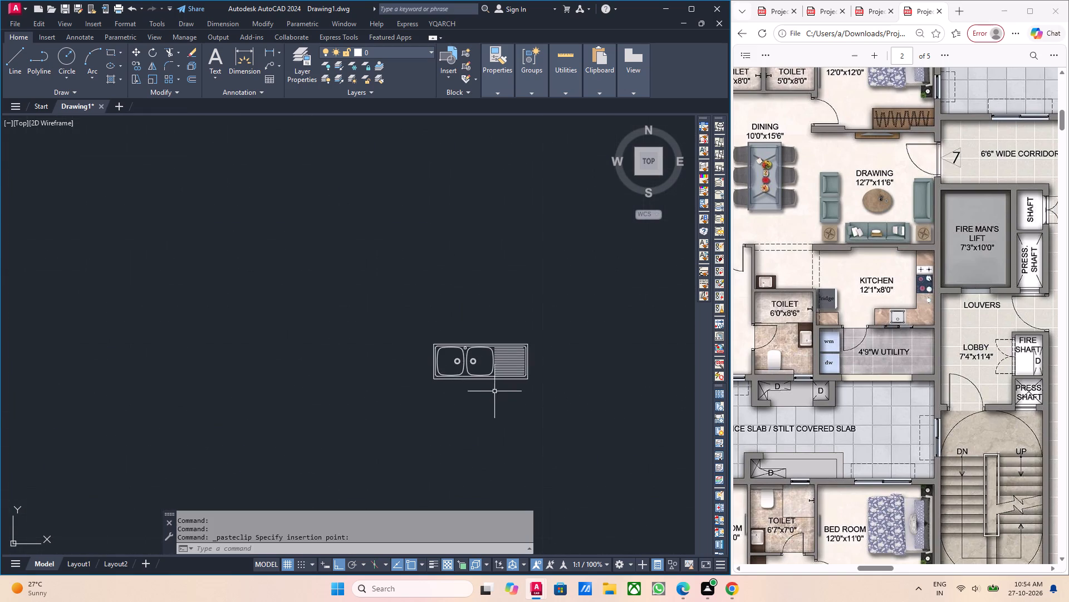
Scale the pasted sink up by eye to suit the kitchen's lower counter strip.
middle_drag(489, 402, 388, 398)
drag(459, 396, 410, 365)
drag(134, 256, 145, 256)
scroll(390, 368, down, 3)
scroll(430, 405, down, 2)
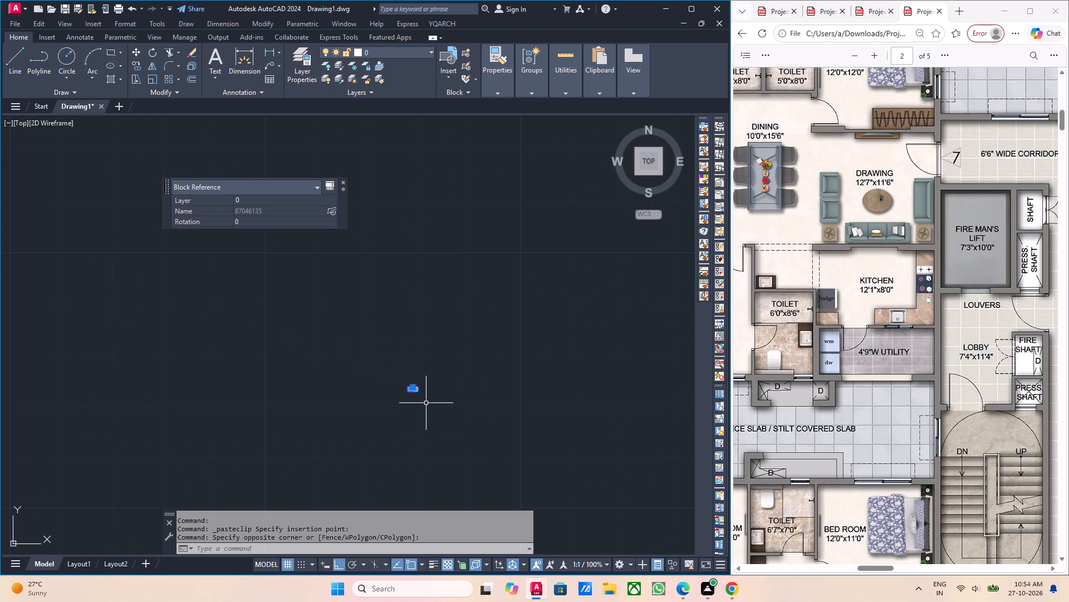
middle_drag(474, 416, 428, 391)
text(sc)
key(Return)
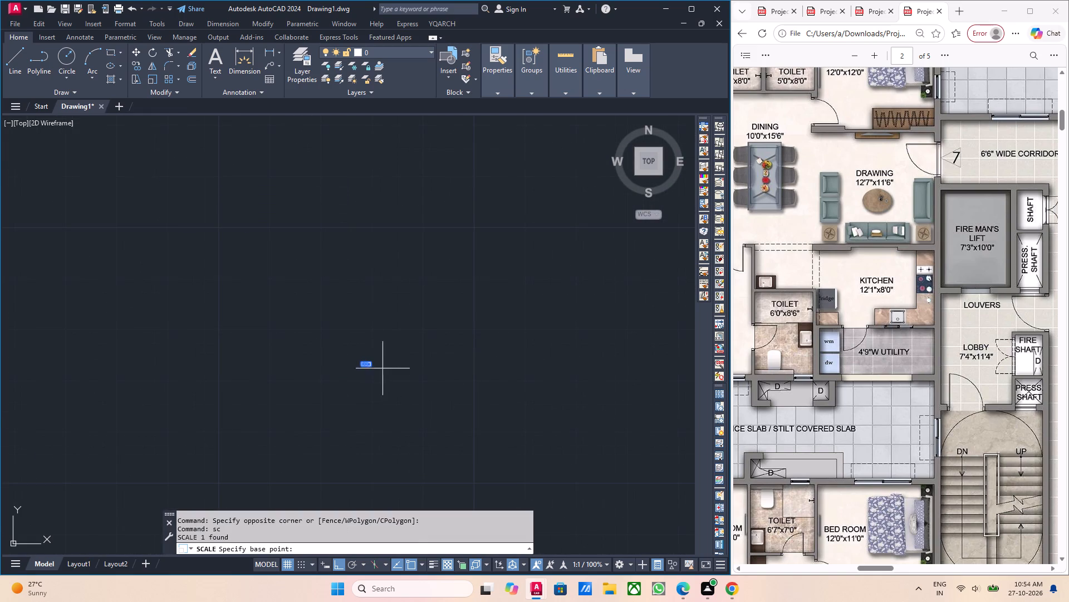
click(383, 368)
scroll(482, 389, down, 6)
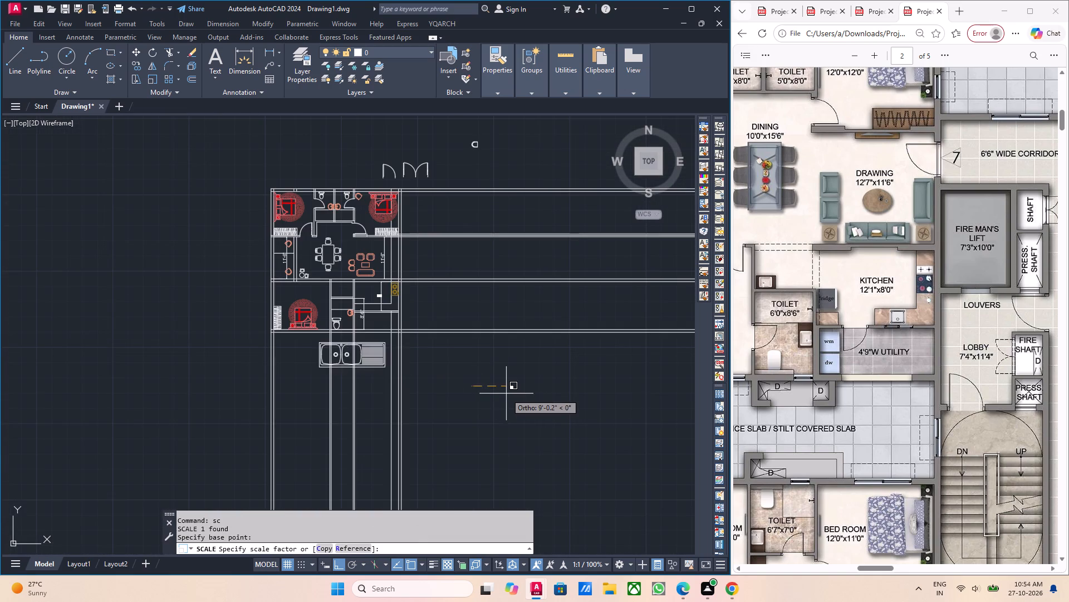
click(482, 387)
middle_drag(447, 387, 491, 416)
Move the scaled sink into the kitchen's lower counter strip with Ortho turned off.
scroll(498, 414, up, 3)
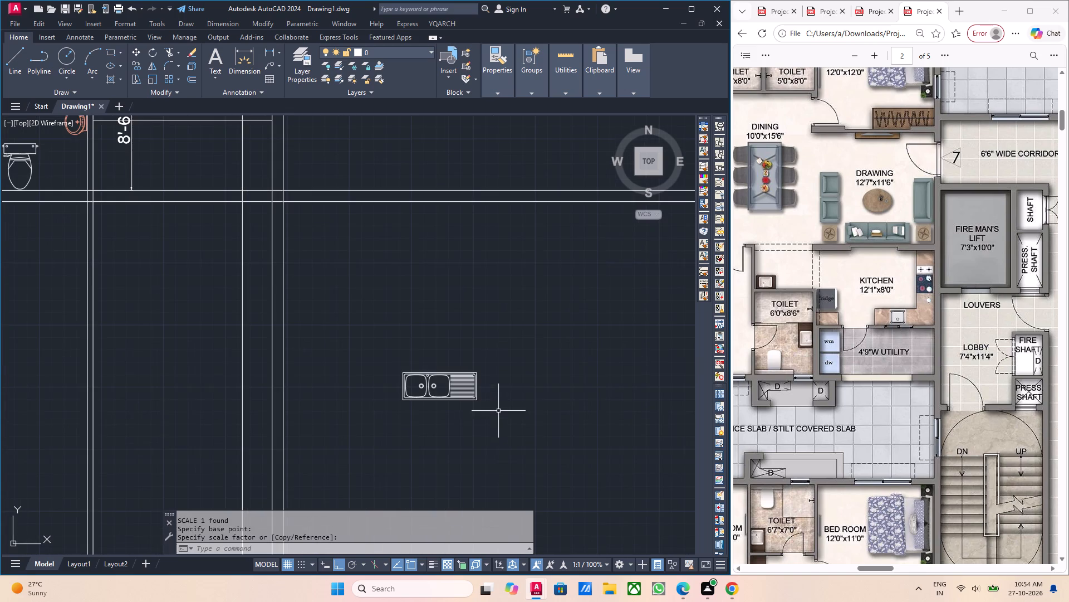
drag(498, 409, 434, 396)
drag(391, 383, 397, 386)
middle_drag(486, 423, 459, 414)
middle_click(467, 430)
key(m)
key(Return)
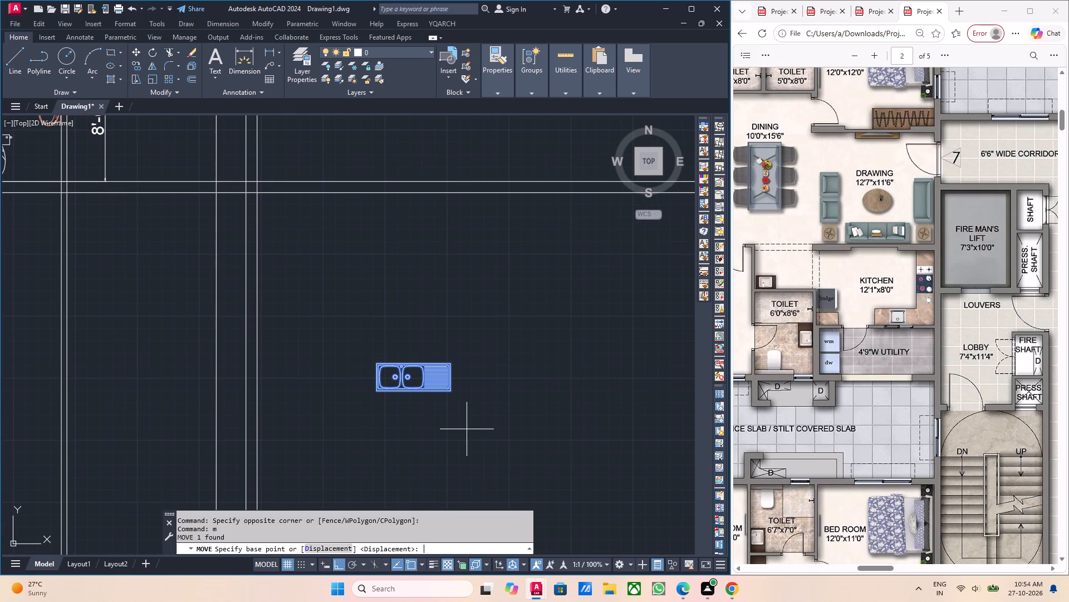
scroll(446, 420, up, 2)
click(380, 356)
scroll(397, 363, down, 8)
middle_drag(341, 331, 417, 379)
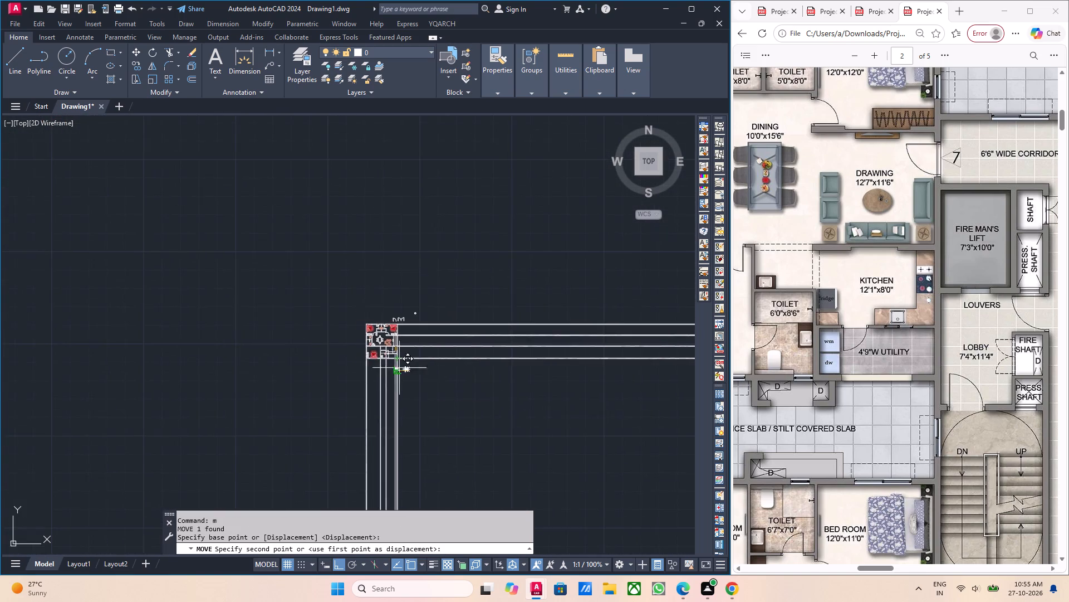
scroll(389, 355, up, 6)
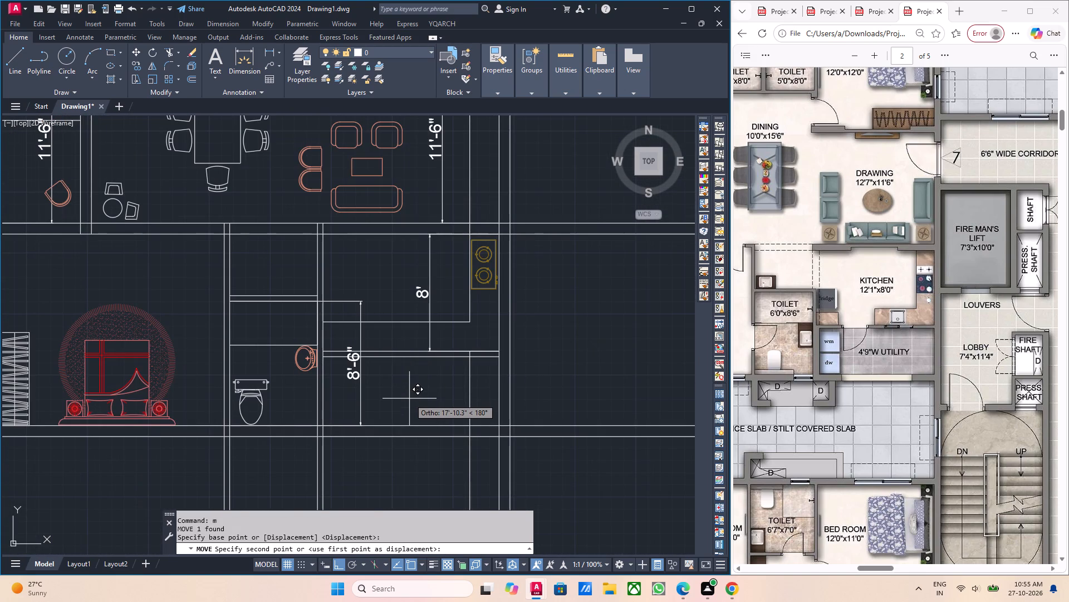
key(F8)
scroll(408, 400, up, 3)
scroll(410, 409, down, 3)
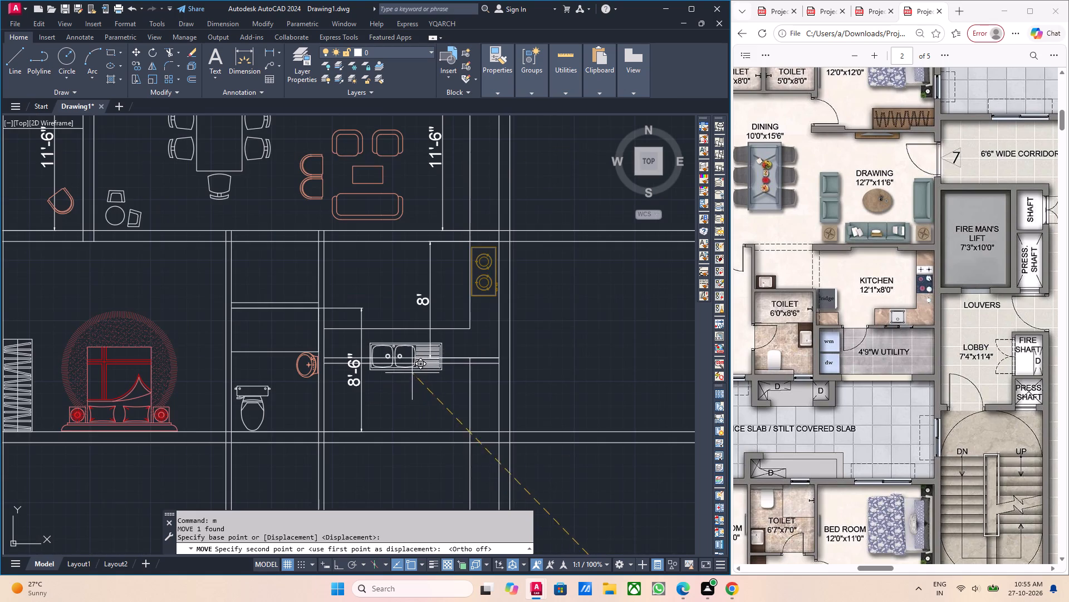
scroll(425, 365, up, 2)
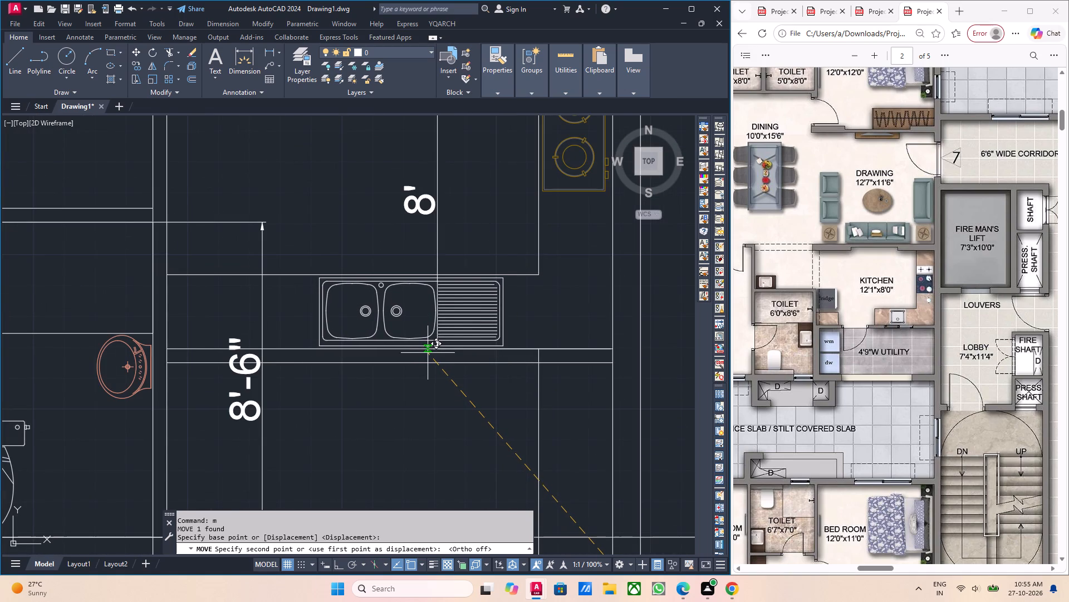
click(428, 353)
Nudge the sink down in small increments so that it sits within the lower counter strip.
middle_drag(482, 360, 472, 368)
scroll(489, 348, up, 2)
drag(509, 345, 484, 343)
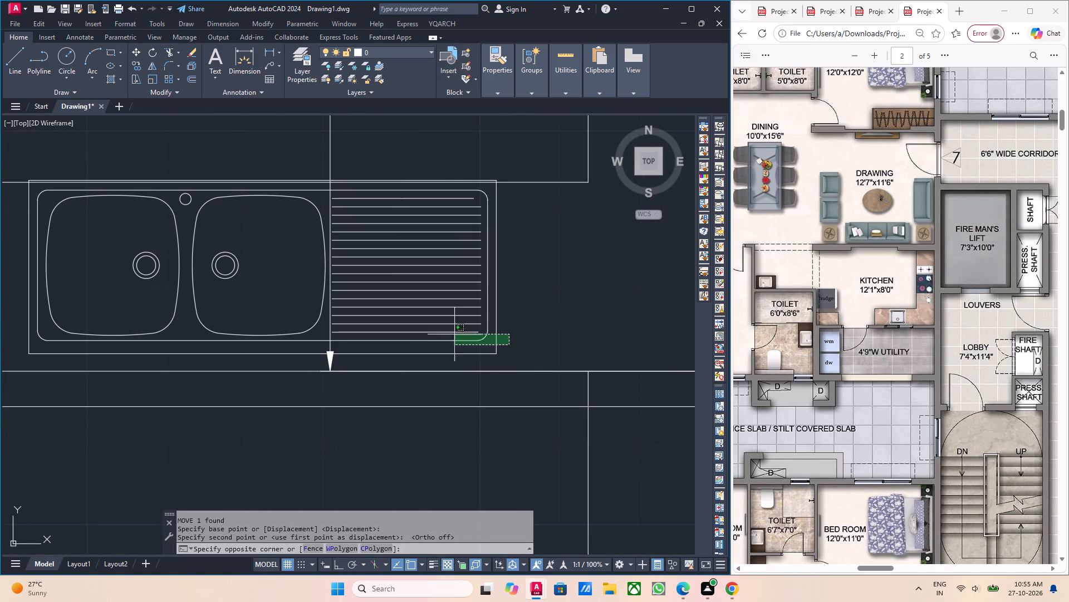
click(444, 329)
middle_drag(540, 347, 523, 349)
middle_drag(544, 348, 533, 351)
middle_drag(550, 349, 477, 346)
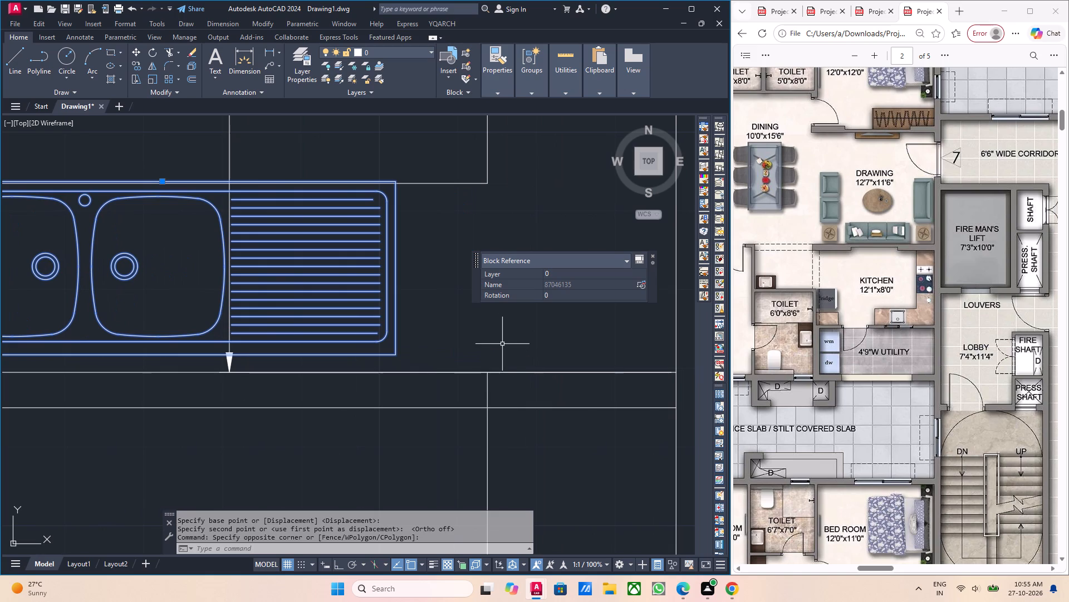
key(ctrl+Down)
key(ctrl+Down)
key(ctrl+Down)
key(ctrl+Down)
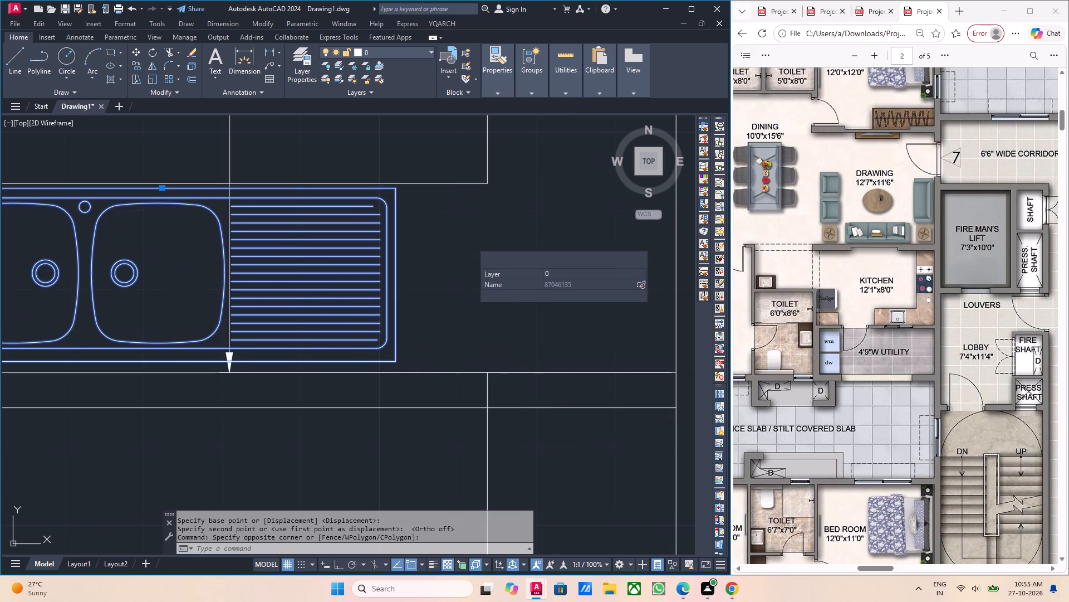
key(ctrl+Down)
scroll(496, 349, down, 3)
middle_drag(506, 358, 507, 373)
key(Escape)
scroll(411, 331, up, 3)
scroll(324, 312, down, 1)
scroll(422, 365, down, 2)
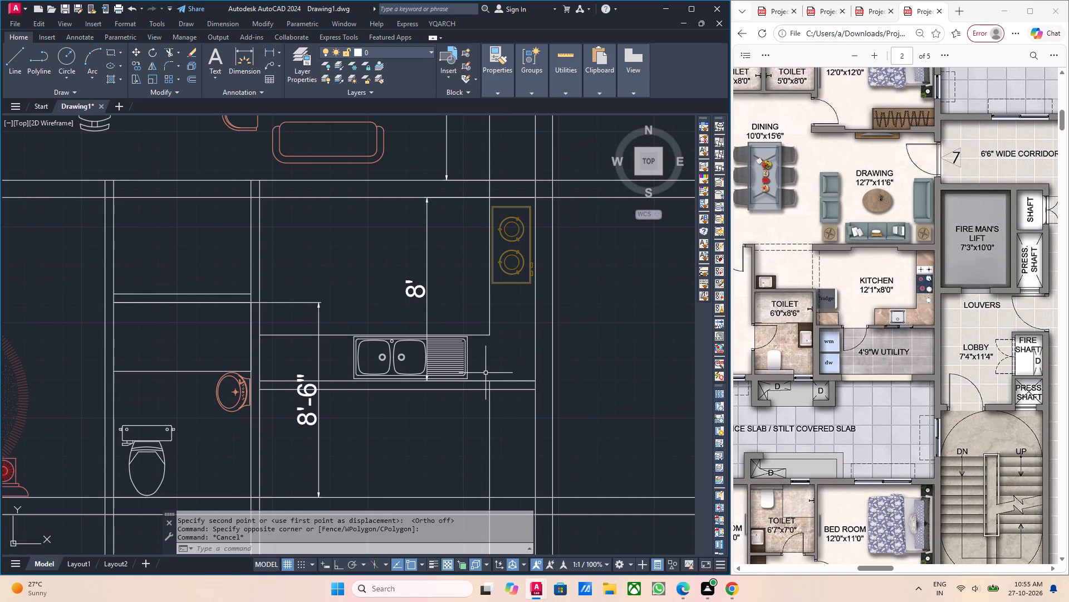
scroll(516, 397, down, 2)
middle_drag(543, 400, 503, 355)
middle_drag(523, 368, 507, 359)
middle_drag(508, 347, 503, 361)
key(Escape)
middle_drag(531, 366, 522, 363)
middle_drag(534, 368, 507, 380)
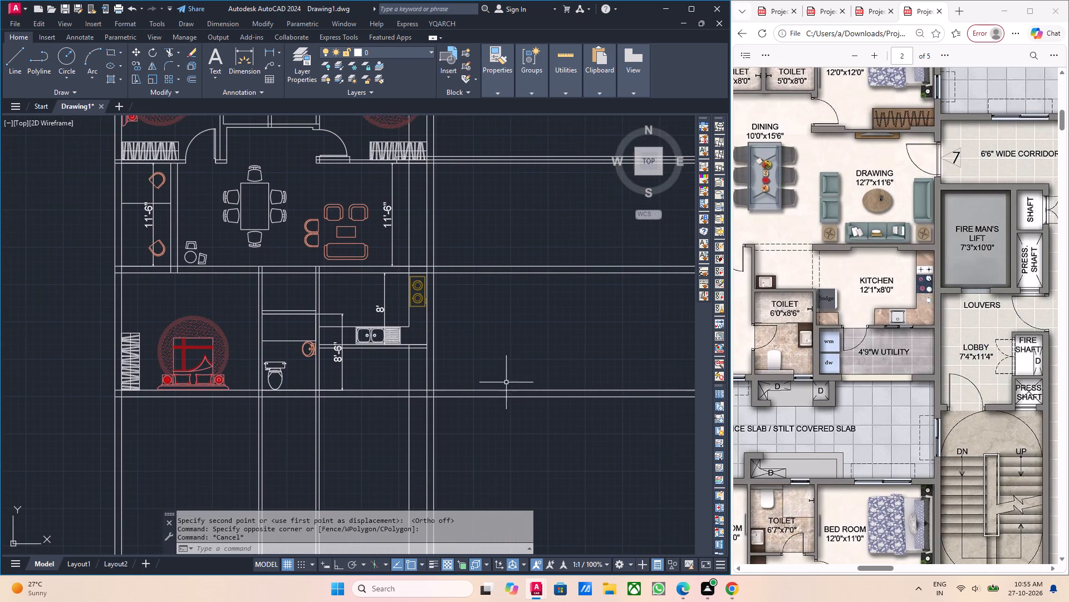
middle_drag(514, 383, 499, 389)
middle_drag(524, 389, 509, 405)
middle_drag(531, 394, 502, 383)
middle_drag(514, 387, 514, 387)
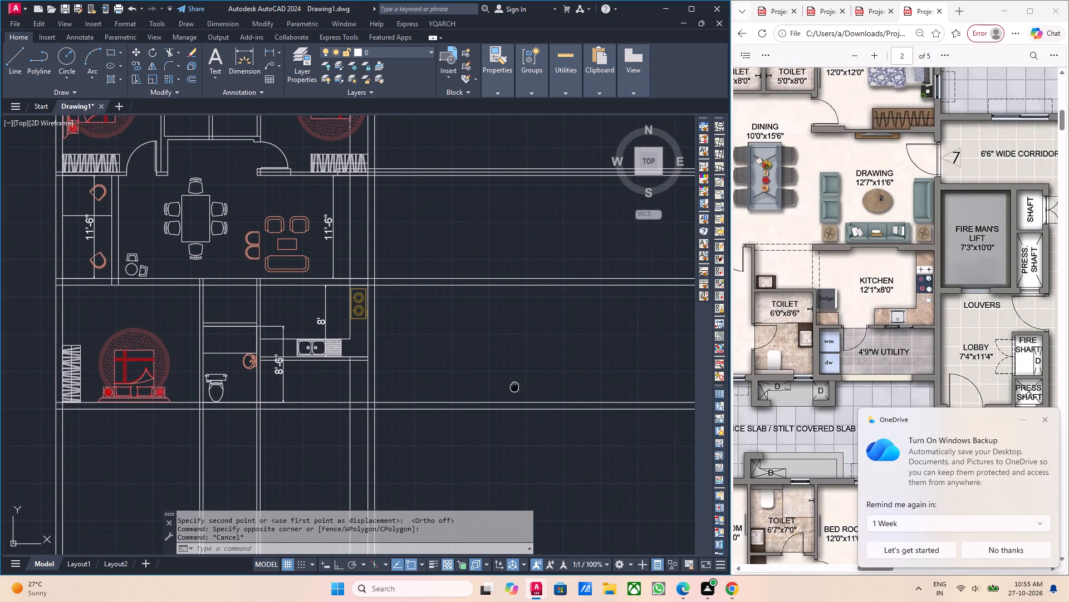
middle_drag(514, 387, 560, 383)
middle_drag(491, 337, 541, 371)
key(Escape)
Erase the 8' vertical dimension inside the kitchen.
middle_drag(401, 371, 445, 360)
scroll(474, 349, up, 3)
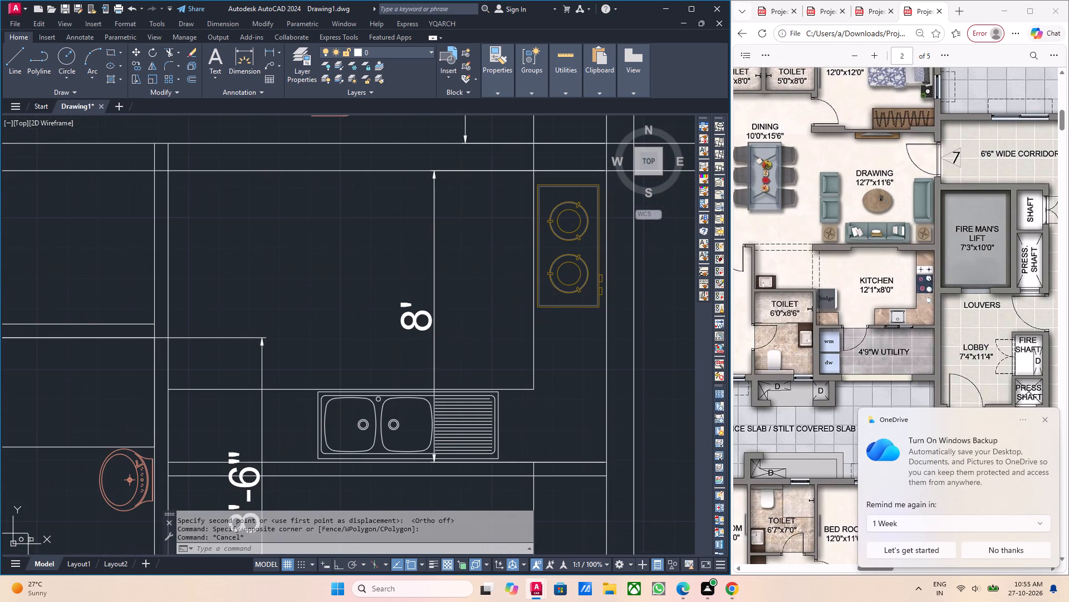
click(447, 346)
click(403, 326)
scroll(460, 335, up, 1)
middle_drag(460, 340, 446, 336)
scroll(445, 336, down, 1)
scroll(473, 336, up, 1)
middle_drag(473, 337, 456, 336)
key(Delete)
scroll(452, 336, down, 3)
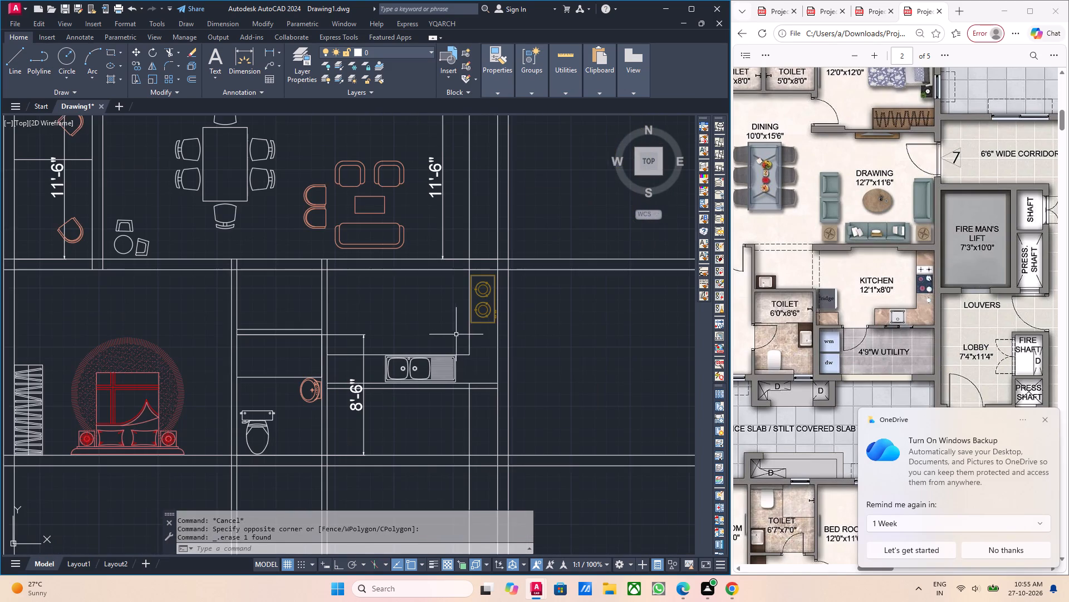
Compare the drafted kitchen and the space below it with the kitchen and utility area in the reference PDF.
middle_drag(471, 345, 465, 342)
middle_drag(484, 371, 466, 366)
middle_drag(490, 367, 473, 366)
middle_drag(624, 379, 615, 377)
middle_drag(718, 352, 716, 360)
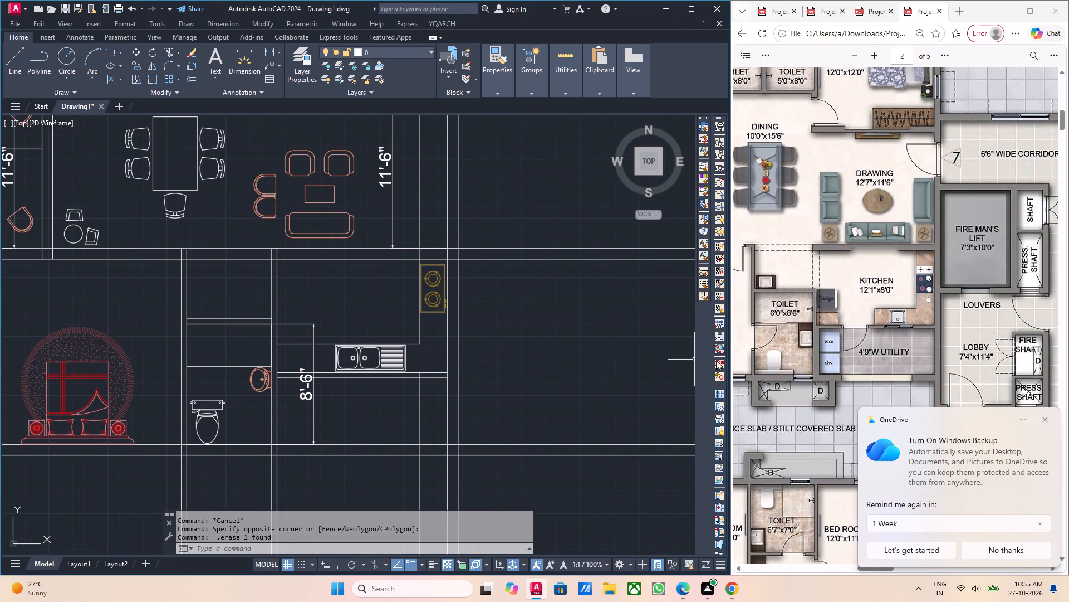
middle_drag(716, 360, 671, 363)
scroll(879, 346, up, 2)
scroll(872, 357, down, 5)
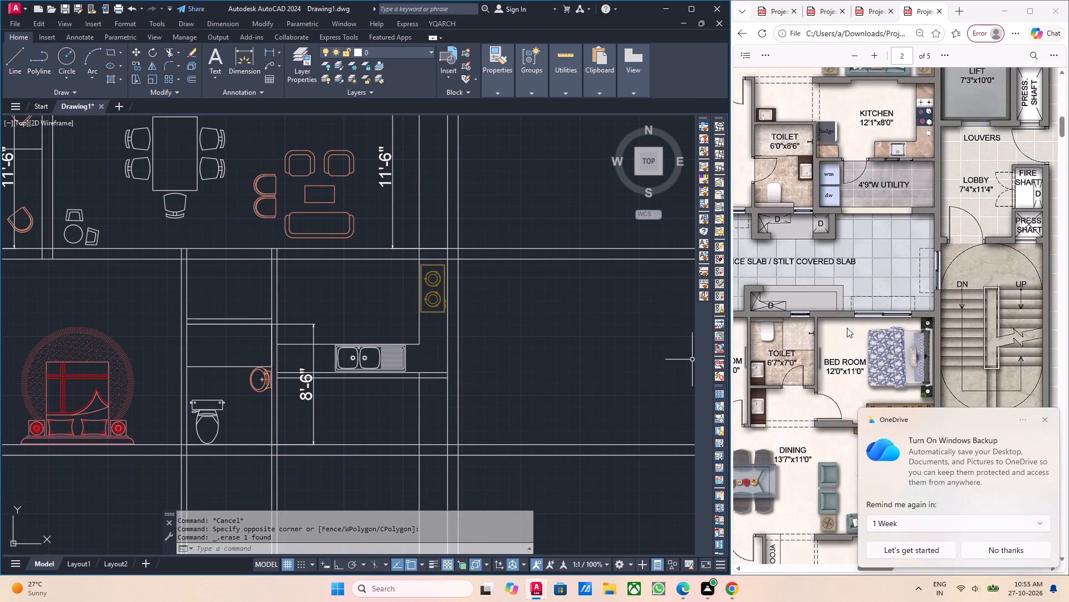
middle_drag(260, 296, 335, 363)
scroll(342, 357, down, 1)
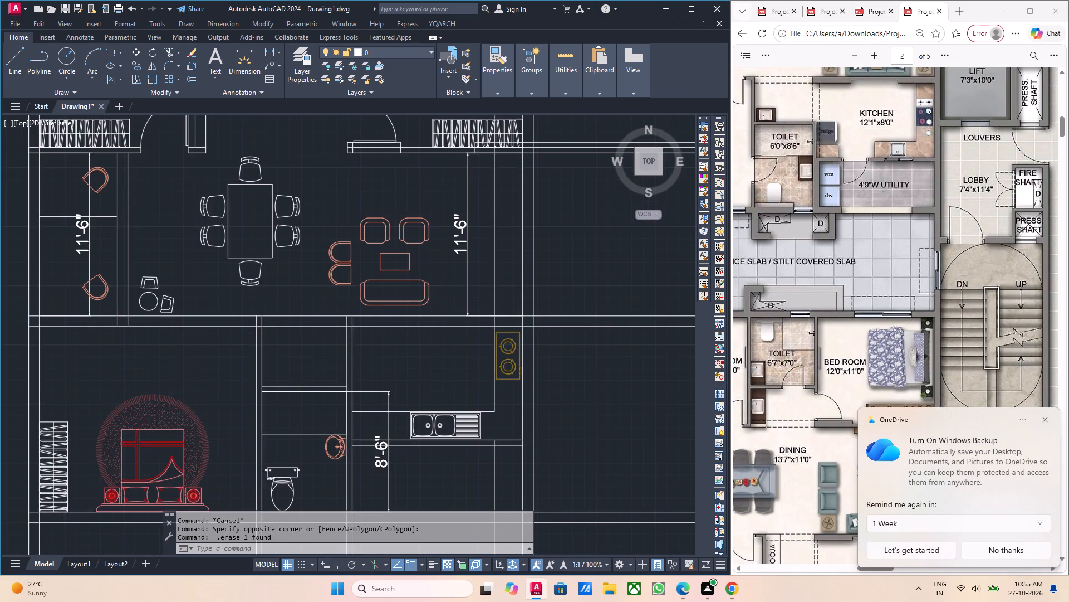
middle_drag(393, 387, 459, 352)
scroll(433, 373, up, 4)
middle_drag(471, 351, 461, 361)
middle_click(446, 343)
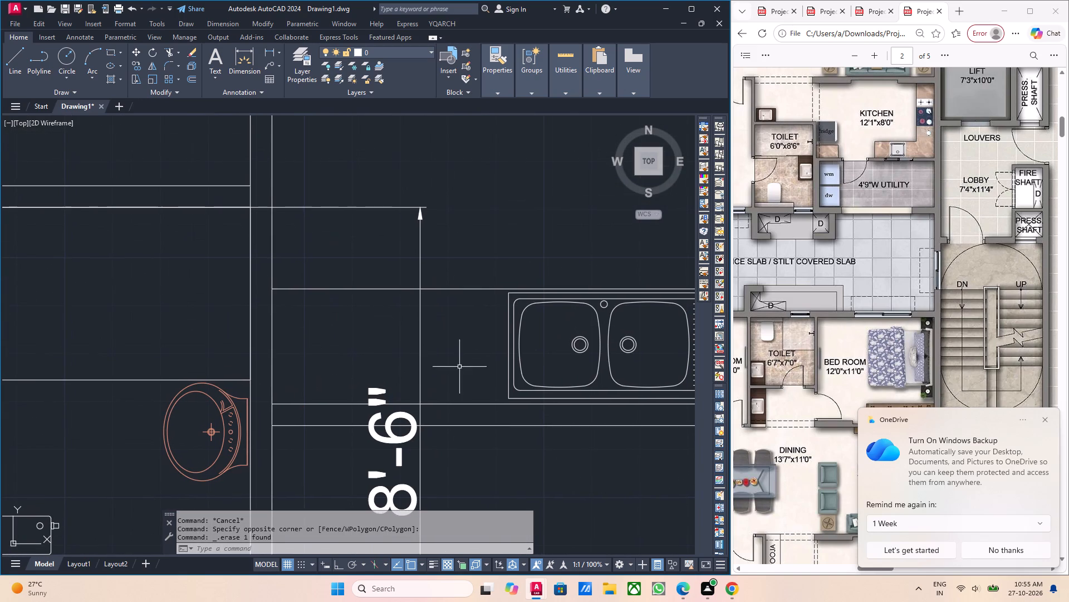
middle_click(459, 367)
middle_drag(488, 427, 428, 399)
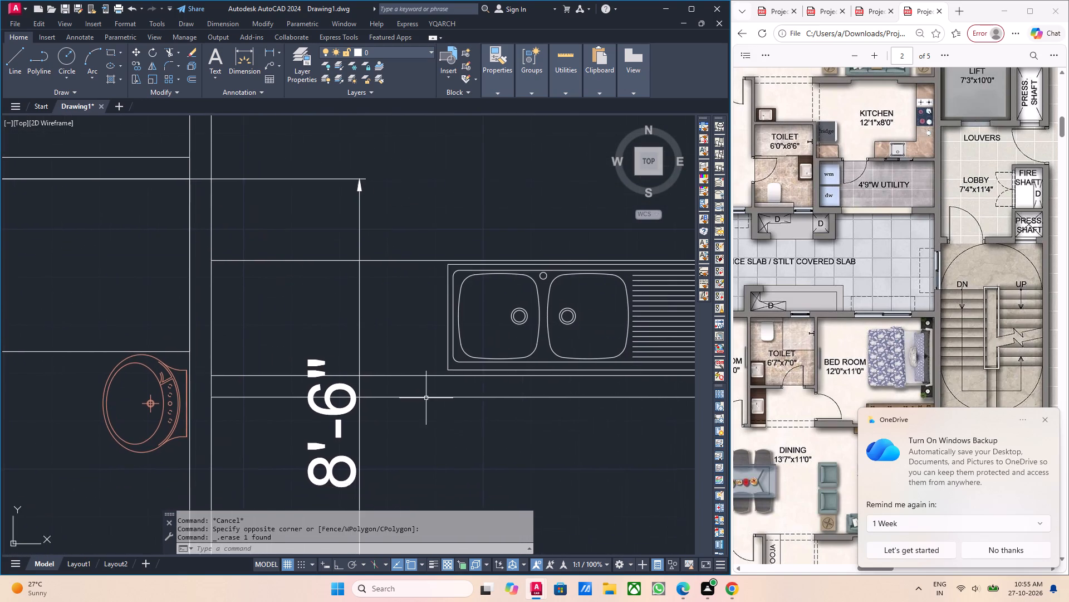
scroll(431, 398, down, 2)
middle_drag(498, 452, 444, 362)
scroll(469, 375, down, 1)
middle_drag(498, 396, 486, 391)
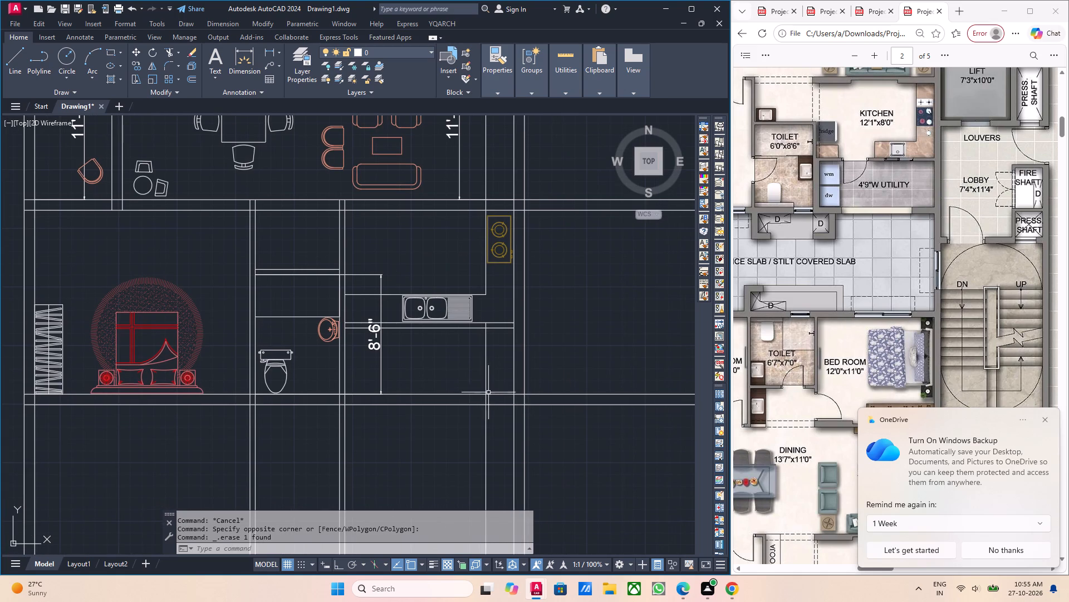
Measure the utility area's vertical depth from the bottom wall to the kitchen-utility partition using a linear dimension.
click(268, 47)
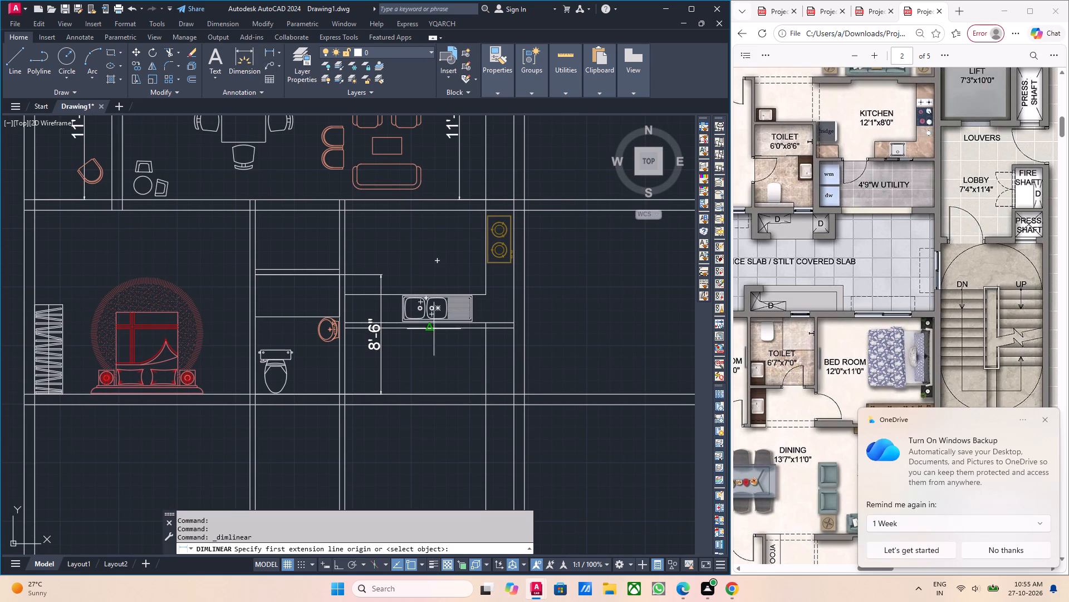
scroll(489, 370, up, 2)
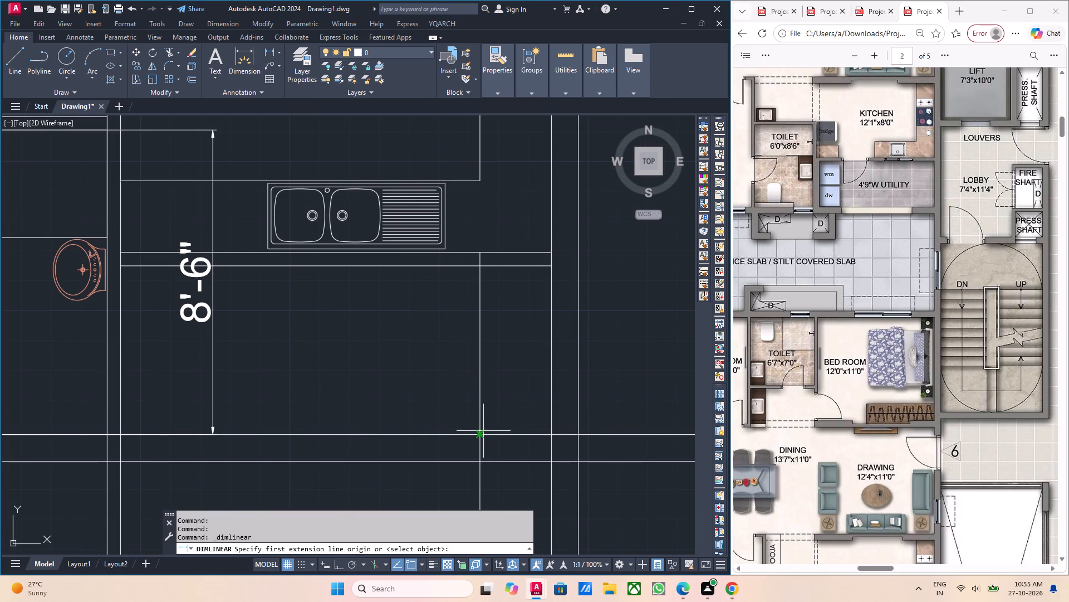
drag(551, 438, 551, 431)
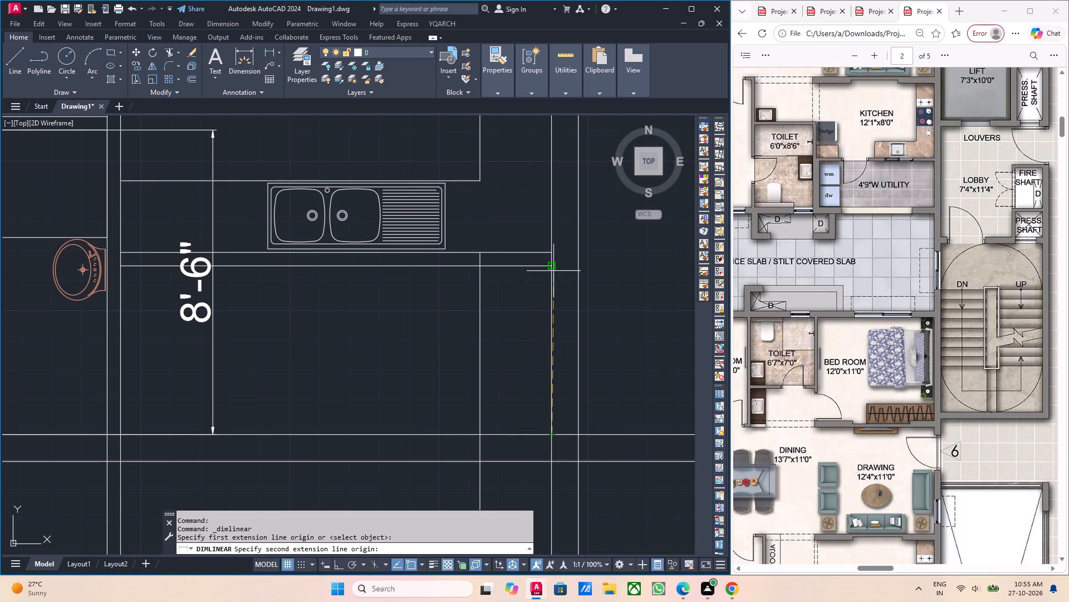
click(552, 266)
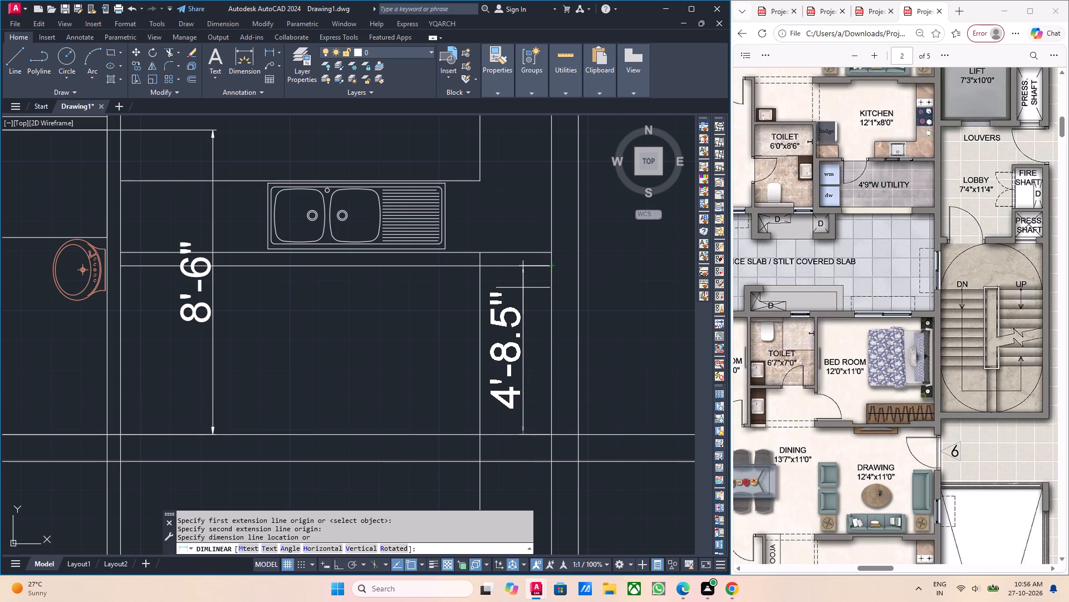
key(Escape)
Compare the drafted kitchen, partition and utility area with the kitchen and utility layout in the reference PDF.
scroll(351, 331, down, 2)
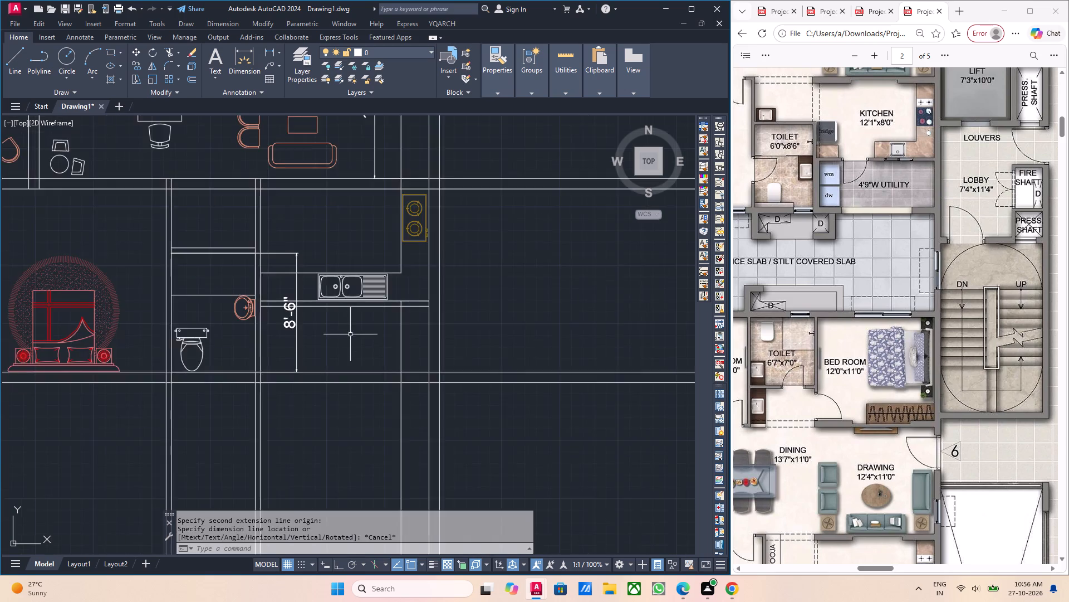
middle_drag(350, 344, 444, 371)
middle_drag(349, 359, 410, 358)
scroll(455, 333, up, 3)
middle_drag(456, 329, 469, 383)
middle_click(470, 368)
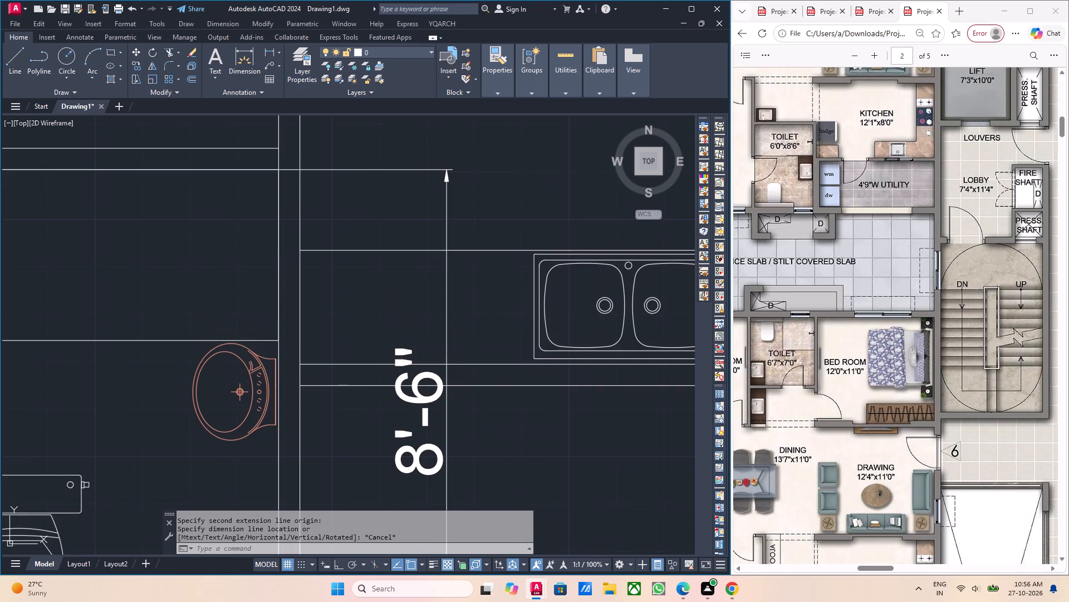
scroll(526, 362, down, 3)
middle_drag(567, 360, 539, 358)
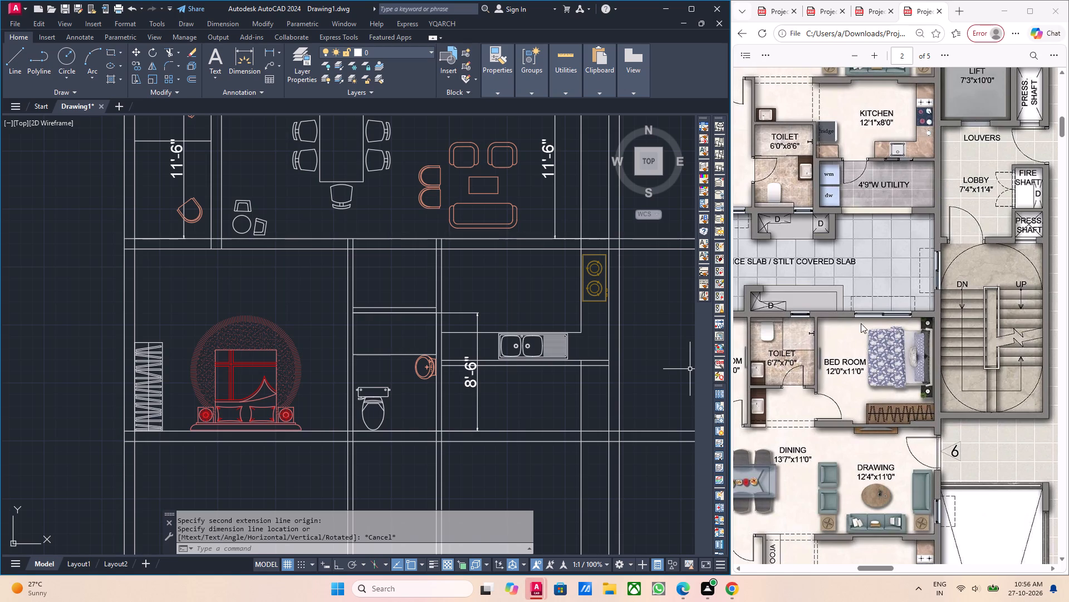
scroll(904, 204, up, 1)
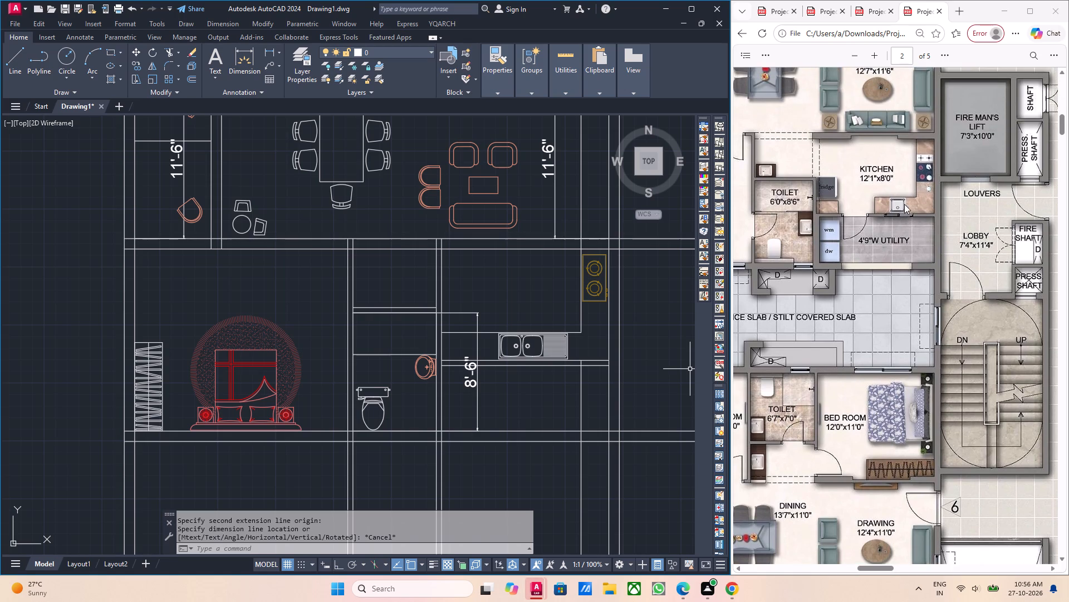
scroll(904, 204, up, 1)
middle_drag(758, 321, 795, 331)
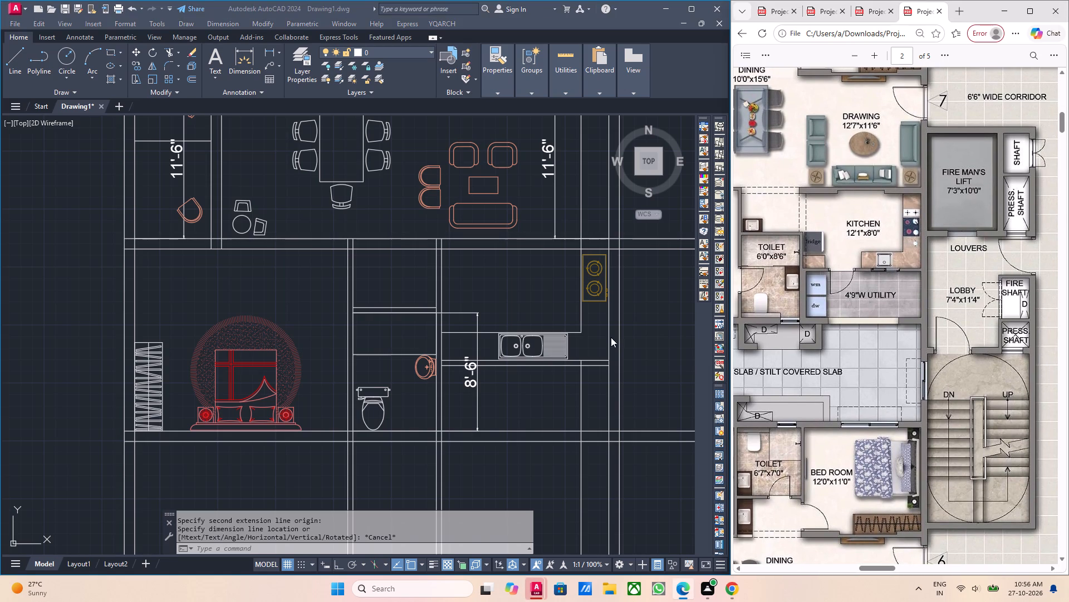
scroll(447, 366, up, 4)
scroll(447, 366, down, 1)
Draw a line from the kitchen-utility partition's upper left corner along its upper edge, with a 3' segment followed by a 6" segment.
middle_drag(446, 366, 425, 386)
middle_drag(425, 361, 394, 383)
middle_drag(418, 373, 382, 362)
middle_drag(425, 371, 385, 368)
key(l)
key(Return)
scroll(283, 371, up, 2)
click(360, 332)
middle_drag(419, 358, 288, 328)
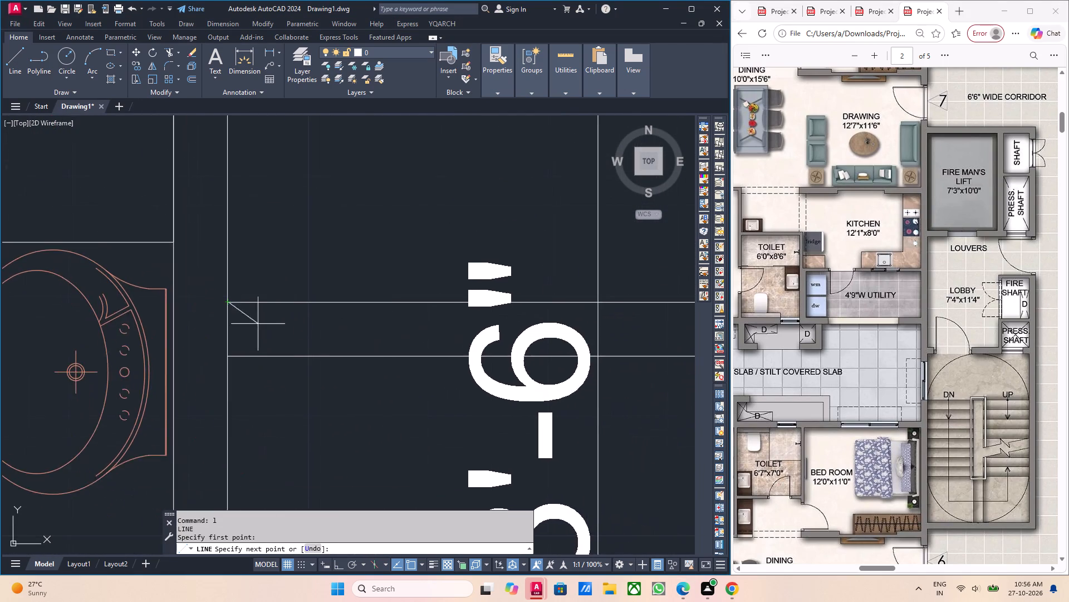
scroll(349, 324, down, 2)
middle_drag(433, 324, 433, 317)
scroll(483, 308, up, 1)
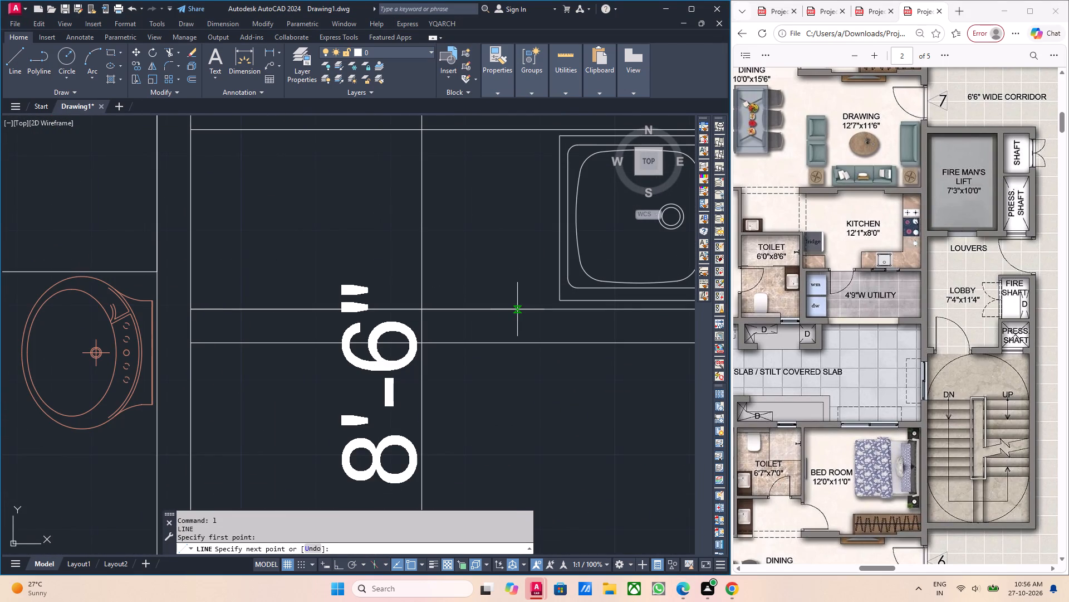
text(3')
key(Return)
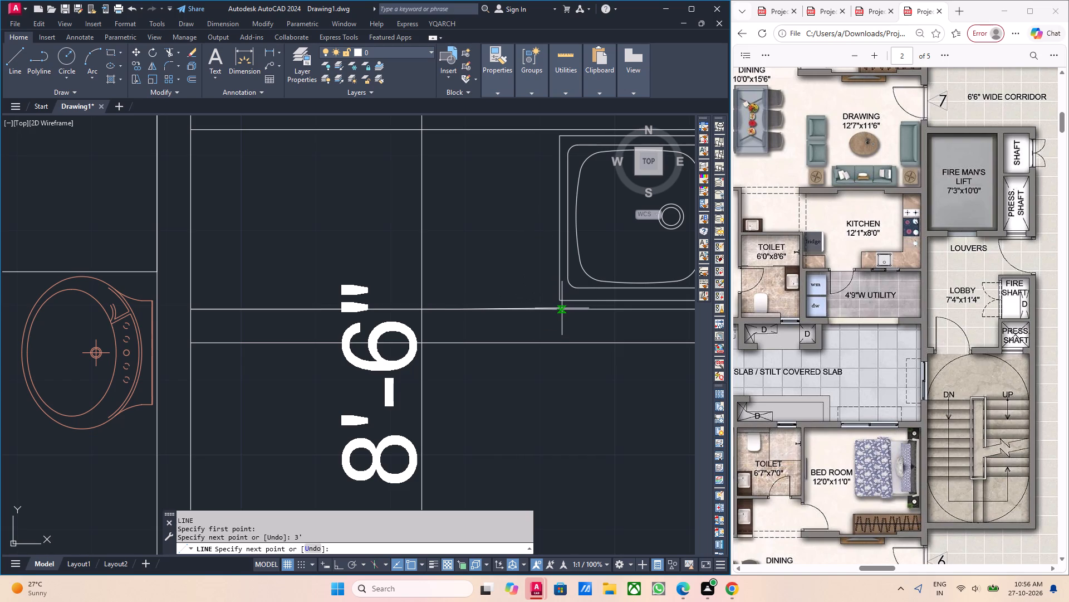
key(6)
key(shift+quotedbl)
key(Return)
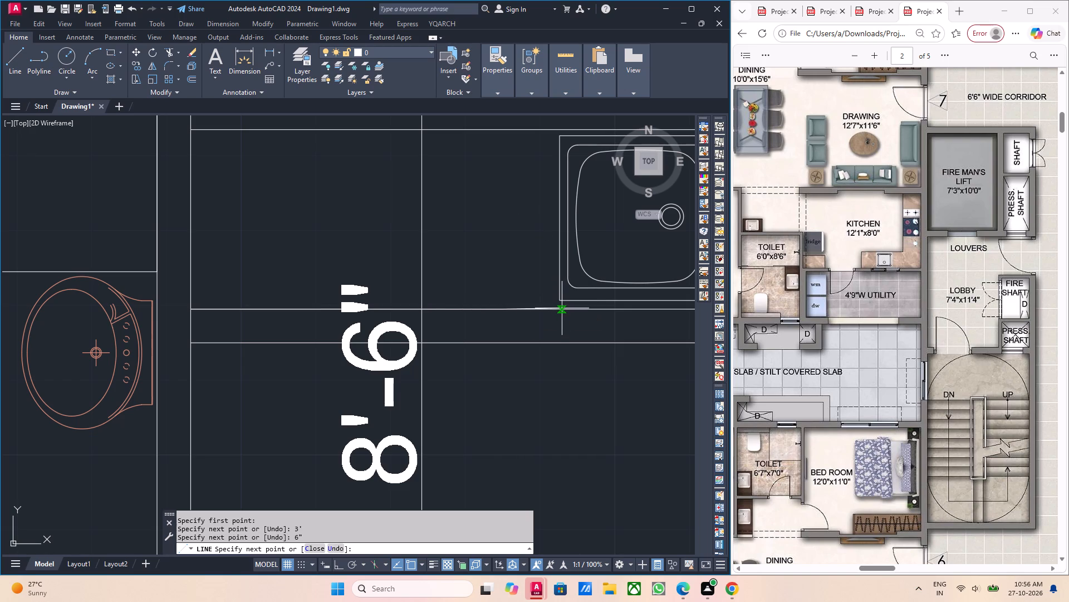
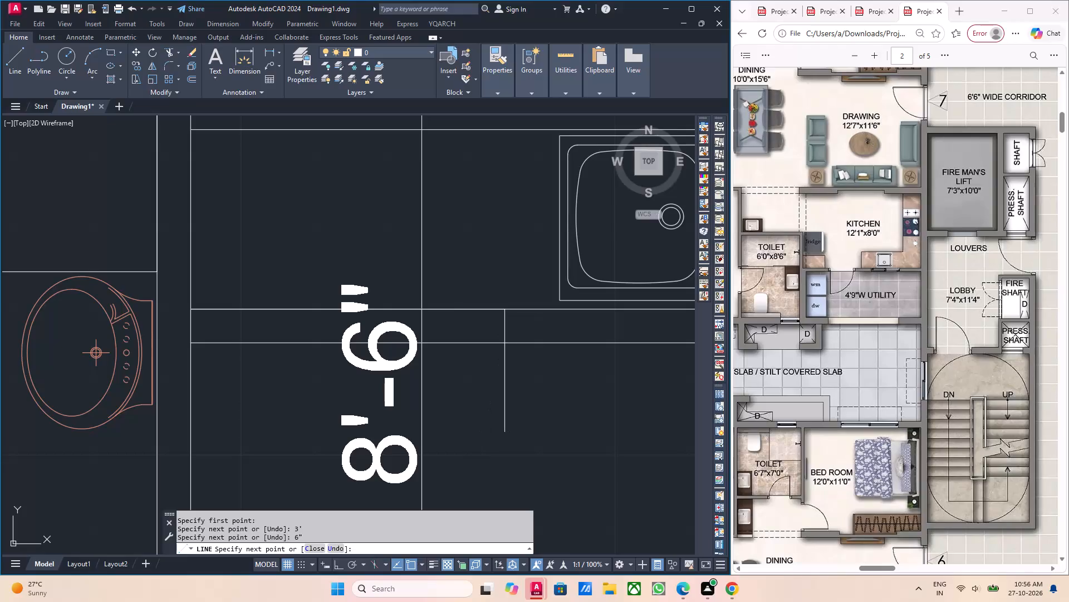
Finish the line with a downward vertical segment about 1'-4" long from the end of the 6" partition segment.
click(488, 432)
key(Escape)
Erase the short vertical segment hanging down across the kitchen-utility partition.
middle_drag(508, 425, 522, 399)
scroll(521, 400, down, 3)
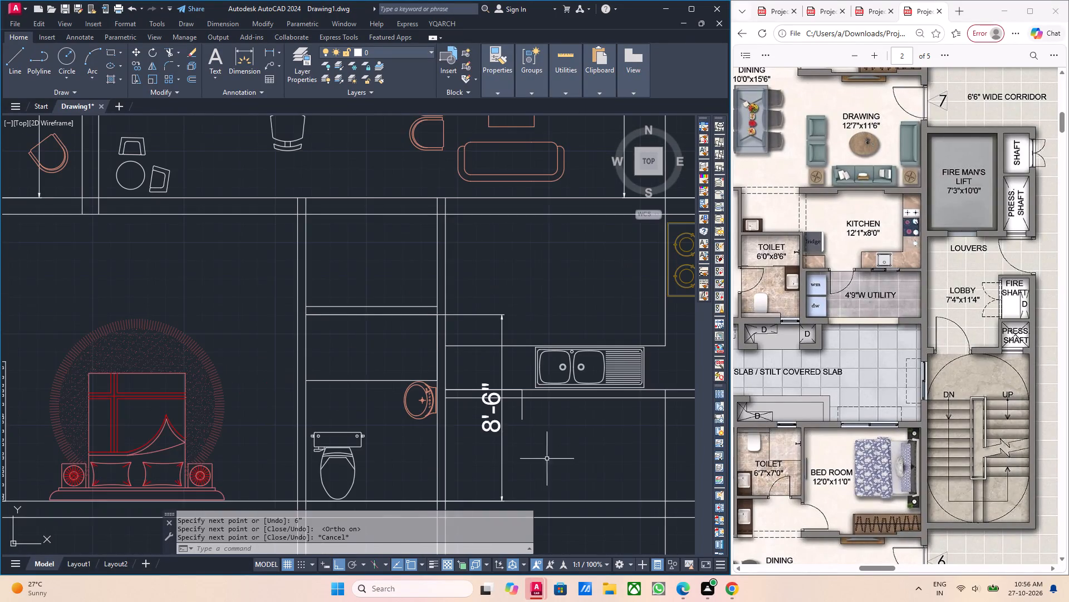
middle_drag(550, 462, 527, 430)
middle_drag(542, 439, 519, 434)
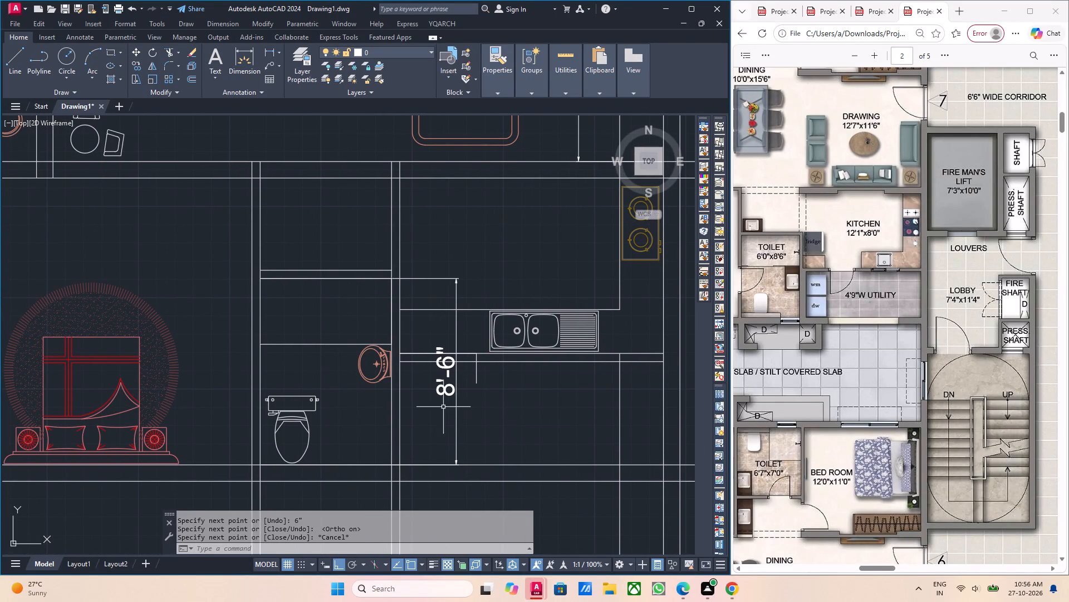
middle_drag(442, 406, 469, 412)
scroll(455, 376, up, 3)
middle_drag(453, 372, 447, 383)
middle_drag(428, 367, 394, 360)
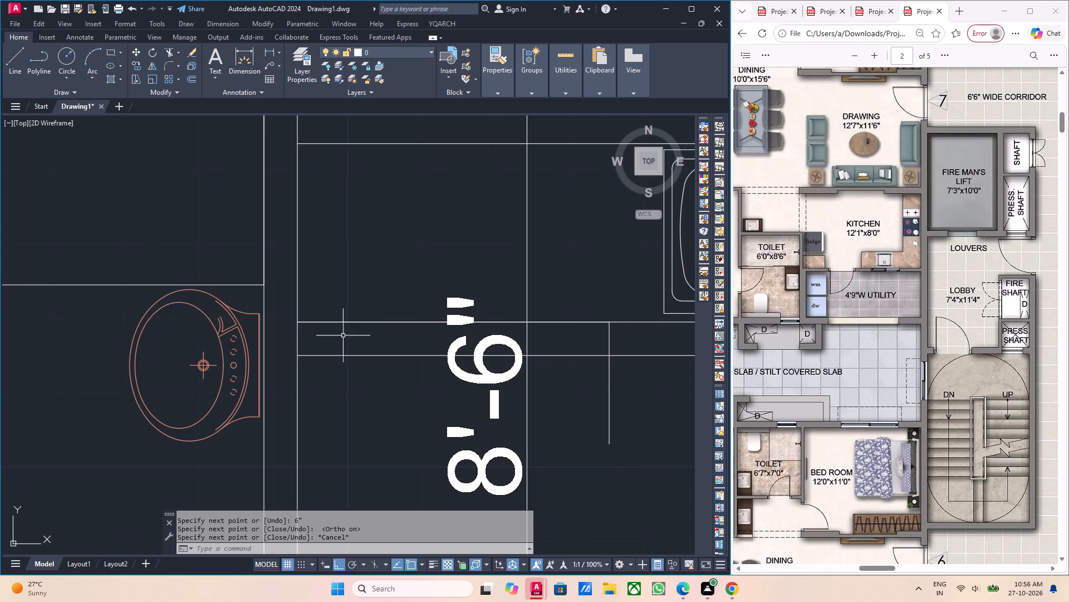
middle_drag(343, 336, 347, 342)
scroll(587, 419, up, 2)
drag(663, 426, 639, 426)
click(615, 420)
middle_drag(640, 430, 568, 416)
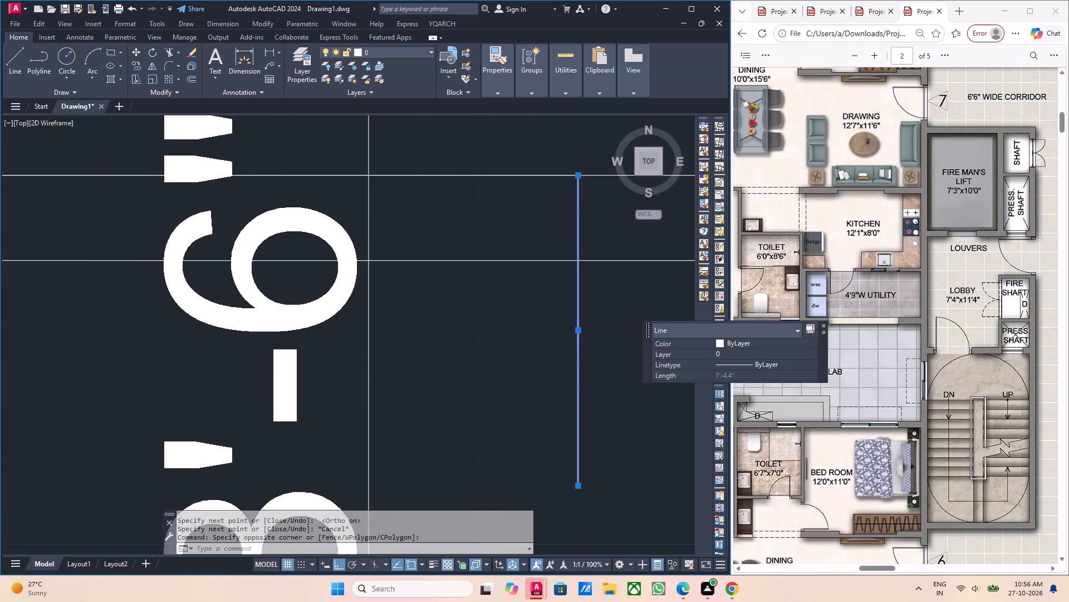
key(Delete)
Erase the 3' and 6" line segments lying along the kitchen-utility partition's upper edge.
scroll(545, 426, down, 2)
middle_drag(532, 422, 542, 472)
click(517, 378)
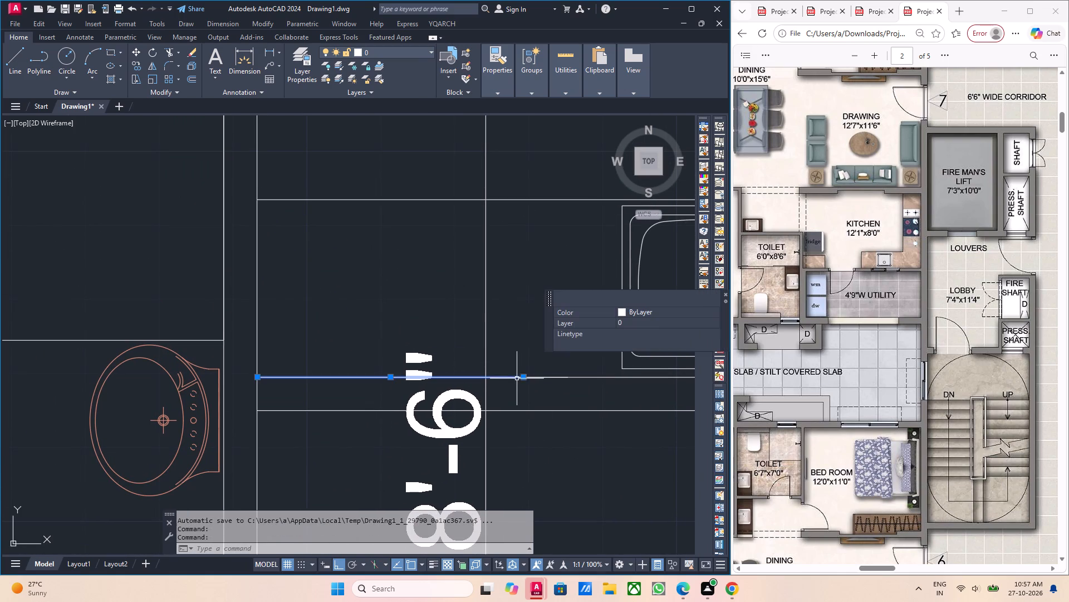
middle_drag(546, 416, 521, 413)
key(Delete)
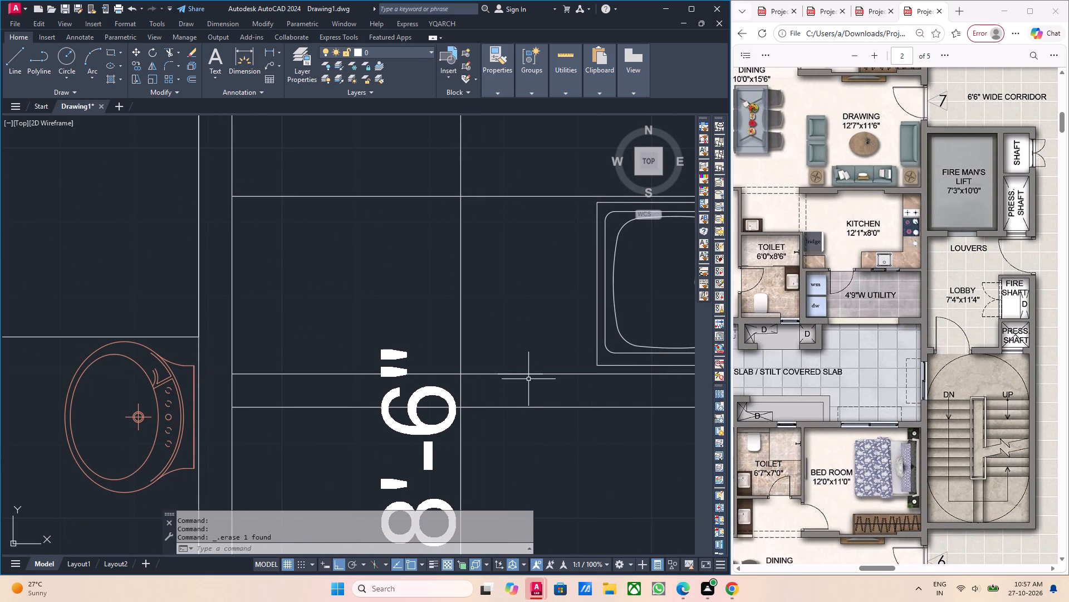
click(522, 373)
key(Delete)
Draw a line from the partition's upper left corner, 1' along its upper edge and then about 4'-7" vertically up into the kitchen.
middle_drag(546, 418, 547, 439)
middle_click(548, 435)
middle_drag(538, 433, 553, 433)
middle_drag(550, 429, 558, 435)
middle_click(433, 430)
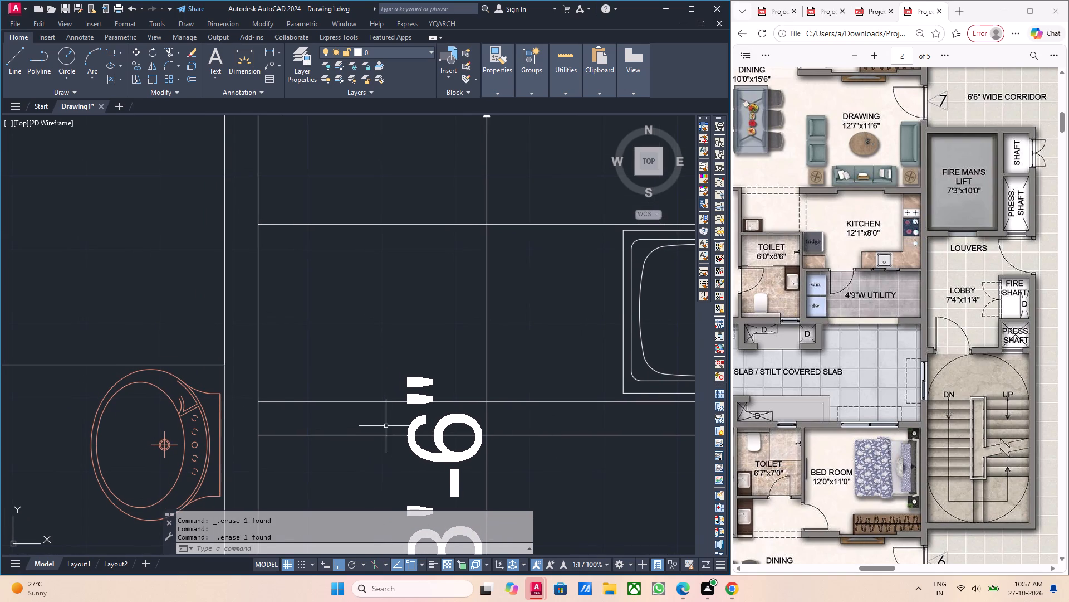
middle_click(381, 420)
key(l)
key(Return)
scroll(252, 409, up, 3)
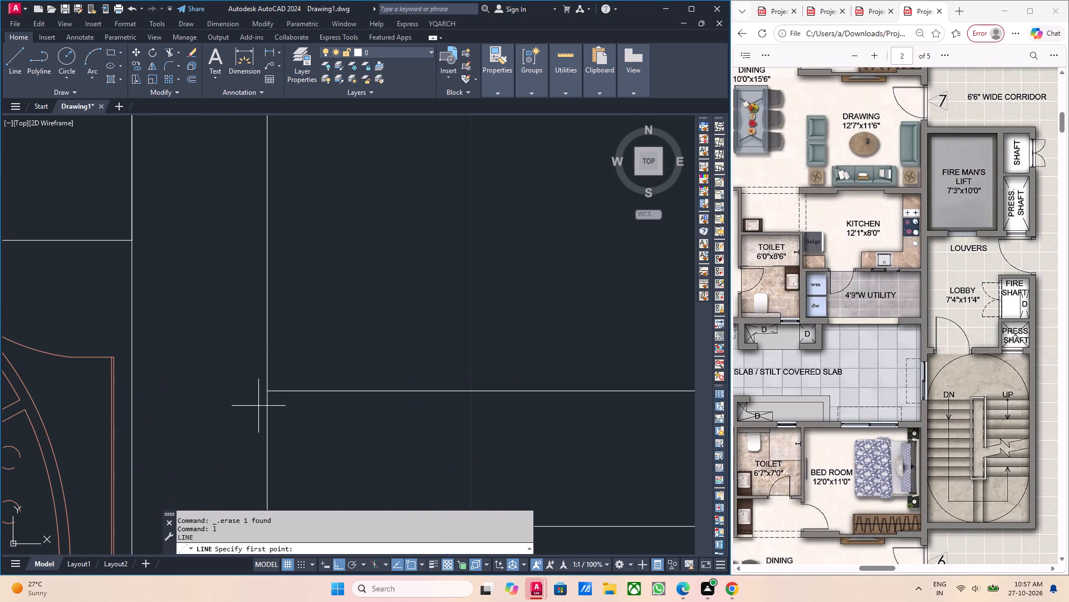
click(264, 389)
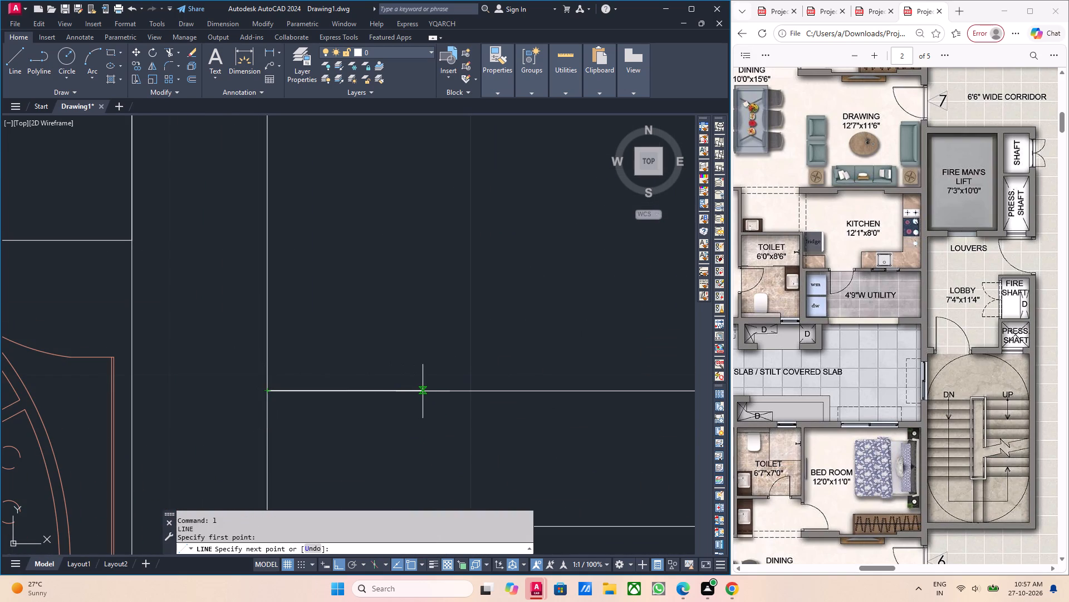
text(1')
key(Return)
scroll(429, 400, down, 2)
middle_drag(538, 462, 539, 475)
scroll(513, 308, down, 3)
middle_drag(513, 308, 513, 353)
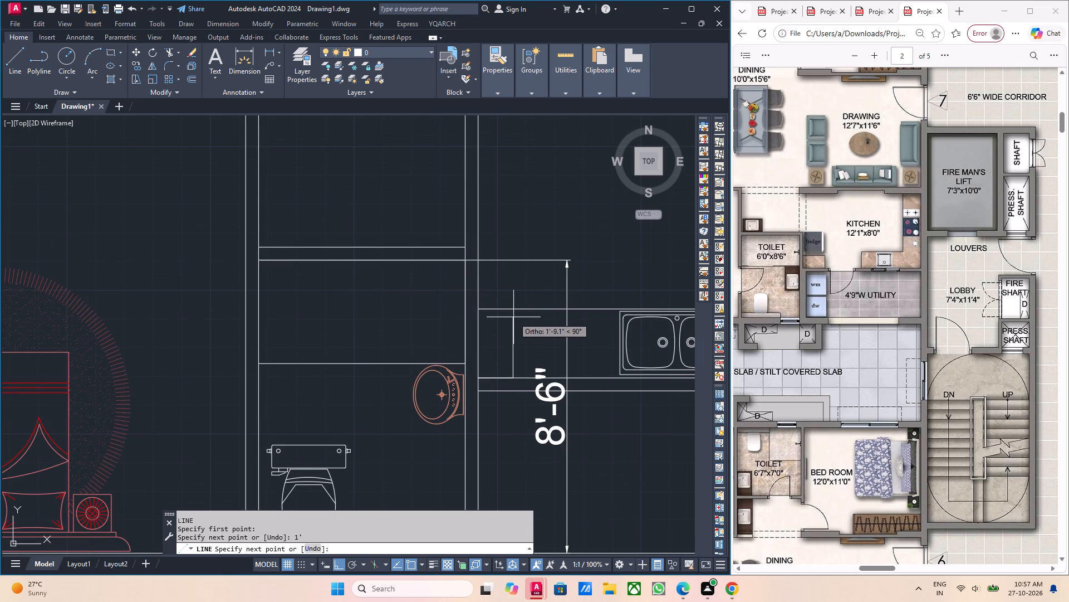
click(522, 219)
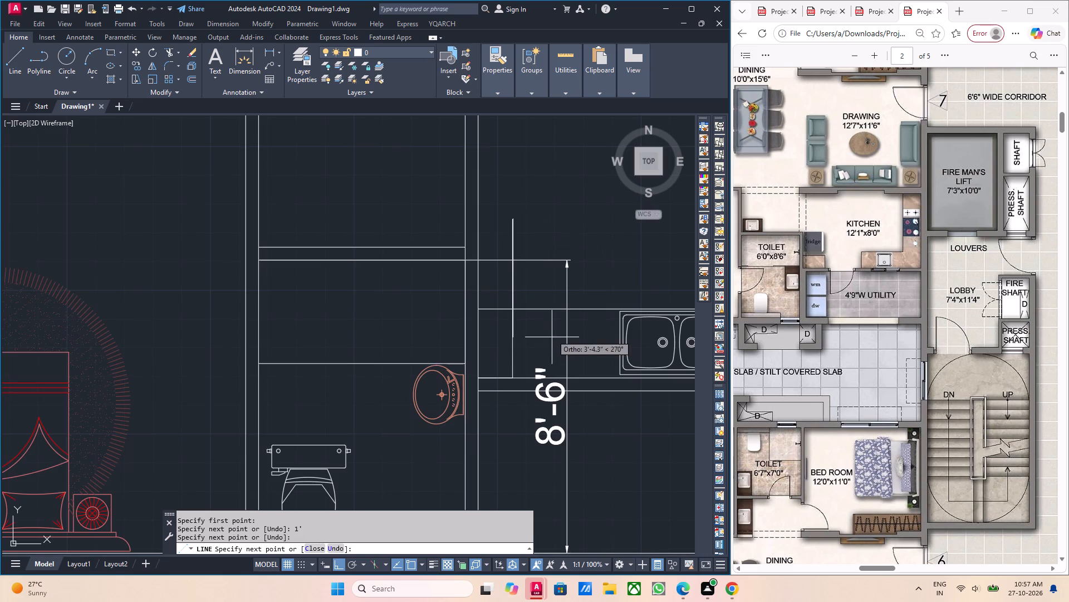
key(grave)
key(grave)
key(Escape)
Offset the new vertical kitchen line 1' toward the sink.
scroll(499, 384, up, 2)
middle_drag(542, 387, 472, 379)
middle_drag(477, 371, 463, 370)
scroll(456, 365, up, 2)
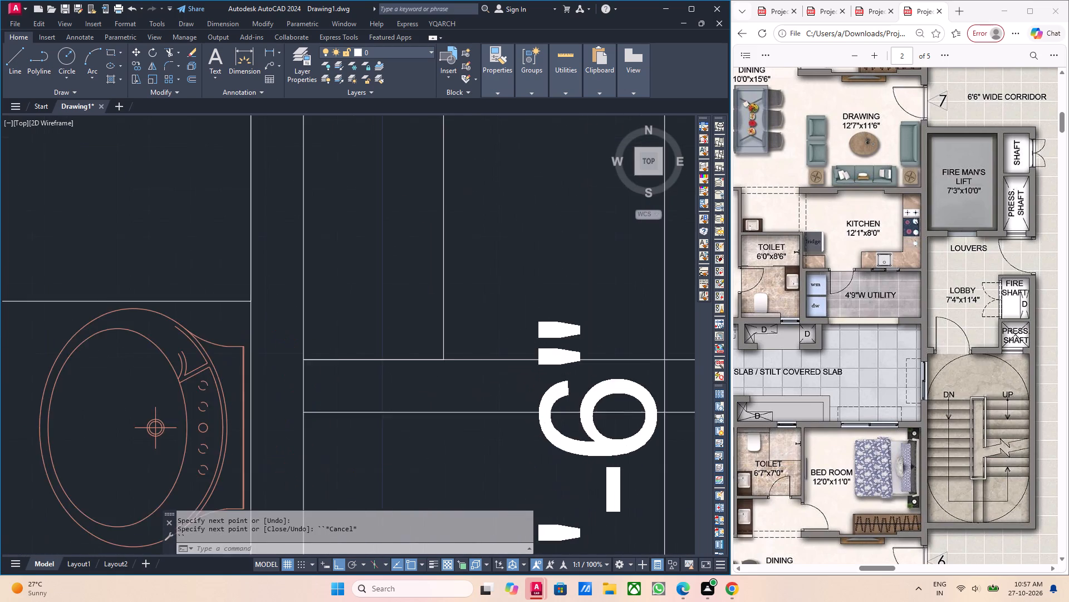
drag(448, 339, 427, 332)
click(400, 320)
middle_drag(486, 346, 467, 352)
middle_drag(457, 355, 440, 361)
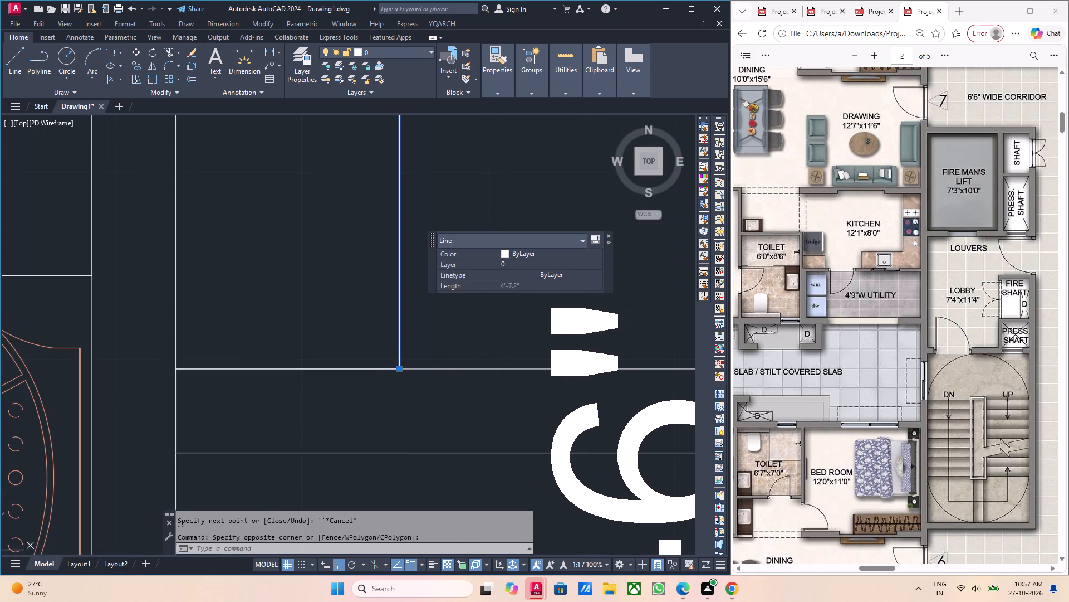
key(o)
key(Return)
drag(397, 369, 410, 369)
text(1')
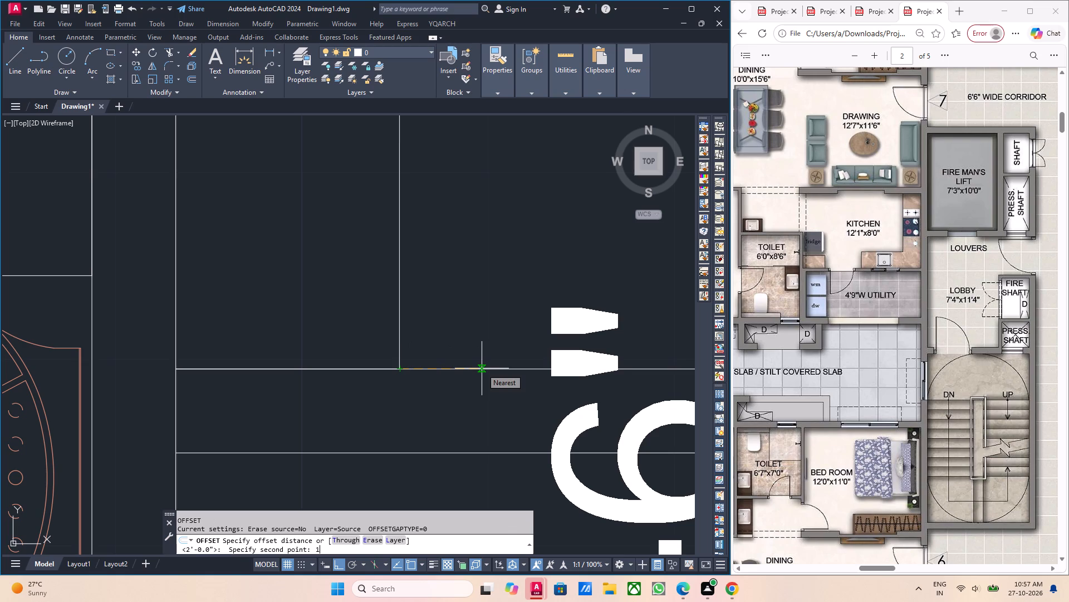
key(Return)
scroll(473, 332, down, 3)
click(484, 319)
middle_drag(487, 319, 454, 348)
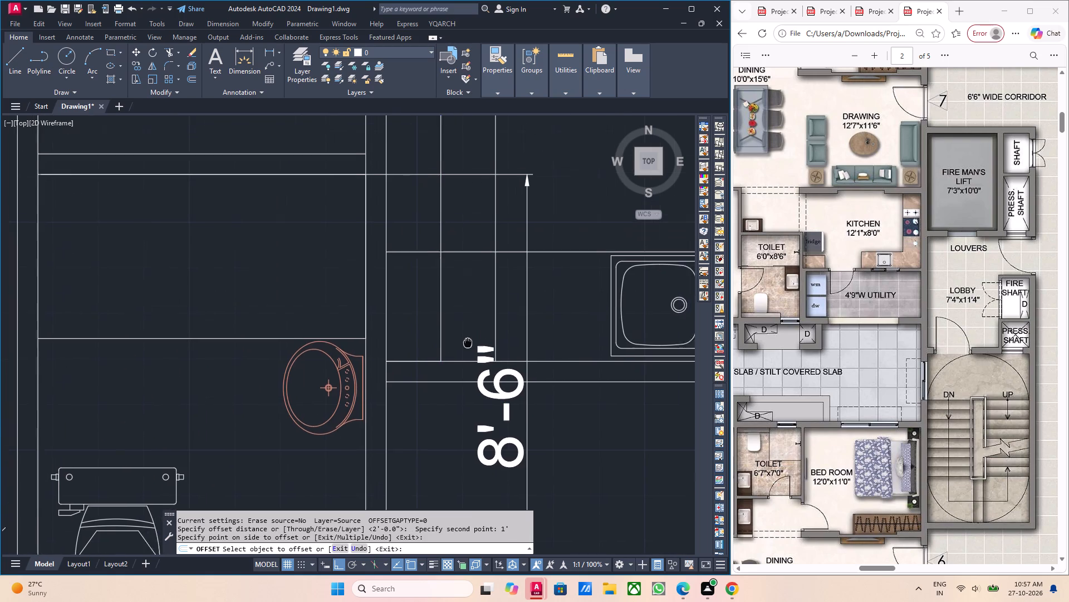
middle_drag(454, 348, 448, 350)
key(grave)
key(Escape)
scroll(437, 387, up, 1)
key(Escape)
Measure the horizontal distance from the offset vertical line to the sink's left edge with a linear dimension.
middle_drag(439, 387, 407, 403)
middle_drag(410, 426, 404, 445)
scroll(405, 440, up, 1)
middle_drag(405, 445, 400, 458)
middle_drag(383, 444, 383, 453)
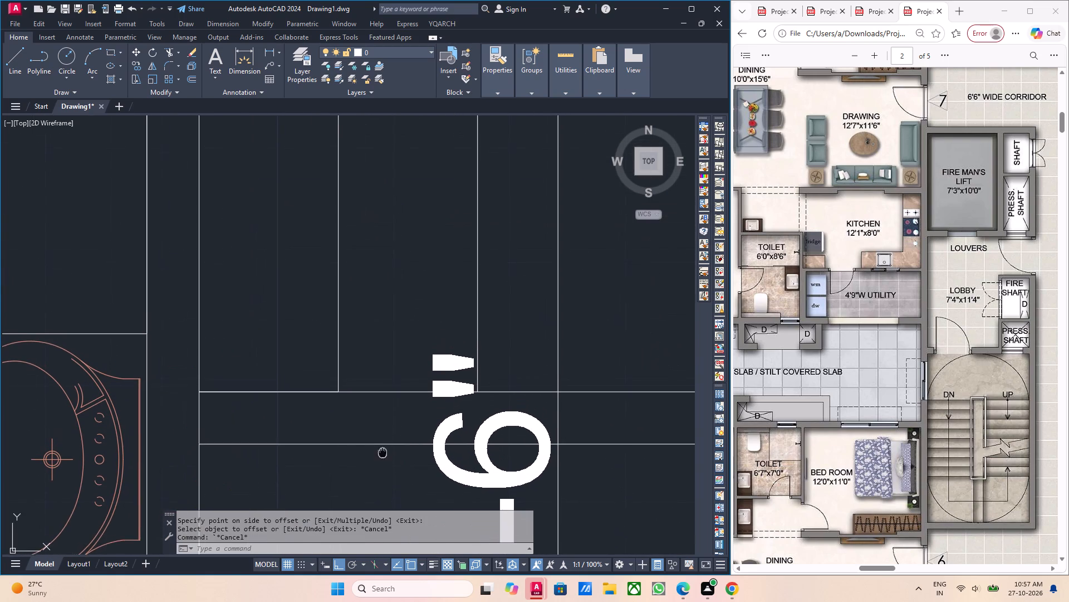
middle_drag(383, 453, 378, 477)
middle_drag(379, 477, 379, 488)
scroll(359, 400, down, 3)
scroll(364, 418, up, 1)
middle_click(366, 427)
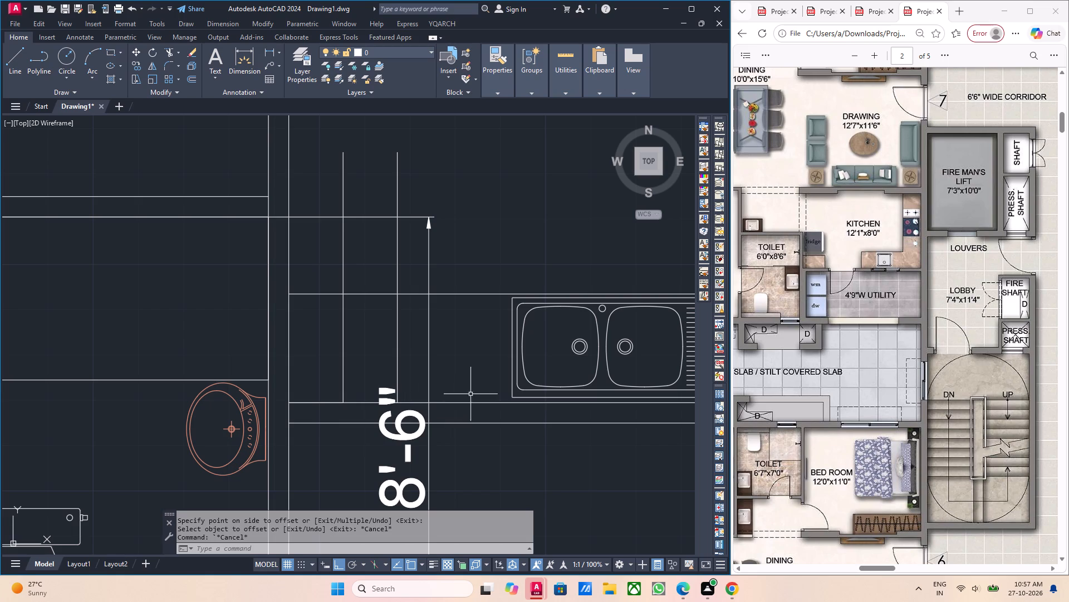
scroll(427, 408, up, 2)
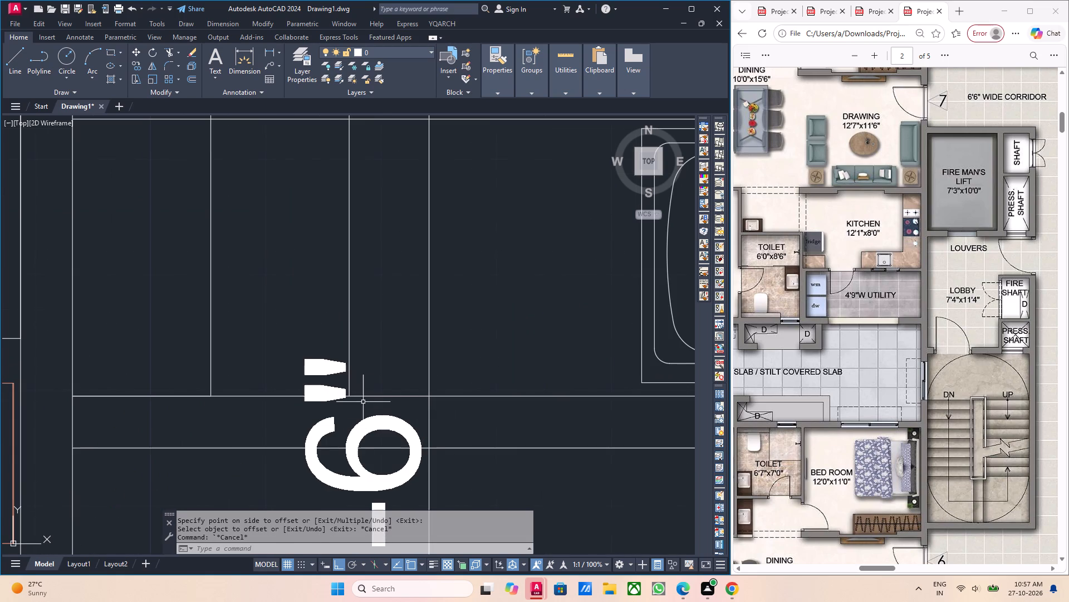
click(265, 48)
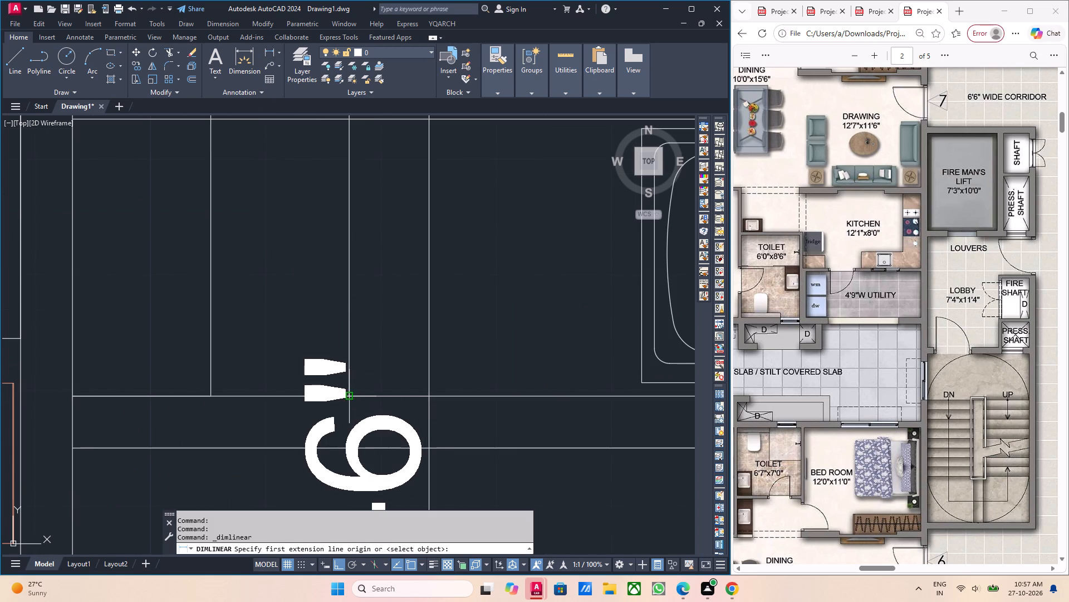
click(348, 397)
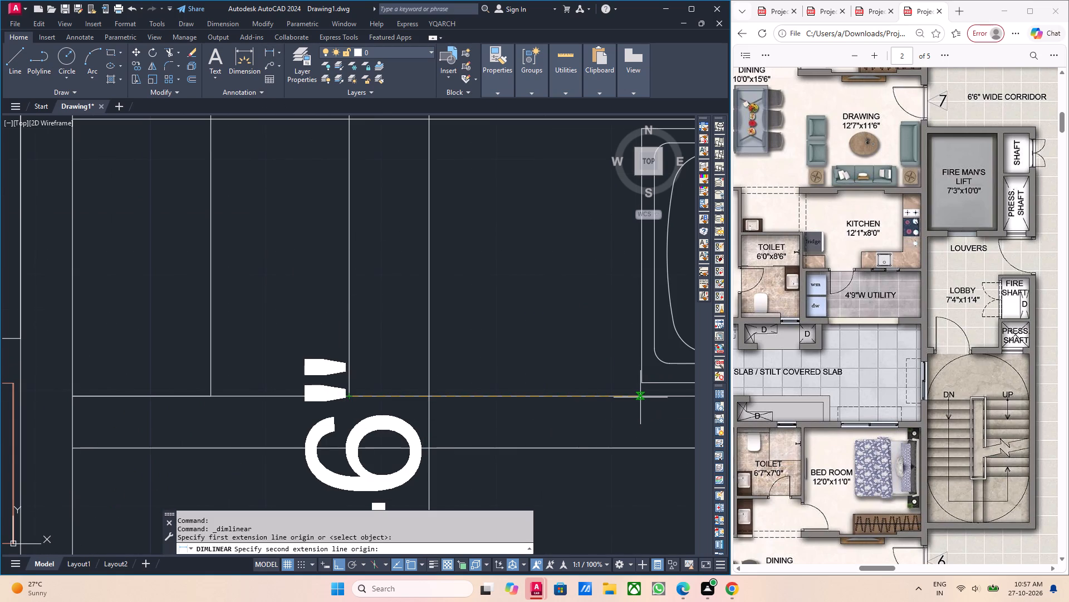
click(640, 397)
scroll(641, 475, down, 3)
middle_drag(648, 496, 551, 430)
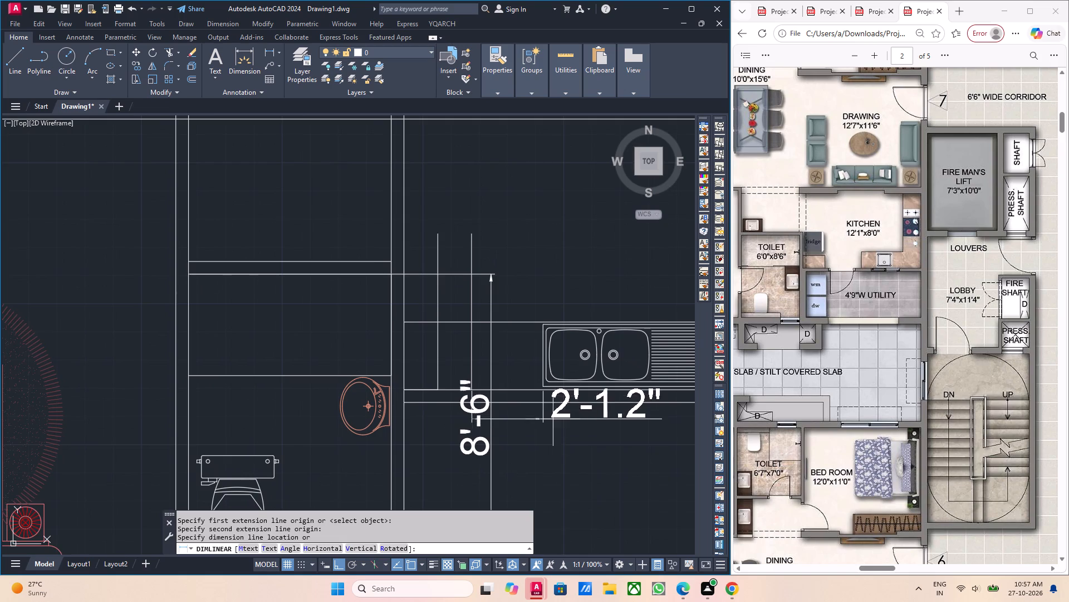
middle_drag(533, 416, 503, 416)
middle_drag(590, 430, 508, 381)
key(Escape)
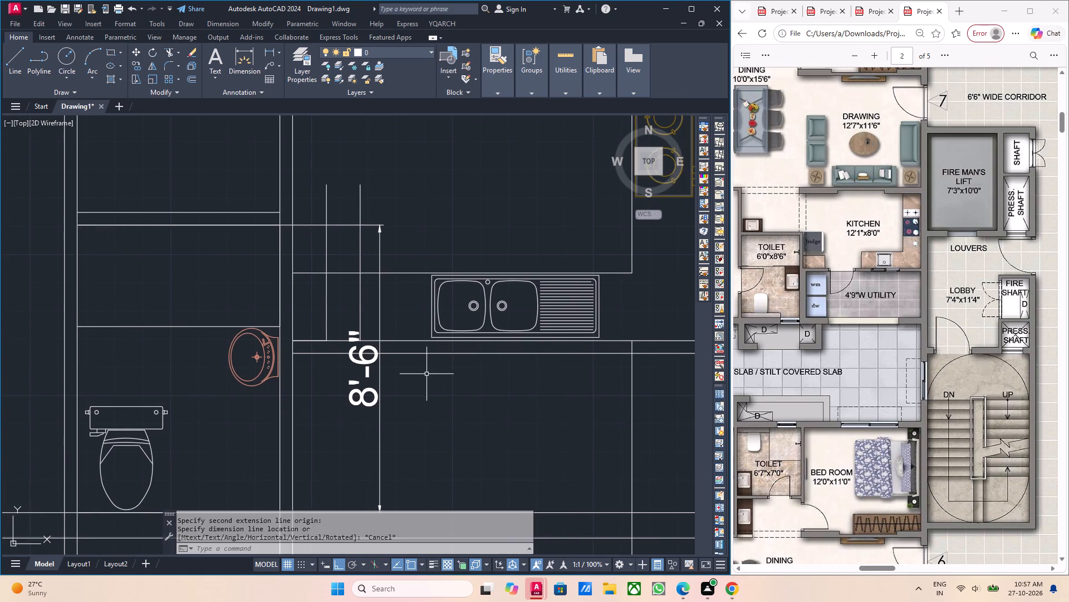
Measure the horizontal distance from the sink's lower left corner to the 8'-6" dimension line at the partition's upper edge.
middle_drag(432, 380, 523, 401)
scroll(493, 368, up, 4)
scroll(549, 369, down, 1)
middle_drag(491, 387, 411, 404)
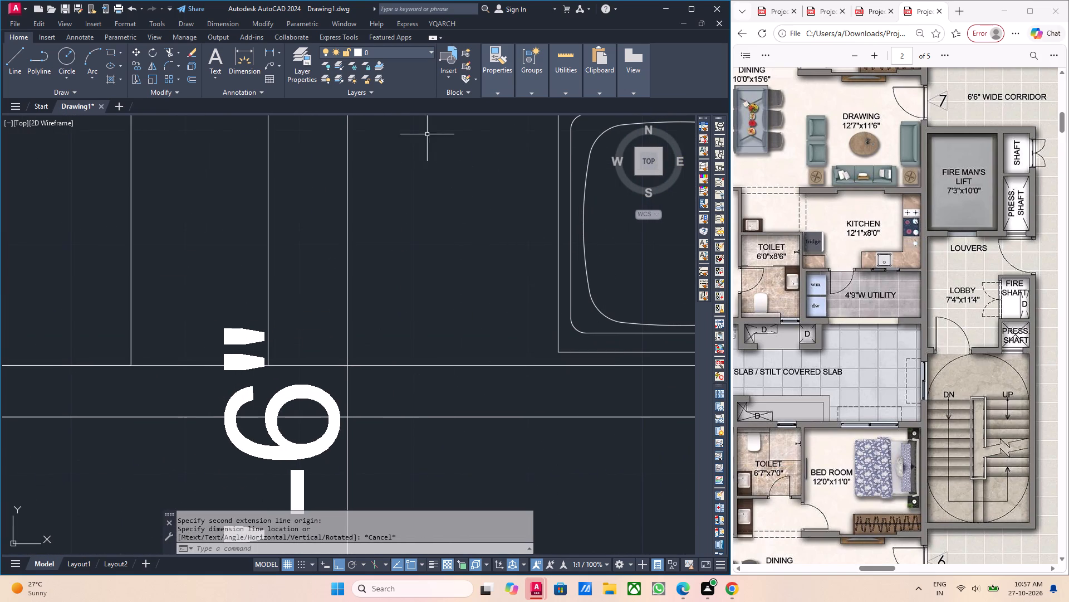
click(266, 46)
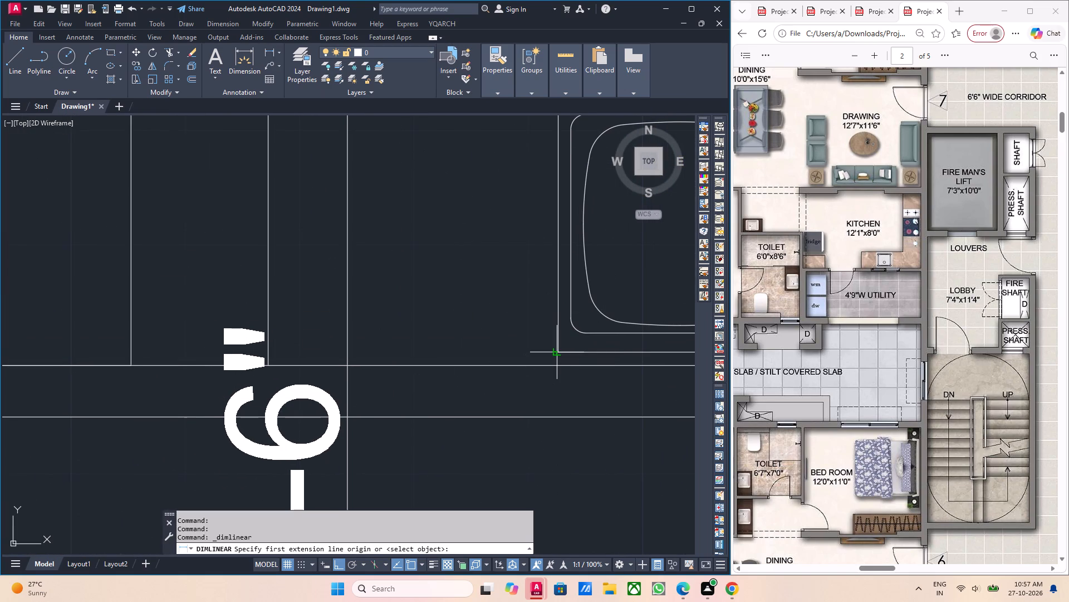
click(558, 349)
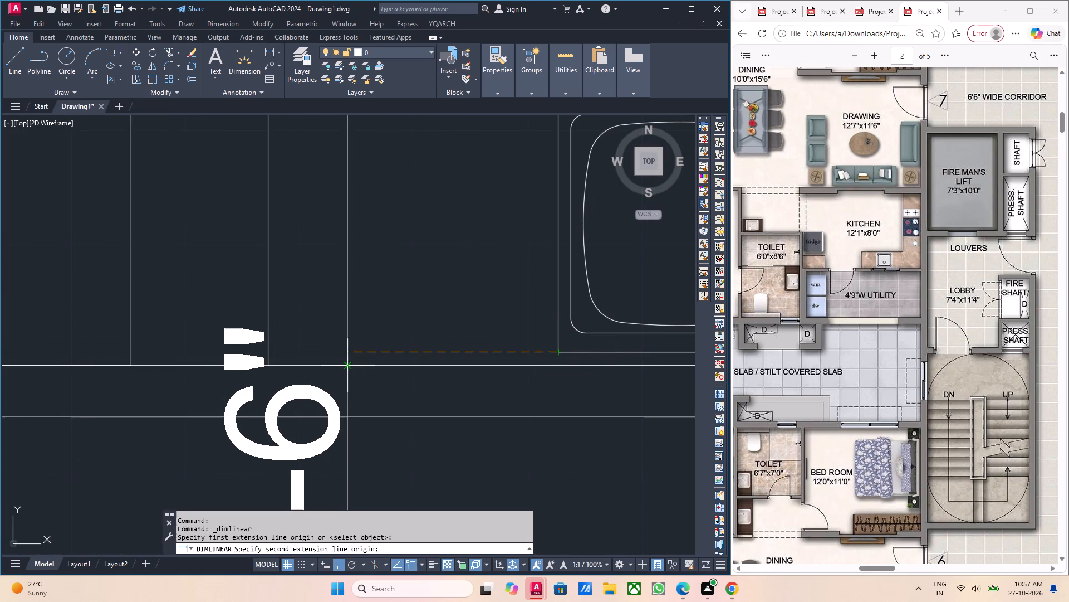
click(347, 367)
scroll(406, 421, down, 2)
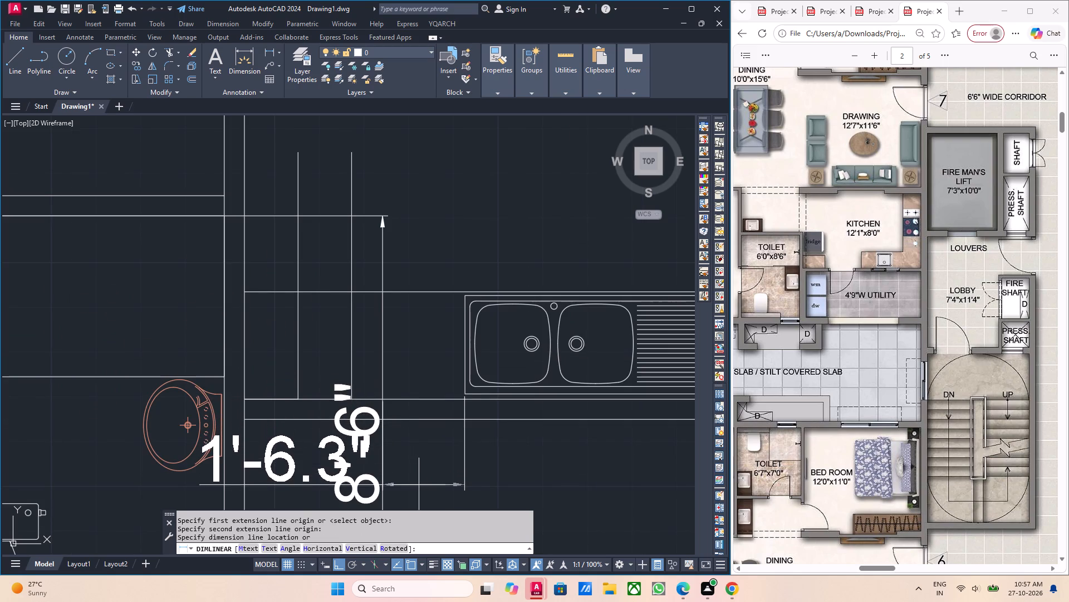
key(Escape)
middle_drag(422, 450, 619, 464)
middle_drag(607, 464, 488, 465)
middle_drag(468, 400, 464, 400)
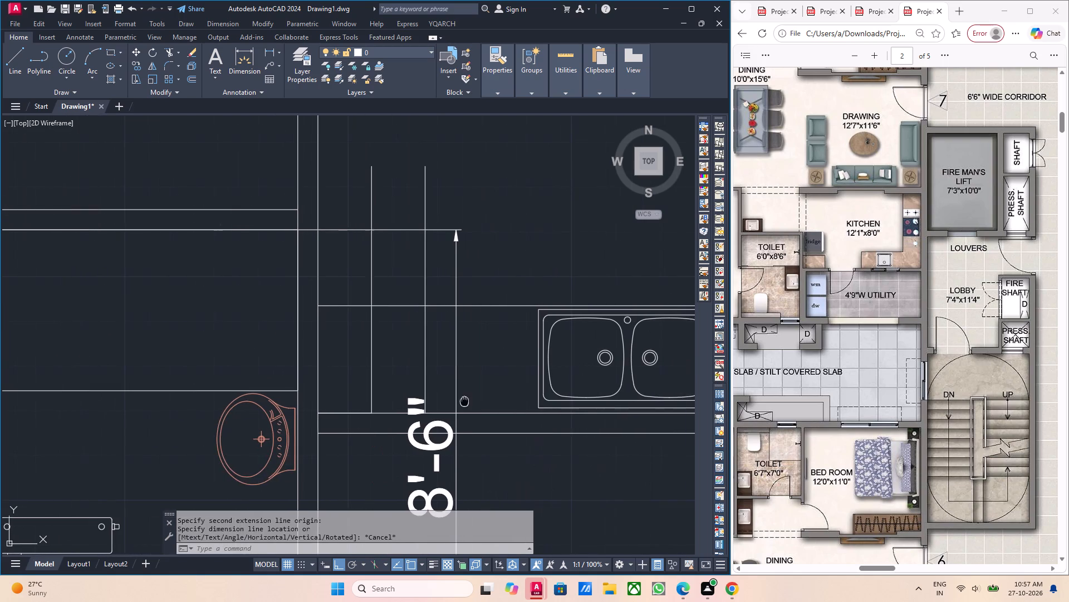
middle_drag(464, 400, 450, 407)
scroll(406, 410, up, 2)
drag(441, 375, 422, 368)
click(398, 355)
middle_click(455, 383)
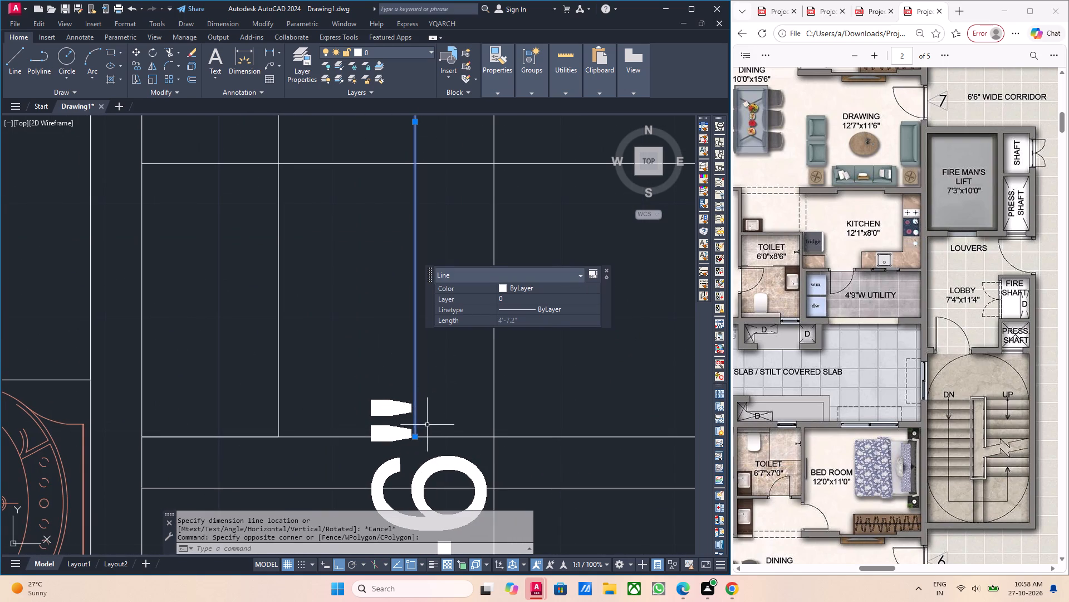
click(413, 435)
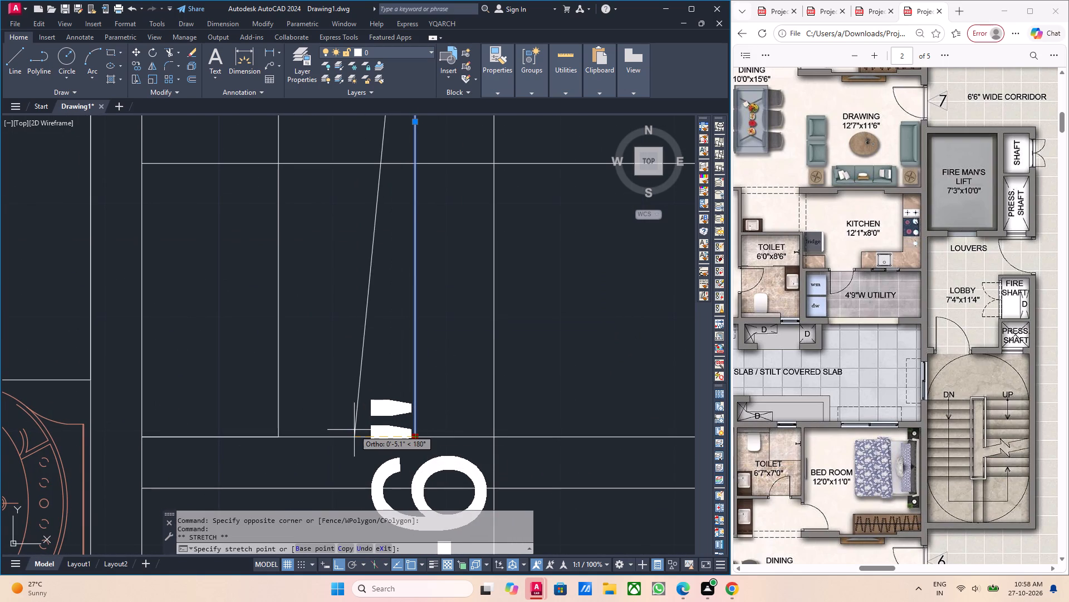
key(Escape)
Move the offset vertical line 0.5' left along the partition's upper edge, toward the first vertical line.
drag(421, 350, 414, 344)
click(388, 332)
middle_drag(488, 353, 483, 352)
key(m)
key(Return)
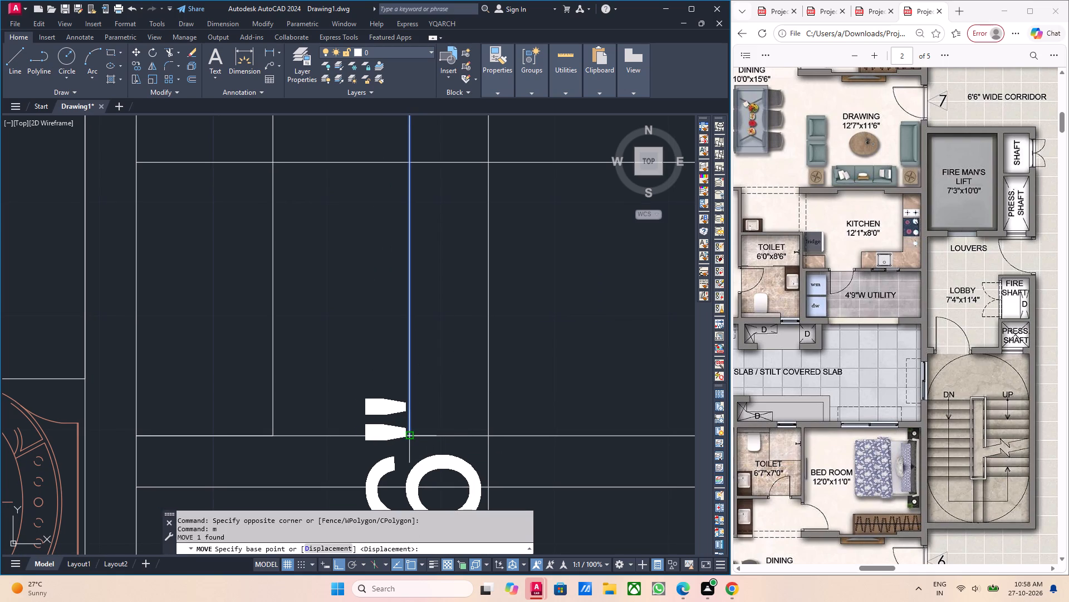
click(407, 434)
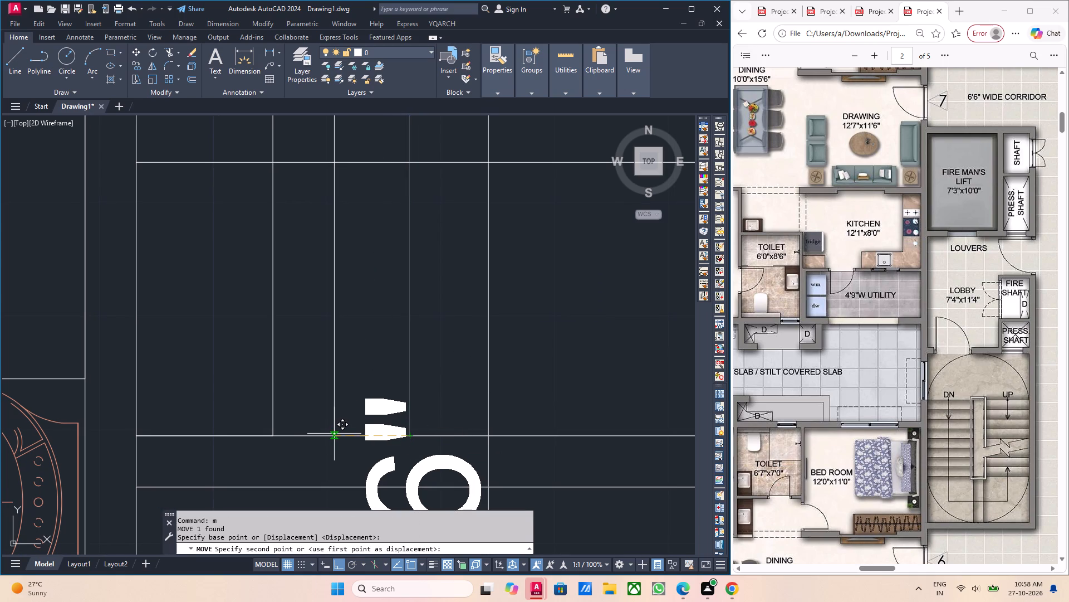
text(0.)
key(5)
key(apostrophe)
key(Return)
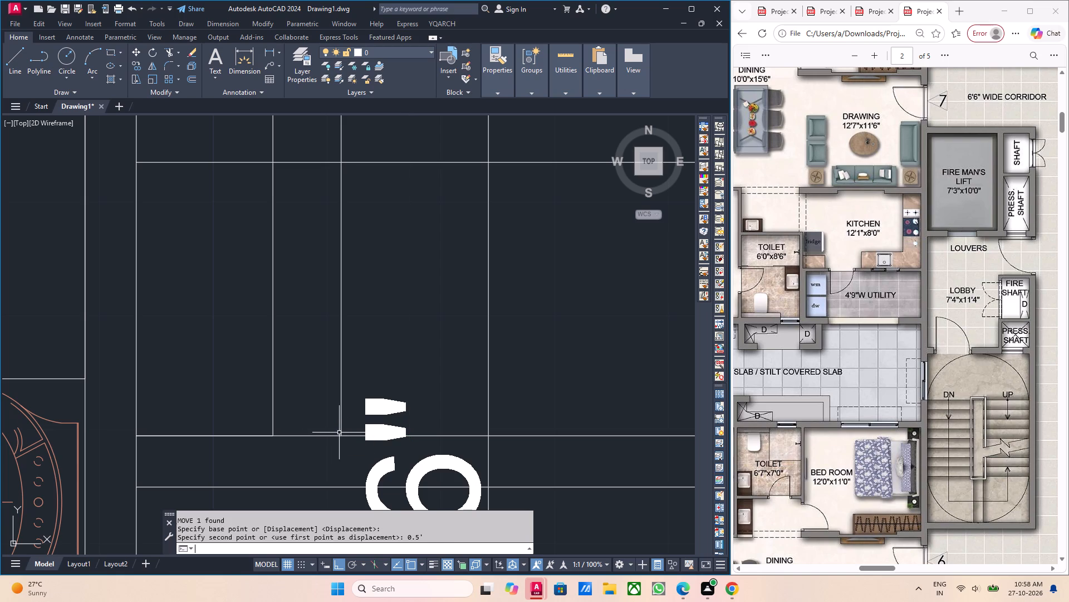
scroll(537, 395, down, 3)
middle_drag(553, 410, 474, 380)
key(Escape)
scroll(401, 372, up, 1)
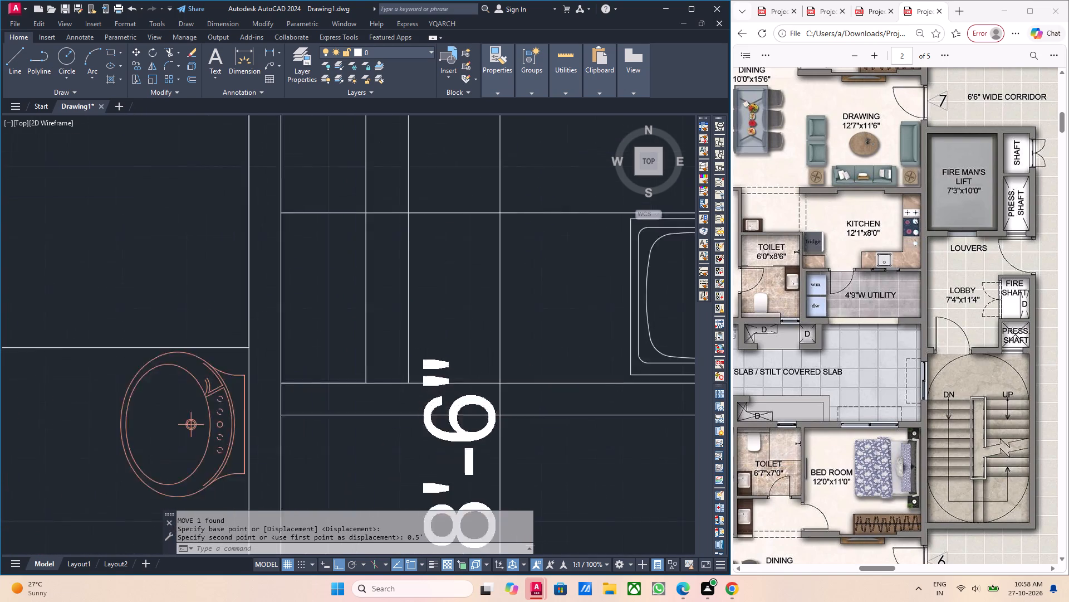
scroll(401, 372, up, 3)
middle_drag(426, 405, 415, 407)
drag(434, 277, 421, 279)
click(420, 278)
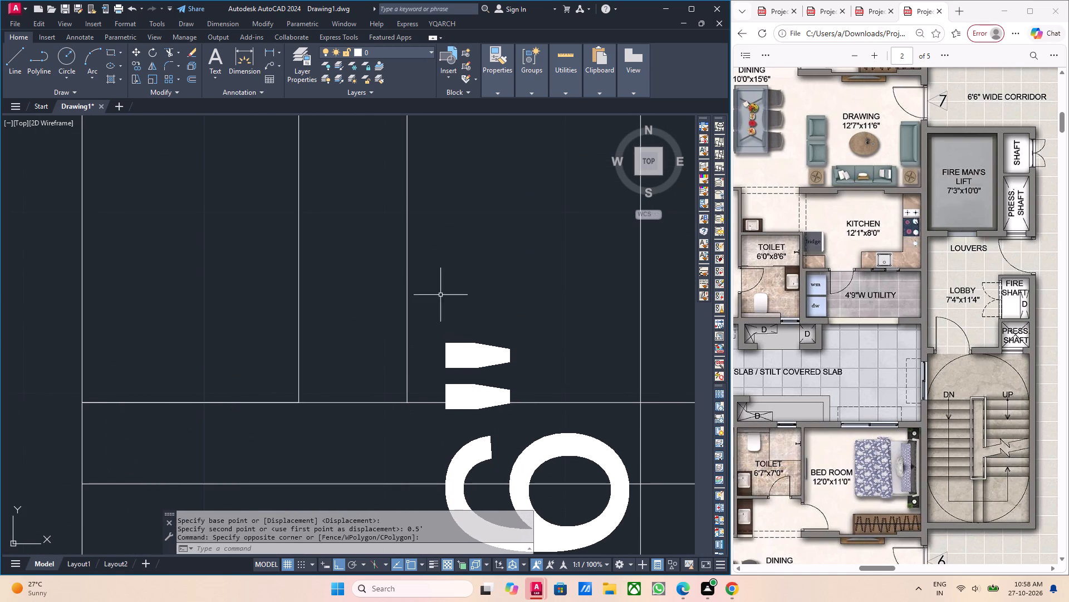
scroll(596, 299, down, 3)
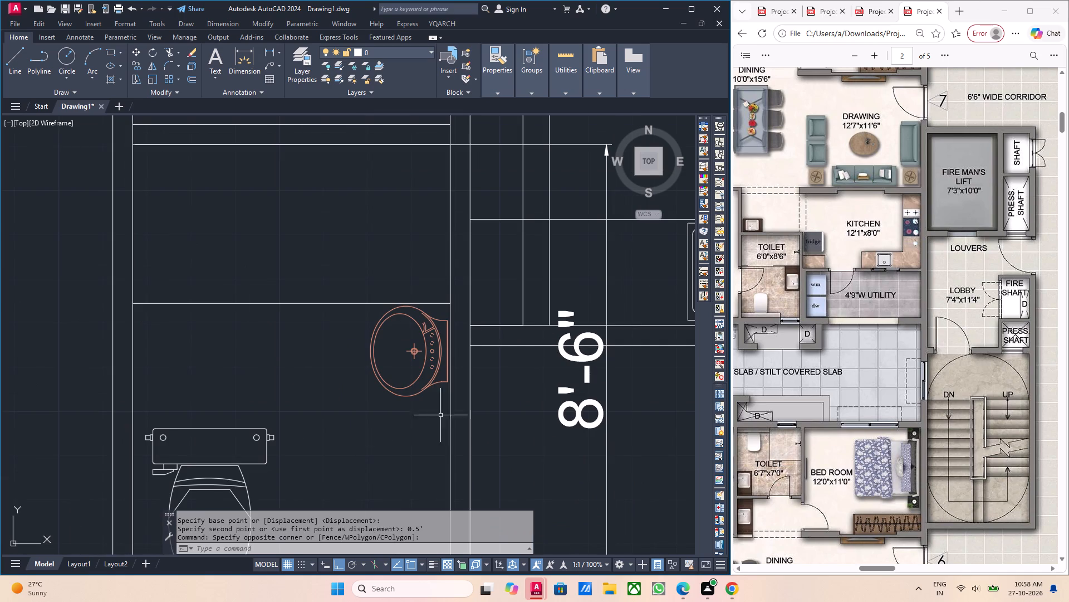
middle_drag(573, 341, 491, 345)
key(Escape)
Offset the second vertical line on the kitchen-utility partition 2'6" toward the sink.
middle_drag(475, 283, 477, 321)
scroll(473, 323, up, 2)
drag(474, 330, 452, 326)
click(433, 321)
middle_drag(498, 368, 458, 363)
middle_drag(540, 365, 495, 352)
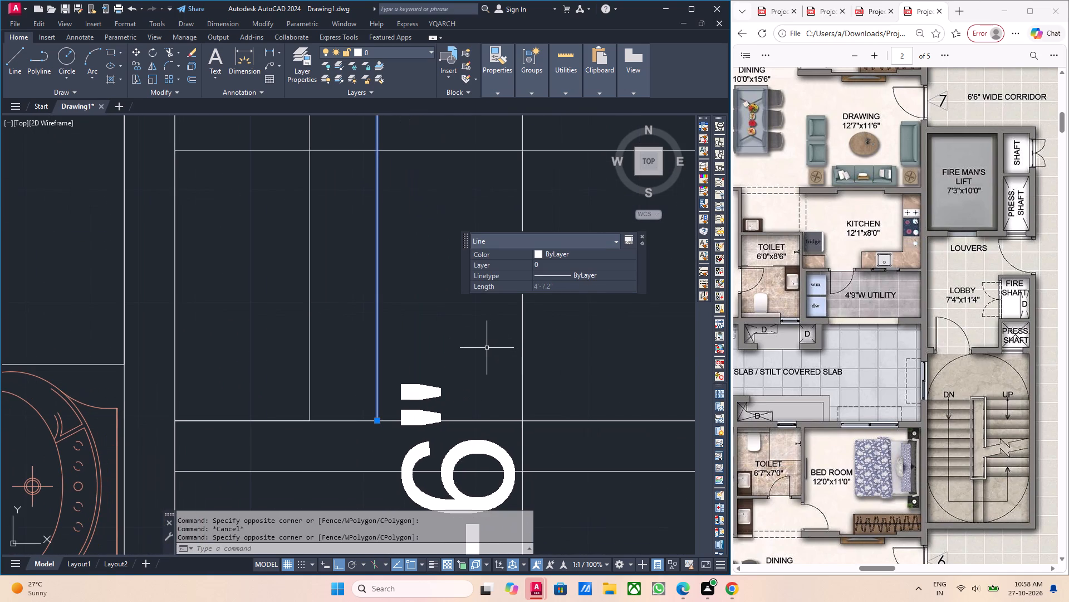
key(o)
key(Return)
click(375, 420)
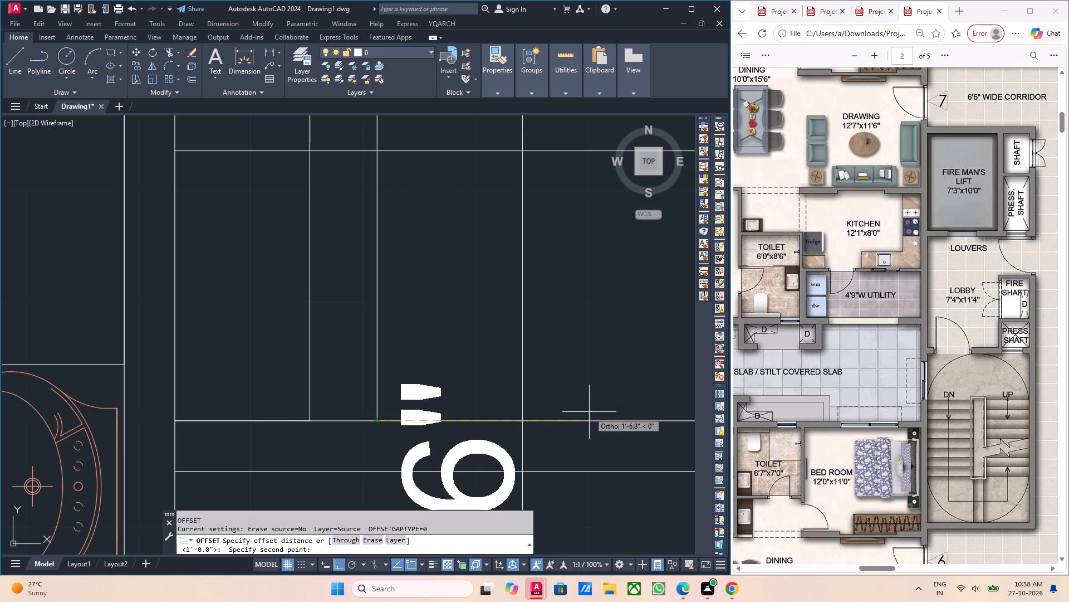
text(2'6)
key(shift+quotedbl)
key(Return)
scroll(497, 391, down, 4)
middle_drag(514, 392, 488, 405)
click(500, 297)
scroll(445, 388, up, 1)
scroll(502, 390, up, 1)
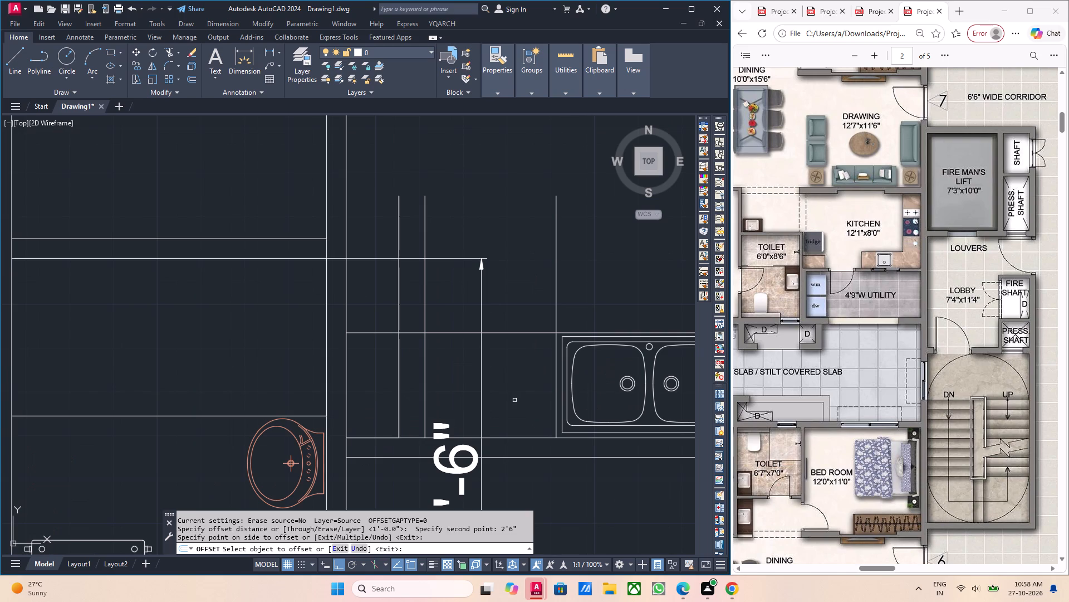
middle_drag(468, 401, 437, 401)
key(Escape)
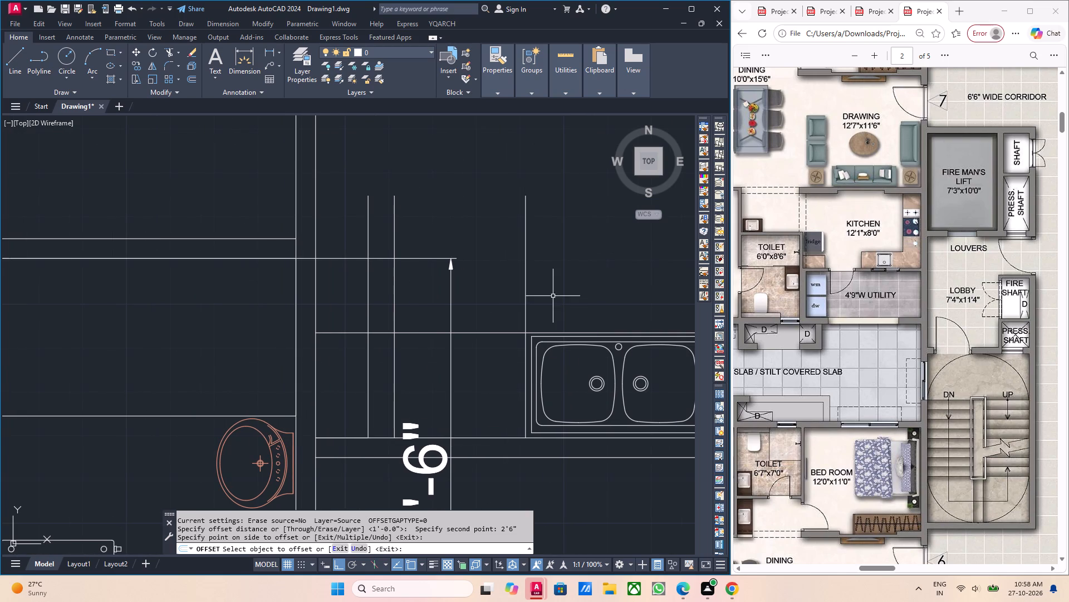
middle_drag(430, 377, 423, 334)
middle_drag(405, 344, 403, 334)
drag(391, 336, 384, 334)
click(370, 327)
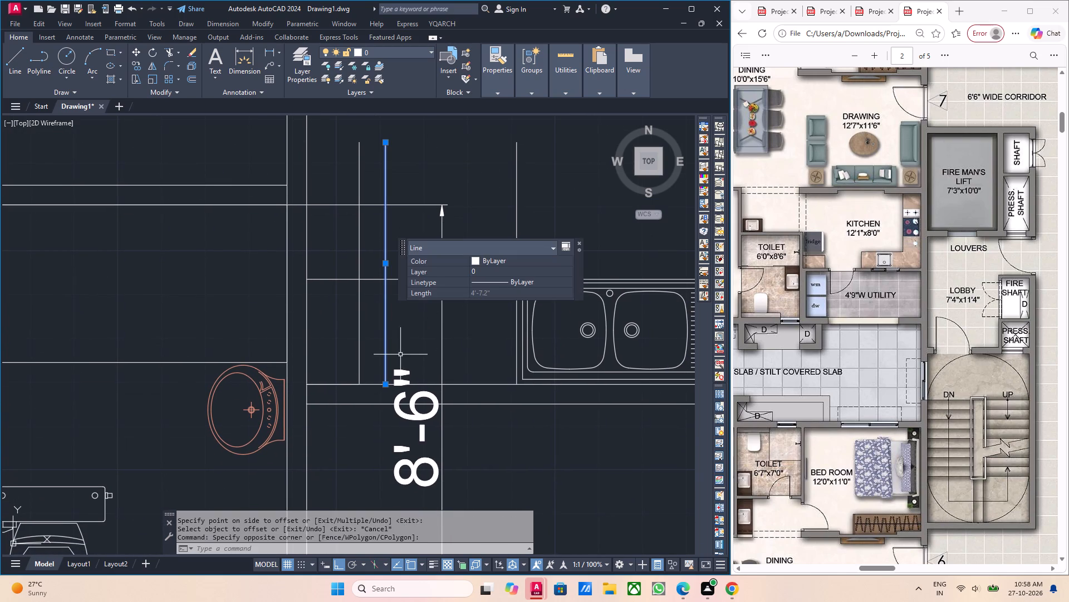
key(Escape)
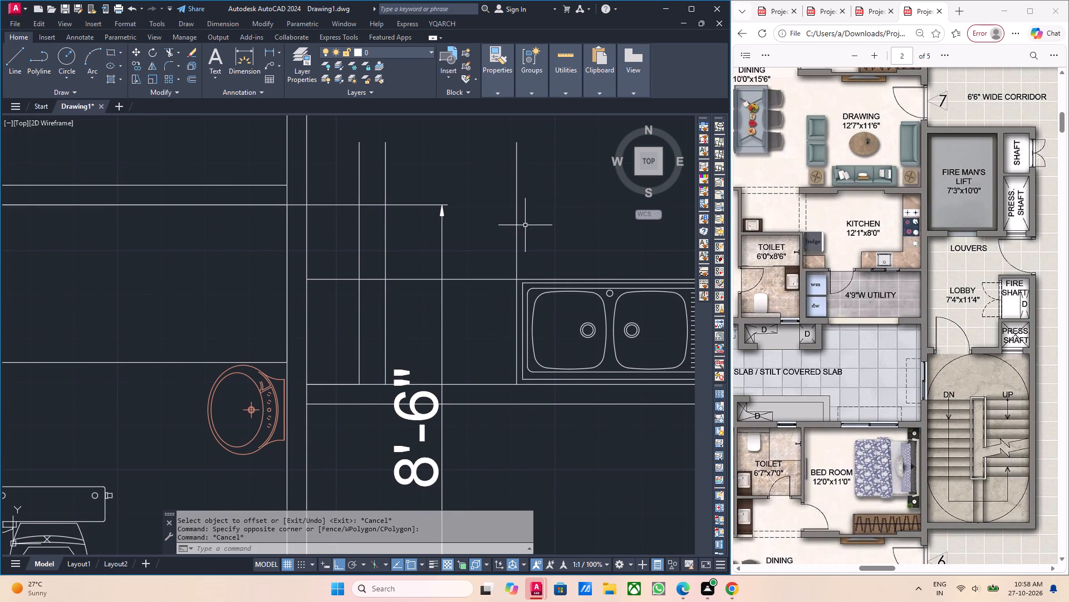
Offset the vertical line beside the sink 6" back toward the other two vertical lines.
click(523, 227)
click(505, 222)
middle_drag(572, 251, 556, 252)
key(o)
key(Return)
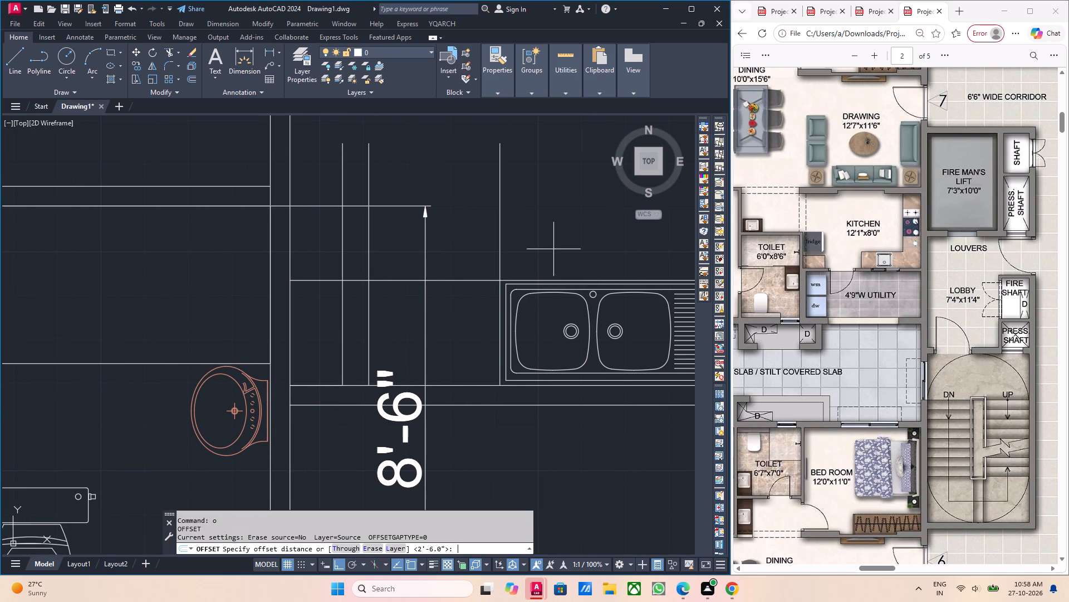
click(501, 382)
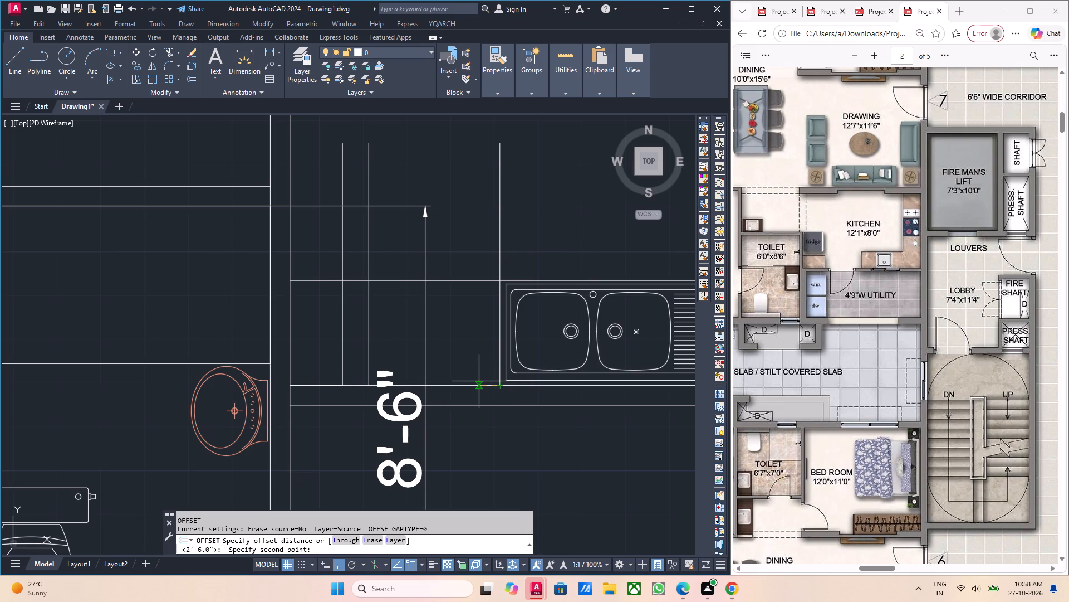
text(6")
key(Return)
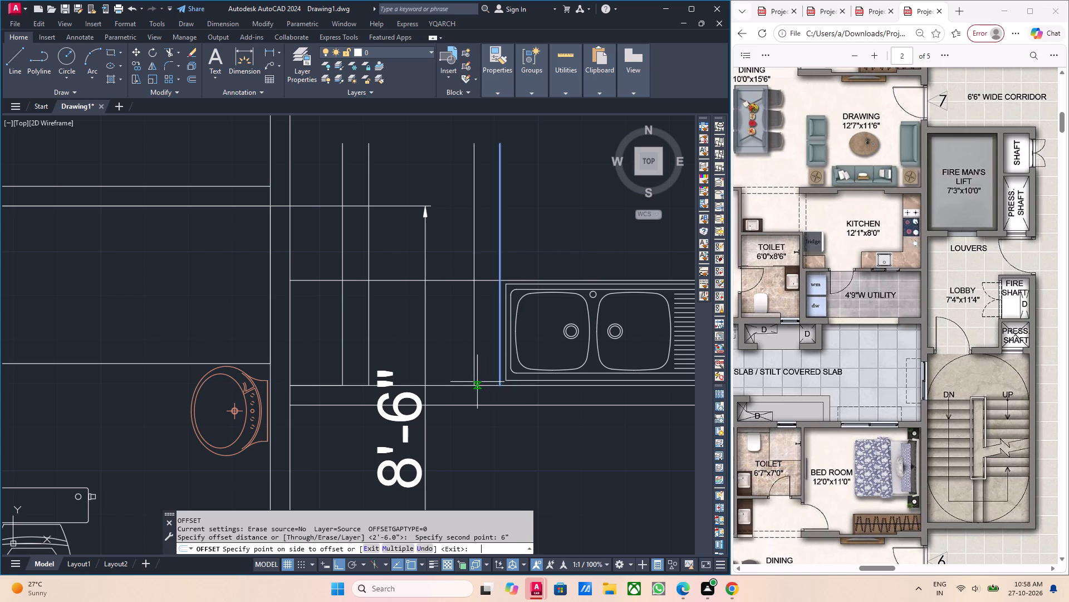
click(425, 399)
scroll(503, 289, up, 1)
key(Escape)
Erase the vertical line closest to the sink, keeping its 6" offset copy.
middle_drag(518, 246, 519, 268)
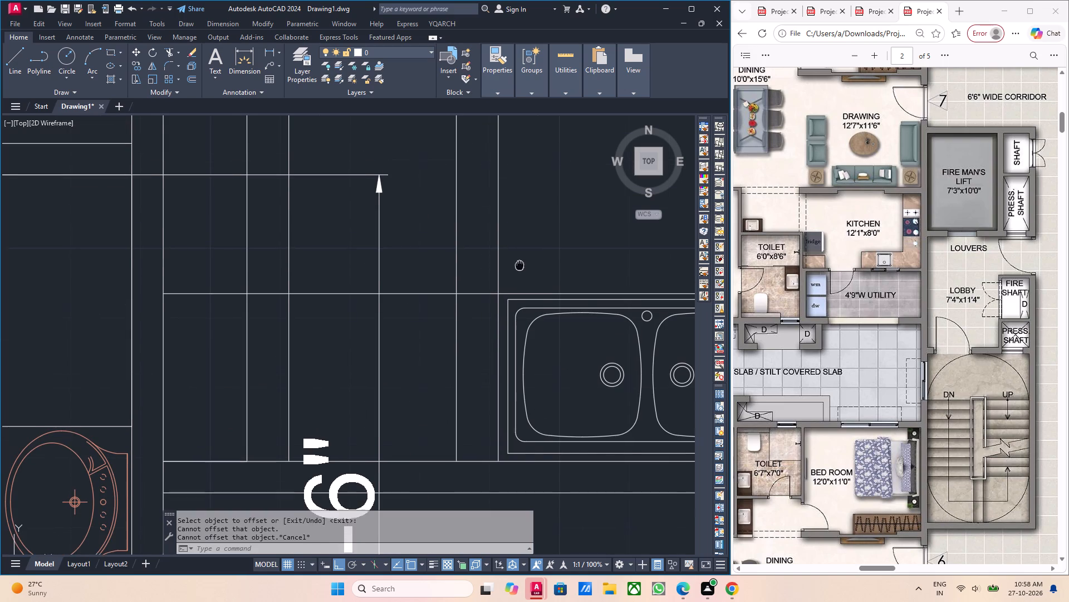
middle_drag(519, 268, 519, 275)
drag(516, 273, 494, 270)
click(487, 268)
middle_drag(540, 276, 527, 274)
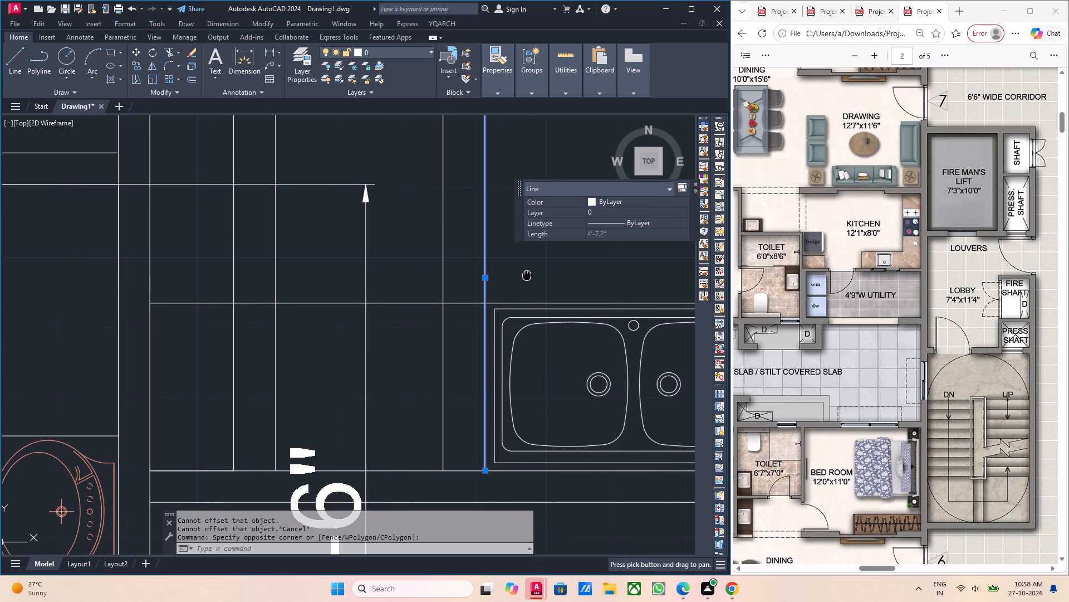
key(Delete)
Copy the 3'-4" door at the left bedroom's entrance into the utility area below the kitchen sink.
scroll(525, 278, down, 2)
middle_drag(528, 297, 494, 323)
middle_drag(457, 357, 422, 406)
scroll(420, 407, up, 1)
scroll(420, 405, down, 5)
middle_drag(391, 362, 388, 371)
scroll(366, 349, up, 1)
middle_drag(362, 351, 354, 382)
scroll(349, 382, down, 1)
scroll(251, 363, up, 1)
scroll(287, 336, up, 2)
scroll(327, 335, down, 1)
middle_drag(343, 326, 336, 357)
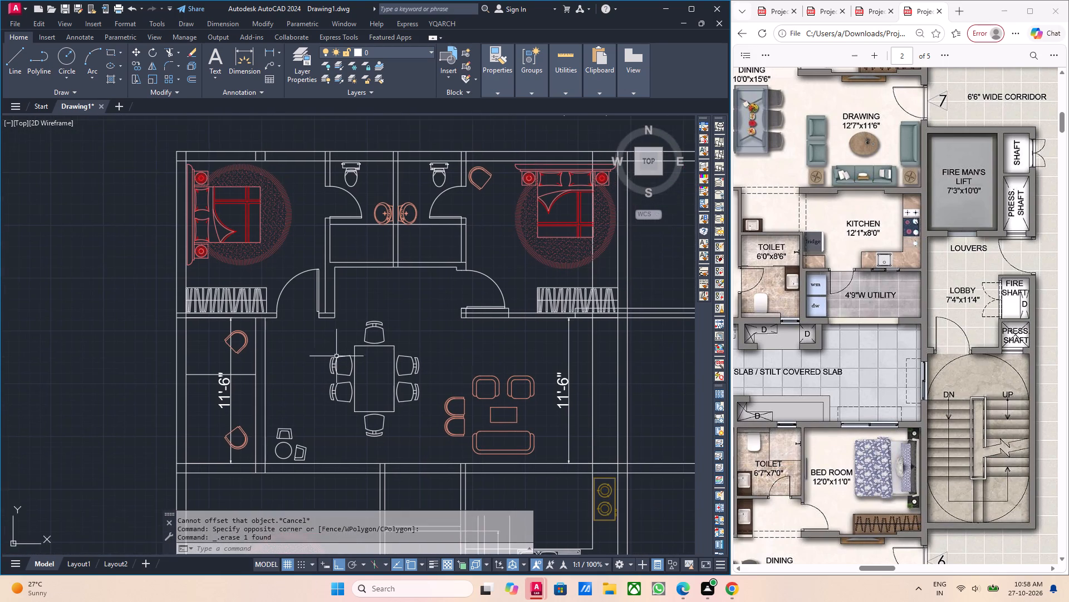
middle_drag(356, 333, 295, 326)
middle_drag(394, 327, 357, 339)
middle_drag(392, 329, 394, 337)
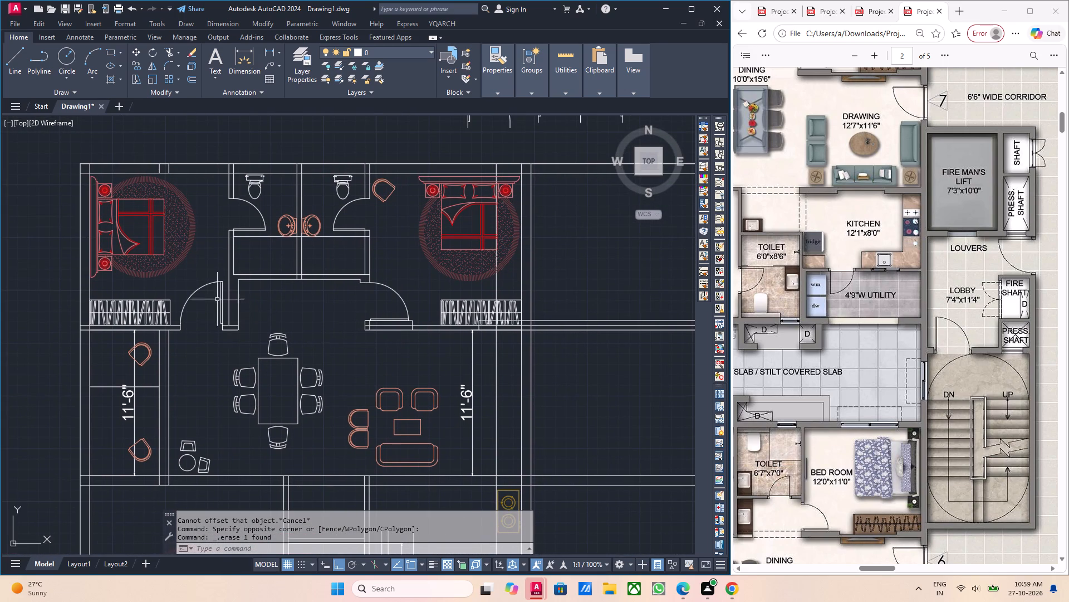
scroll(215, 295, up, 2)
drag(236, 298, 228, 298)
click(200, 298)
middle_drag(301, 359, 273, 347)
middle_drag(370, 382, 347, 363)
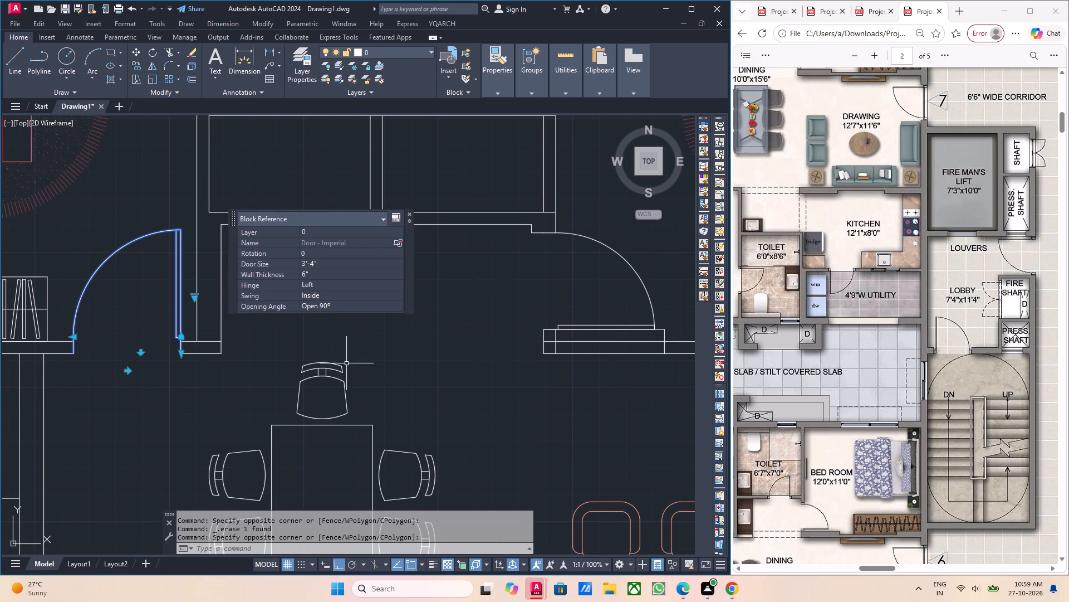
key(c)
key(o)
key(Return)
click(184, 356)
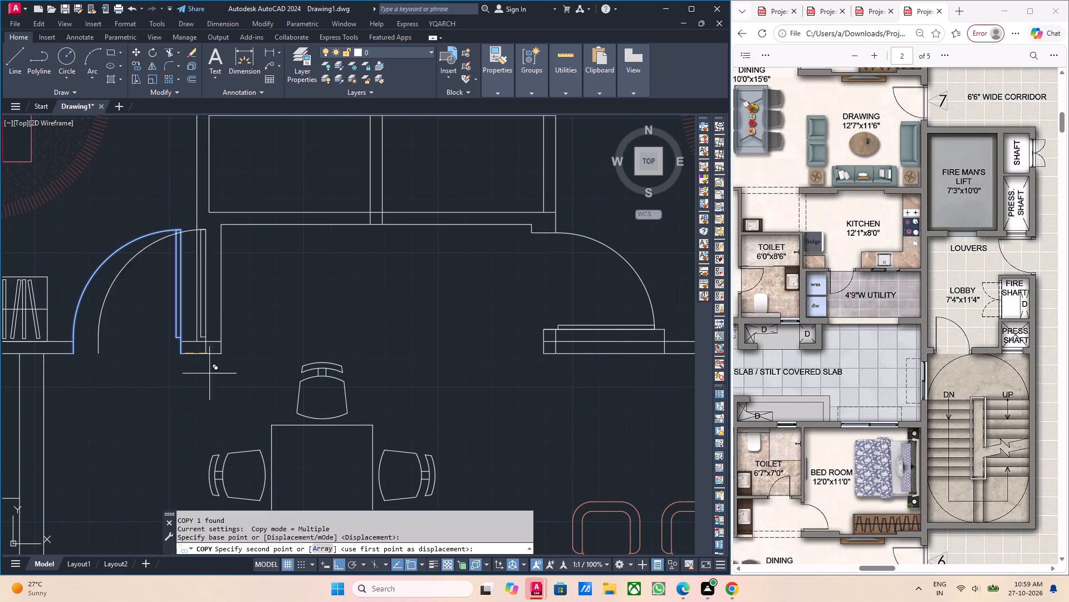
scroll(281, 383, down, 4)
middle_drag(429, 456, 399, 343)
scroll(296, 402, up, 3)
scroll(334, 322, up, 2)
middle_drag(344, 328, 347, 373)
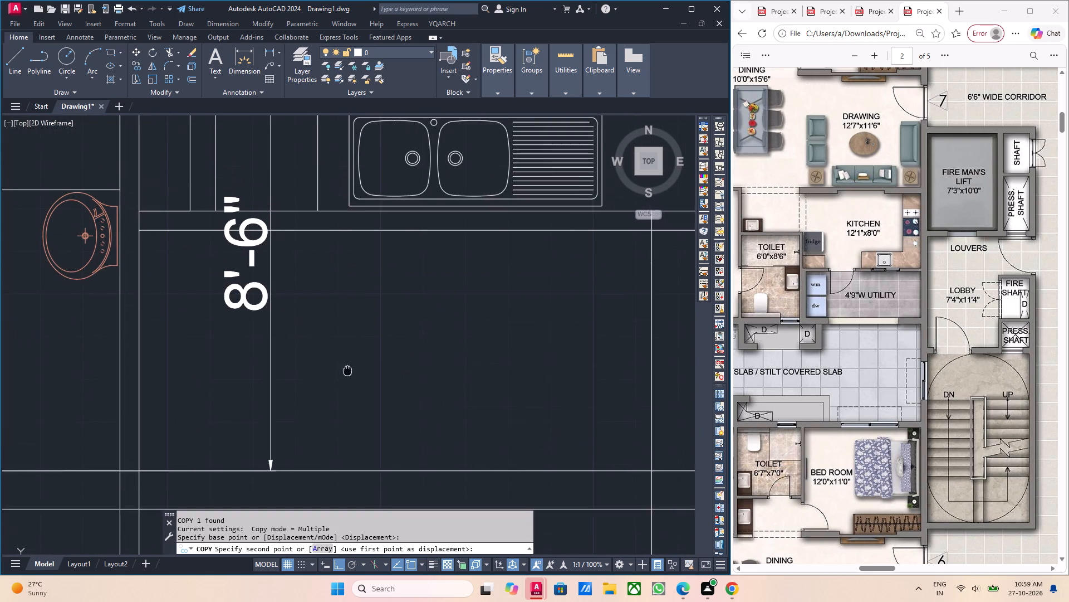
middle_drag(347, 373, 347, 400)
key(F8)
scroll(347, 388, down, 2)
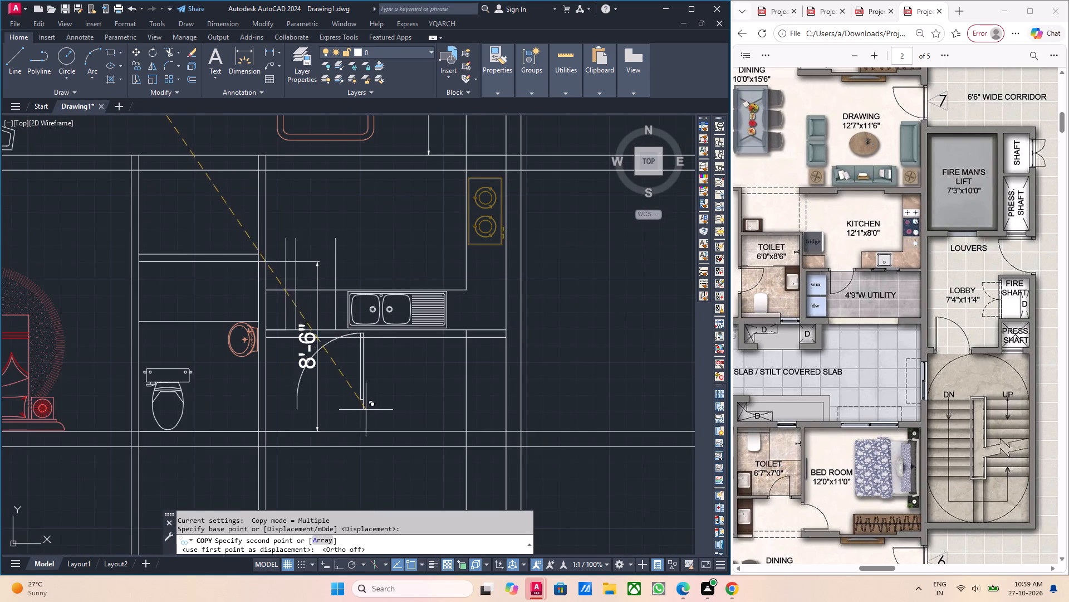
scroll(367, 411, up, 2)
click(442, 426)
key(Escape)
Rotate the copied utility door 180 degrees.
drag(479, 405, 478, 405)
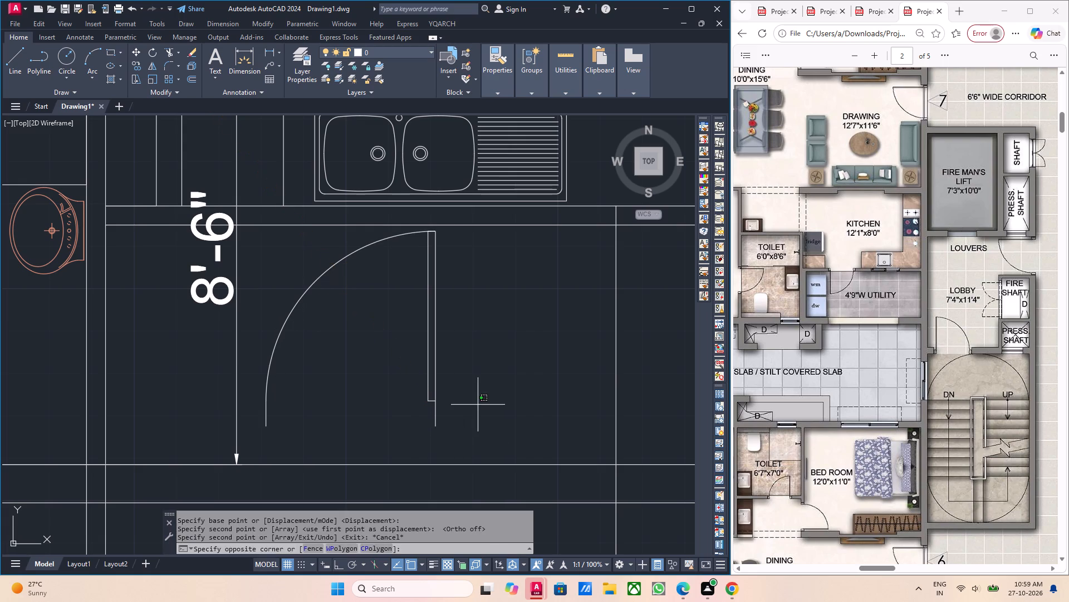
drag(478, 405, 395, 387)
click(371, 377)
middle_drag(473, 410, 445, 399)
middle_drag(509, 421, 453, 390)
key(r)
key(o)
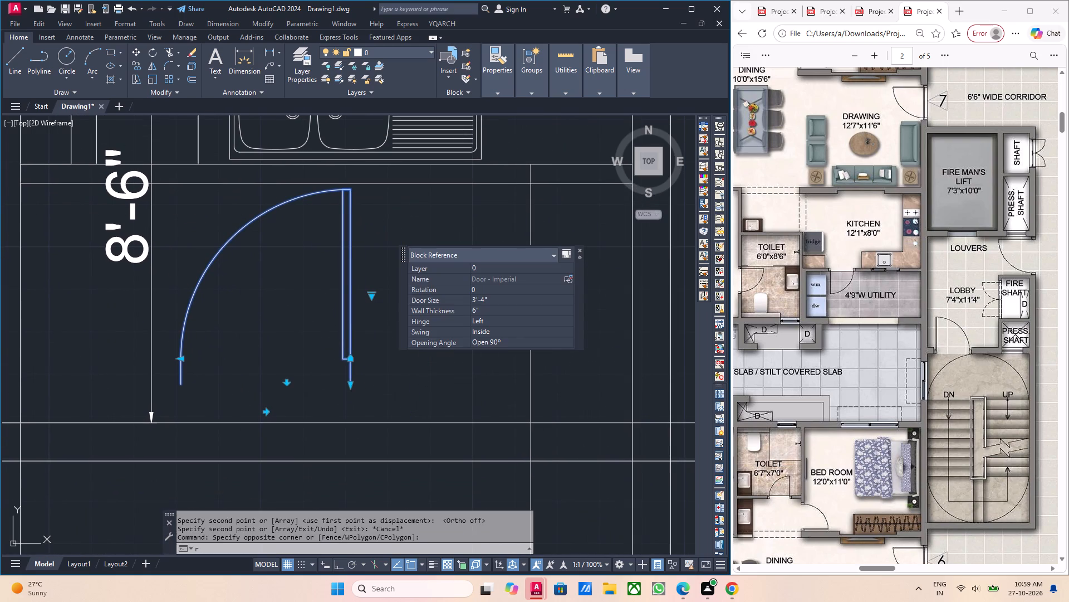
key(Return)
click(358, 389)
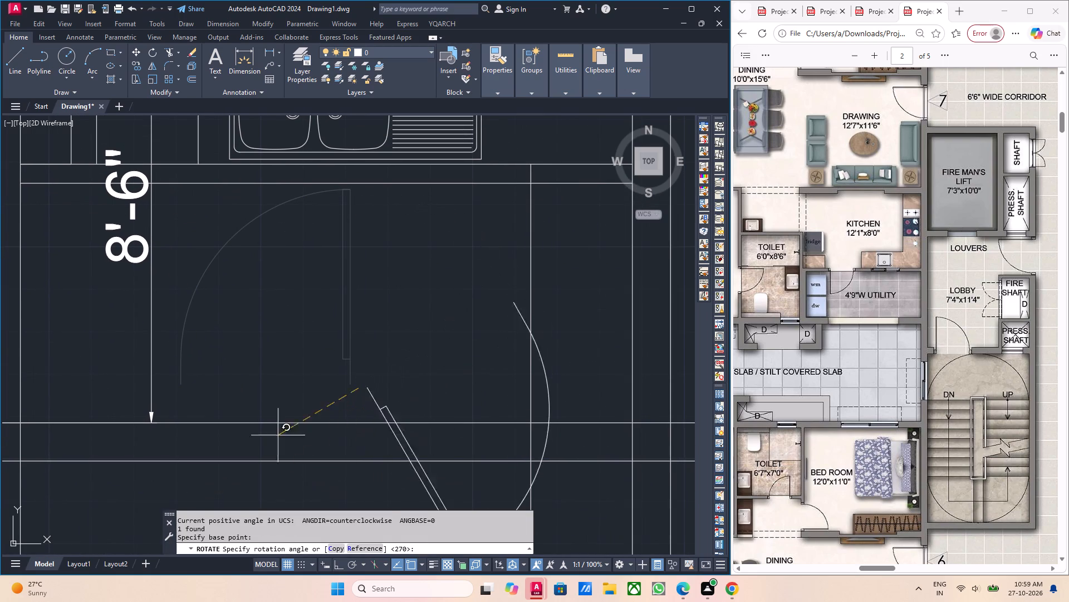
text(180)
key(Return)
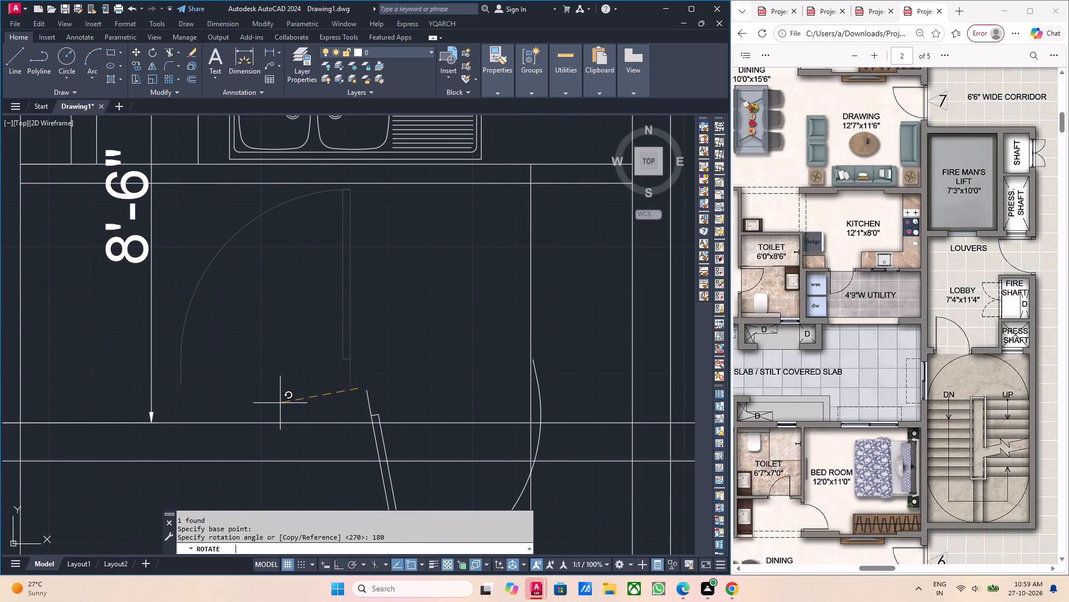
Move the rotated door so its hinge corner meets the second vertical line's lower end on the partition's upper edge.
scroll(58, 328, down, 4)
middle_drag(161, 368, 192, 381)
middle_drag(145, 372, 204, 363)
scroll(159, 370, up, 1)
scroll(204, 363, down, 1)
scroll(204, 361, up, 2)
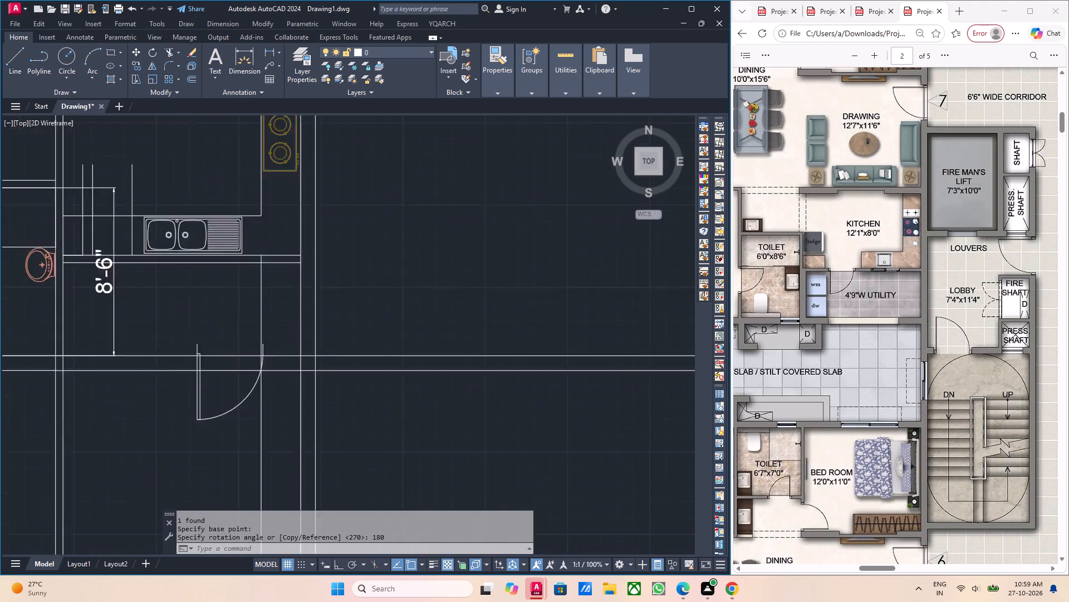
scroll(204, 361, up, 1)
drag(220, 343, 212, 343)
click(185, 338)
middle_click(251, 338)
middle_drag(235, 276, 188, 276)
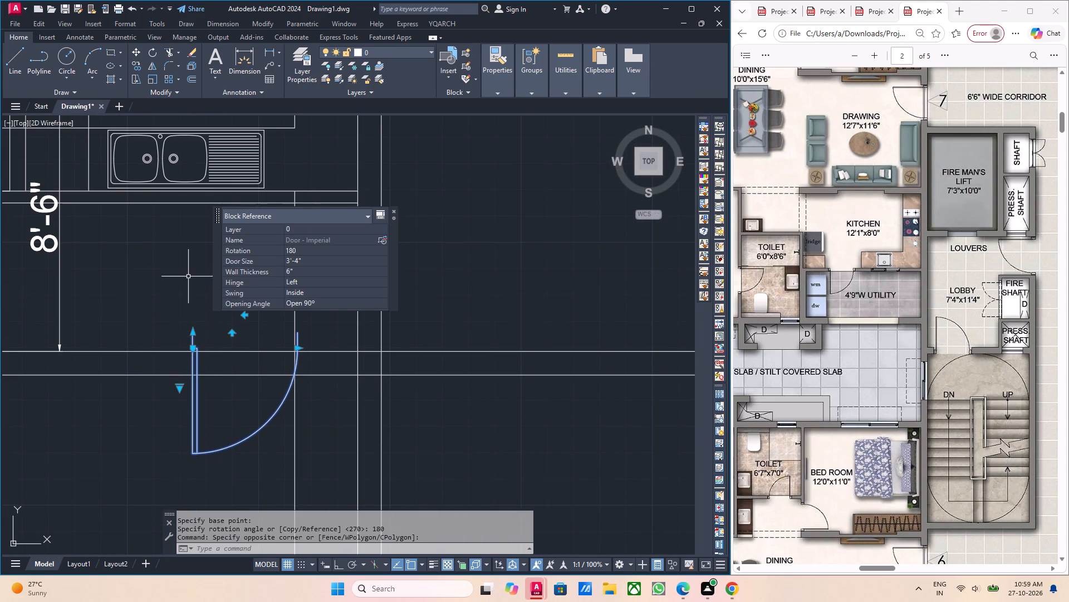
key(m)
key(Return)
scroll(119, 291, up, 2)
click(298, 395)
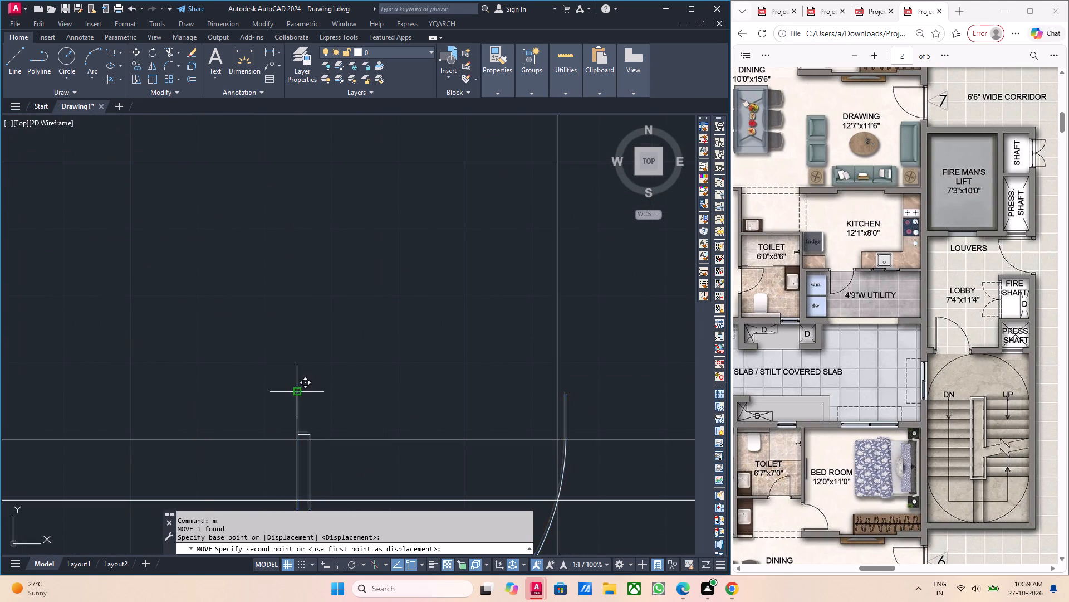
scroll(194, 264, down, 4)
middle_drag(165, 245, 341, 367)
scroll(335, 360, up, 6)
middle_drag(233, 356, 288, 391)
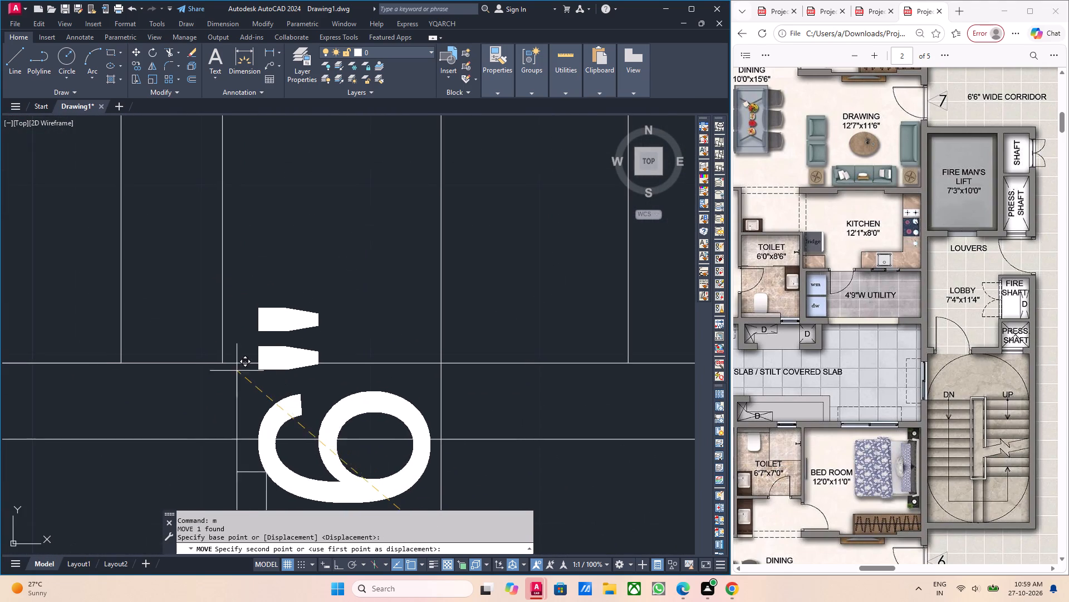
click(222, 361)
scroll(304, 396, down, 2)
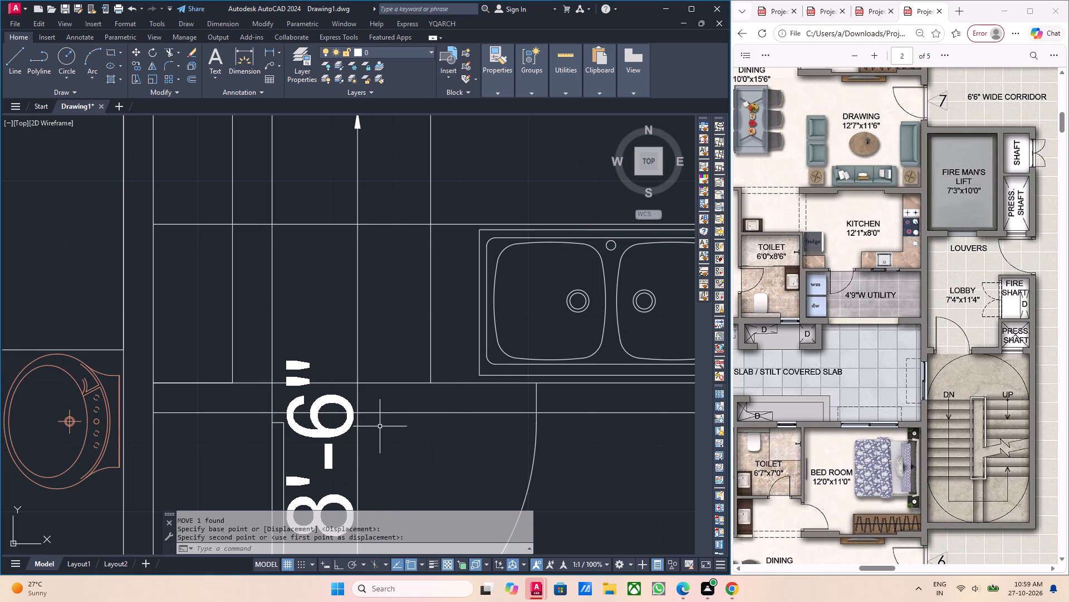
key(Escape)
Scale the utility door down about its hinge corner to roughly fit the opening between the two vertical lines.
middle_drag(445, 454, 393, 347)
drag(585, 445, 529, 430)
click(441, 406)
middle_drag(651, 497, 575, 481)
text(sc)
key(Return)
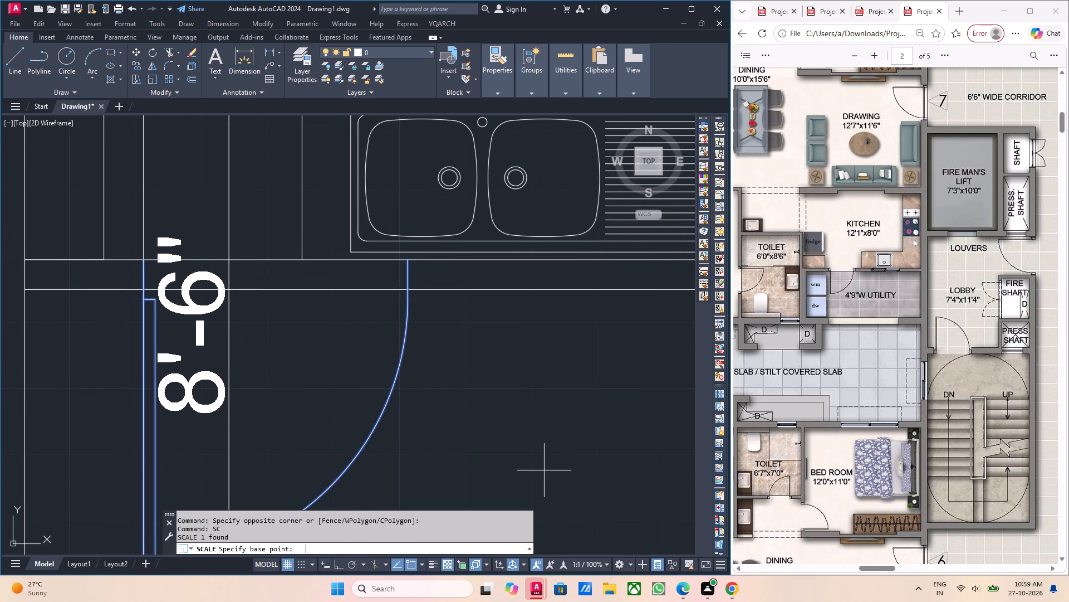
drag(141, 258, 146, 260)
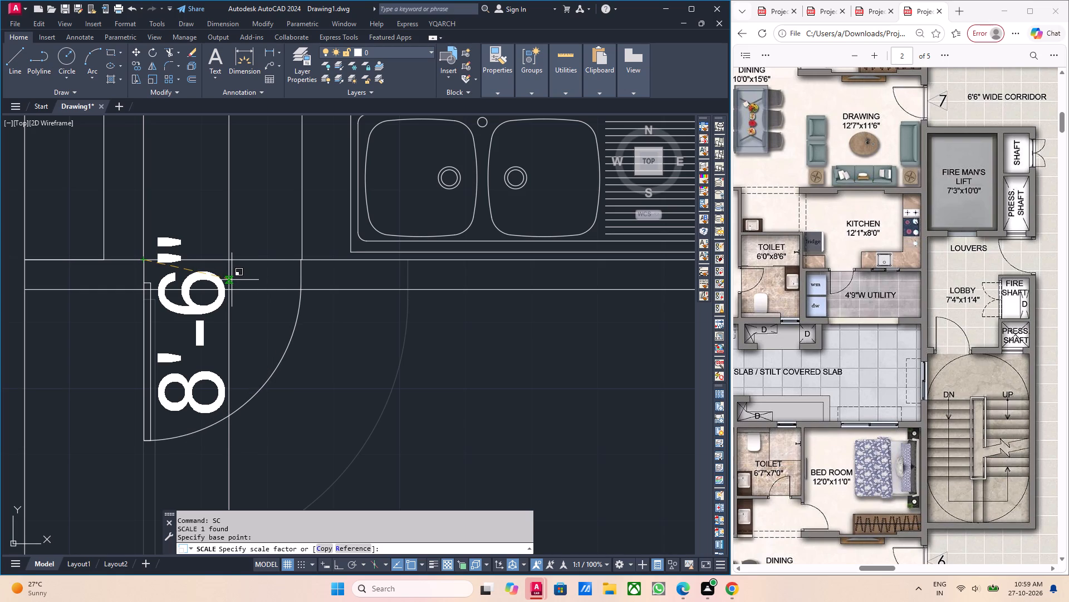
click(233, 281)
Scale the utility door up slightly about its hinge corner so its swing arc reaches the third vertical line.
scroll(277, 295, up, 2)
scroll(236, 295, down, 3)
middle_drag(222, 298, 320, 304)
scroll(253, 304, up, 3)
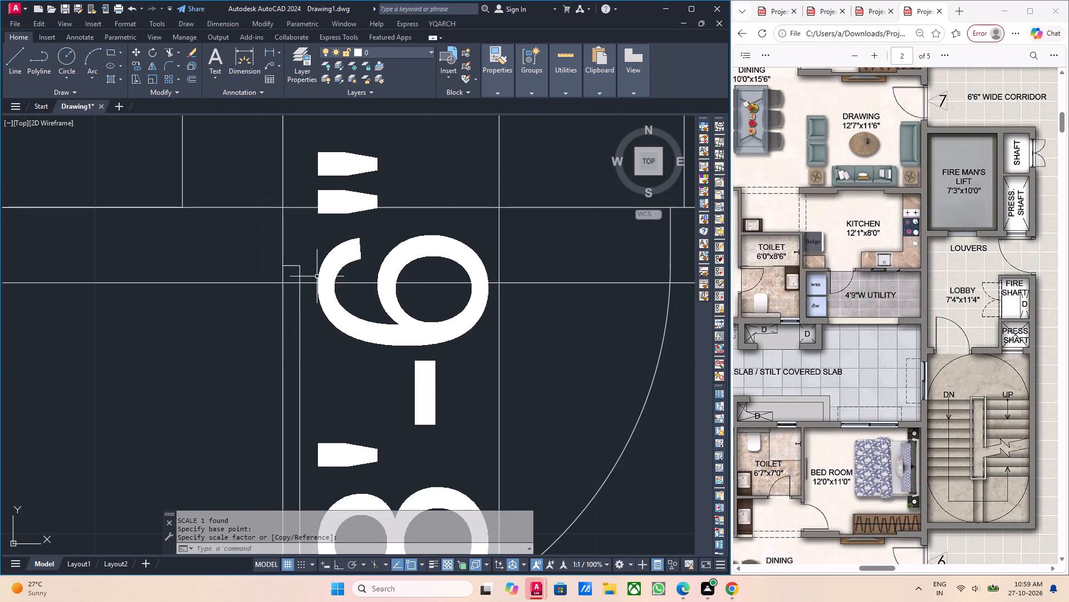
click(298, 271)
click(280, 268)
middle_drag(339, 292, 262, 293)
key(s)
key(c)
key(Return)
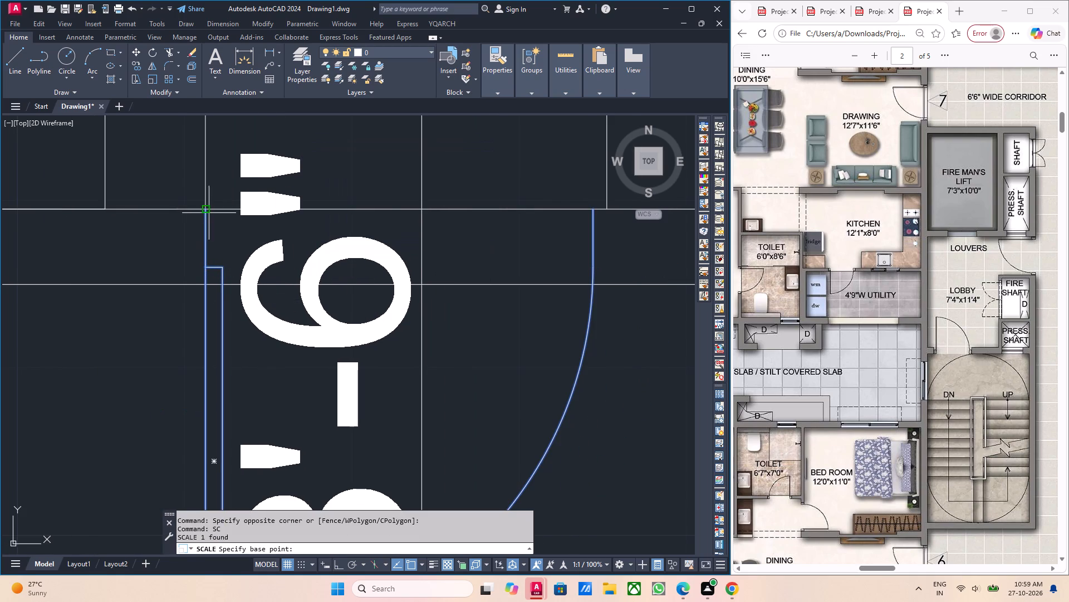
drag(206, 211, 212, 211)
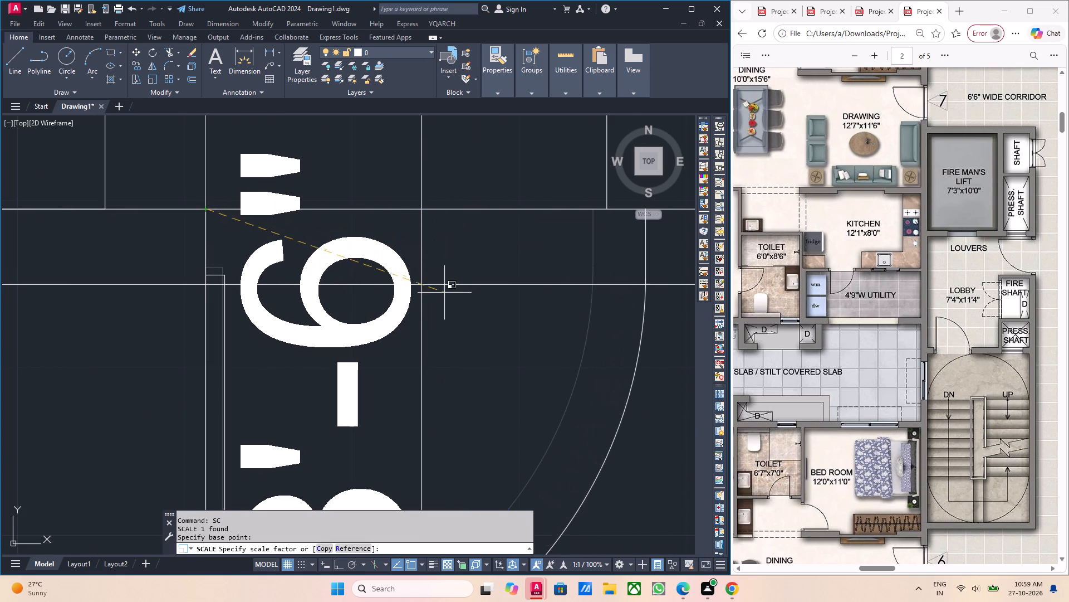
click(402, 331)
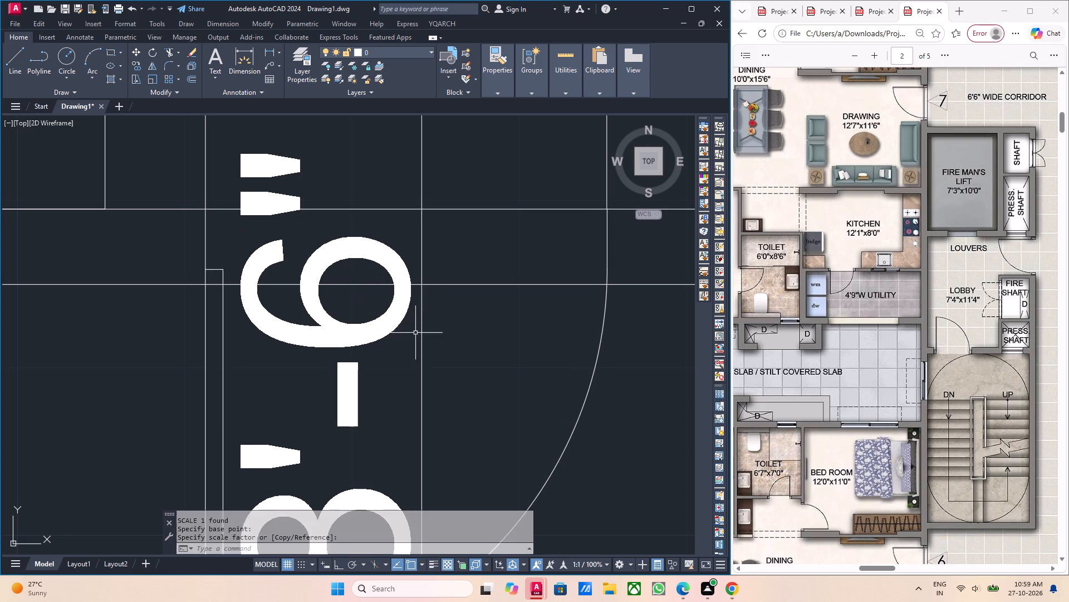
Delete the 8'-6" dimension crossing the utility door.
scroll(443, 336, down, 2)
middle_drag(454, 345, 437, 382)
middle_drag(451, 356, 449, 380)
middle_drag(443, 368, 452, 408)
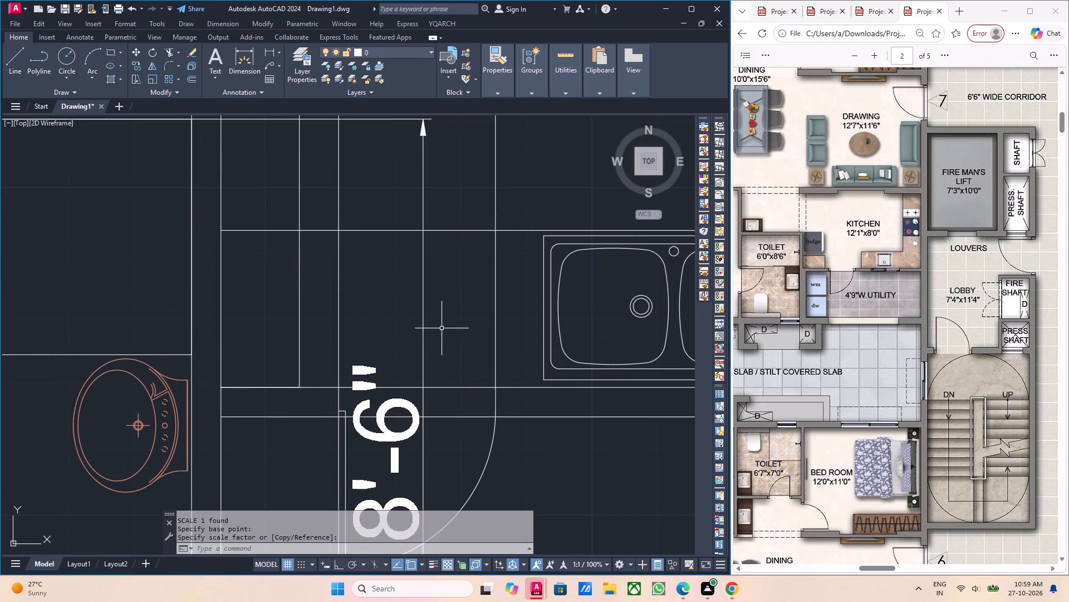
click(442, 327)
click(400, 324)
scroll(418, 331, down, 2)
middle_drag(458, 346, 429, 347)
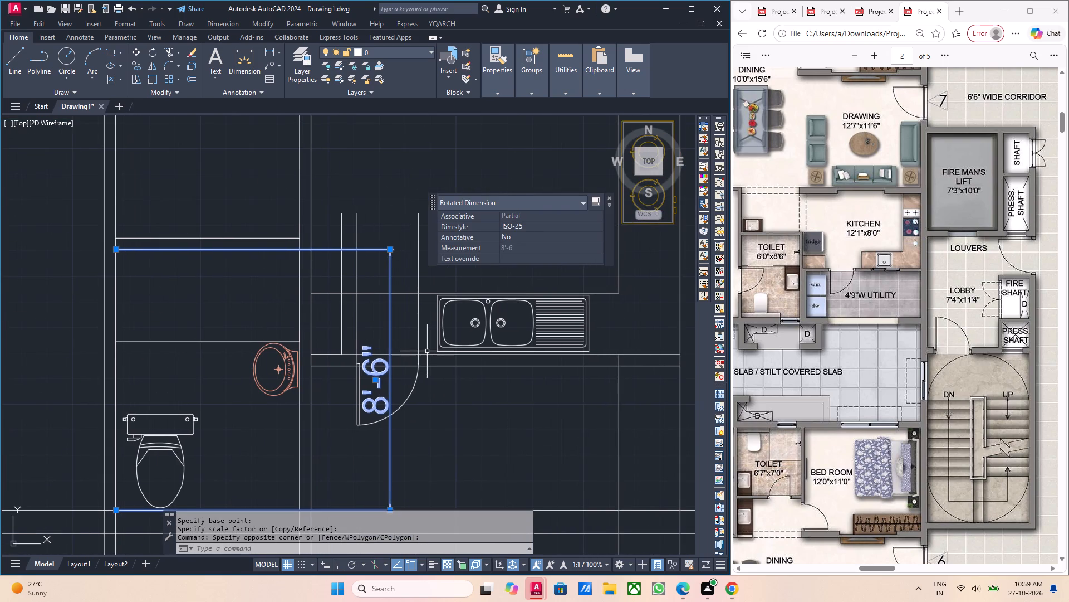
key(Delete)
Switch to the Autocad Blocks (2) drawing and examine its Kitchens & Baths appliance blocks for a suitable kitchen appliance.
middle_drag(383, 302, 387, 336)
scroll(363, 290, up, 1)
scroll(363, 299, down, 2)
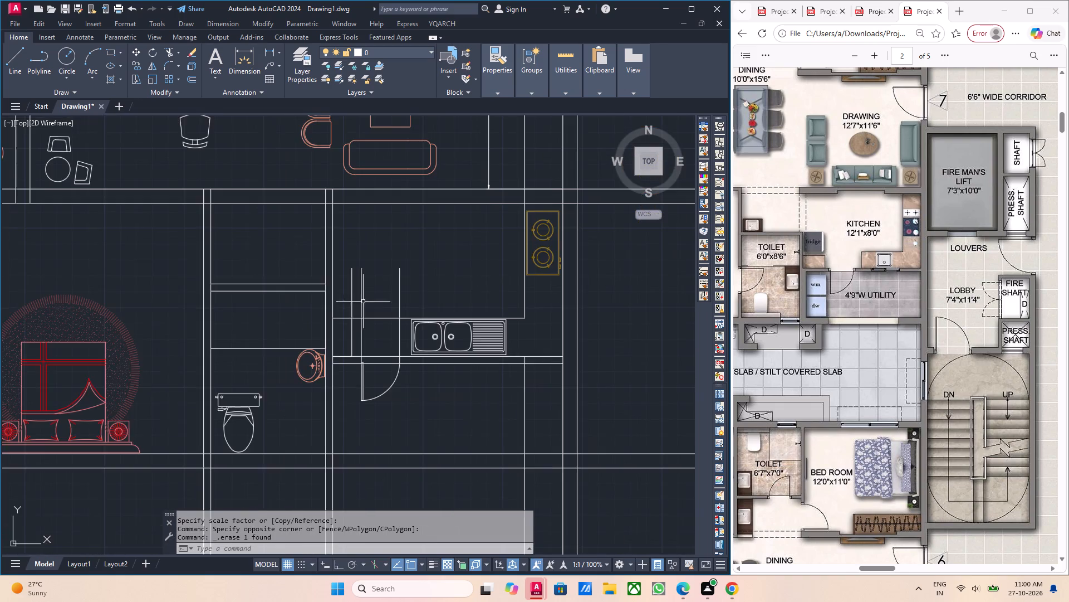
middle_drag(355, 307, 396, 330)
scroll(400, 353, up, 4)
middle_drag(401, 353, 404, 375)
scroll(398, 355, down, 3)
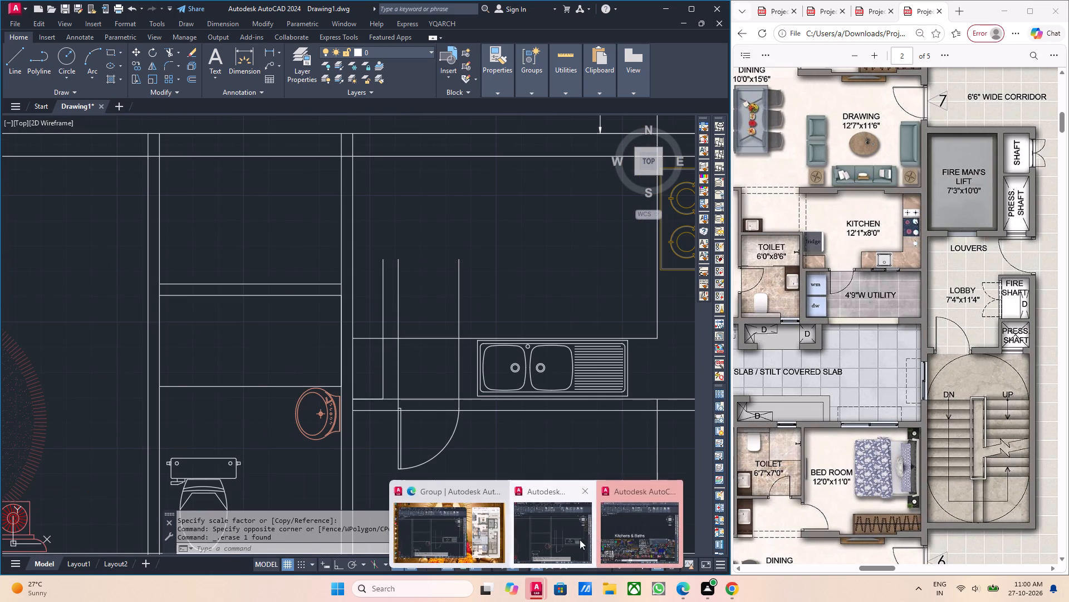
click(649, 549)
scroll(454, 380, down, 3)
middle_drag(375, 399, 391, 331)
key(Escape)
scroll(293, 279, down, 1)
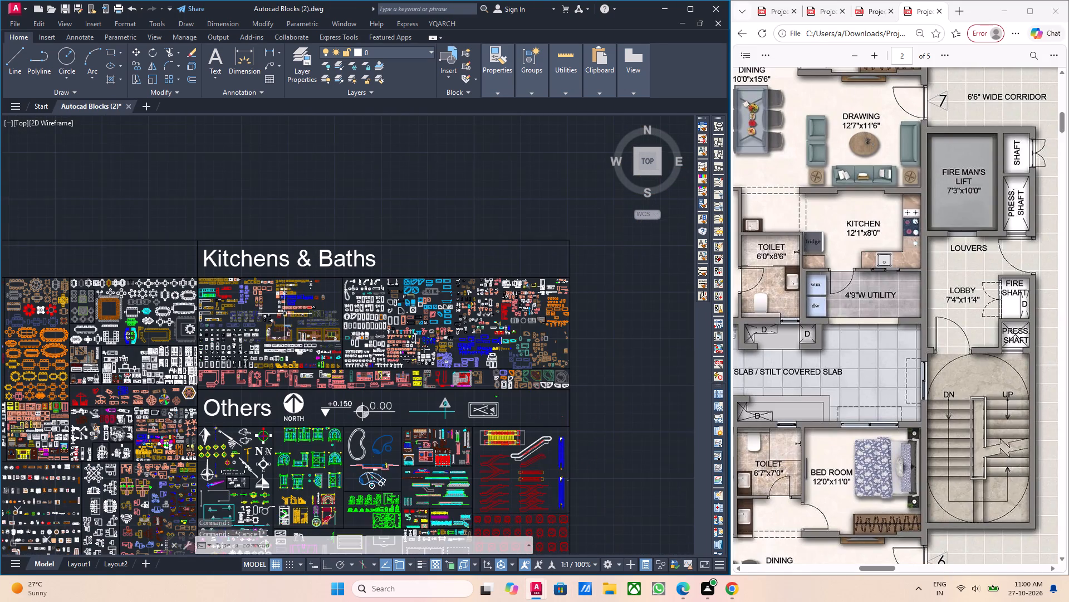
middle_drag(219, 349, 233, 295)
middle_drag(183, 298, 233, 299)
middle_drag(231, 300, 339, 304)
scroll(357, 257, up, 4)
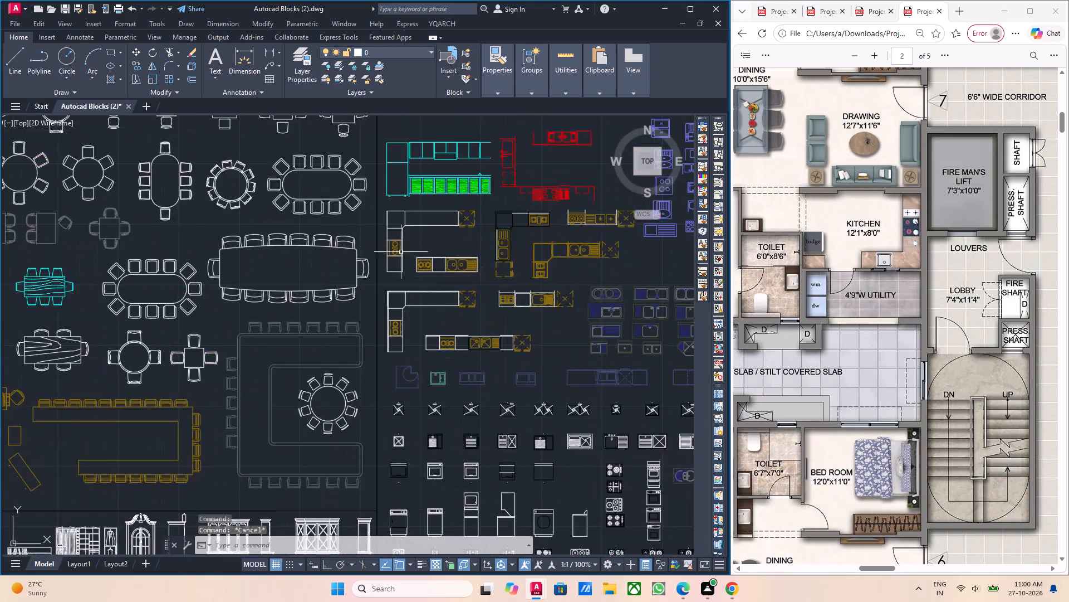
scroll(404, 254, up, 1)
scroll(438, 278, down, 1)
middle_drag(461, 304, 383, 255)
middle_drag(423, 315, 416, 273)
middle_drag(435, 292, 431, 281)
middle_drag(420, 310, 380, 291)
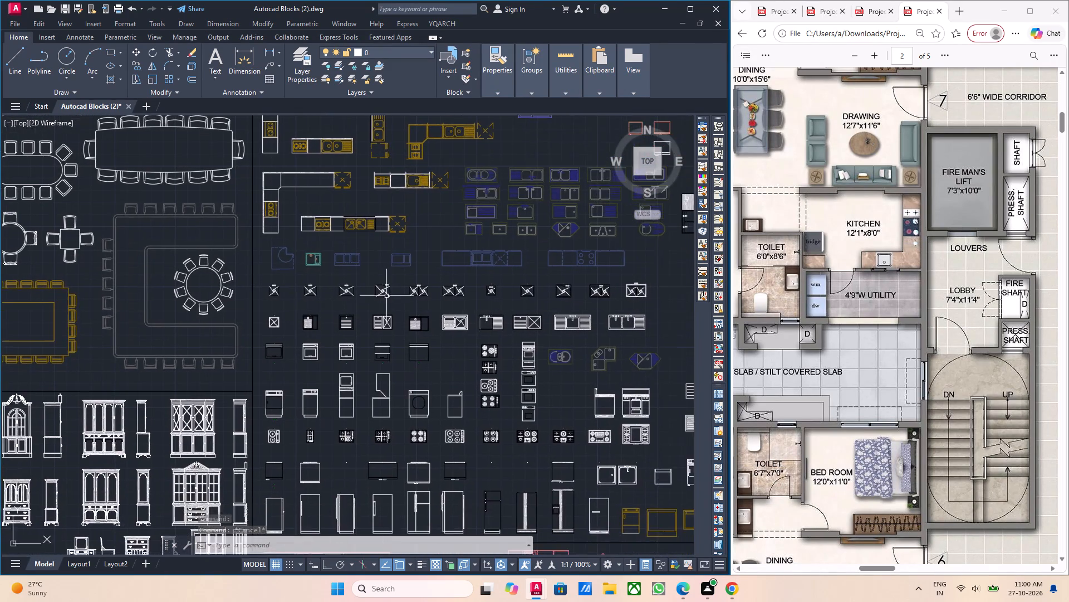
scroll(379, 321, up, 1)
middle_drag(377, 318, 352, 291)
middle_drag(293, 319, 285, 320)
scroll(203, 358, up, 1)
scroll(262, 329, up, 3)
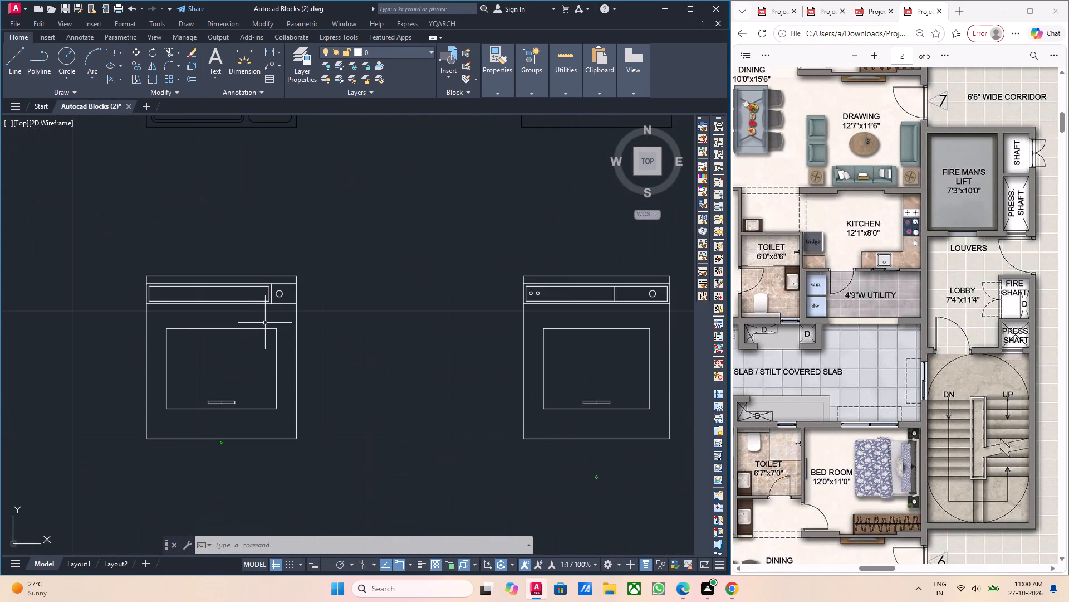
scroll(268, 318, down, 2)
middle_drag(352, 344, 310, 375)
middle_drag(394, 354, 306, 387)
middle_drag(364, 372, 355, 388)
middle_drag(395, 387, 359, 441)
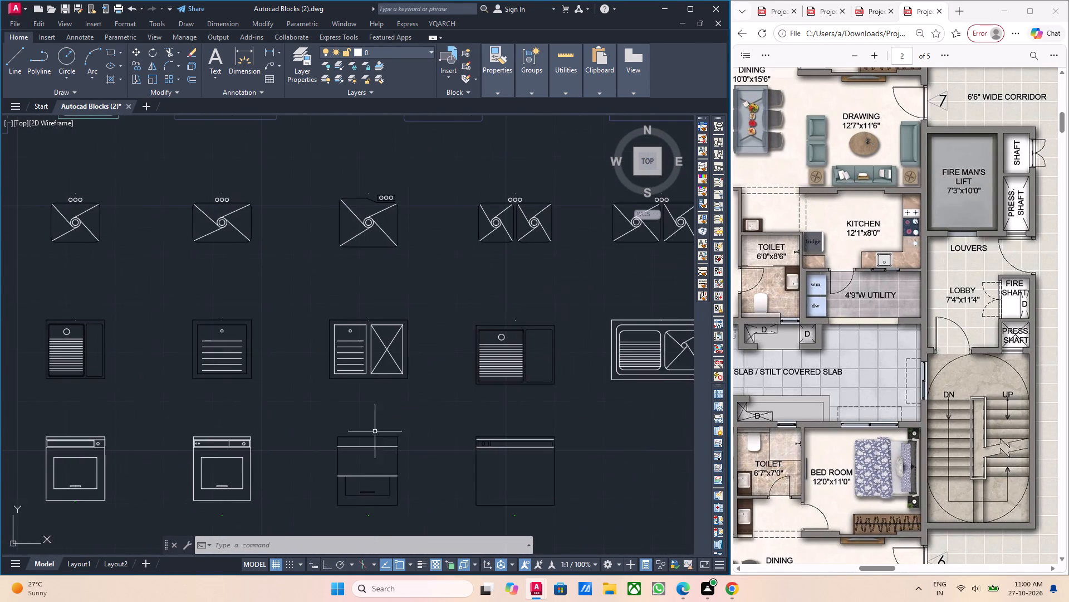
middle_drag(413, 428, 404, 455)
middle_drag(430, 442, 416, 473)
scroll(424, 443, down, 2)
middle_drag(431, 442, 430, 439)
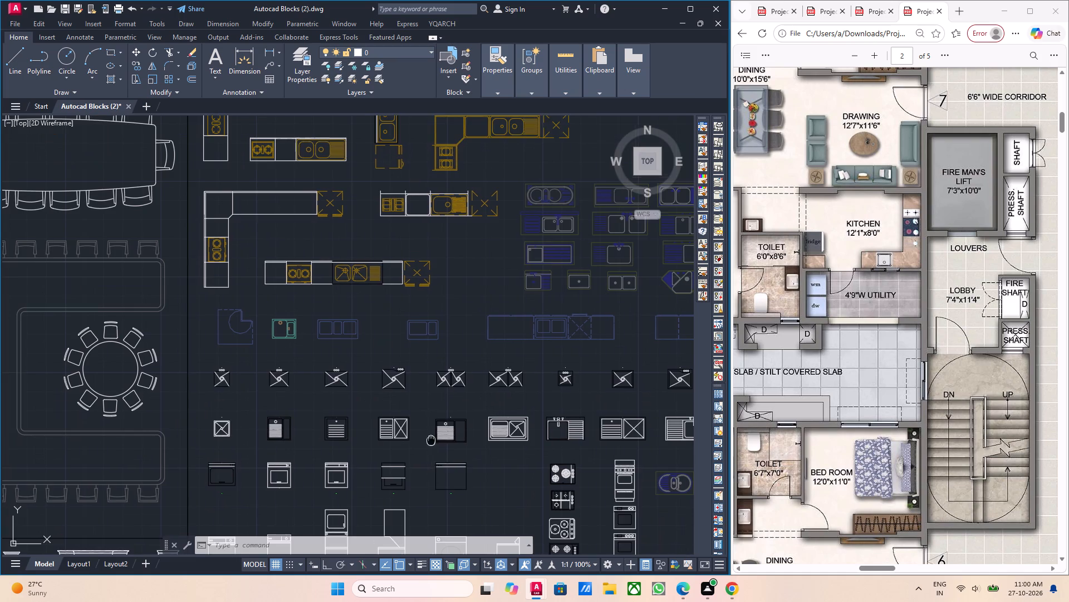
middle_drag(430, 439, 406, 385)
scroll(535, 389, up, 2)
scroll(433, 385, down, 1)
middle_drag(508, 409, 501, 371)
middle_drag(493, 370, 487, 347)
middle_drag(513, 398, 479, 339)
middle_click(482, 346)
middle_drag(356, 396, 433, 373)
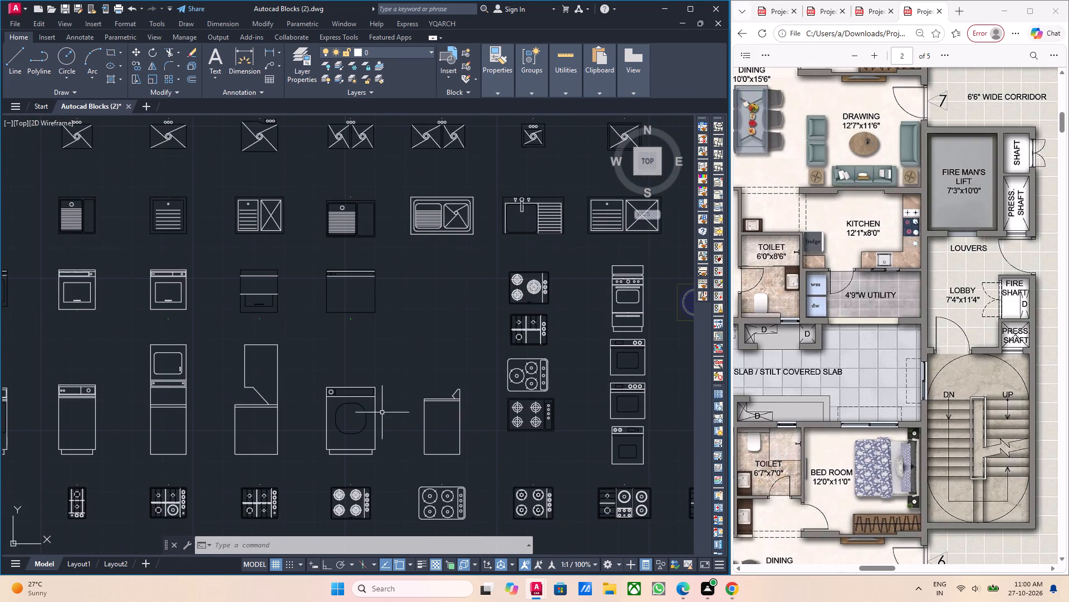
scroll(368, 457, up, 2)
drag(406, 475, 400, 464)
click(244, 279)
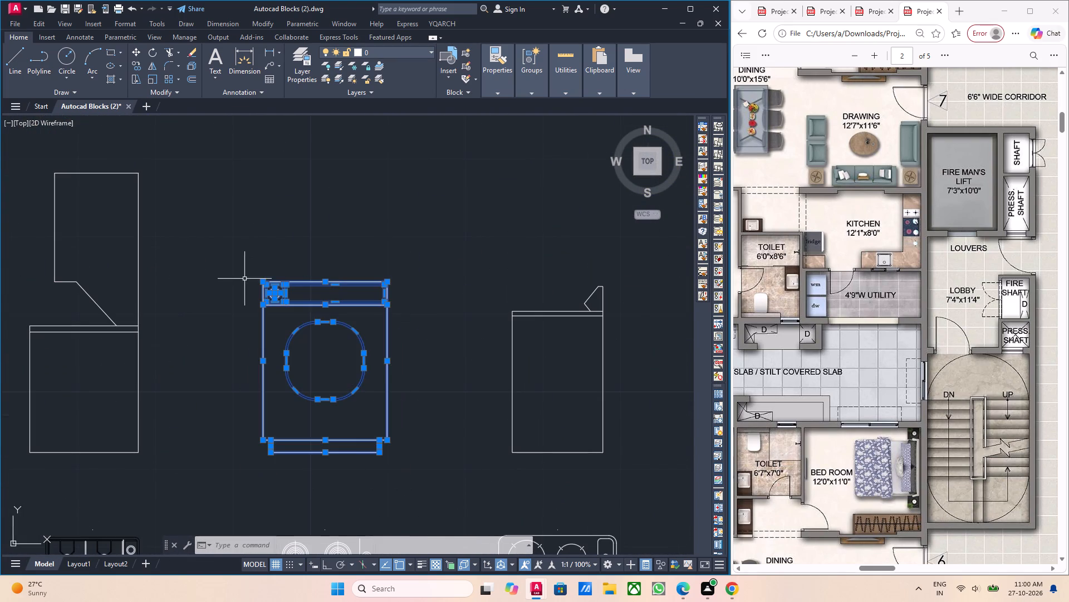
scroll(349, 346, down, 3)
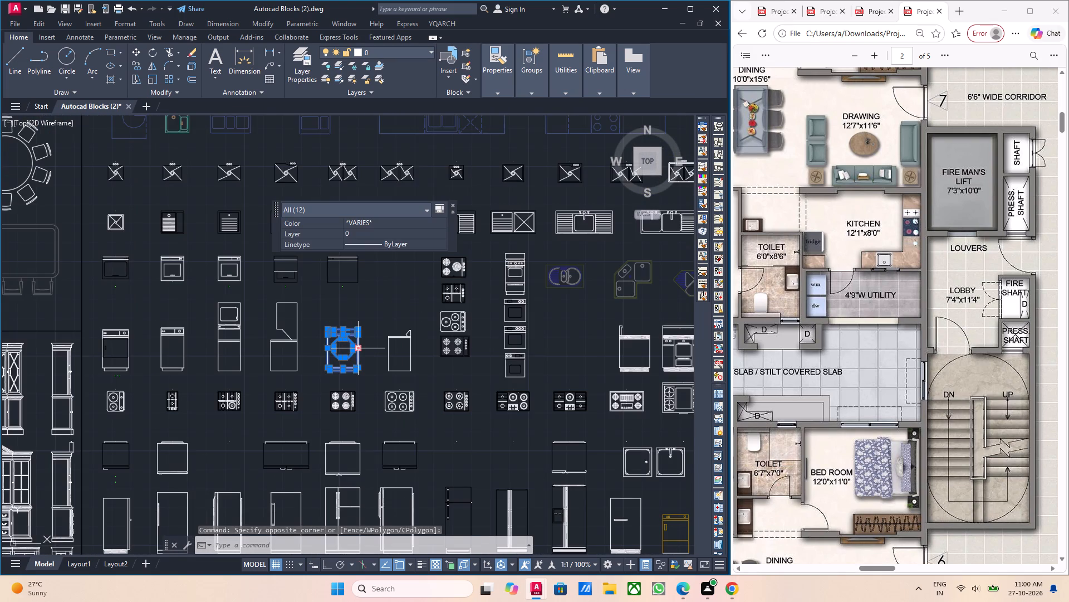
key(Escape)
Copy the second plan-view refrigerator block, in the row between the cooktops and the front-view refrigerators, to the clipboard.
scroll(306, 401, up, 1)
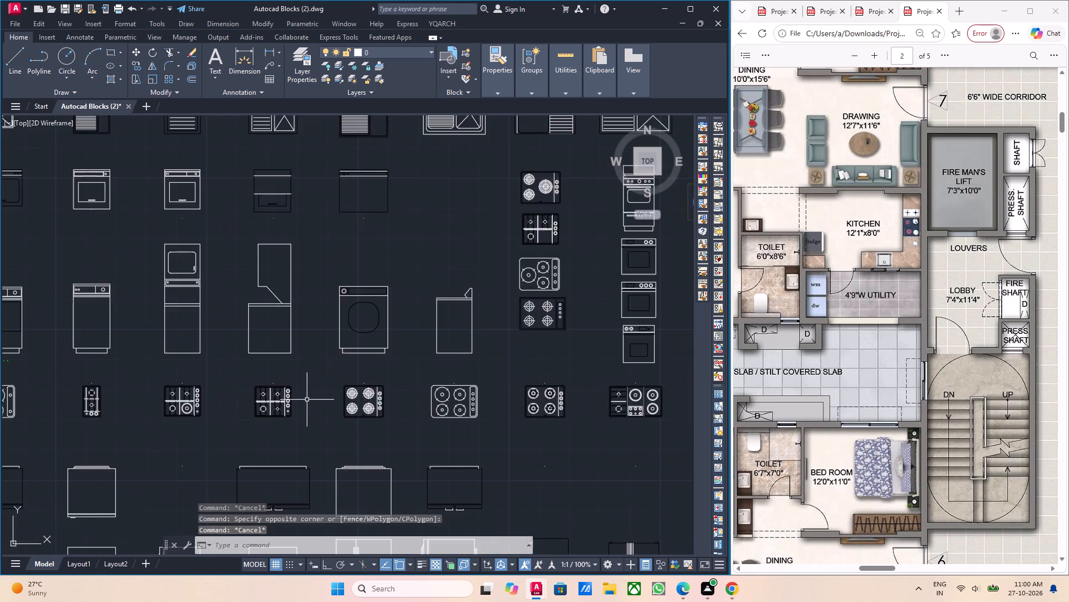
middle_drag(308, 401, 376, 349)
scroll(246, 384, down, 2)
middle_drag(214, 412, 240, 396)
scroll(271, 450, up, 1)
middle_drag(269, 450, 213, 439)
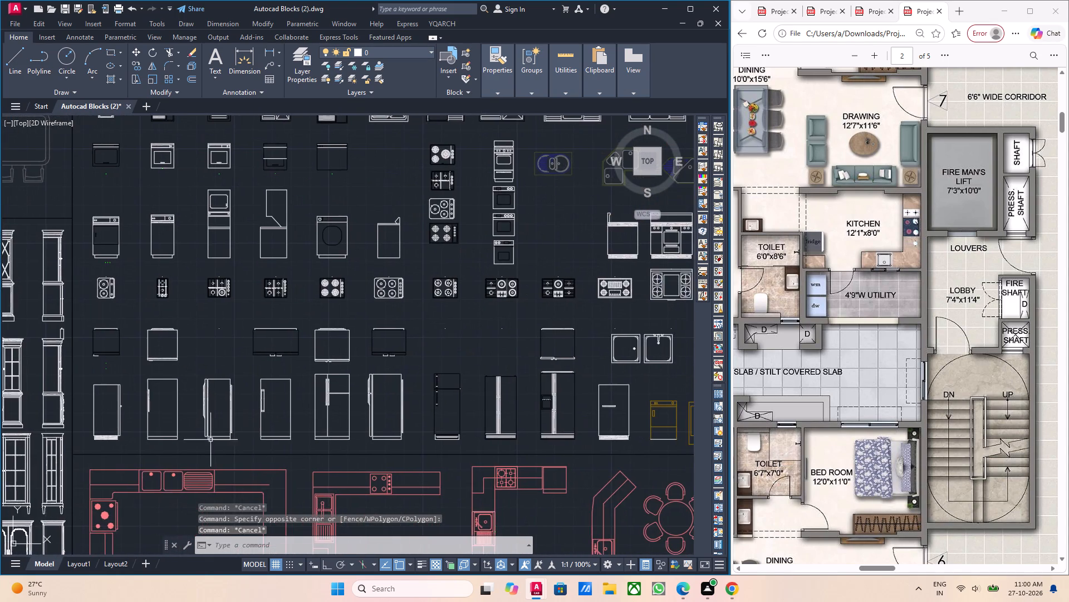
scroll(215, 439, down, 1)
middle_drag(284, 414, 306, 382)
scroll(334, 423, up, 3)
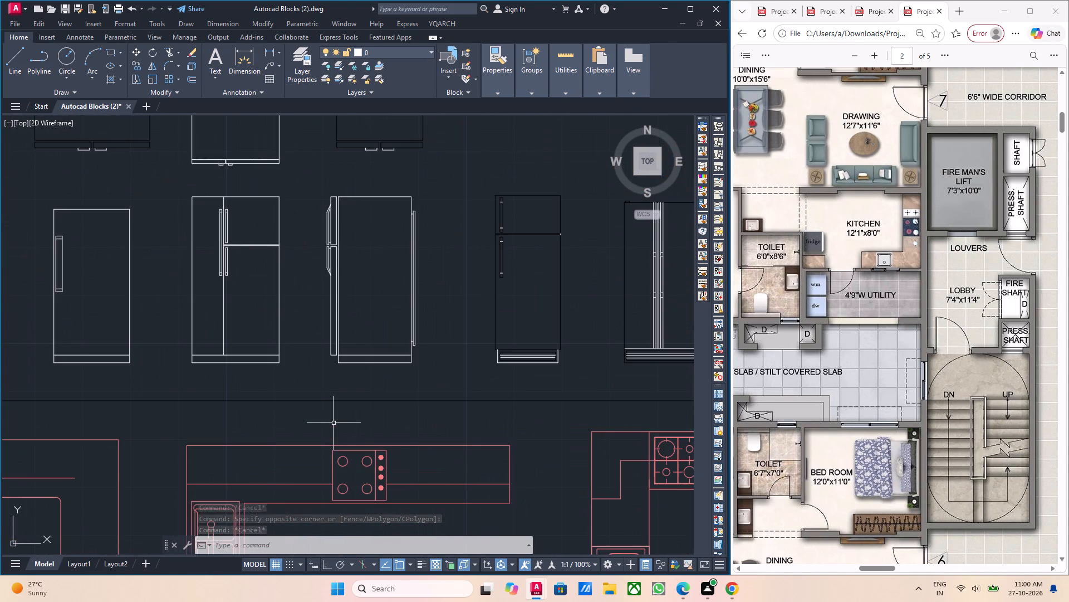
scroll(334, 424, down, 4)
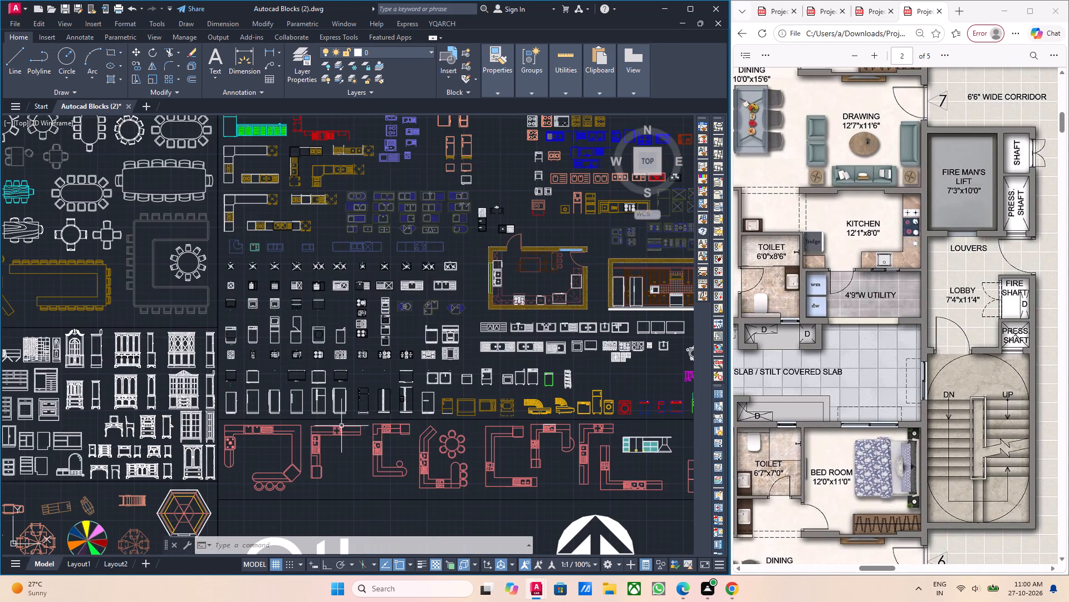
middle_drag(381, 433, 366, 456)
scroll(206, 430, up, 2)
middle_drag(256, 415, 263, 439)
scroll(310, 396, up, 3)
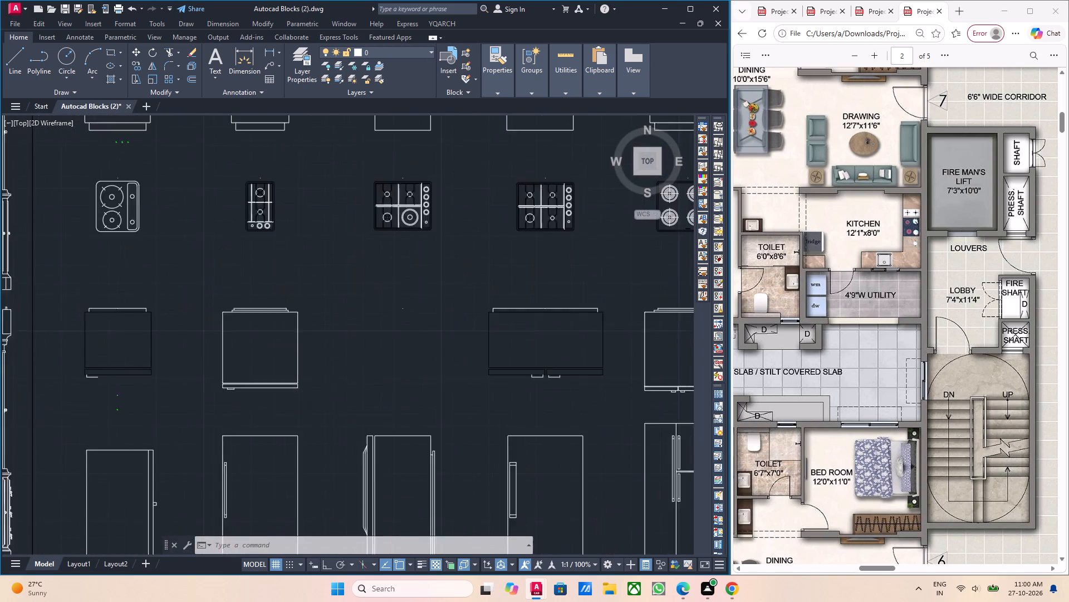
drag(312, 394, 290, 382)
click(142, 255)
scroll(263, 388, down, 2)
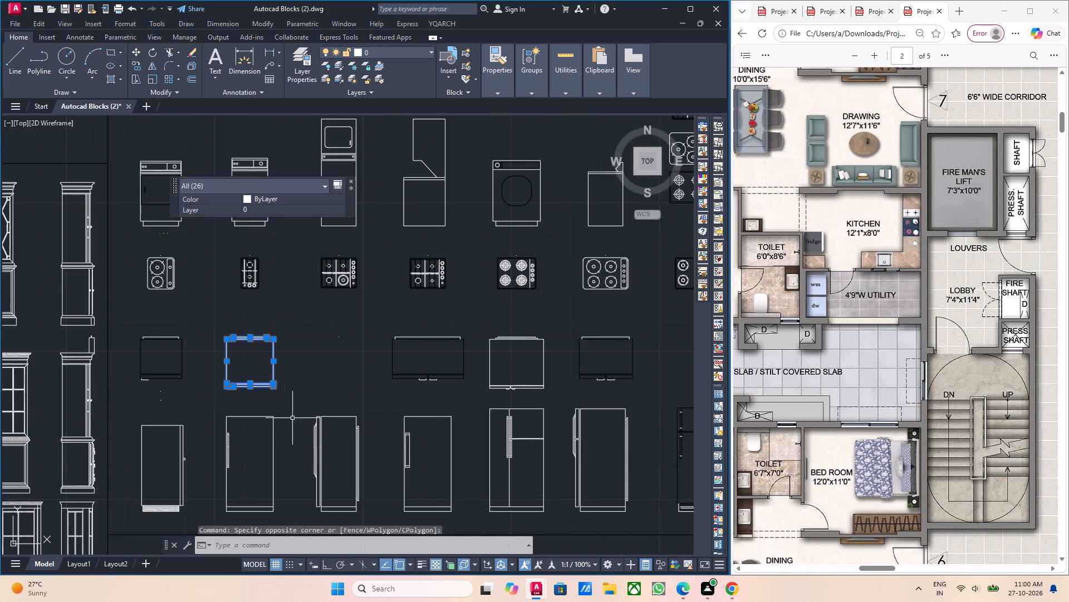
middle_click(296, 420)
key(ctrl+c)
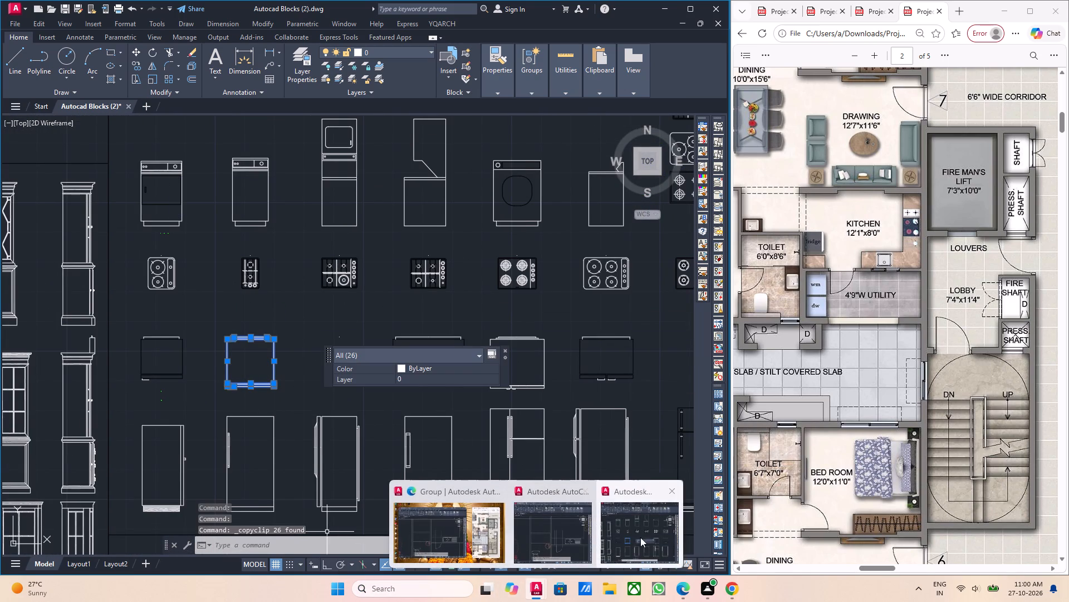
Switch back to Drawing1 and paste the refrigerator block in the kitchen, between the second and third vertical lines.
drag(640, 537, 436, 543)
click(436, 543)
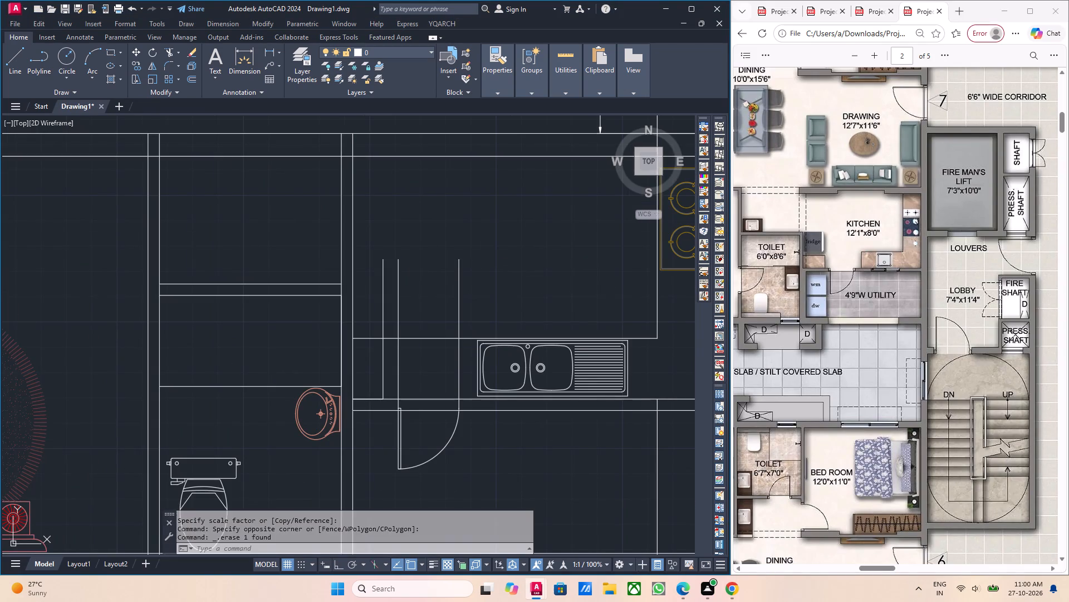
middle_drag(341, 430, 398, 469)
scroll(390, 400, down, 2)
middle_drag(449, 425, 421, 427)
scroll(347, 366, up, 3)
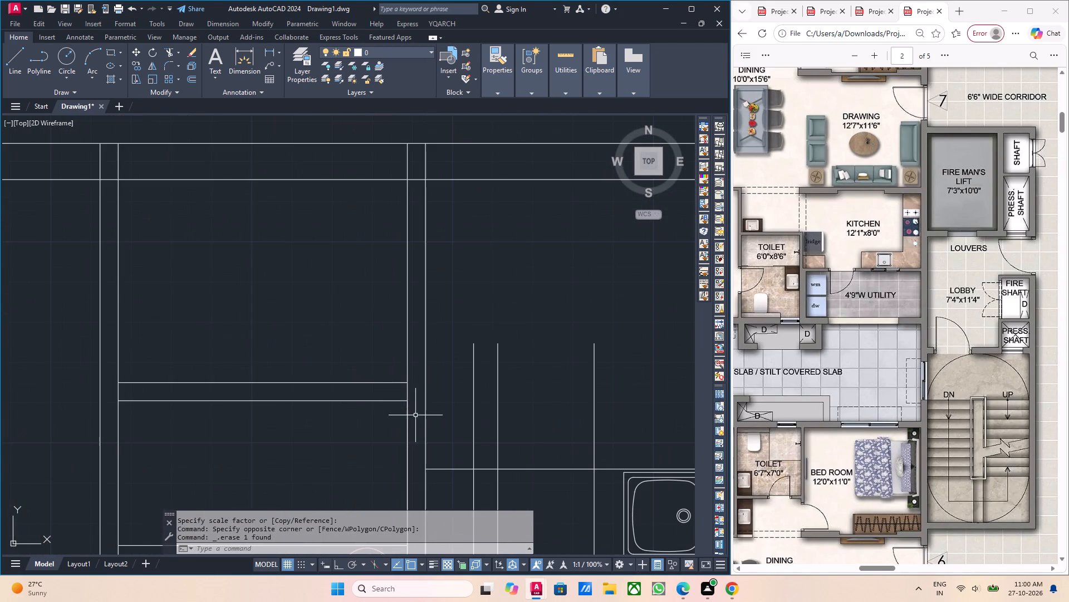
scroll(479, 441, up, 1)
middle_click(479, 441)
key(ctrl+v)
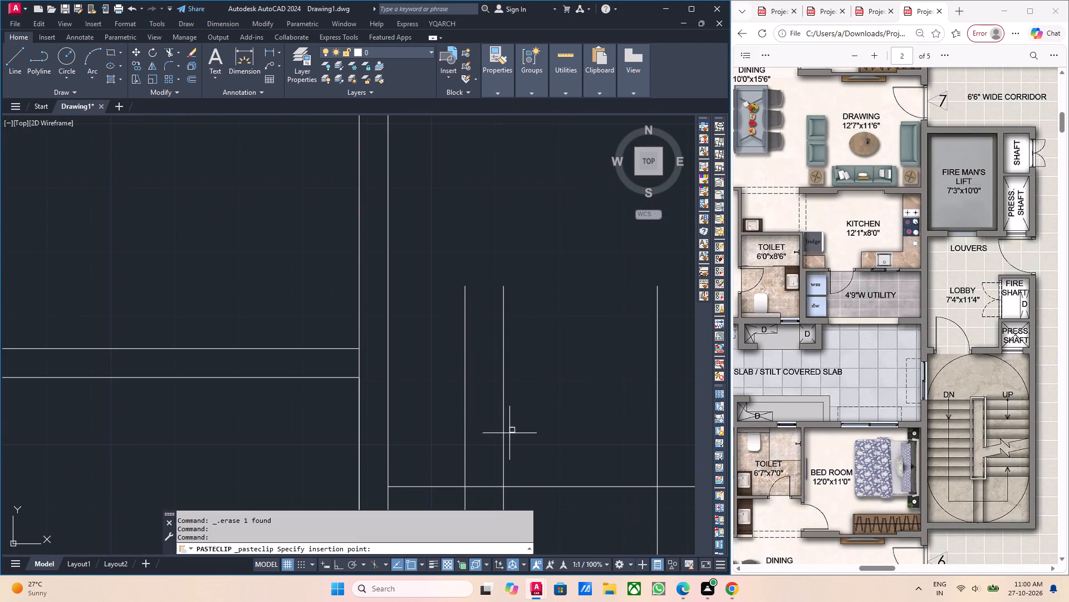
scroll(513, 428, down, 1)
scroll(519, 430, up, 3)
click(519, 431)
Scale the pasted refrigerator up freehand about a base point near its lower-right corner.
drag(560, 454, 543, 433)
click(512, 406)
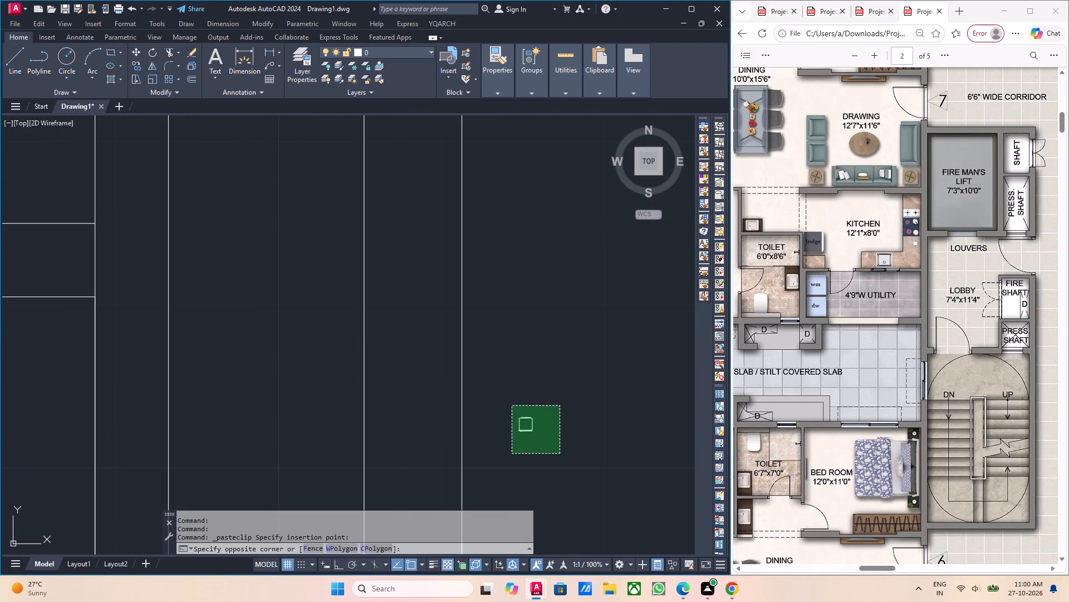
middle_drag(614, 439, 592, 417)
key(s)
key(c)
key(Return)
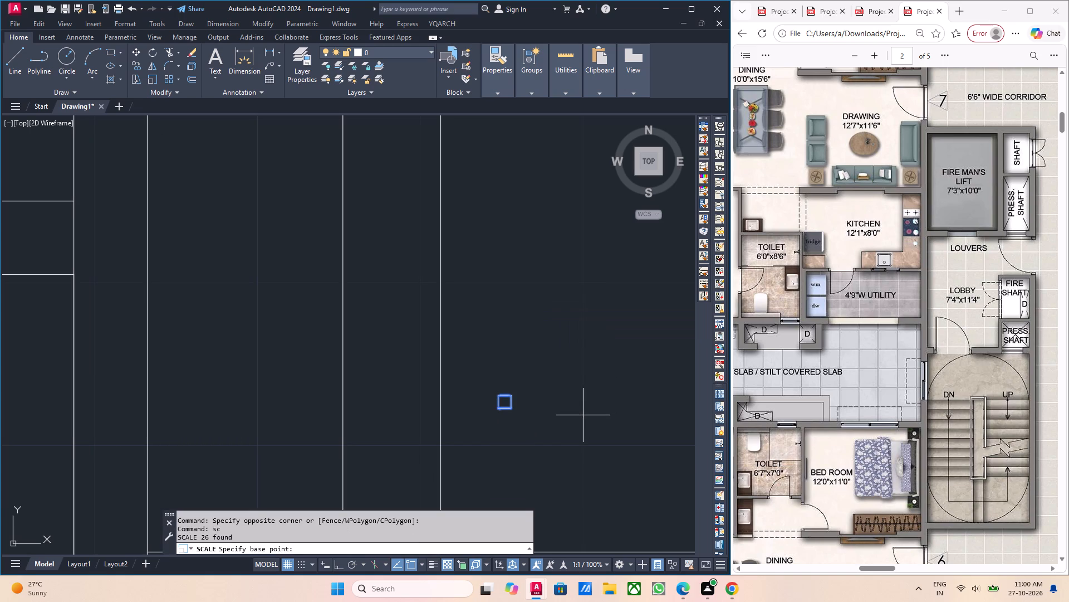
click(516, 415)
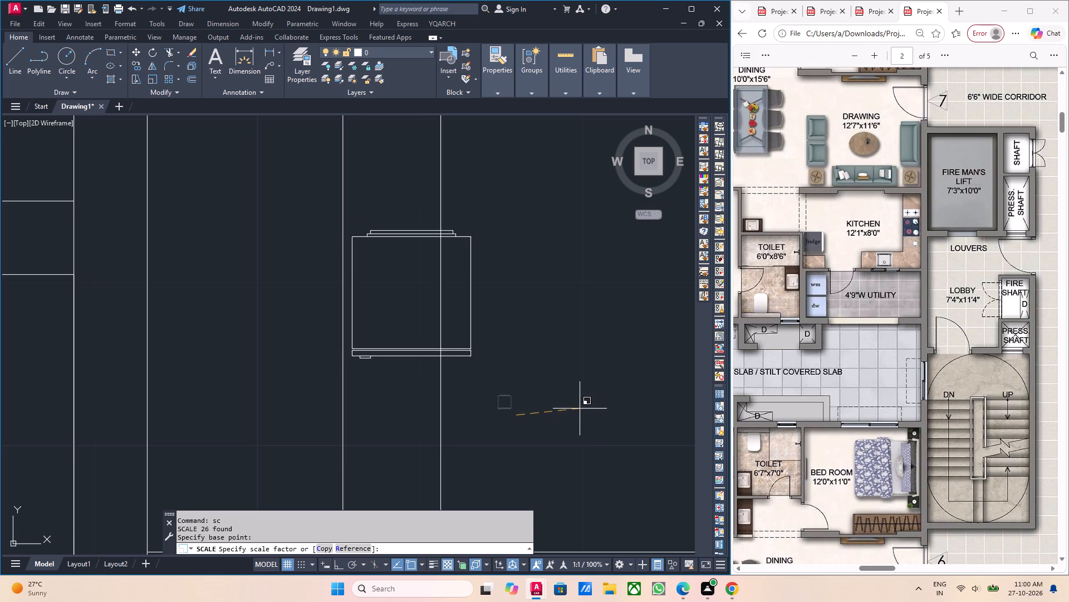
click(565, 385)
Group the enlarged refrigerator's outline, back, front and handle lines into one unnamed group.
middle_drag(545, 385, 601, 399)
scroll(467, 389, up, 2)
drag(601, 380, 601, 370)
drag(592, 323, 594, 328)
scroll(635, 356, down, 3)
middle_drag(643, 360, 593, 438)
scroll(589, 436, up, 3)
drag(575, 456, 560, 438)
click(497, 139)
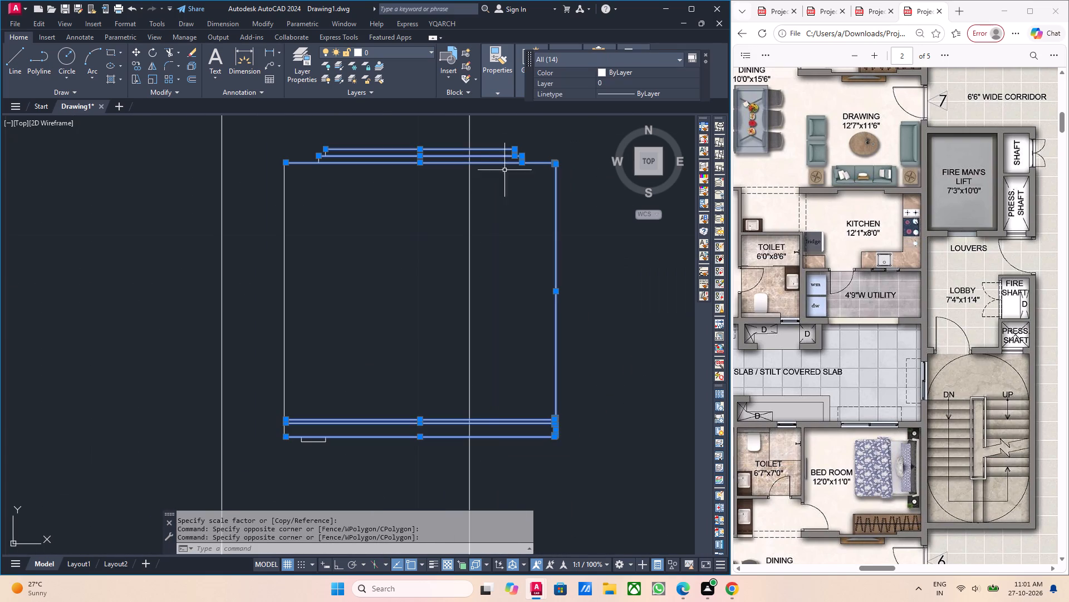
drag(332, 332, 306, 321)
click(268, 304)
scroll(368, 352, down, 1)
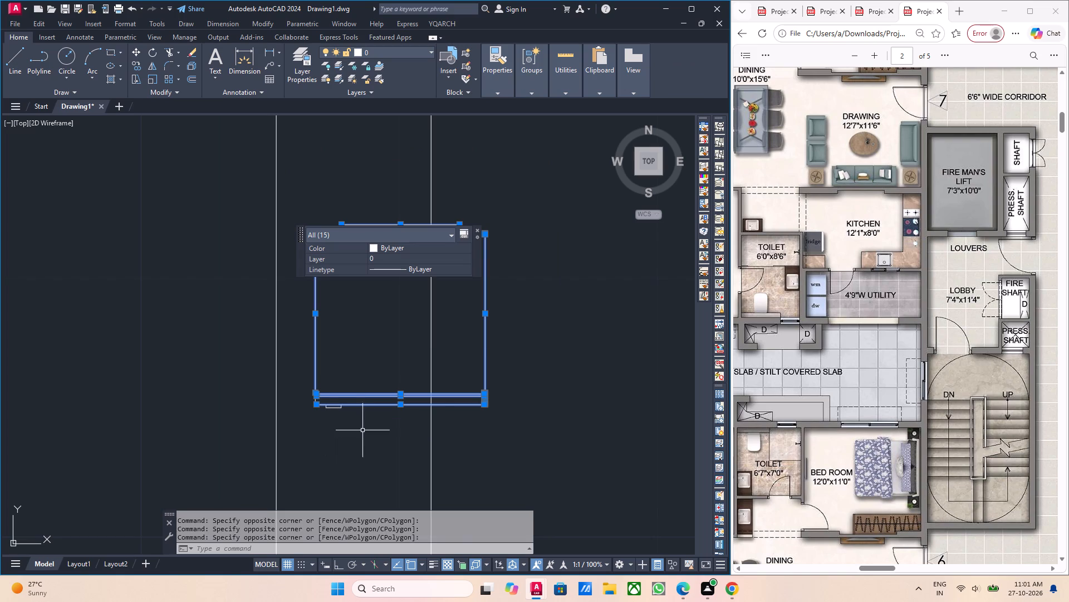
drag(362, 429, 354, 417)
click(321, 376)
middle_drag(445, 416, 439, 463)
middle_drag(527, 395, 517, 401)
middle_drag(541, 410, 541, 408)
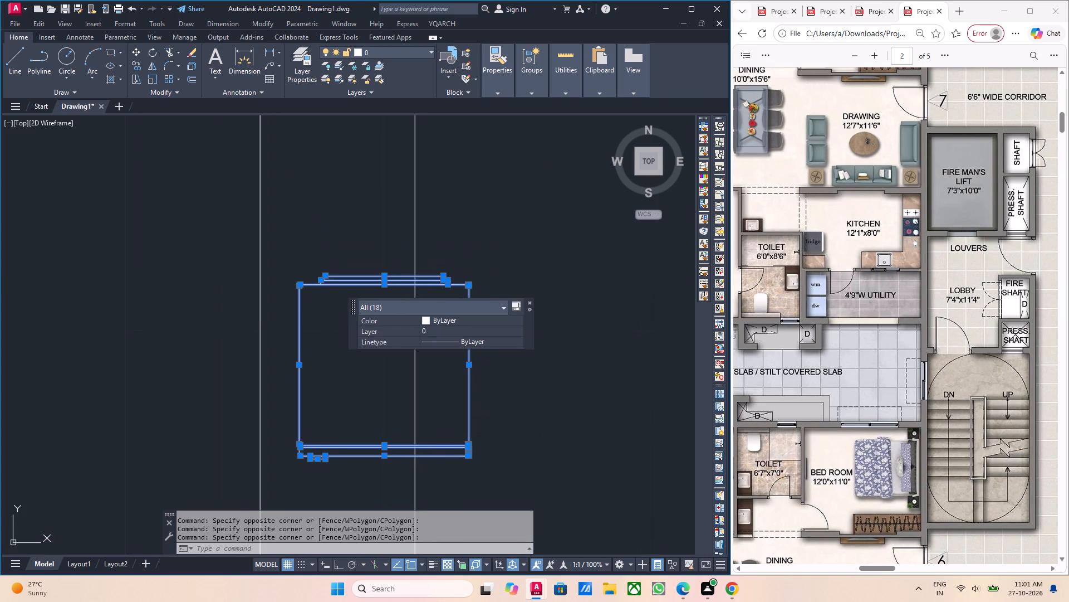
middle_drag(541, 408, 534, 393)
middle_click(538, 390)
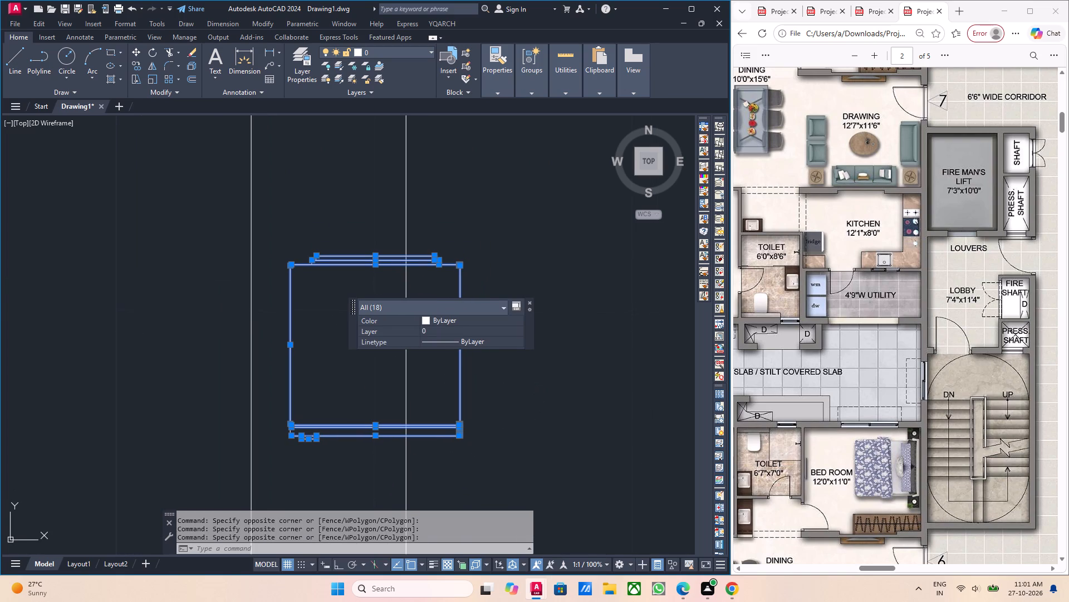
key(g)
key(Return)
middle_drag(542, 413, 609, 426)
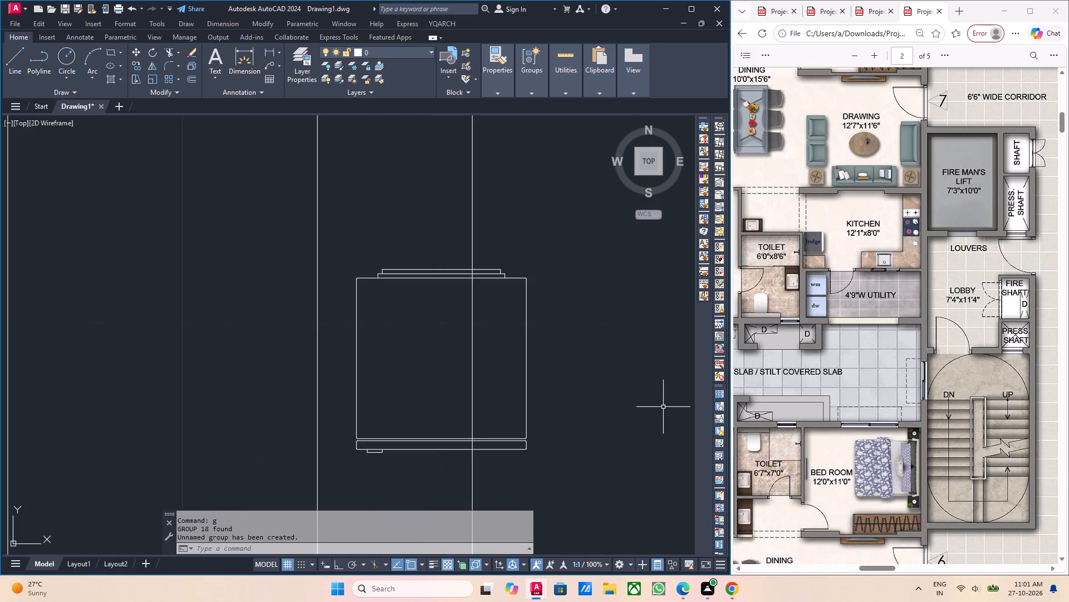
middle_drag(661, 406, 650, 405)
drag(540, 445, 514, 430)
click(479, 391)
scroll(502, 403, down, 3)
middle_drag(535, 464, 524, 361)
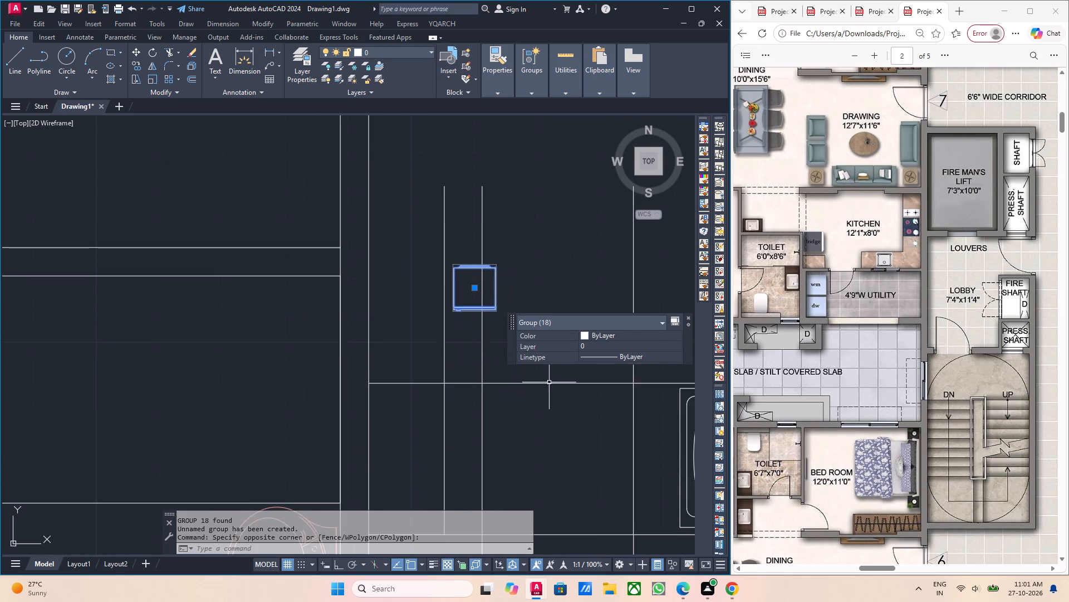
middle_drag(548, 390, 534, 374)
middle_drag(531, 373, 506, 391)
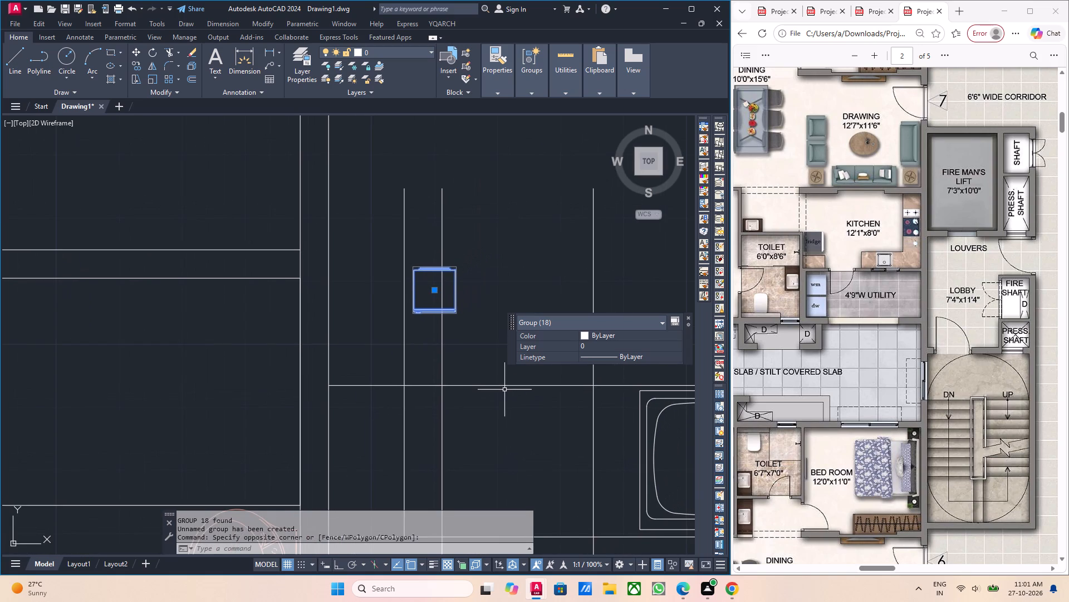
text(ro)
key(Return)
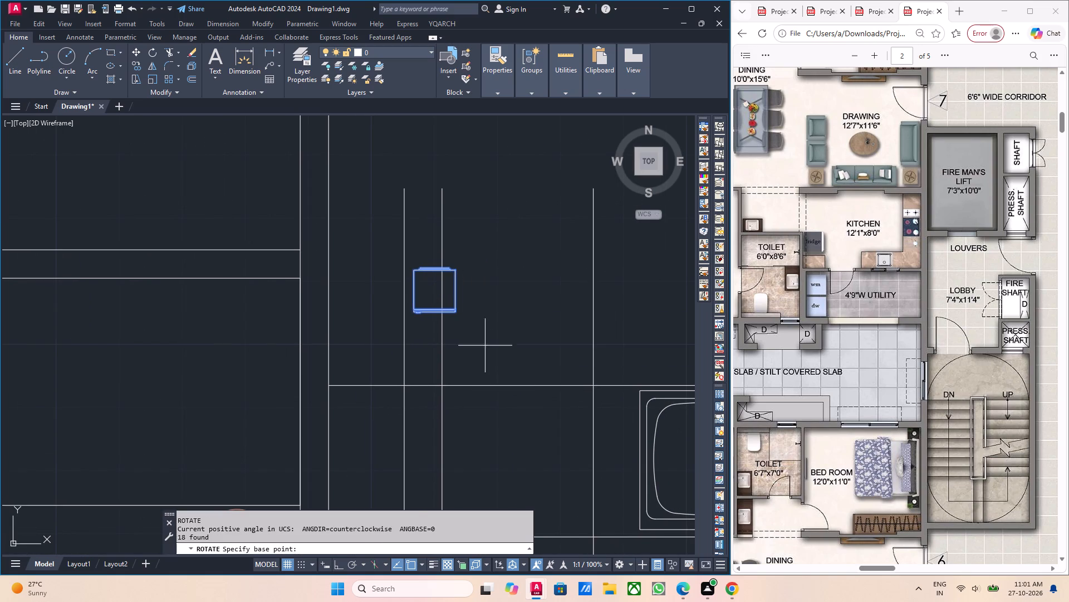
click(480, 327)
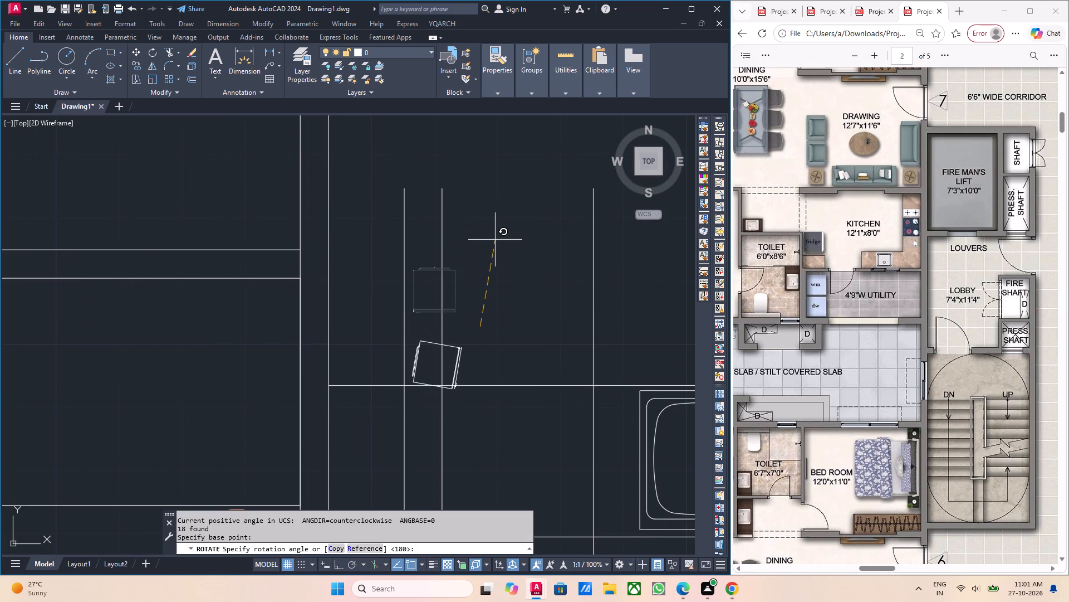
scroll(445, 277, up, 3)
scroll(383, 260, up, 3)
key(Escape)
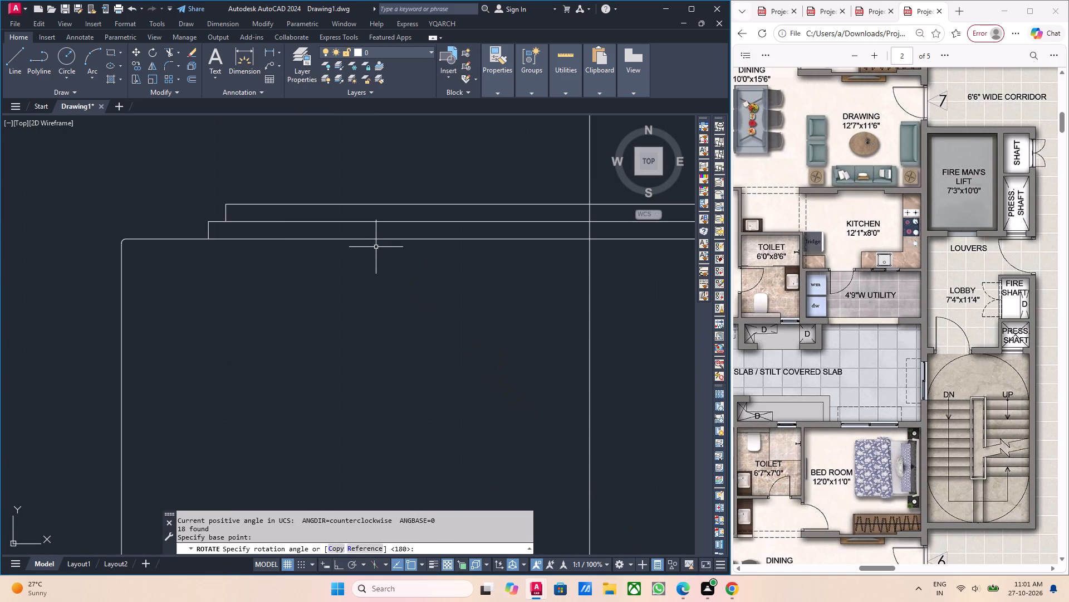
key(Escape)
Regroup all the refrigerator's lines, including the back, front and handle pieces left out before, into one unnamed group.
scroll(382, 247, down, 1)
middle_drag(411, 309, 411, 334)
drag(413, 343, 331, 280)
click(200, 198)
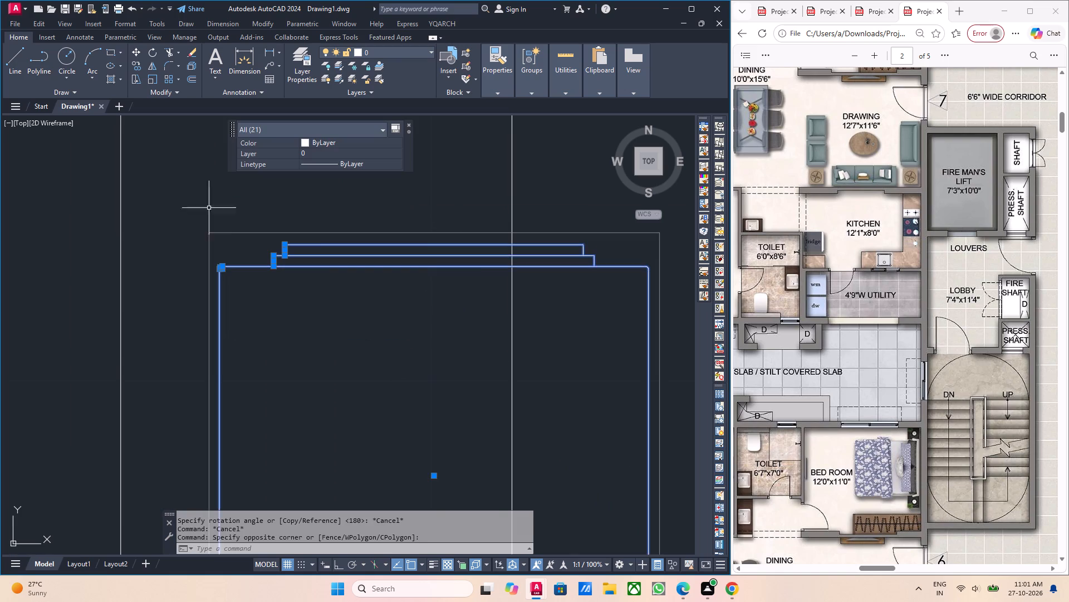
scroll(310, 324, down, 2)
middle_drag(352, 377, 335, 268)
drag(453, 404, 431, 363)
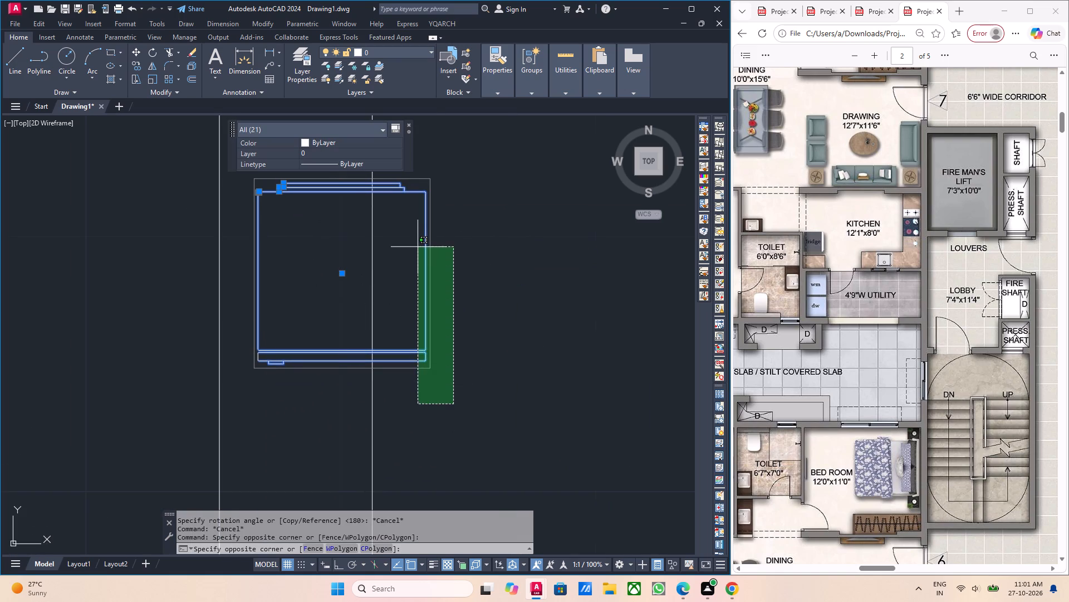
middle_drag(419, 255, 415, 362)
click(374, 272)
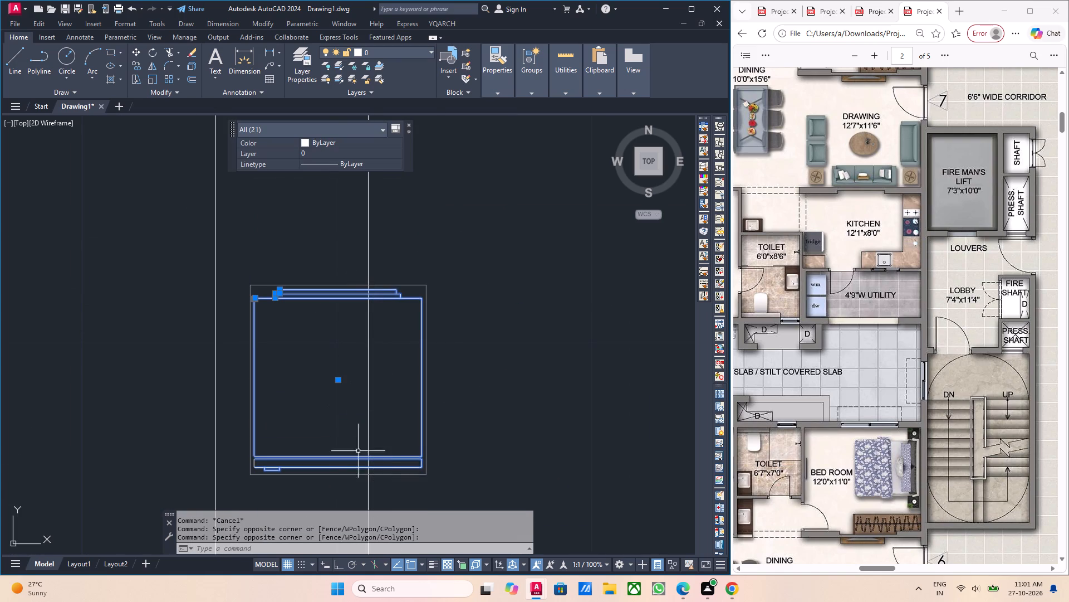
drag(346, 503, 308, 460)
click(241, 273)
middle_drag(417, 388, 418, 388)
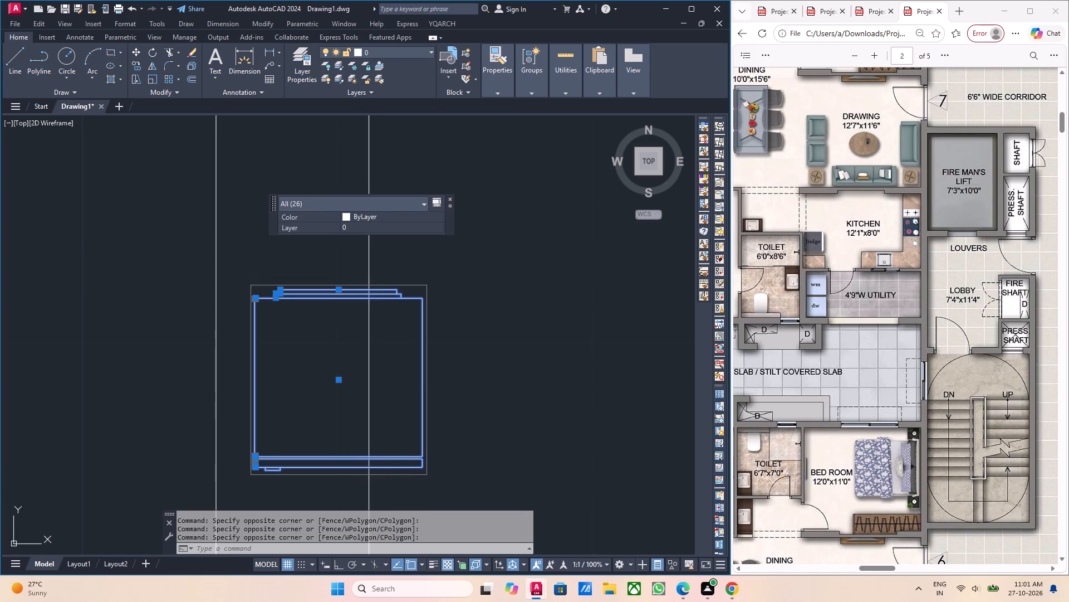
middle_drag(418, 388, 408, 332)
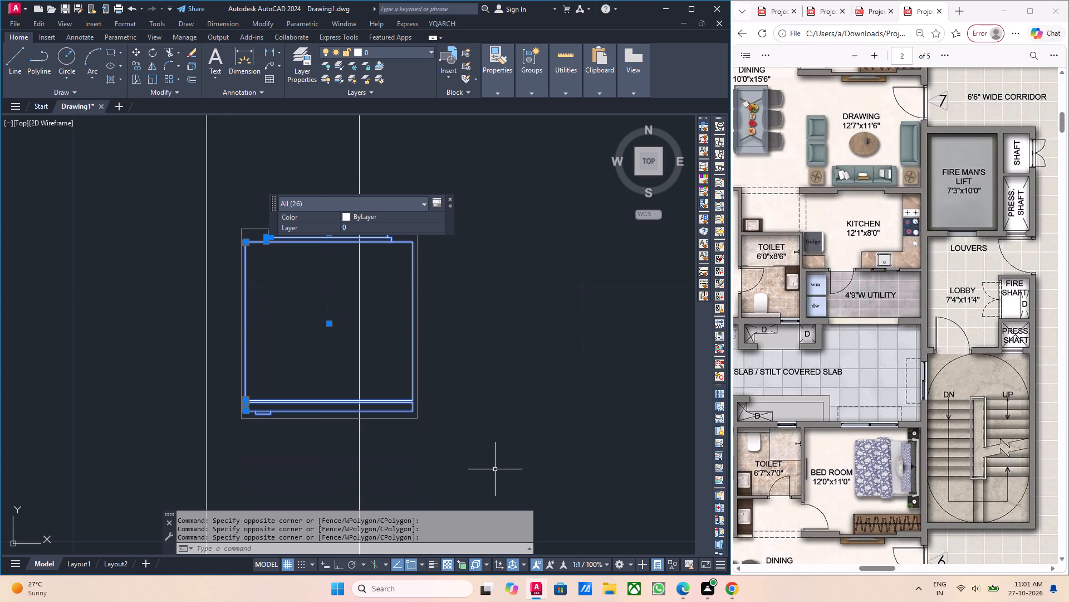
key(g)
key(Return)
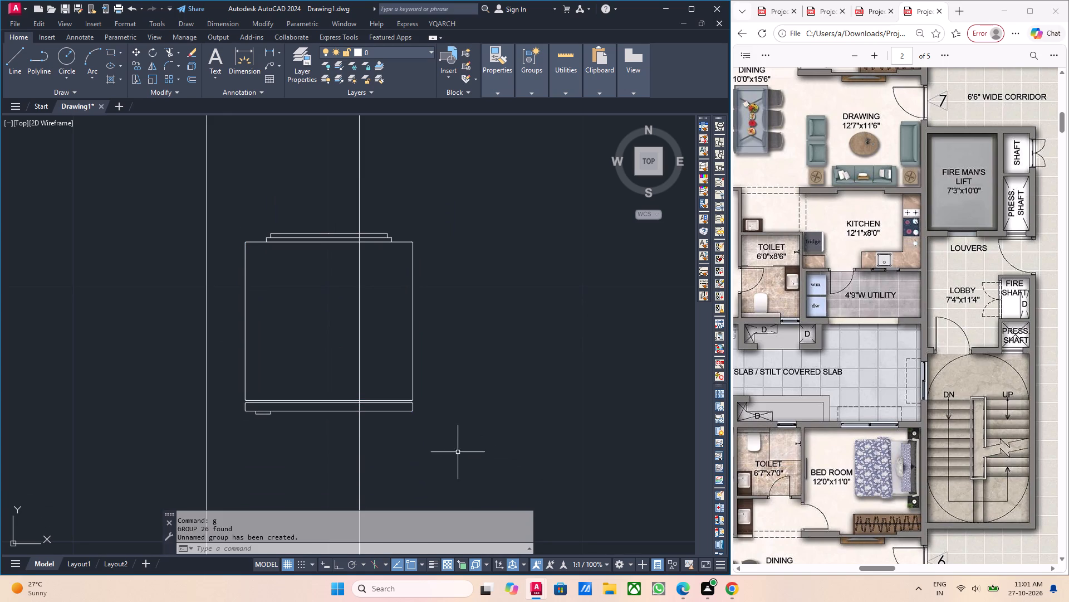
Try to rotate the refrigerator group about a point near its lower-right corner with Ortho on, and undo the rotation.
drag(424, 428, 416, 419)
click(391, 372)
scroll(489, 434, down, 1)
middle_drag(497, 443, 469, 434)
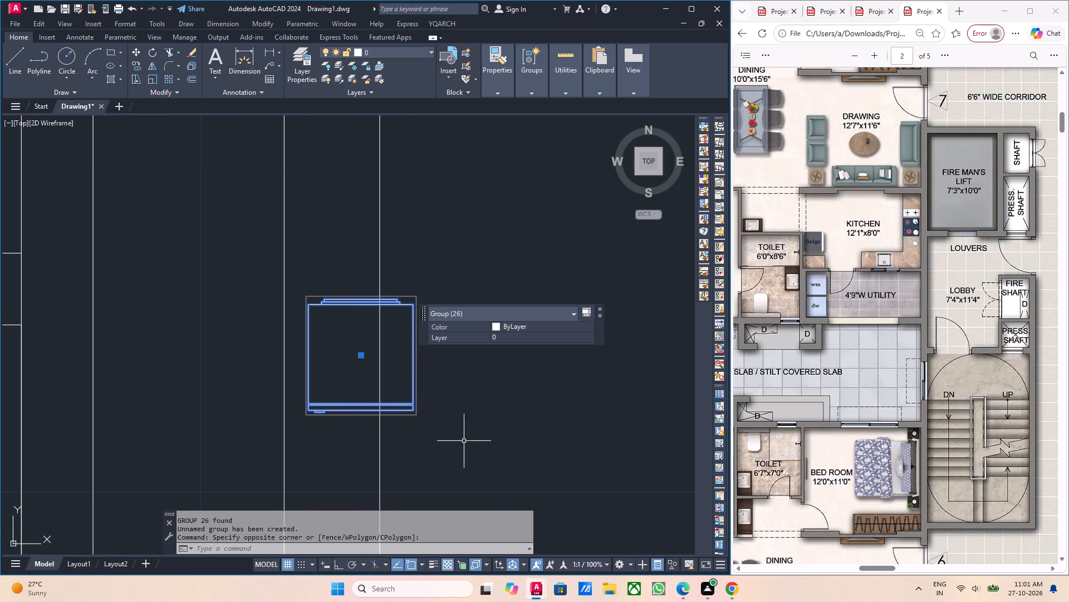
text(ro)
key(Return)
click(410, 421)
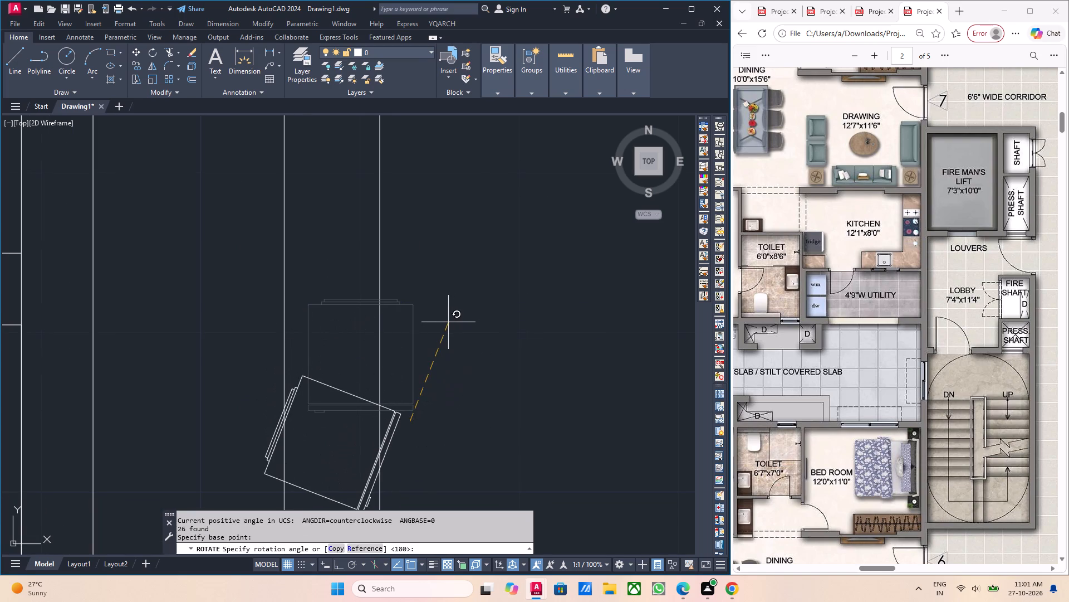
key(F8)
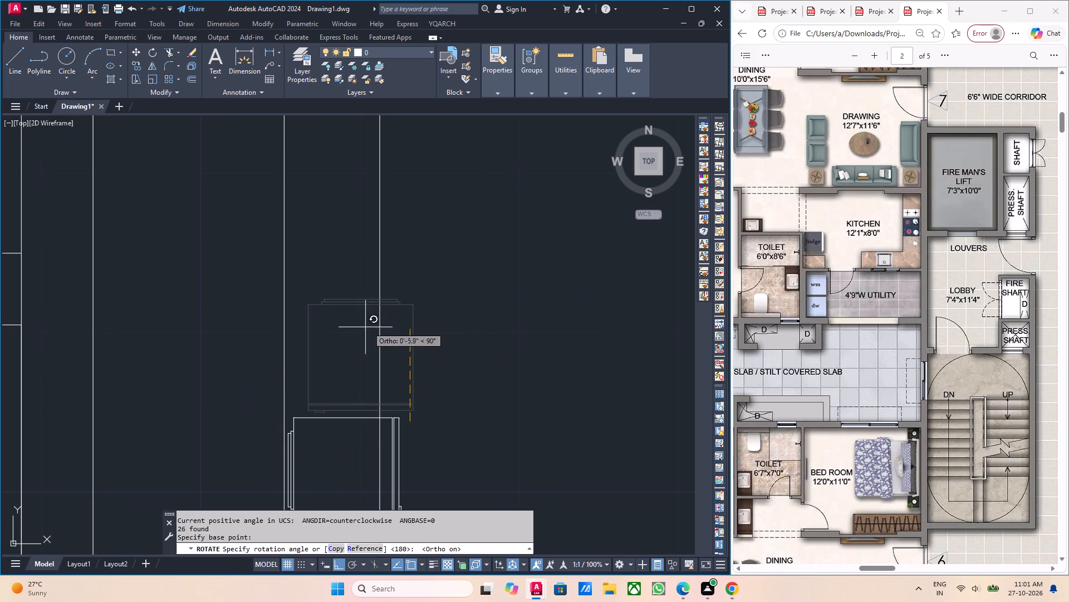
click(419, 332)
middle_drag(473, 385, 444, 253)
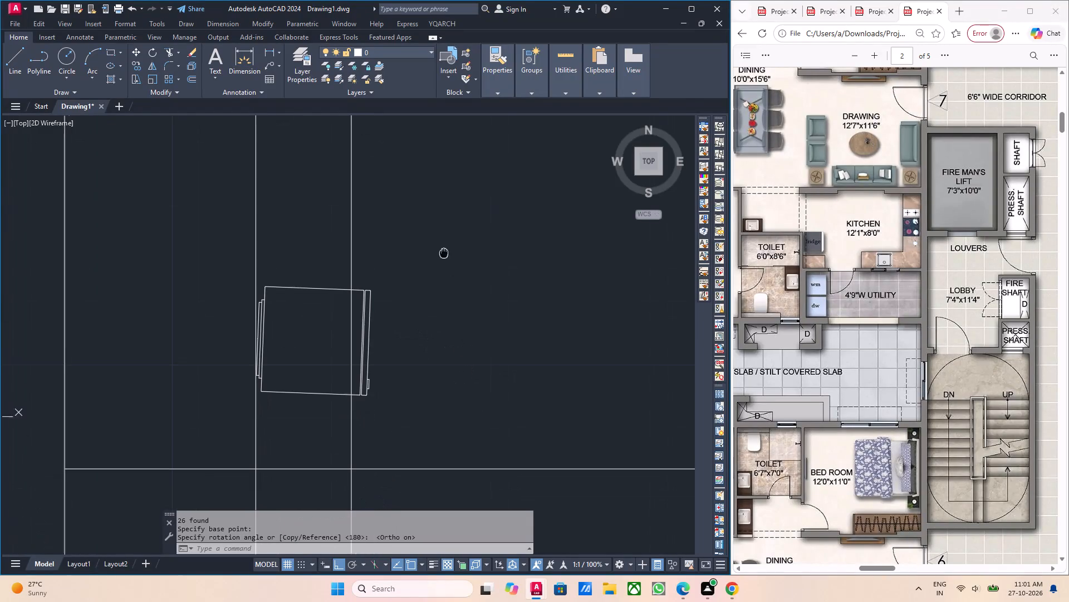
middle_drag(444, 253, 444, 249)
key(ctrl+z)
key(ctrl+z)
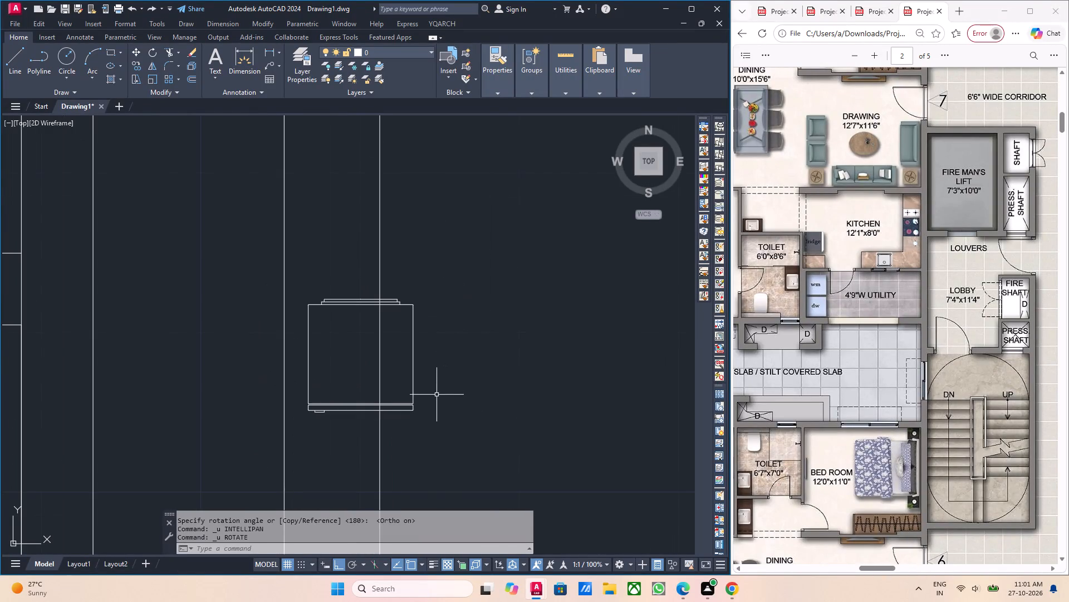
Rotate the refrigerator group 90° counterclockwise with Ortho about a point below and to the right of it, so its door faces right.
middle_drag(446, 395, 509, 303)
drag(477, 331, 472, 316)
click(450, 209)
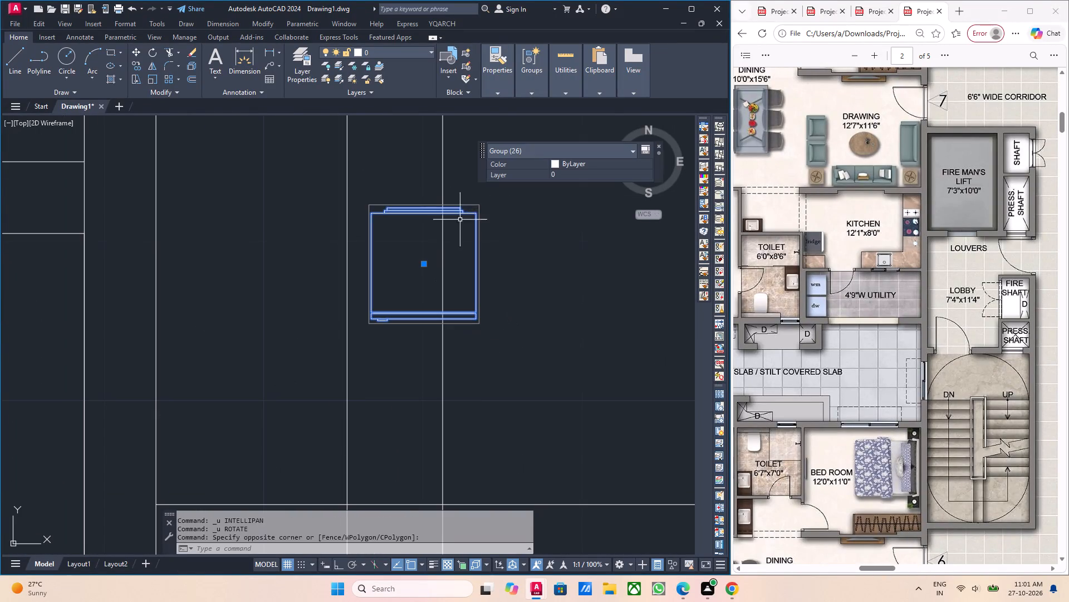
middle_drag(597, 339, 581, 318)
middle_drag(583, 324, 568, 297)
middle_click(593, 319)
middle_drag(624, 324, 591, 298)
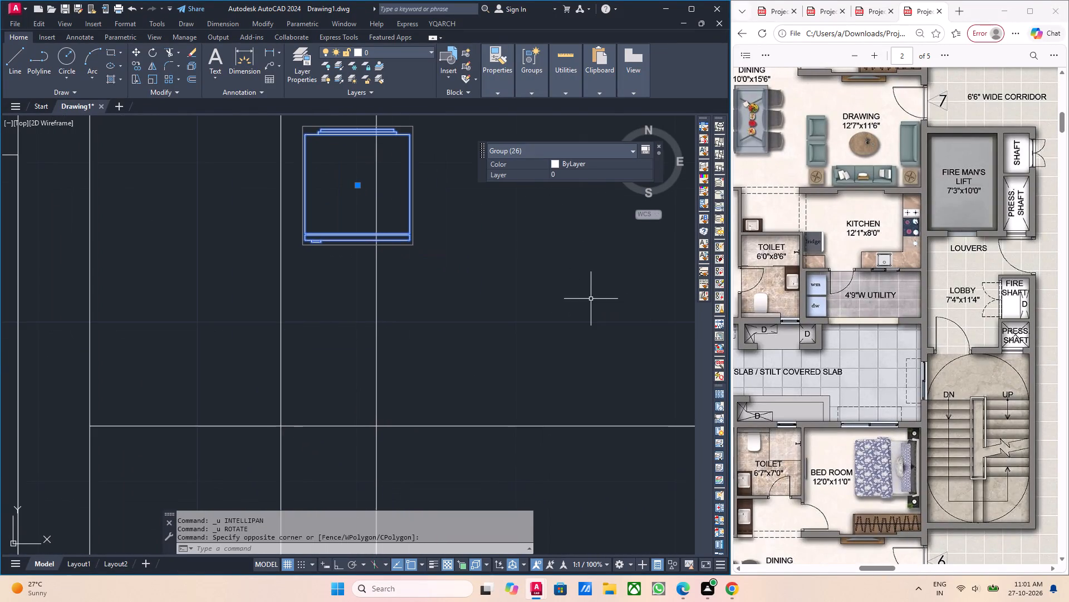
text(ro)
key(Return)
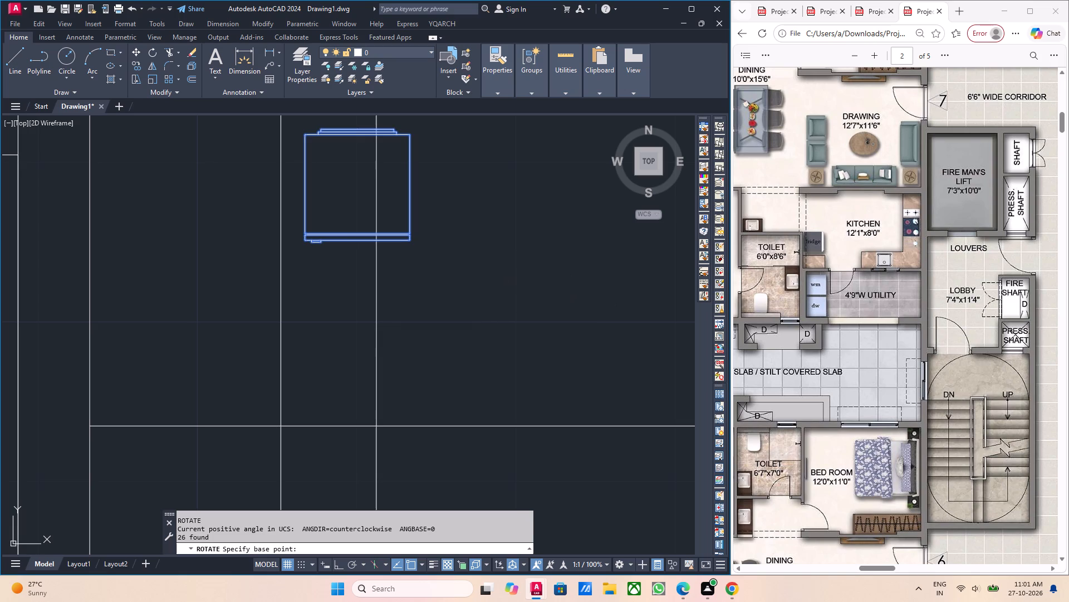
click(469, 280)
key(F8)
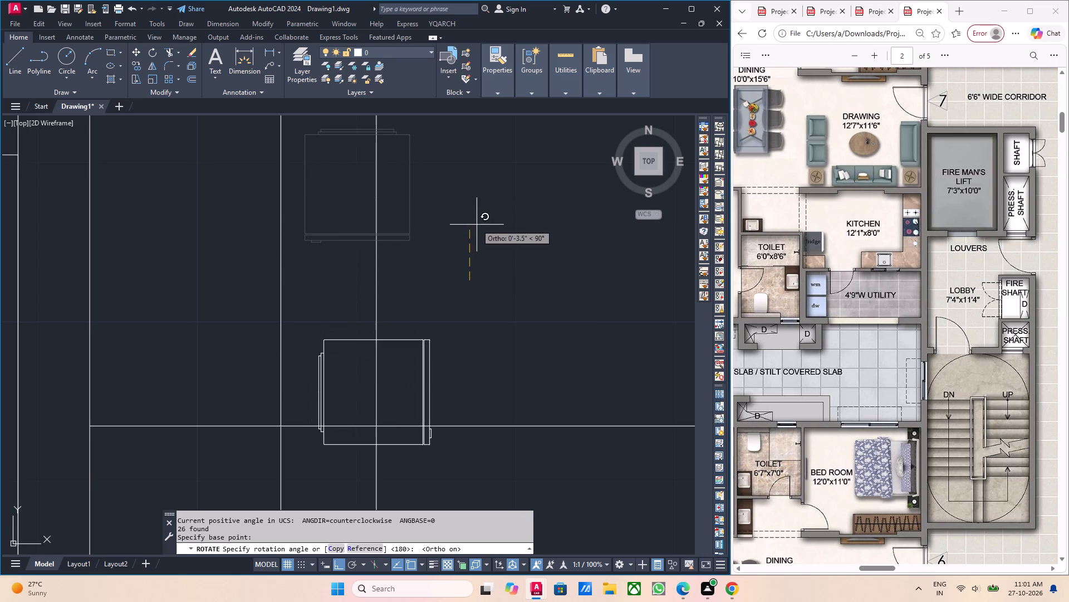
click(479, 226)
scroll(477, 341, down, 2)
middle_drag(474, 357, 493, 235)
scroll(461, 257, up, 2)
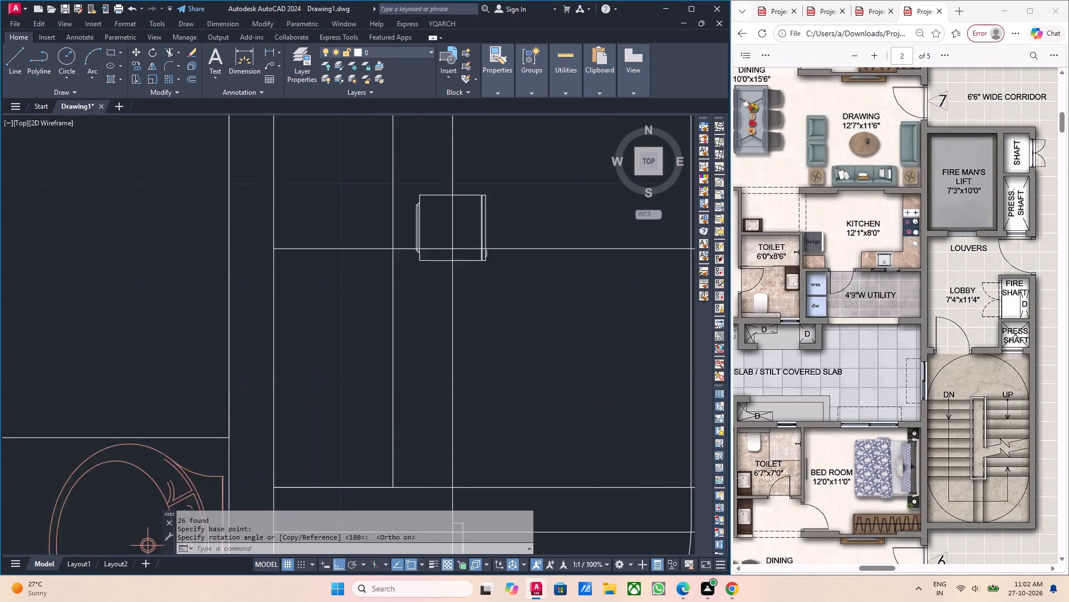
Move the rotated refrigerator with Ortho off to between the kitchen's left wall line and the first vertical line, just above the horizontal line.
middle_drag(483, 321, 494, 346)
scroll(516, 349, down, 3)
click(540, 377)
middle_drag(532, 376, 519, 457)
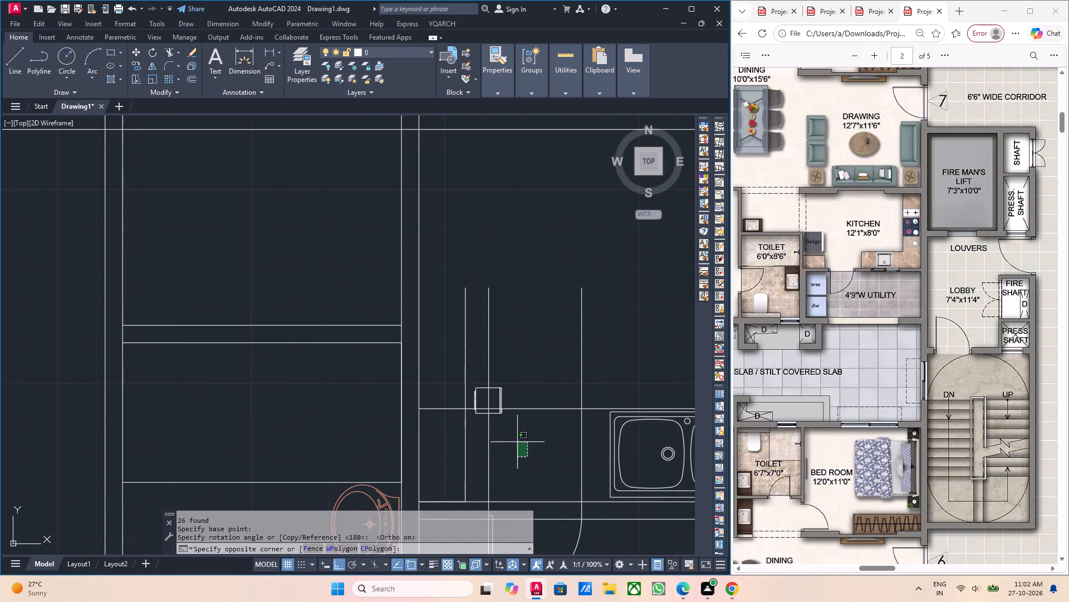
click(517, 441)
scroll(484, 399, up, 2)
drag(536, 398, 531, 397)
click(512, 367)
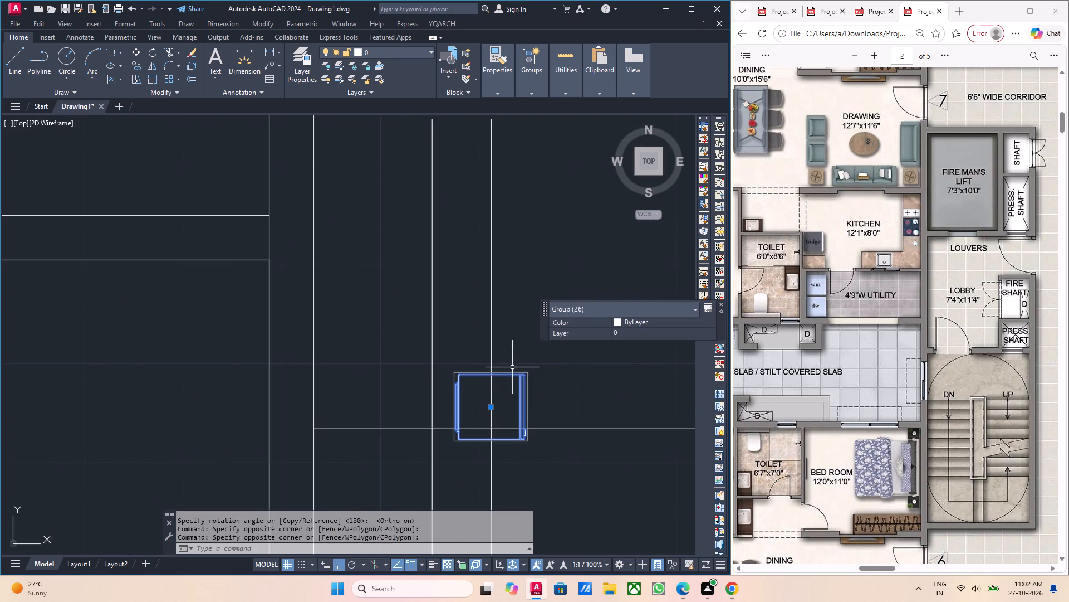
middle_drag(546, 398, 541, 361)
middle_drag(556, 387, 553, 381)
middle_drag(561, 387, 556, 372)
middle_drag(606, 397, 662, 392)
middle_drag(652, 396, 665, 420)
key(m)
key(Return)
click(604, 380)
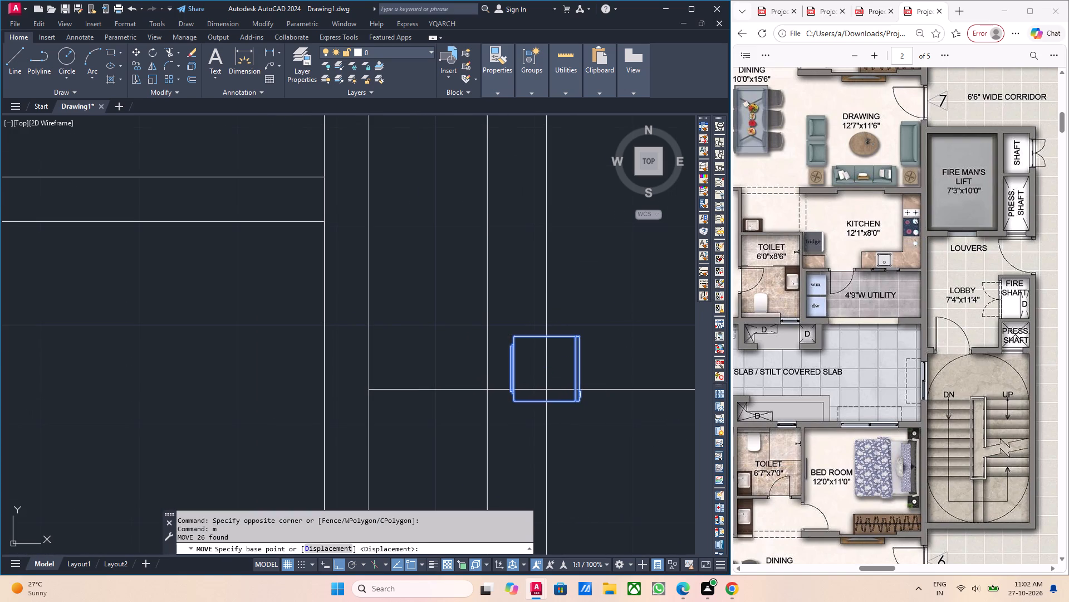
key(F8)
click(489, 356)
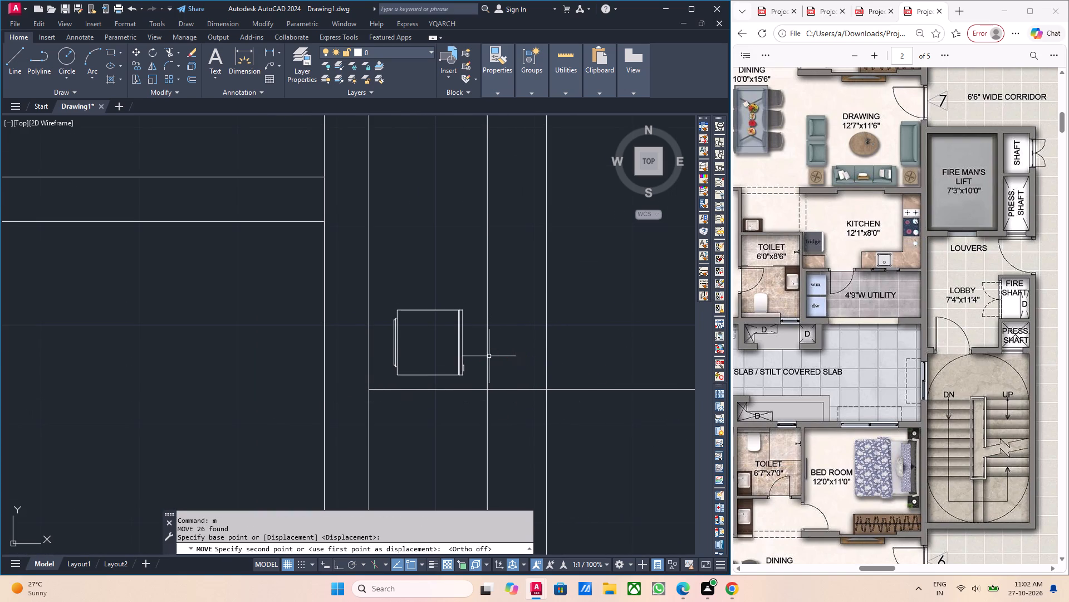
Scale the refrigerator group up freehand about a base point inside its lower-right part, to roughly the gap between the two vertical lines.
scroll(478, 358, up, 3)
drag(461, 380, 433, 364)
click(262, 276)
middle_drag(353, 360, 354, 354)
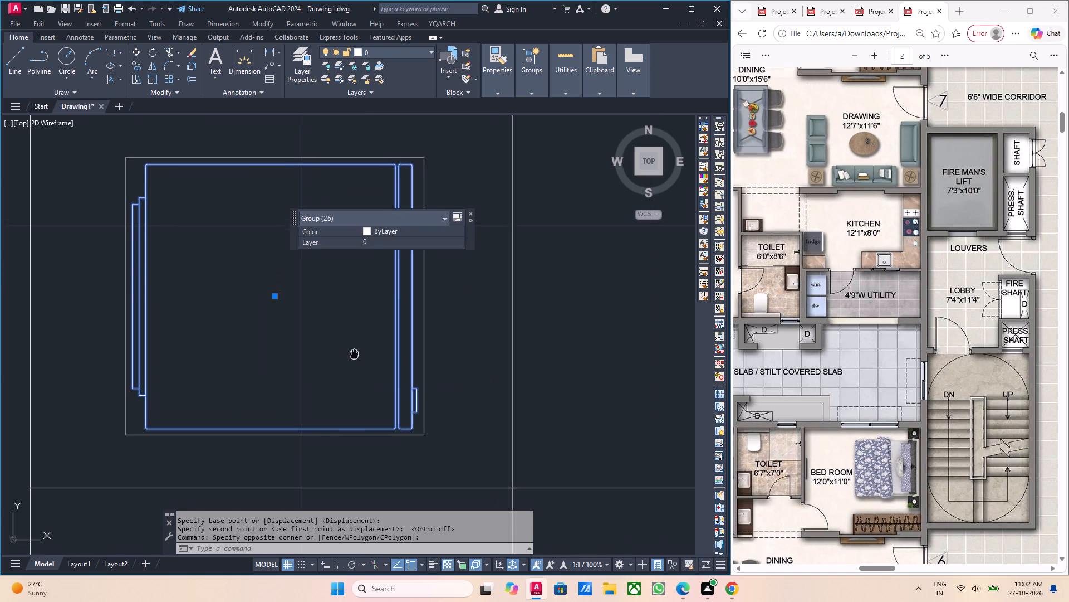
middle_drag(354, 354, 355, 350)
key(s)
key(c)
key(Return)
click(355, 347)
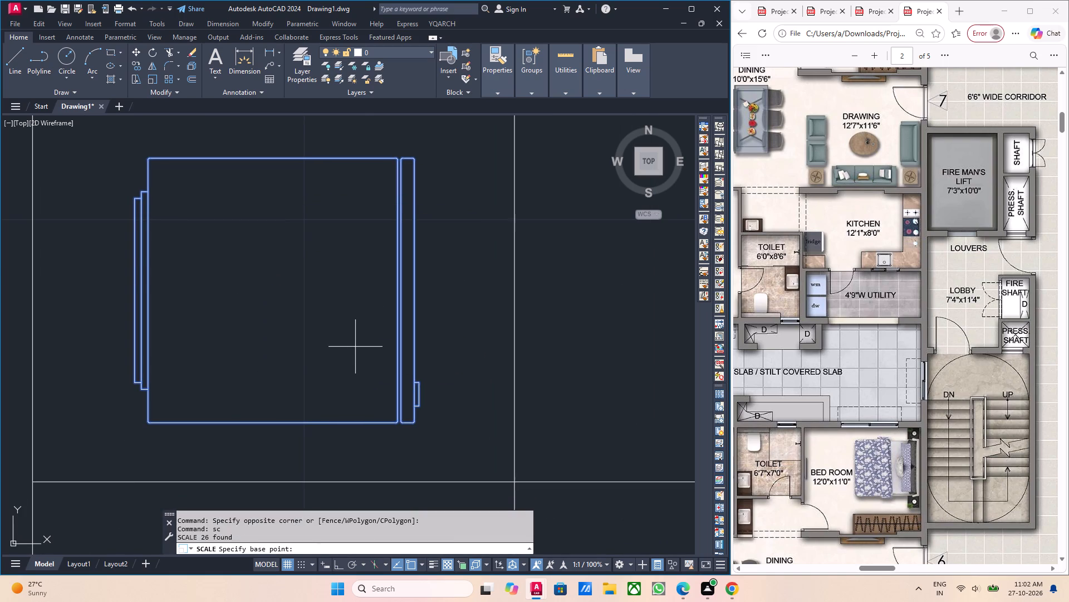
scroll(523, 412, down, 1)
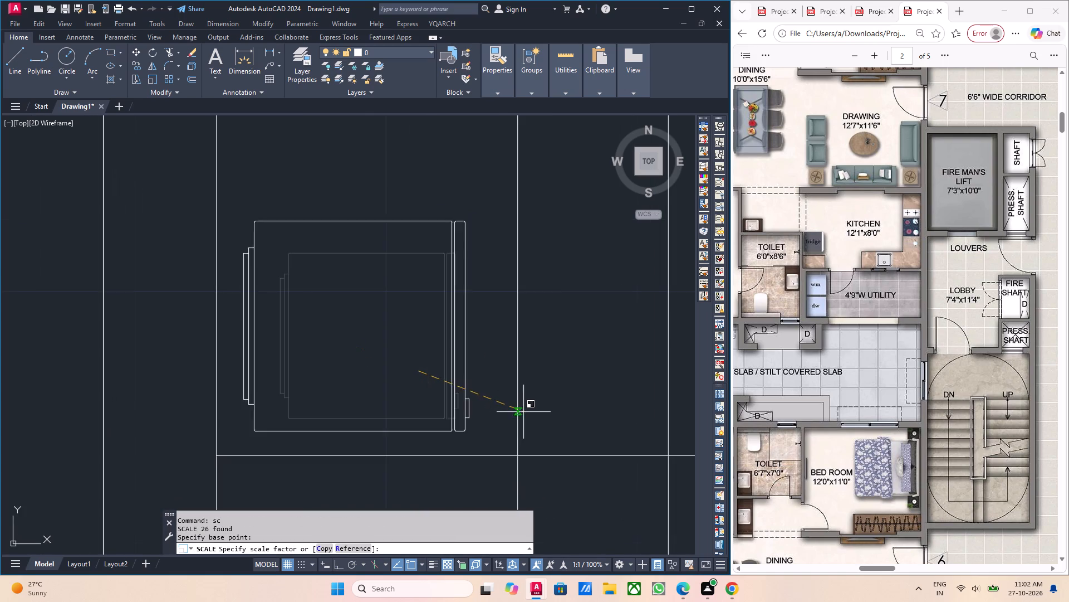
click(562, 409)
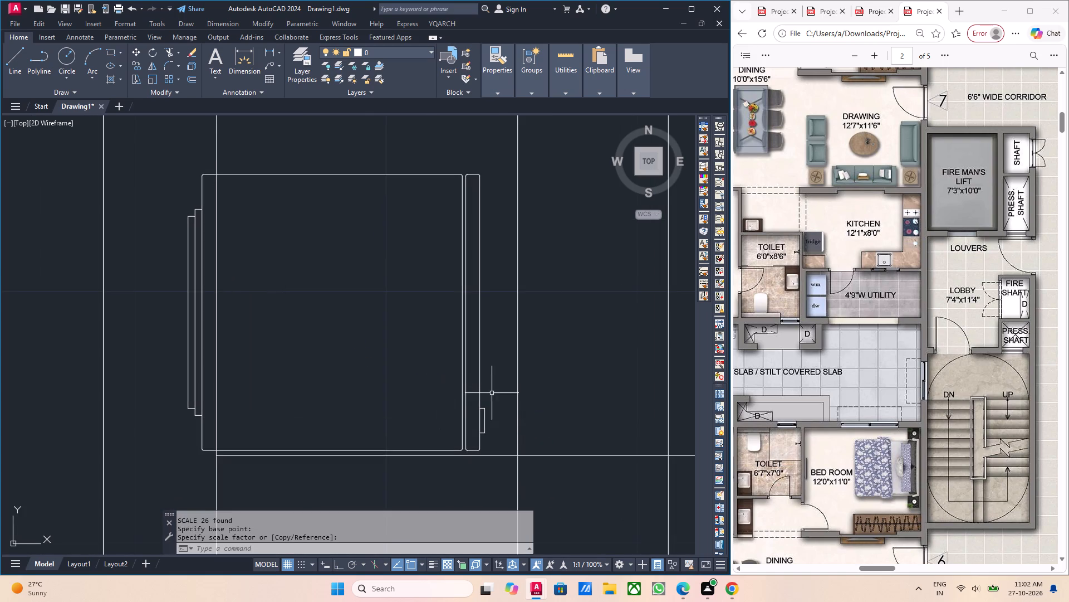
Move the enlarged refrigerator right so it fits between the kitchen wall line and the first vertical line, just above the horizontal line.
drag(492, 391, 483, 386)
click(407, 336)
middle_drag(436, 378, 420, 352)
key(m)
key(Return)
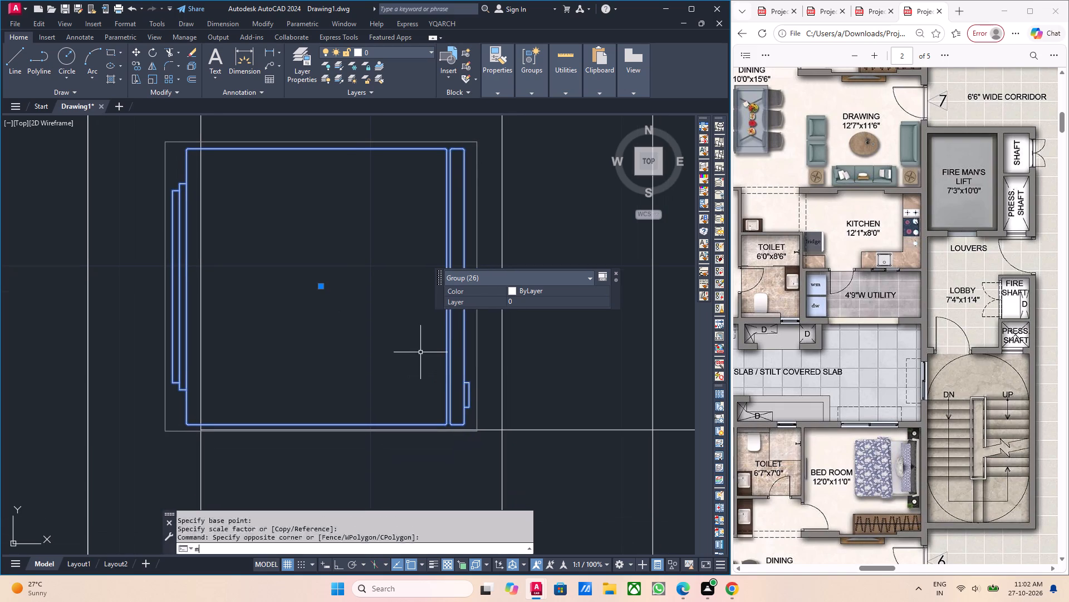
click(413, 317)
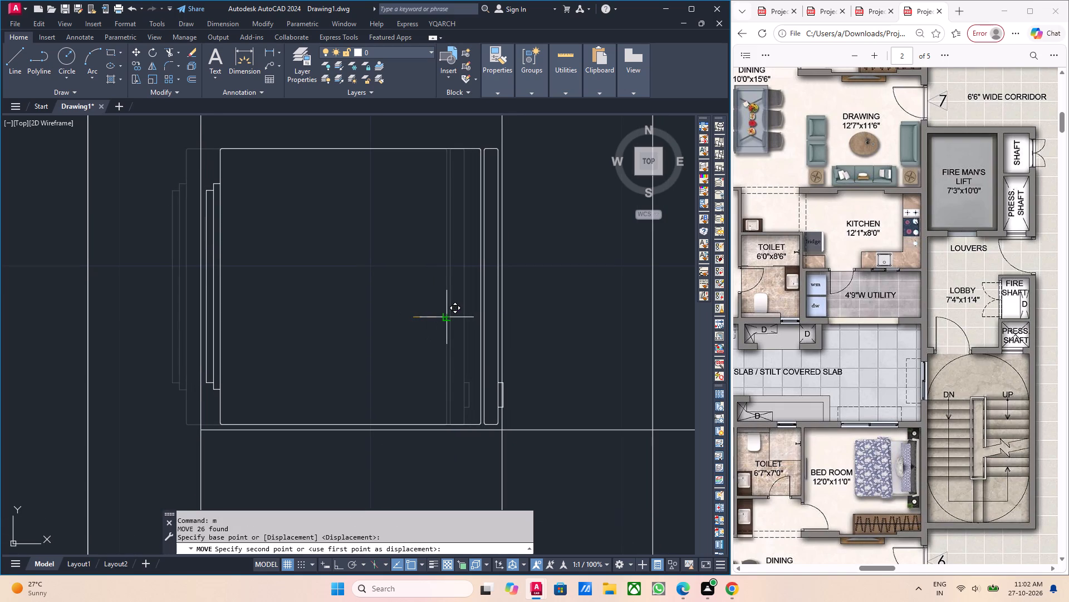
click(447, 319)
scroll(442, 321, down, 3)
middle_drag(494, 351, 489, 331)
middle_drag(476, 361, 477, 387)
key(Escape)
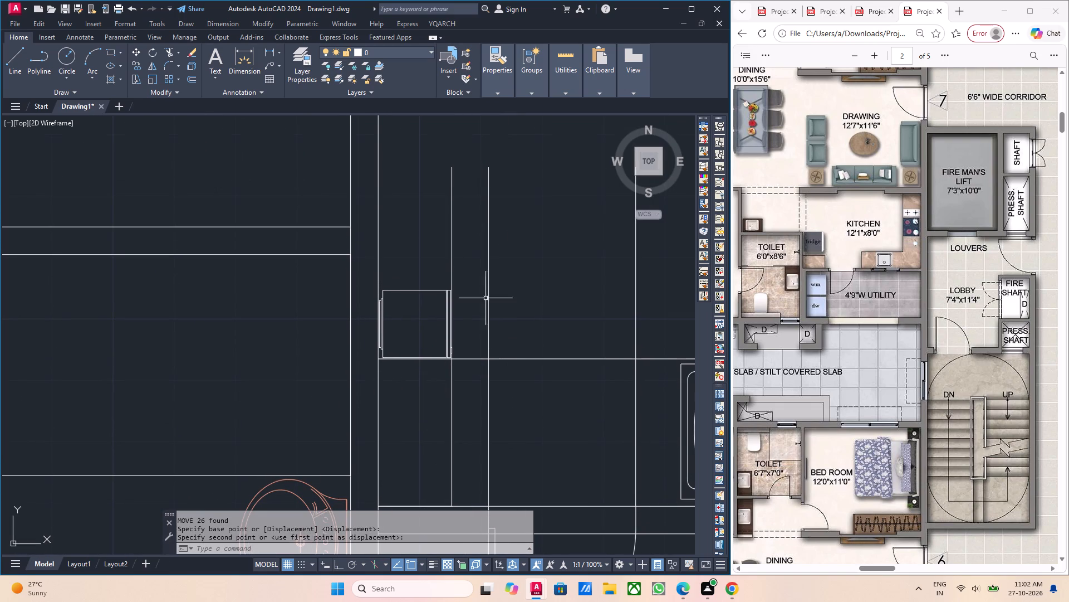
key(Escape)
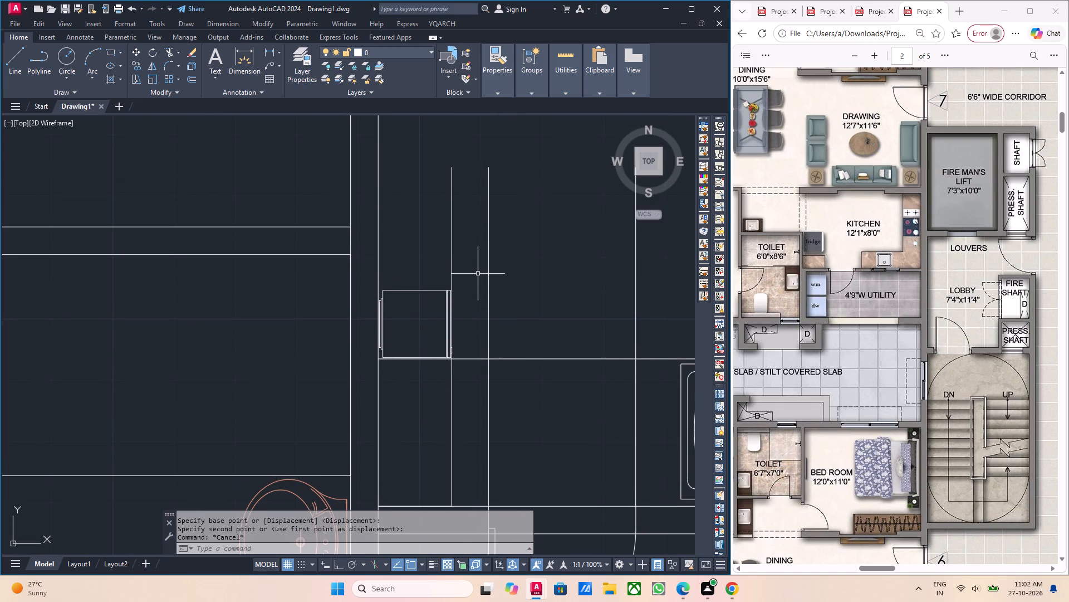
text(re)
key(Escape)
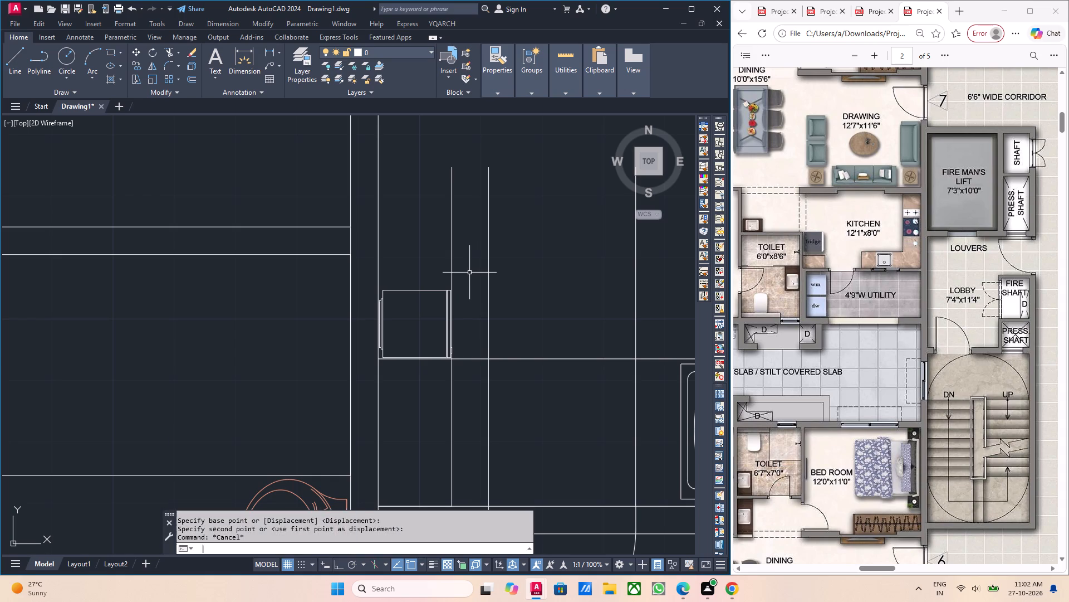
Trim away the upper parts of the two vertical lines beside the refrigerator, above the horizontal counter line.
text(tr)
key(Return)
drag(469, 251, 458, 247)
click(419, 223)
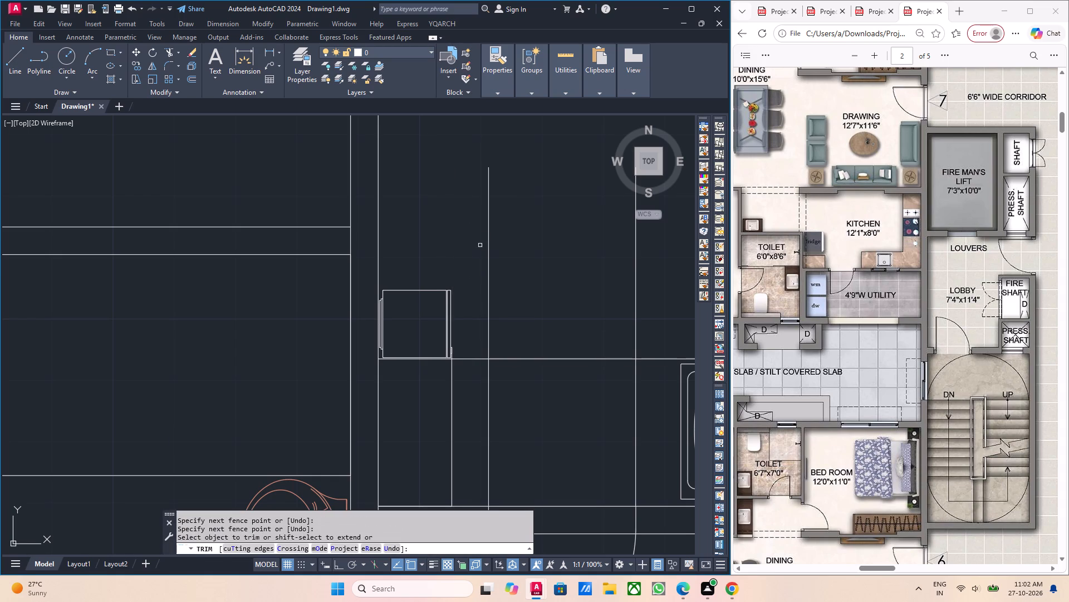
middle_drag(482, 242, 485, 255)
drag(528, 284, 507, 271)
click(480, 240)
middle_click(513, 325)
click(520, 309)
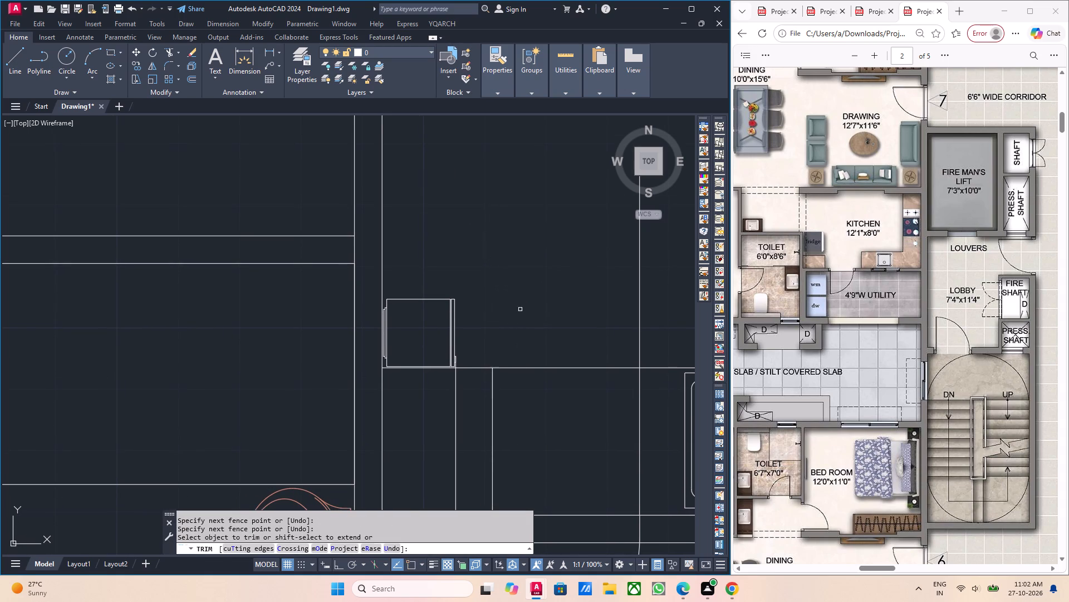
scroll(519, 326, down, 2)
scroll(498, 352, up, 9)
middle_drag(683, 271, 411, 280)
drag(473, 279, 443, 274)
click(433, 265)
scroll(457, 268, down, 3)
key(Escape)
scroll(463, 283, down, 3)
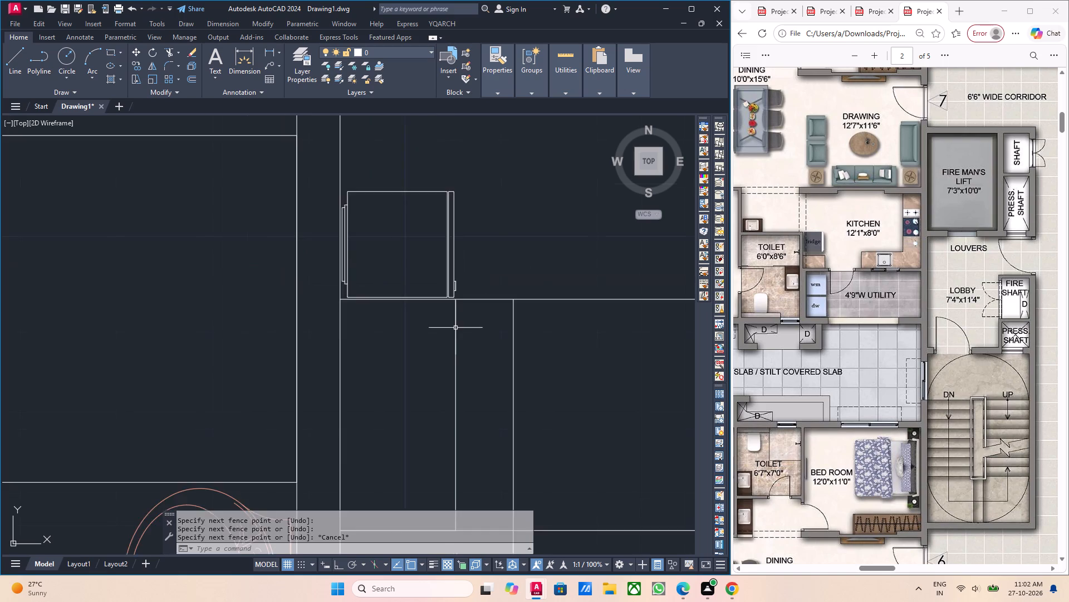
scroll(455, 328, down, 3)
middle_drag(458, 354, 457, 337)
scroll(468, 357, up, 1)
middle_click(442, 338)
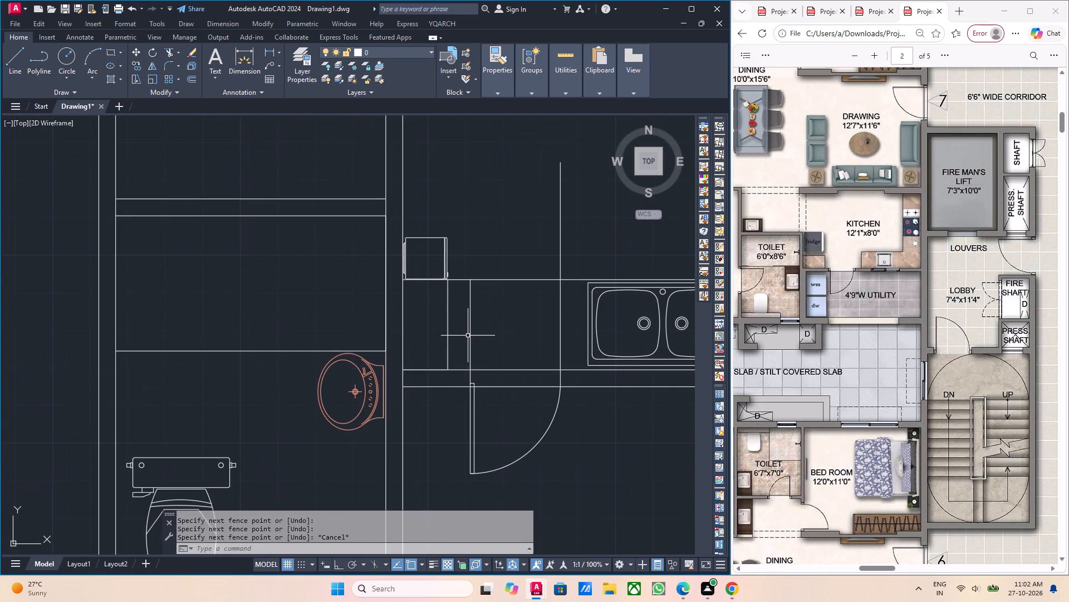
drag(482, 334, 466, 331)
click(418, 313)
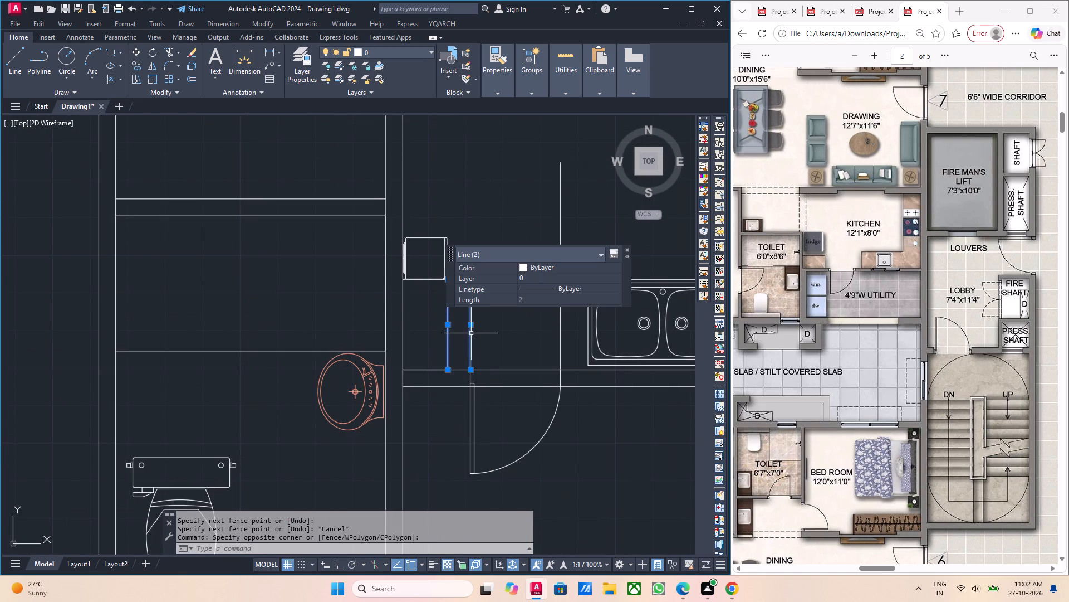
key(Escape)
Trim the two horizontal wall lines across the utility door opening so the doorway is clear.
middle_drag(497, 392, 493, 375)
text(tr)
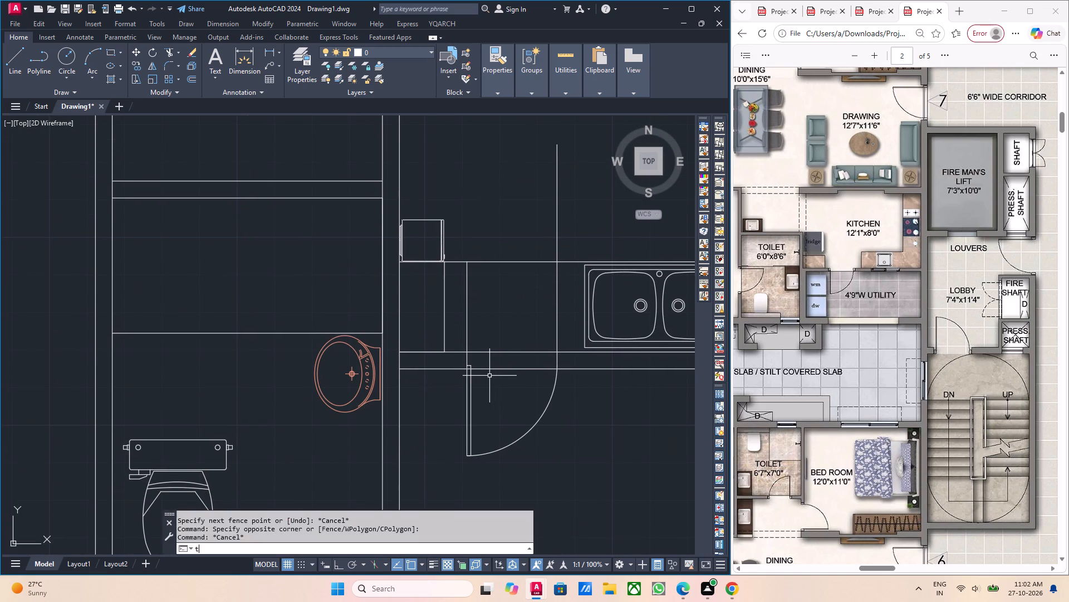
key(Return)
click(504, 378)
click(502, 340)
middle_drag(503, 356, 506, 388)
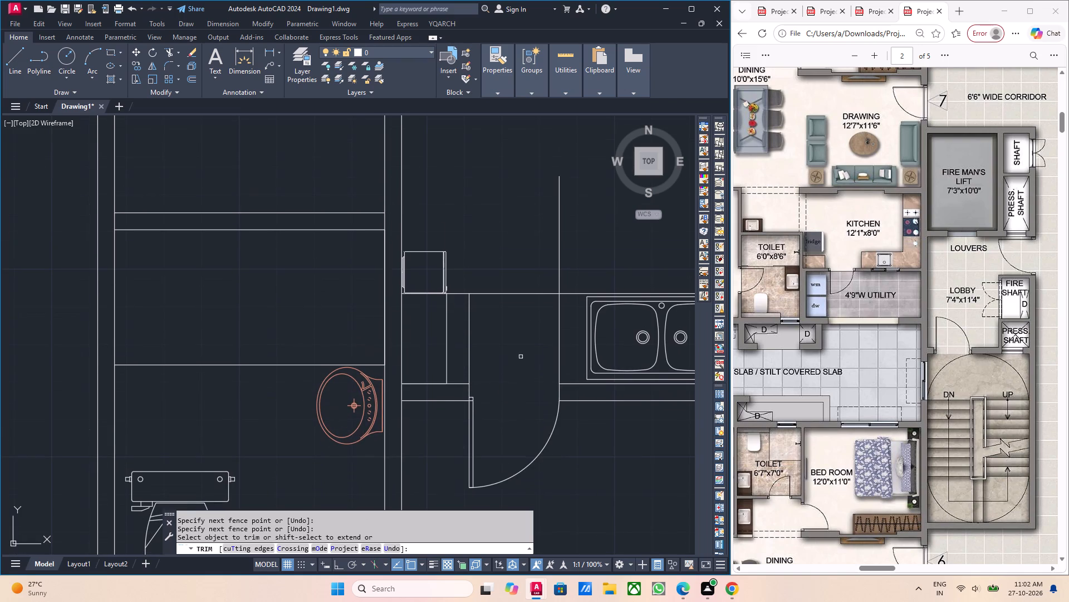
Trim the counter line across the door gap back to the first vertical line below the refrigerator, and remove the second vertical line.
drag(528, 315, 526, 288)
drag(519, 264, 519, 270)
click(466, 342)
click(461, 295)
click(456, 292)
key(Escape)
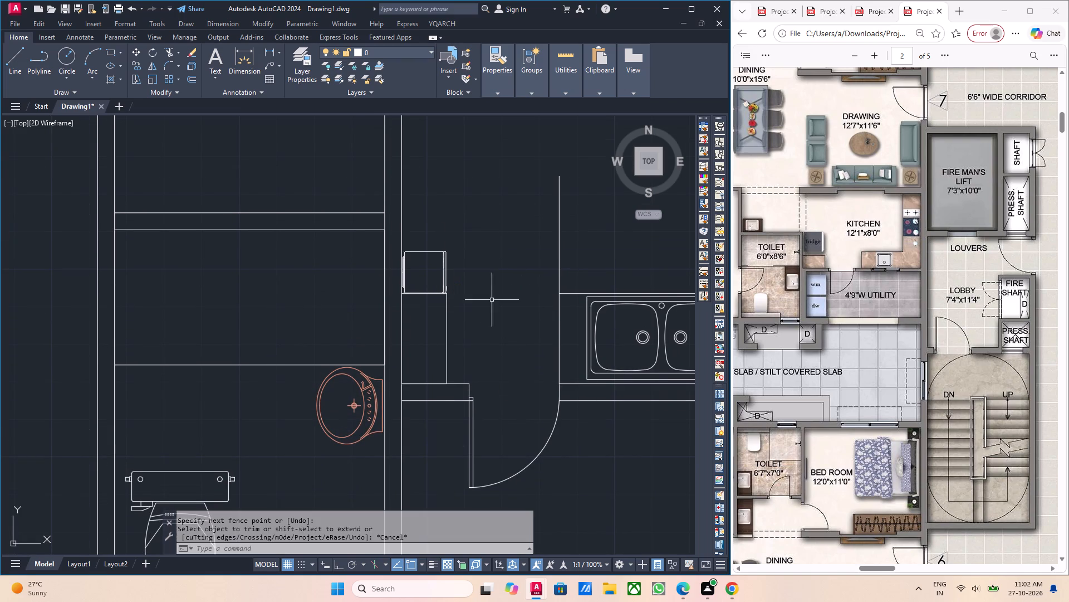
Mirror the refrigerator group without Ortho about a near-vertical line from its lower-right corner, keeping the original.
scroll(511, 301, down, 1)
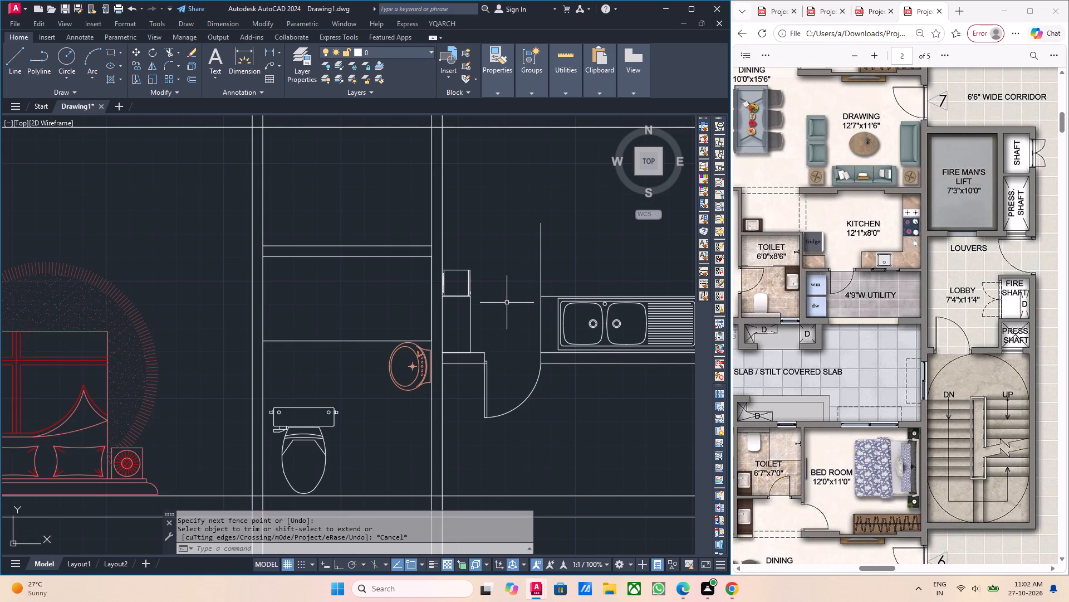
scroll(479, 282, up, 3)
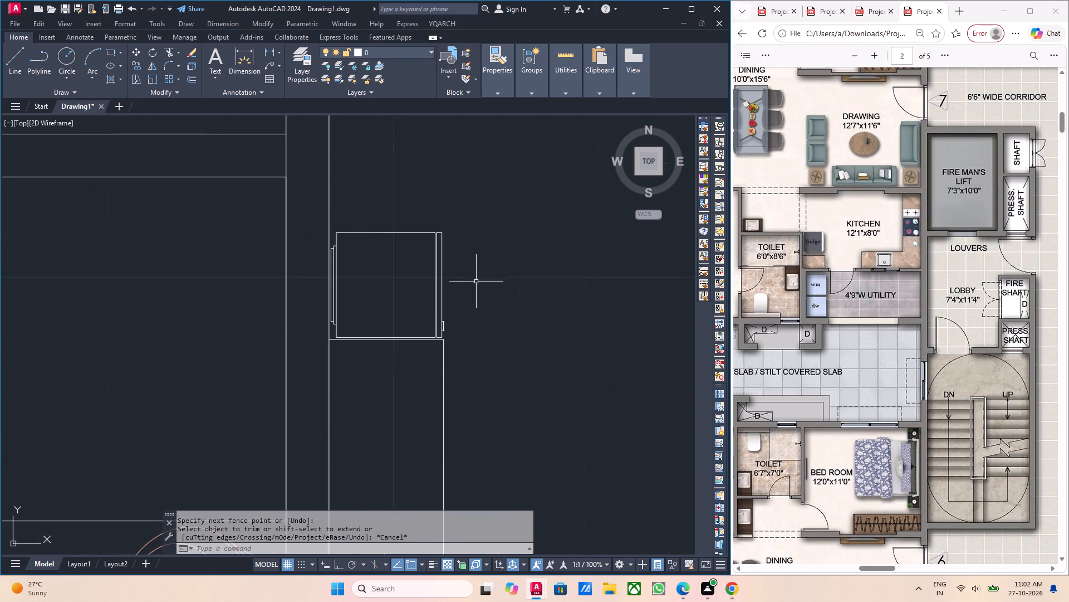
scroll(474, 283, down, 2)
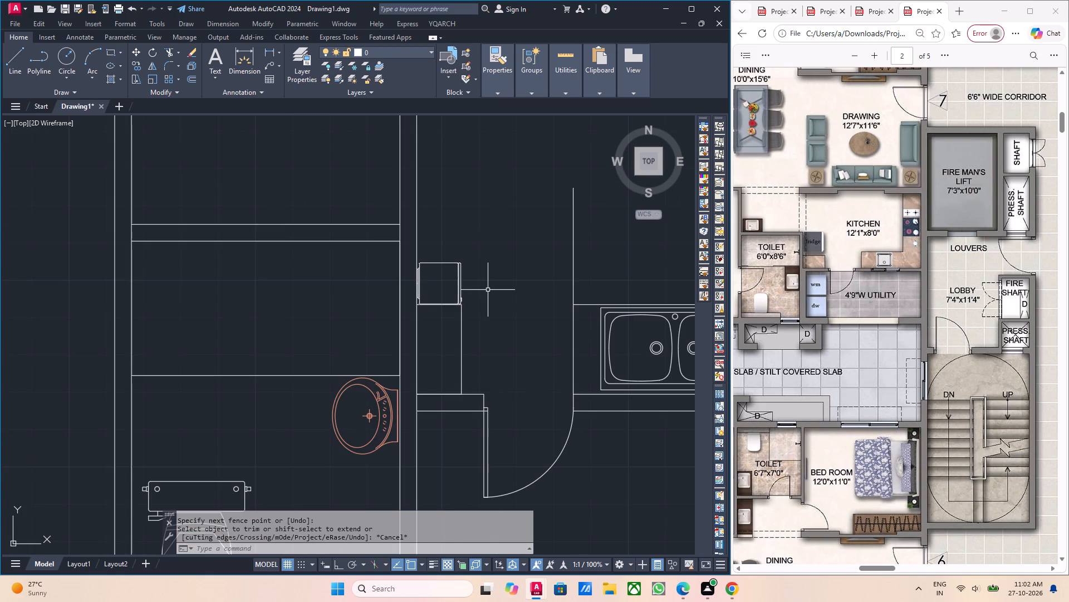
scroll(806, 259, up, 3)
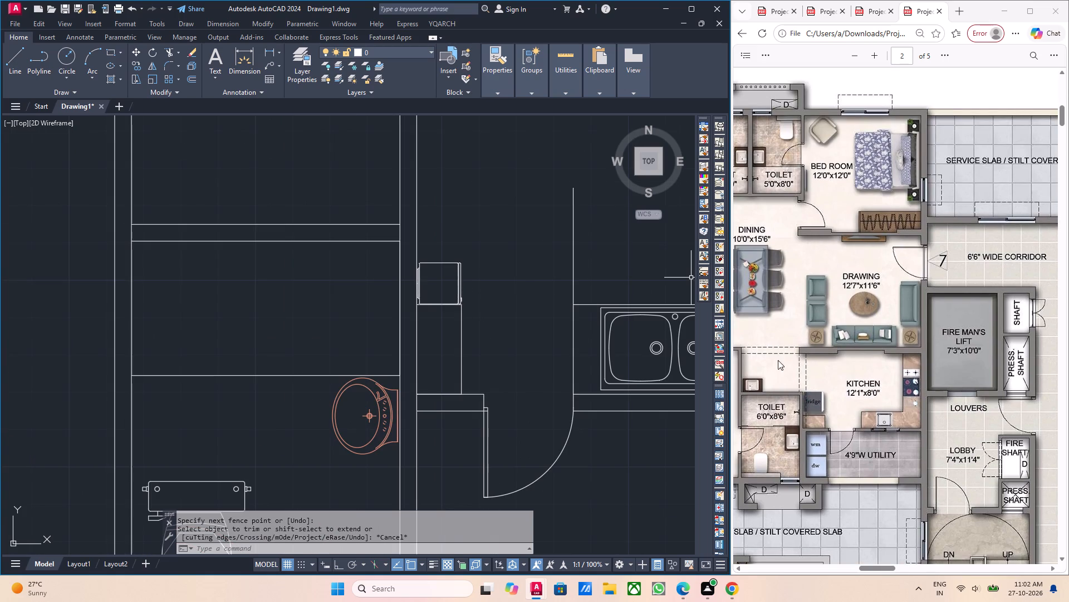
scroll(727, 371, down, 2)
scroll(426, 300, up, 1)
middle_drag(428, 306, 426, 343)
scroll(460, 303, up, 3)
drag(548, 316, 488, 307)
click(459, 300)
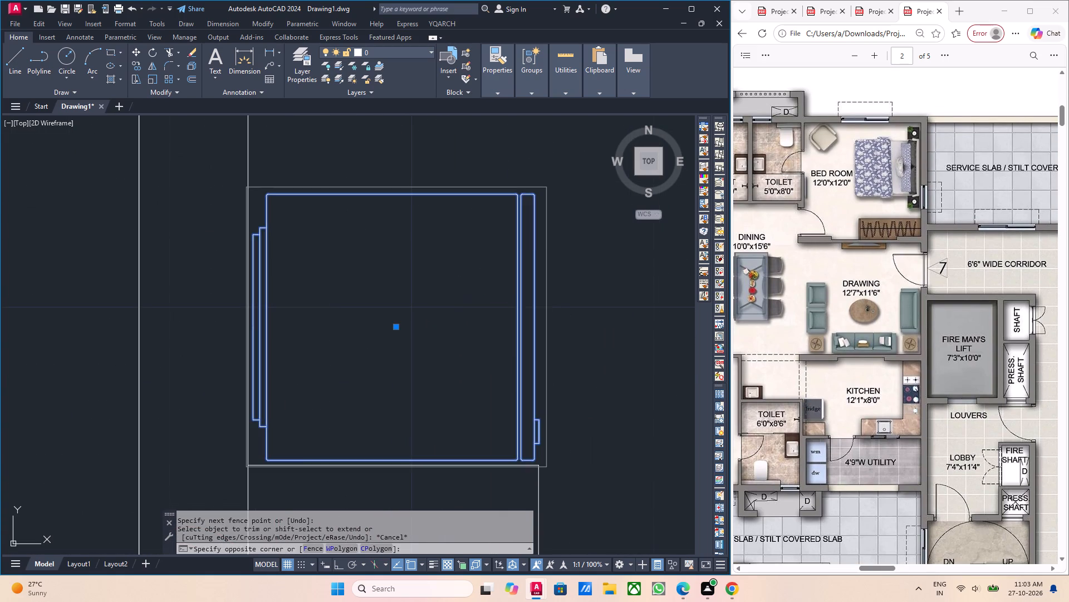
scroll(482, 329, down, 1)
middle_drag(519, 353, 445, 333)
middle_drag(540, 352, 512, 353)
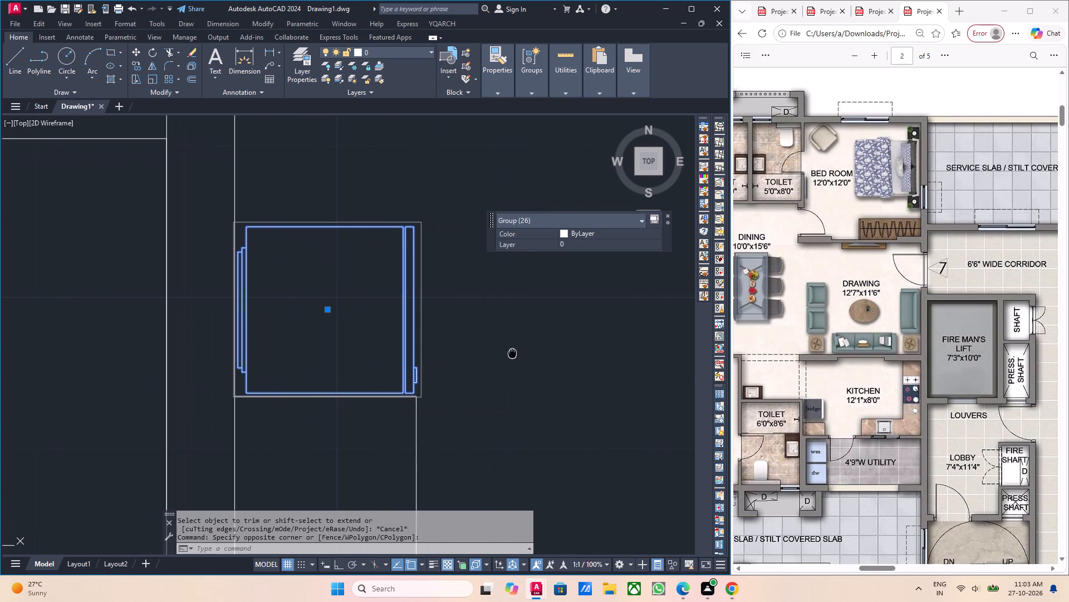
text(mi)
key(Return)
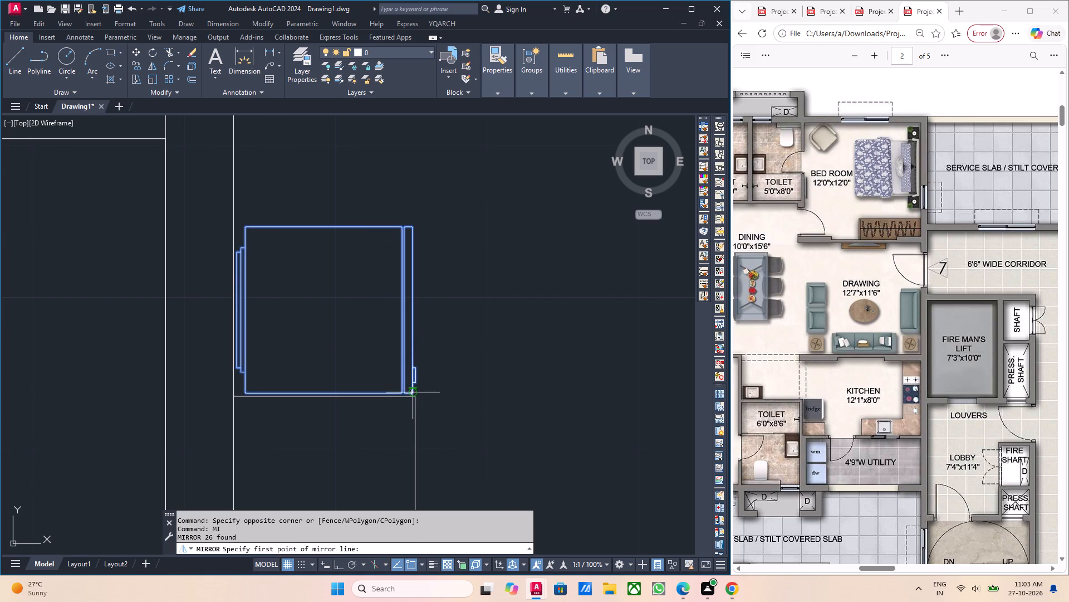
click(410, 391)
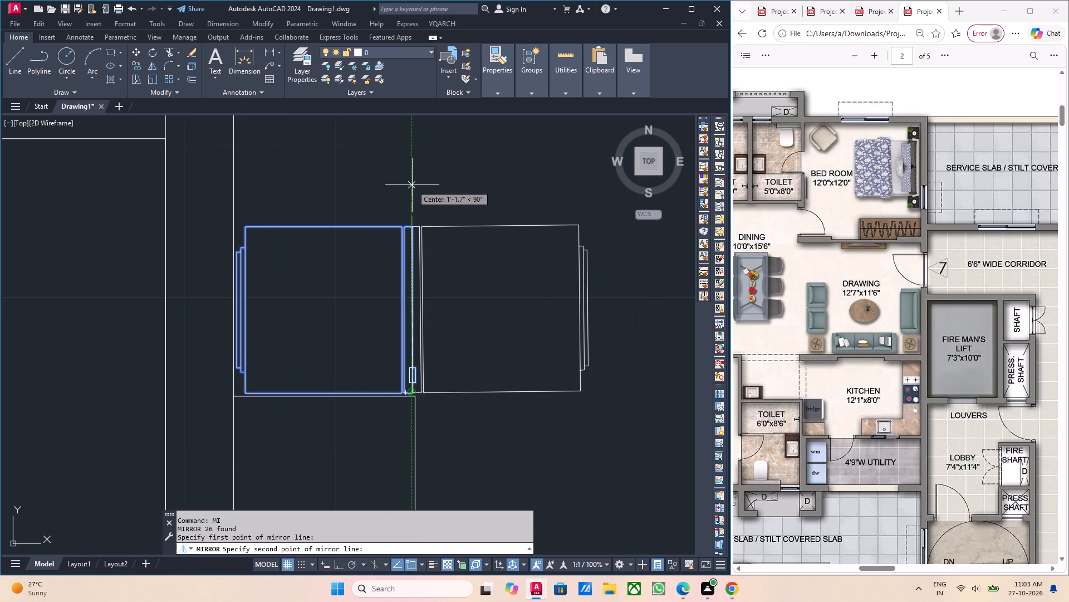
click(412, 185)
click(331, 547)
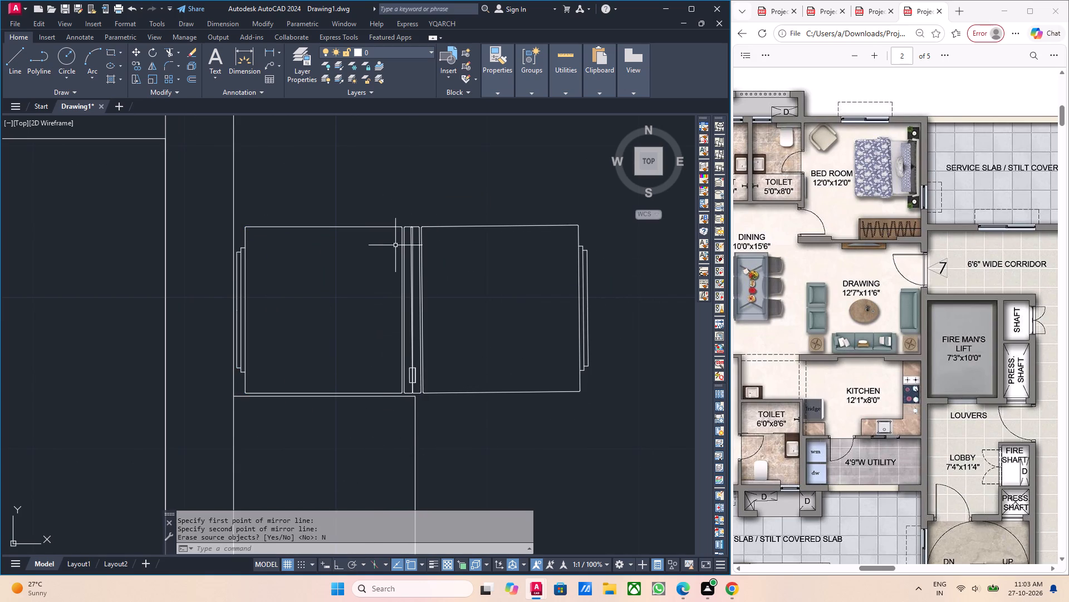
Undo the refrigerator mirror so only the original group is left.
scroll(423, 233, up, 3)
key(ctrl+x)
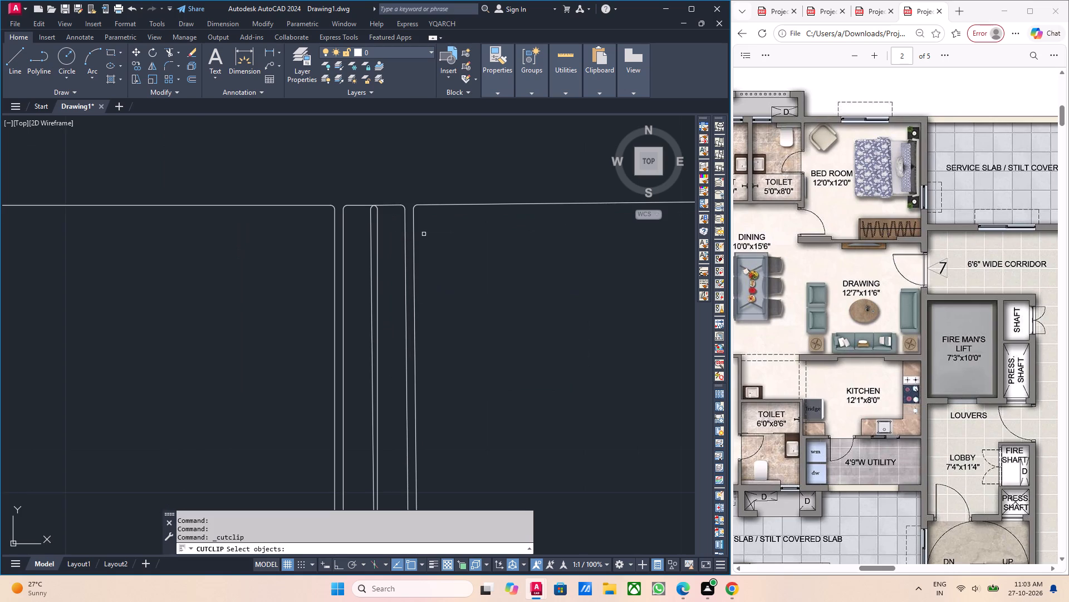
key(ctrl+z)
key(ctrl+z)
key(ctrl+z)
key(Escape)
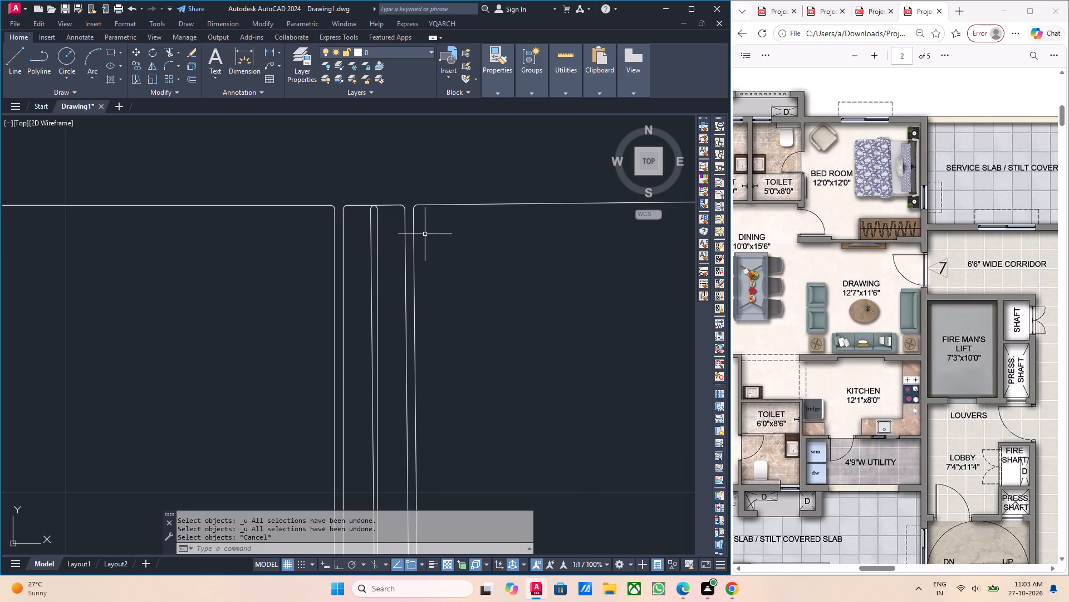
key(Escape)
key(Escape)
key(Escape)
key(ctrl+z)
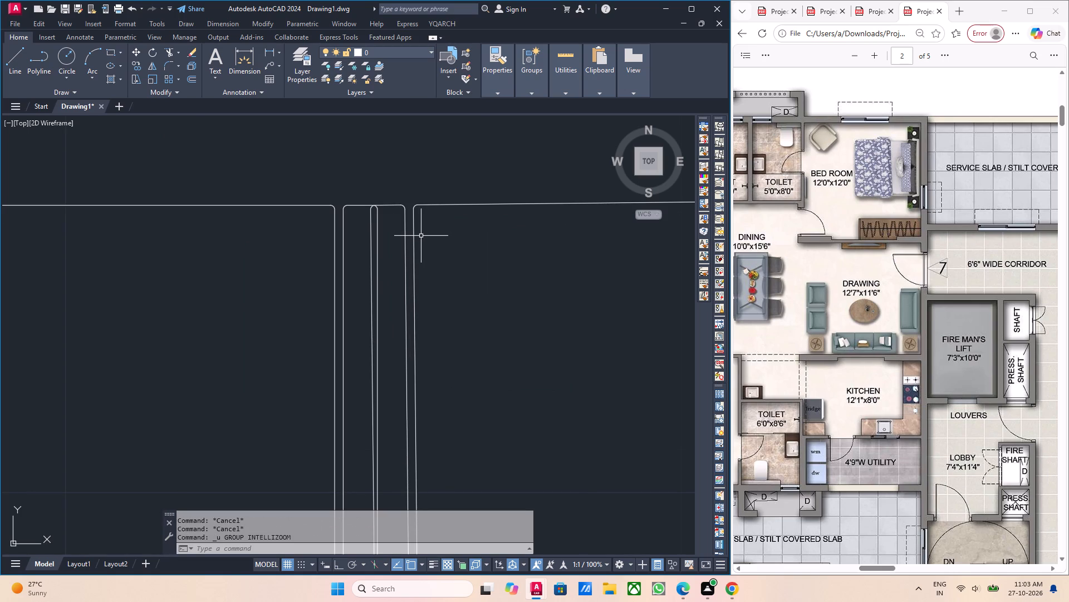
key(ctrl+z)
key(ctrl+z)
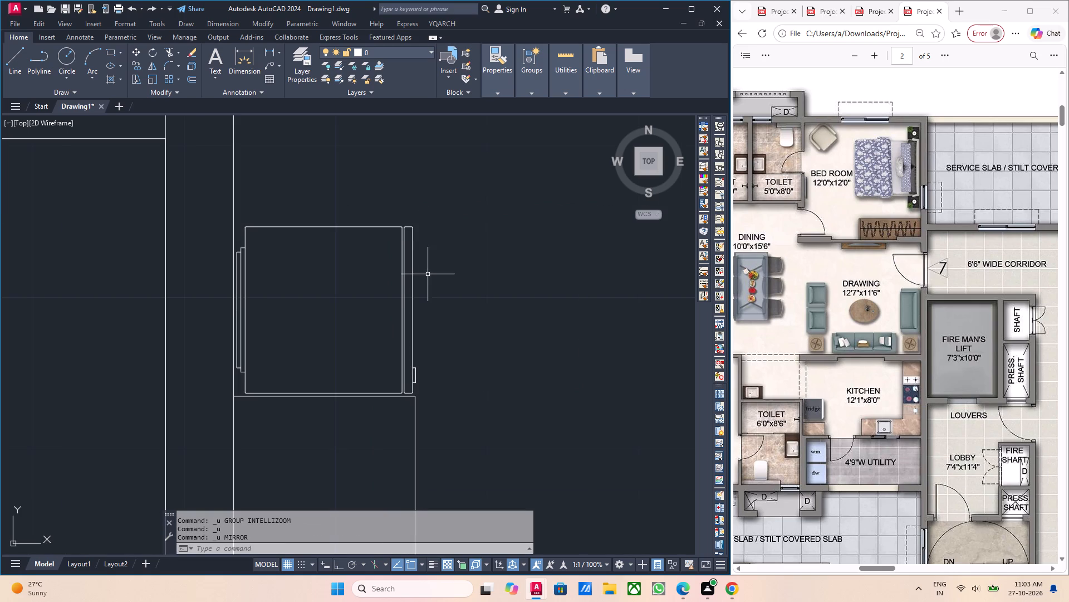
Mirror the refrigerator group with Ortho on about a vertical line through its lower-right corner, erasing the source objects.
scroll(428, 274, up, 1)
drag(430, 350, 415, 343)
click(257, 196)
middle_drag(365, 304, 320, 265)
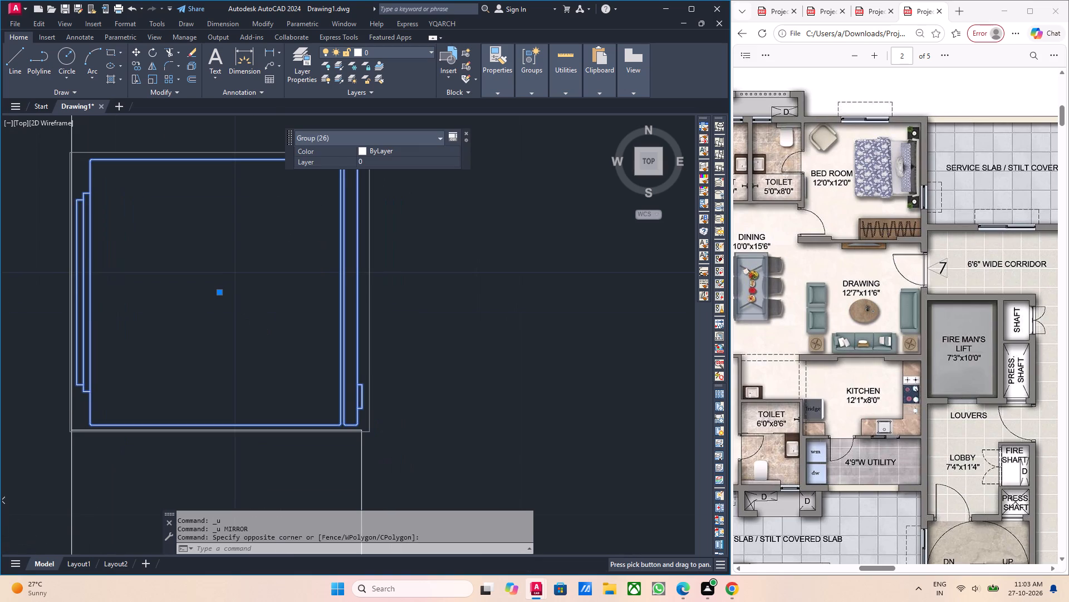
text(mi)
key(Return)
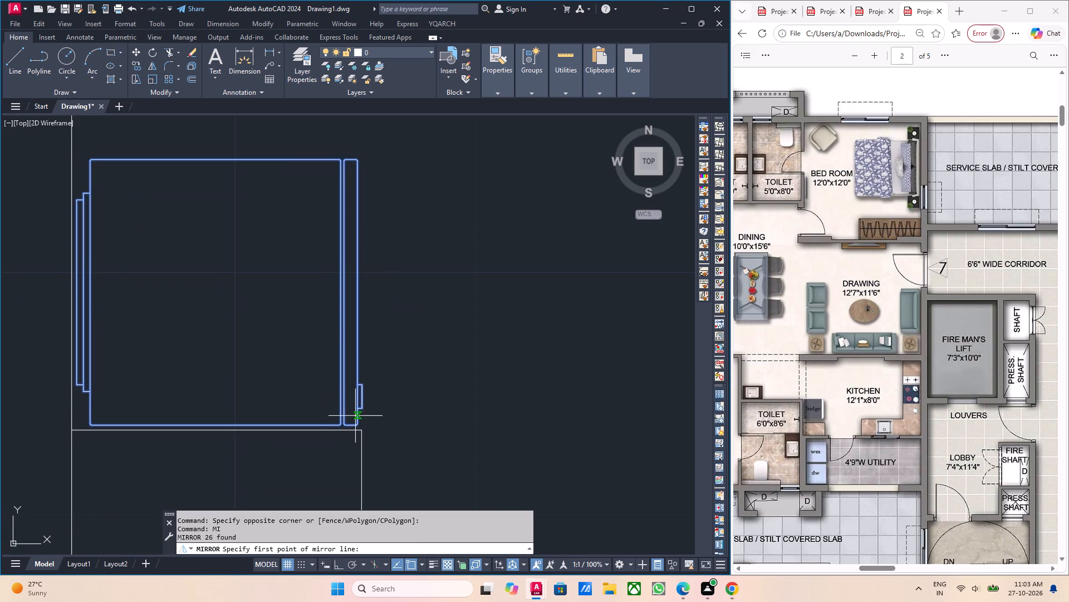
click(357, 424)
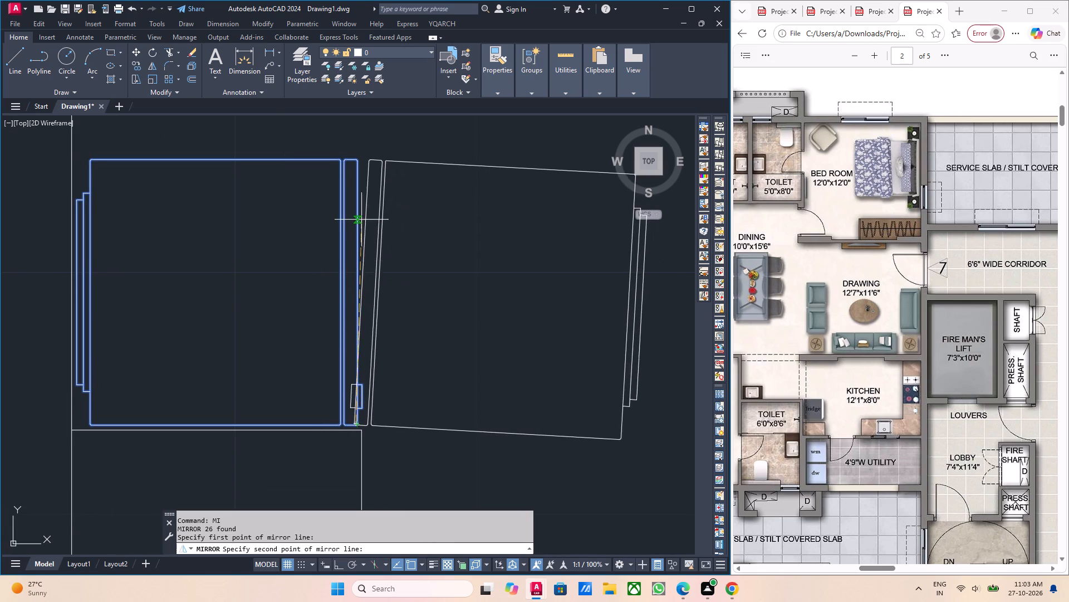
key(F8)
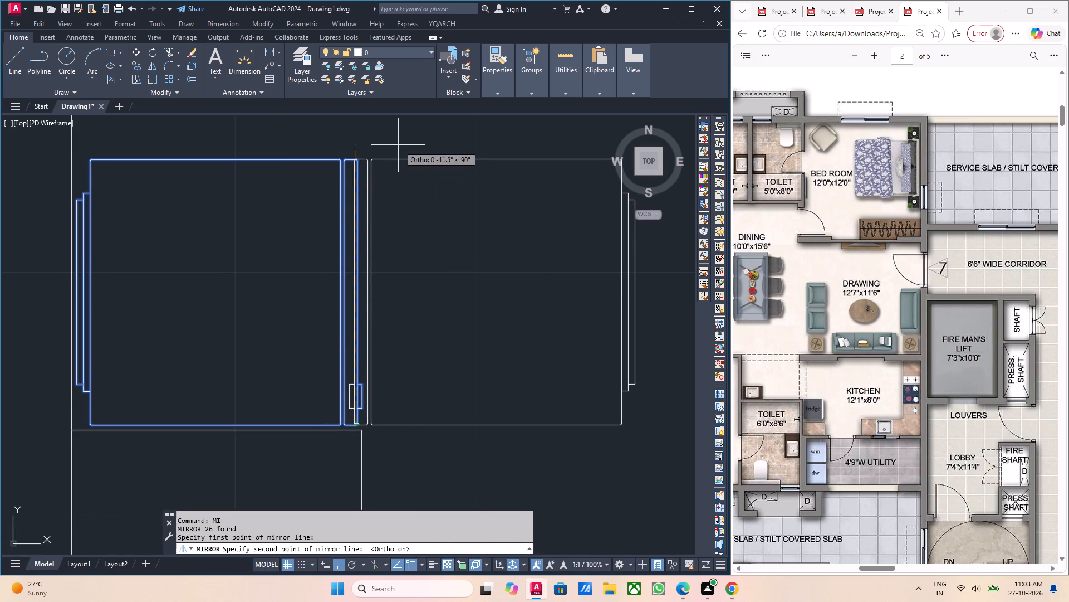
click(397, 144)
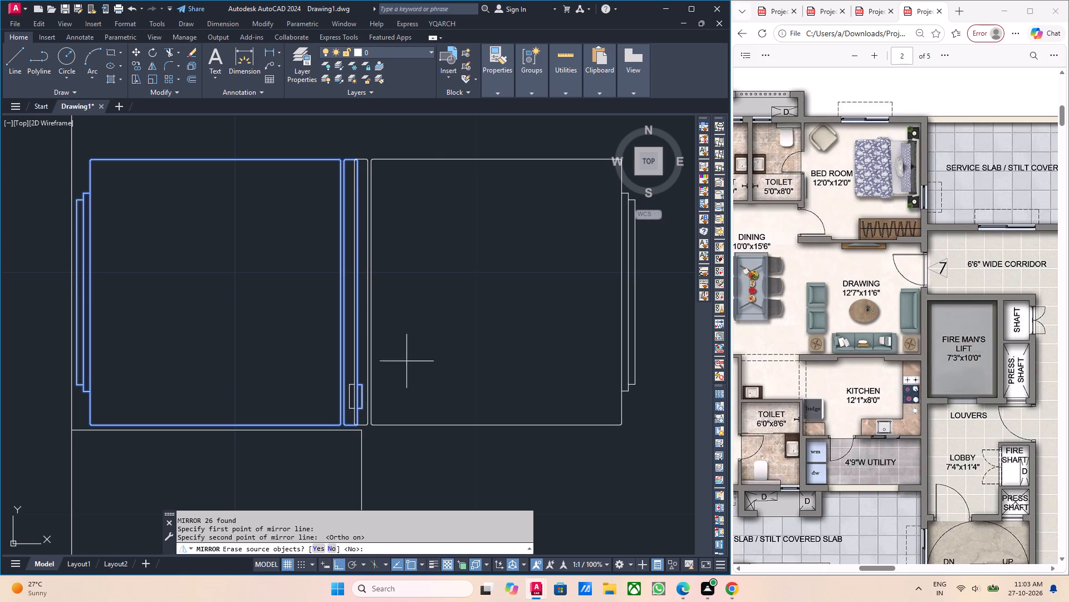
click(313, 550)
middle_click(359, 397)
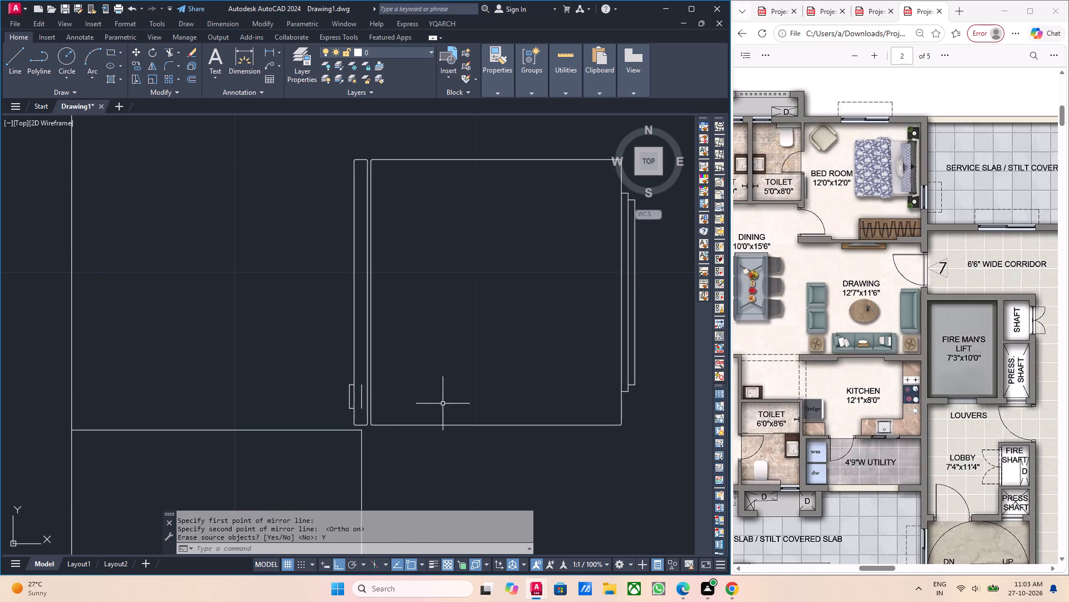
Move the mirrored refrigerator and its leftover short line about 11.3" left with Ortho, fitting it beside the kitchen's left wall line.
drag(442, 396, 408, 381)
click(283, 336)
middle_drag(399, 392, 345, 352)
middle_click(380, 366)
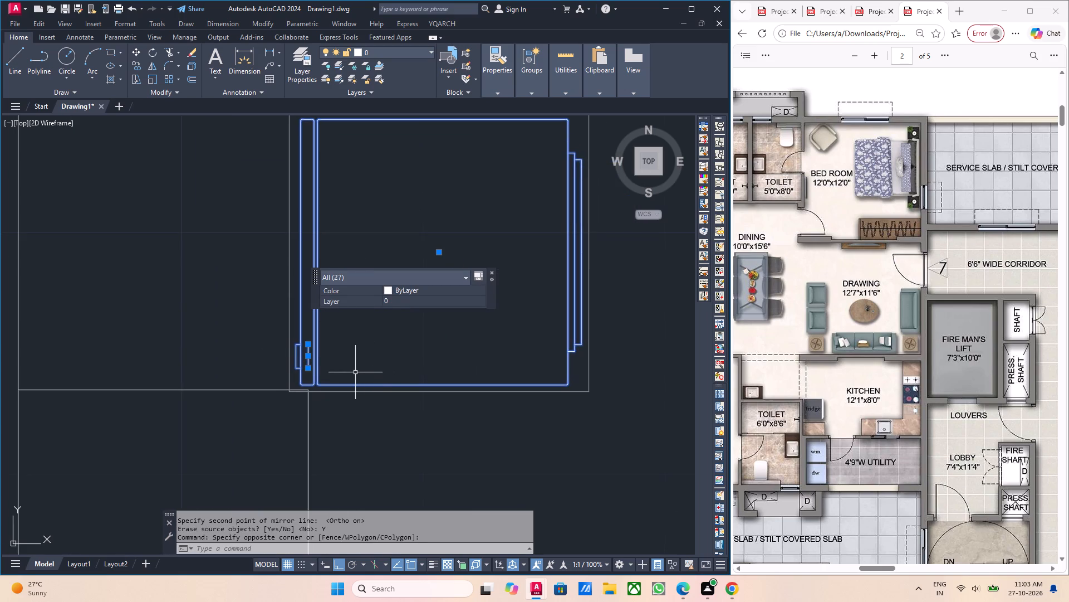
key(m)
key(Return)
click(331, 312)
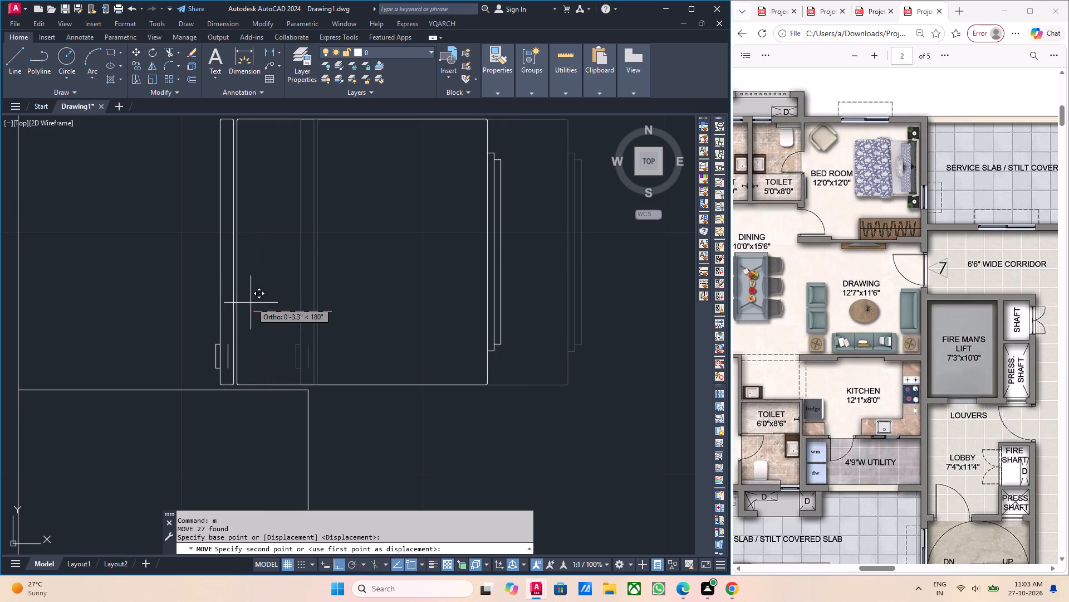
middle_drag(109, 284, 347, 323)
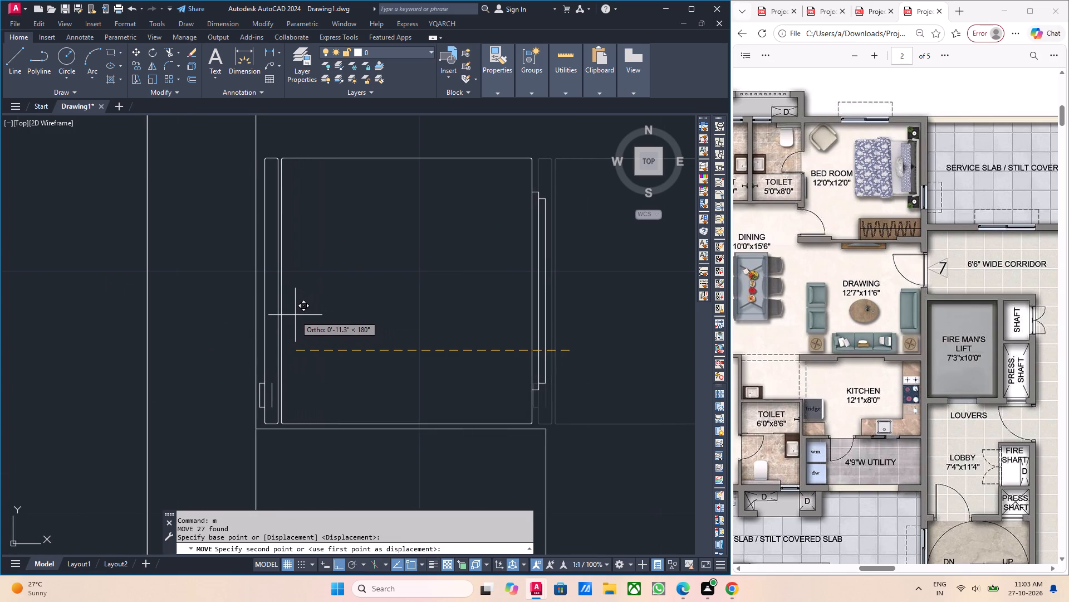
click(295, 315)
scroll(415, 318, down, 3)
middle_drag(466, 335, 465, 341)
key(Escape)
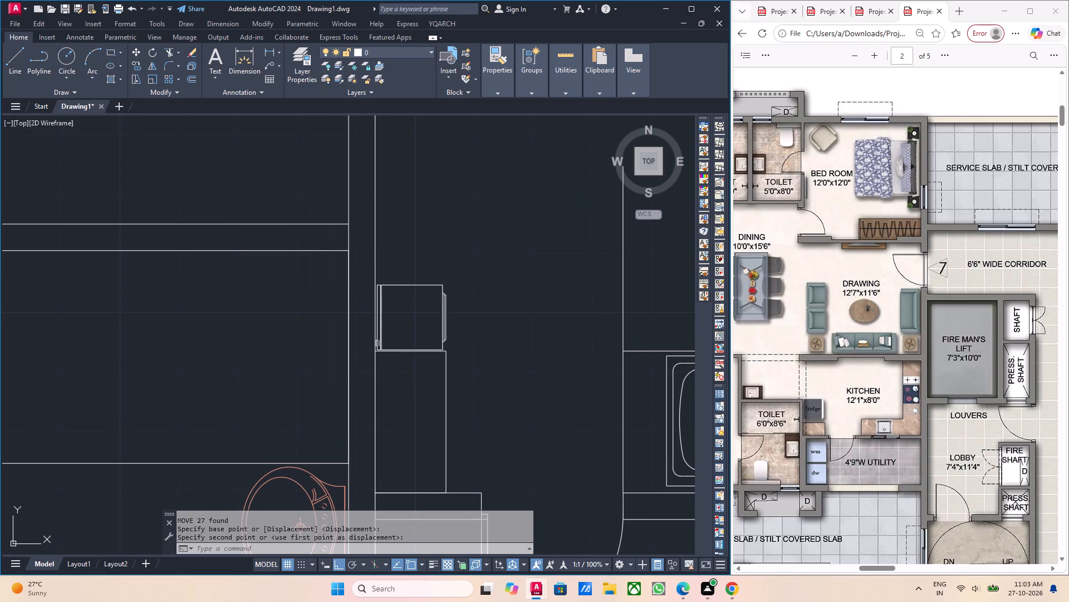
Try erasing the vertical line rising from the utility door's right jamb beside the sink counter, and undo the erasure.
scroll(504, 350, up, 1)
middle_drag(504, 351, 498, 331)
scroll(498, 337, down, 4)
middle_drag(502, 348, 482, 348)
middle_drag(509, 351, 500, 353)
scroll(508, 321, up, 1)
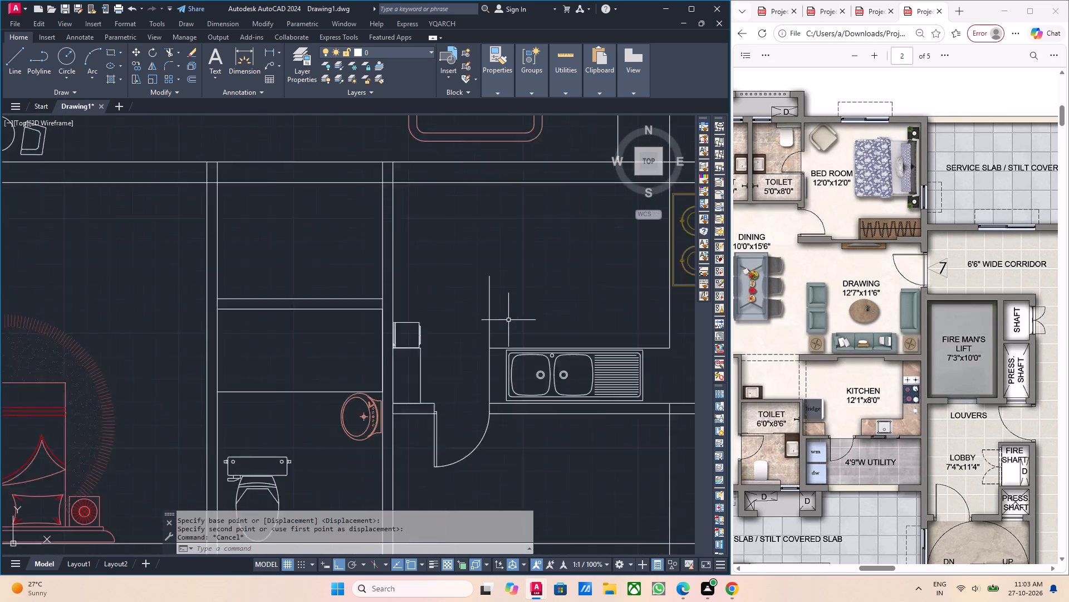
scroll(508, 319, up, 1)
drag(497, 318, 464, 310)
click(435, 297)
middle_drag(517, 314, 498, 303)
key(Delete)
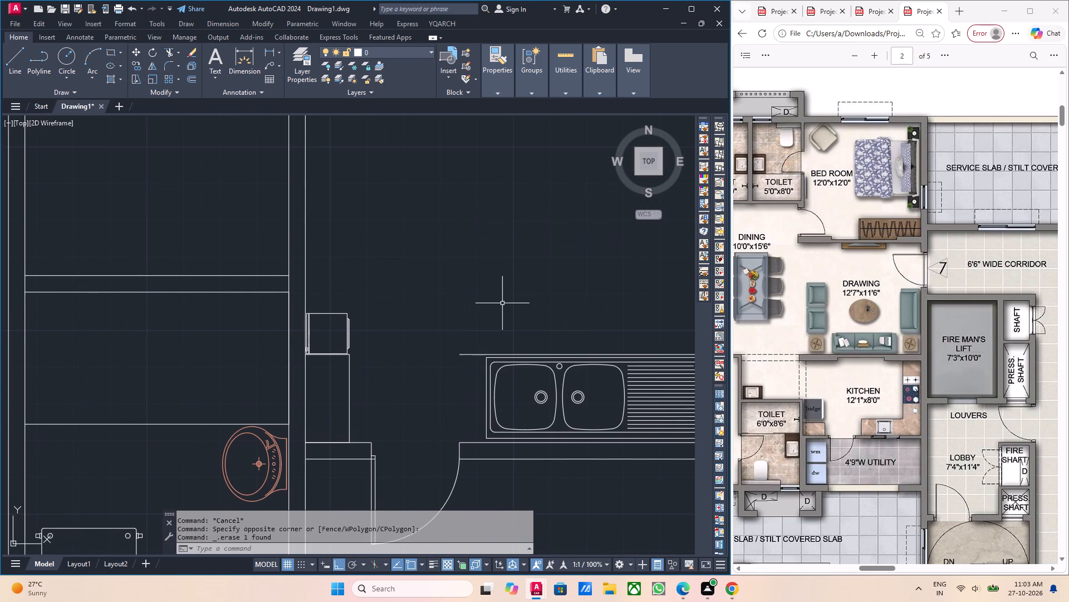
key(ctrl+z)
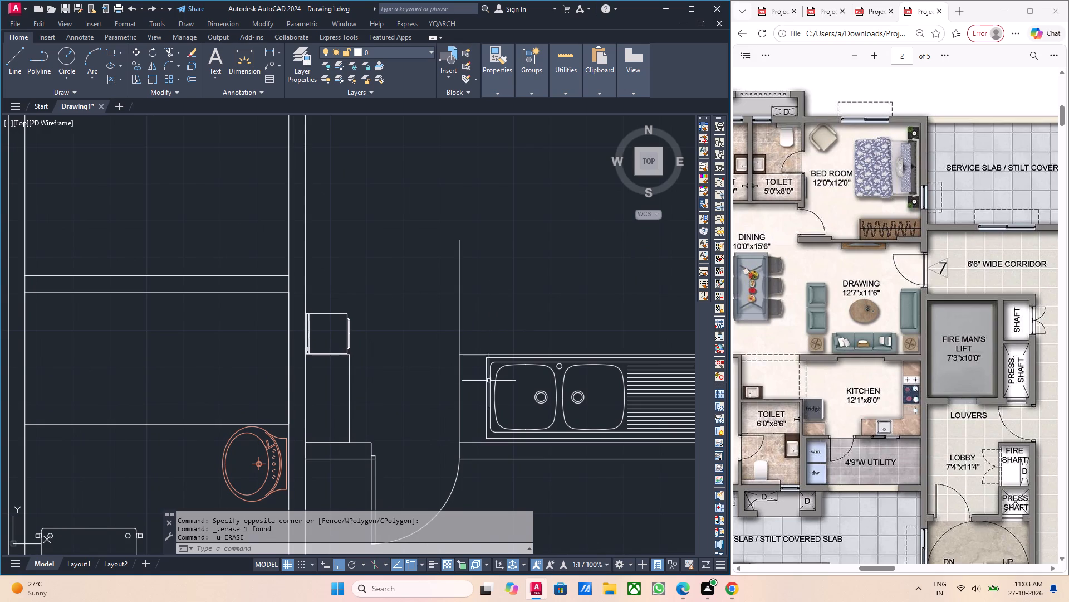
Trim the vertical line rising above the sink counter's left corner with a fence.
text(tr)
key(Return)
drag(473, 329, 473, 328)
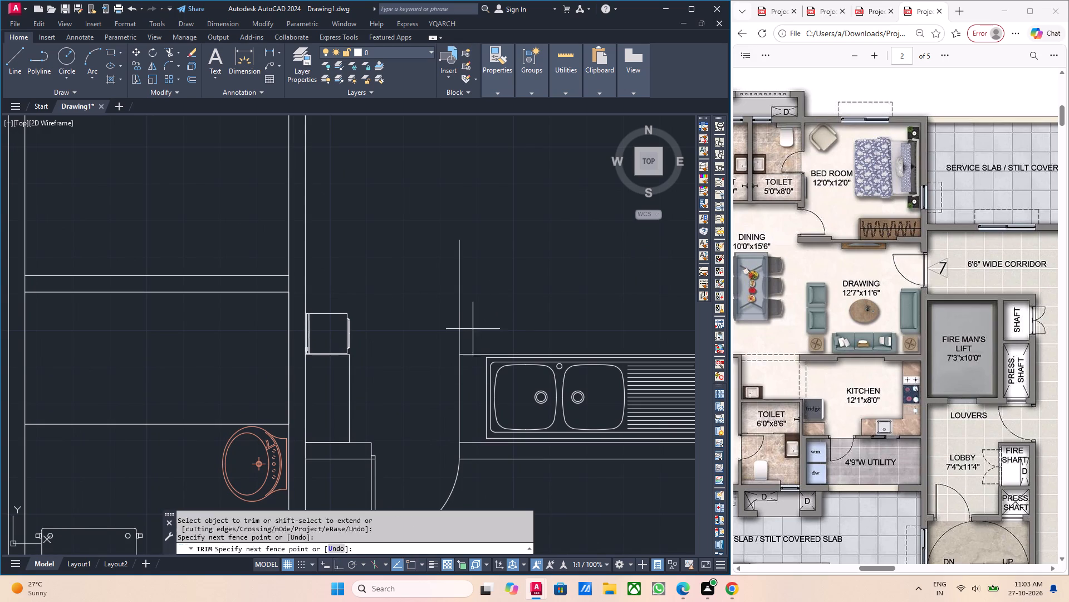
drag(473, 328, 468, 326)
click(443, 310)
scroll(452, 308, down, 2)
key(Escape)
Copy the toilet's washbasin with Ortho off into the compartment above the dividing line, near its left wall.
middle_drag(502, 324, 494, 321)
middle_drag(492, 314, 480, 300)
middle_drag(482, 305, 469, 304)
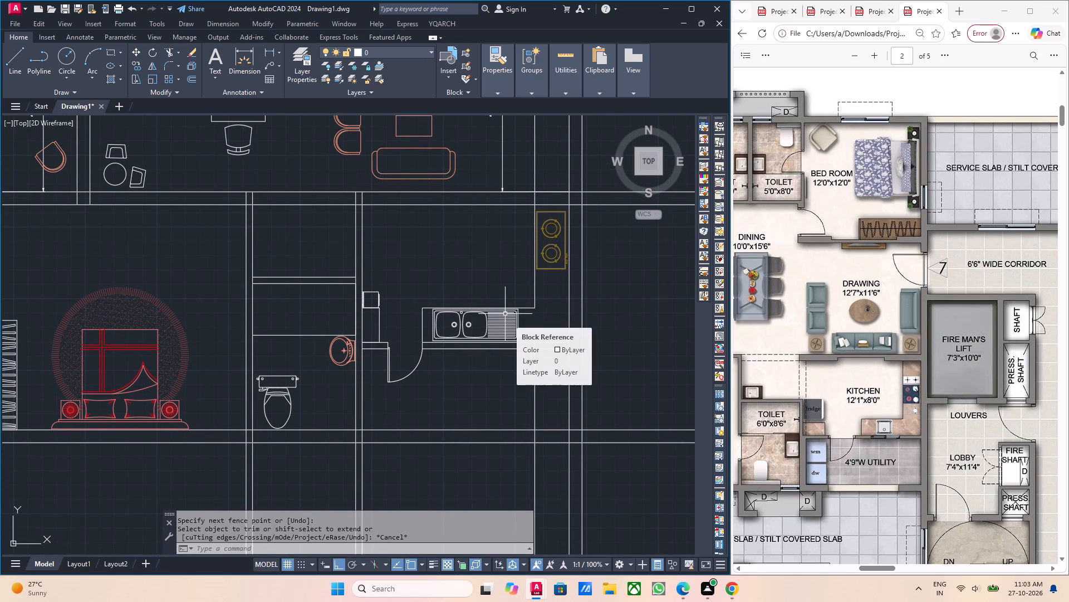
scroll(542, 297, down, 1)
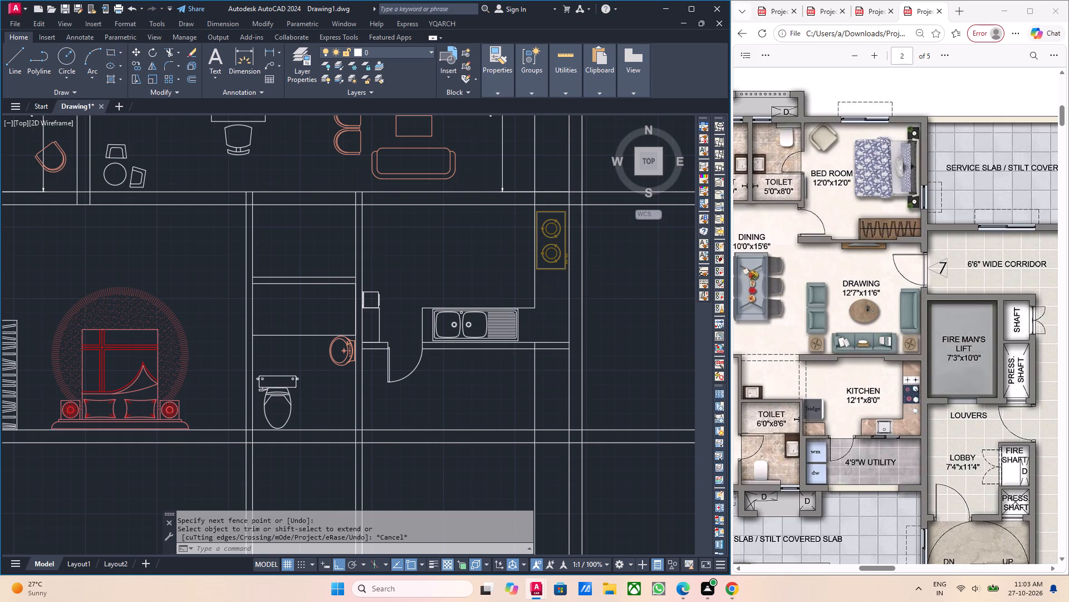
scroll(542, 297, down, 1)
middle_drag(526, 278, 537, 305)
middle_drag(541, 308, 544, 318)
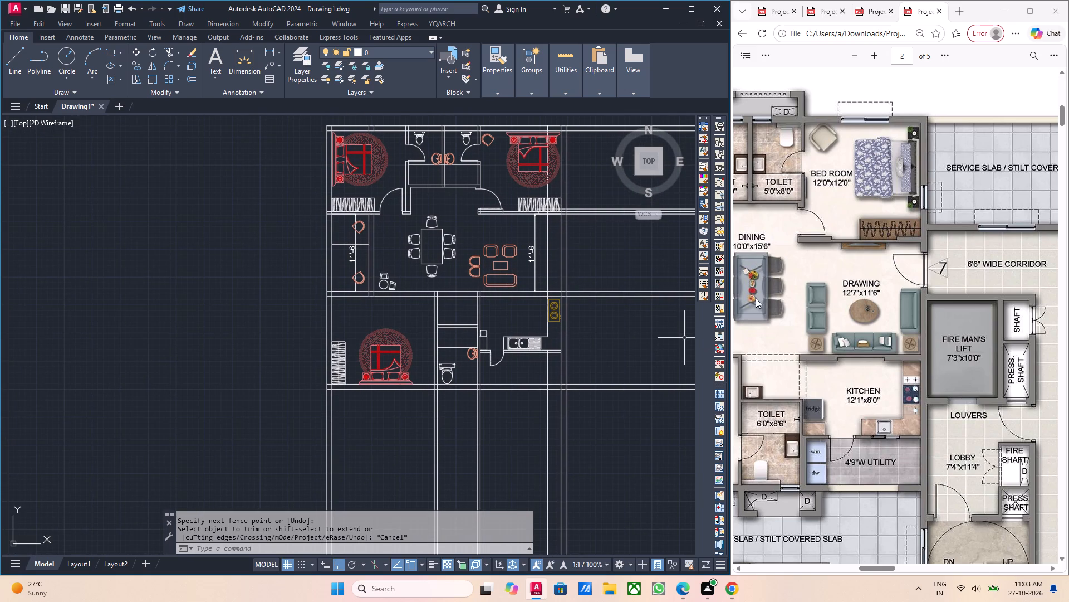
scroll(751, 299, down, 2)
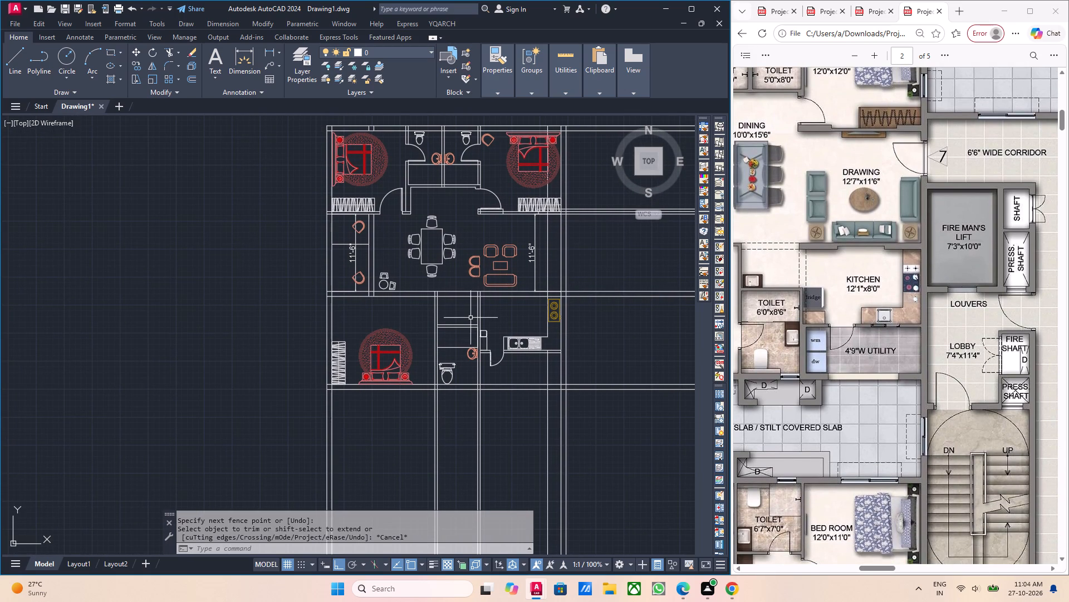
scroll(422, 360, up, 2)
scroll(434, 357, down, 1)
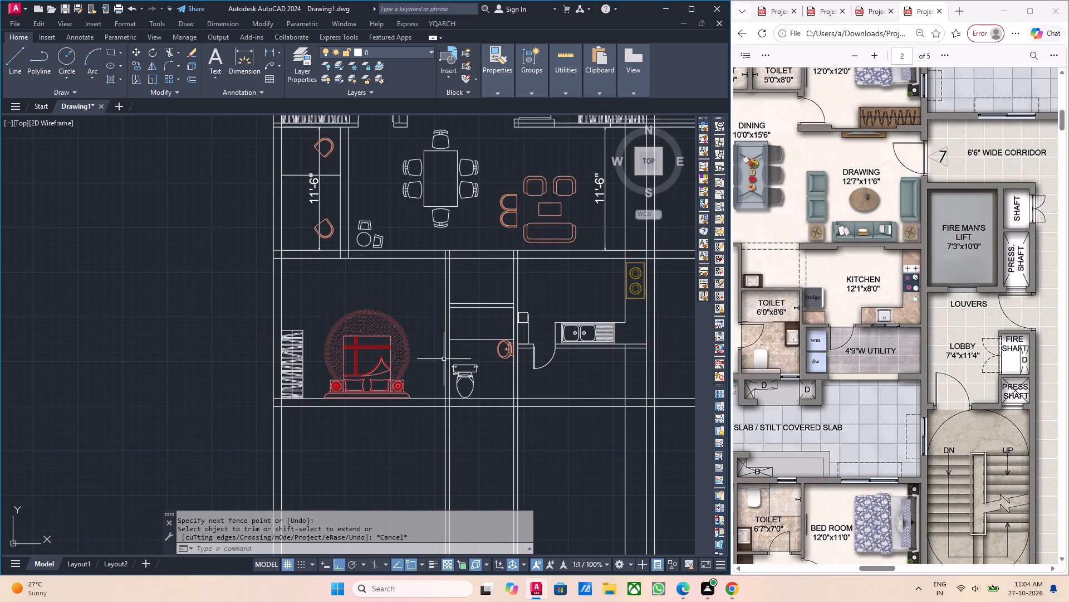
middle_drag(518, 379, 522, 391)
scroll(511, 371, up, 4)
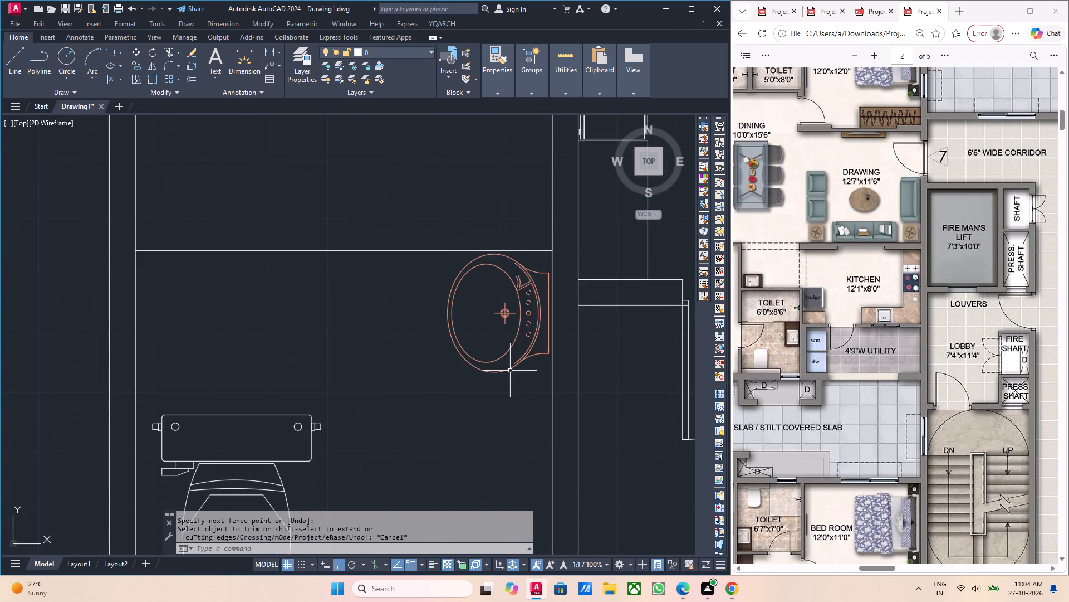
drag(510, 370, 503, 363)
click(479, 351)
scroll(486, 383, down, 1)
text(co)
key(Return)
click(498, 385)
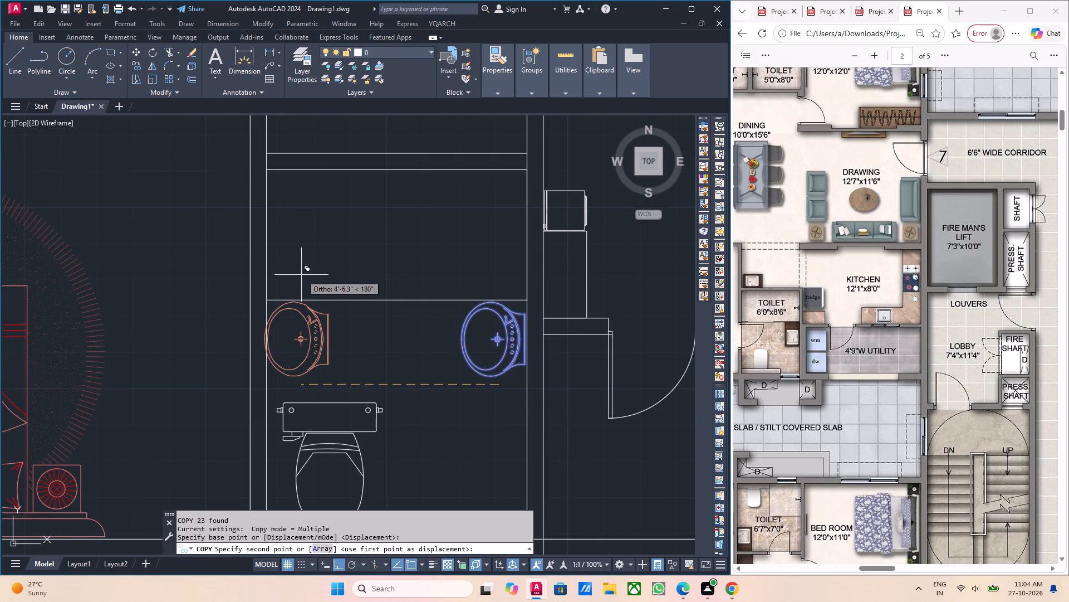
key(F8)
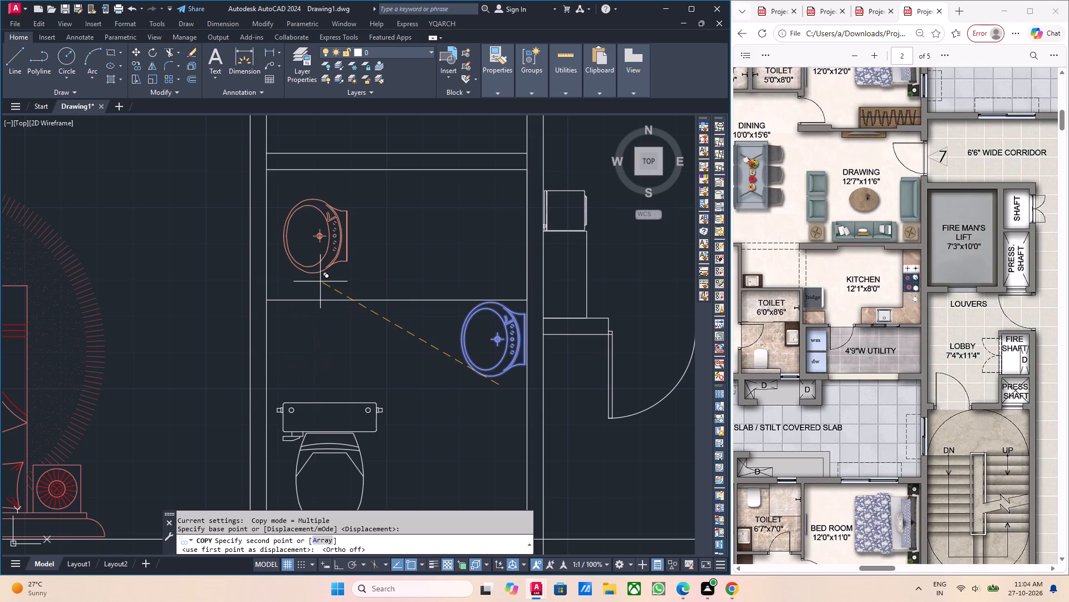
click(310, 300)
key(Escape)
Rotate the copied washbasin with Ortho on a quarter turn clockwise so its tap side faces the dividing line below.
middle_drag(361, 292, 370, 309)
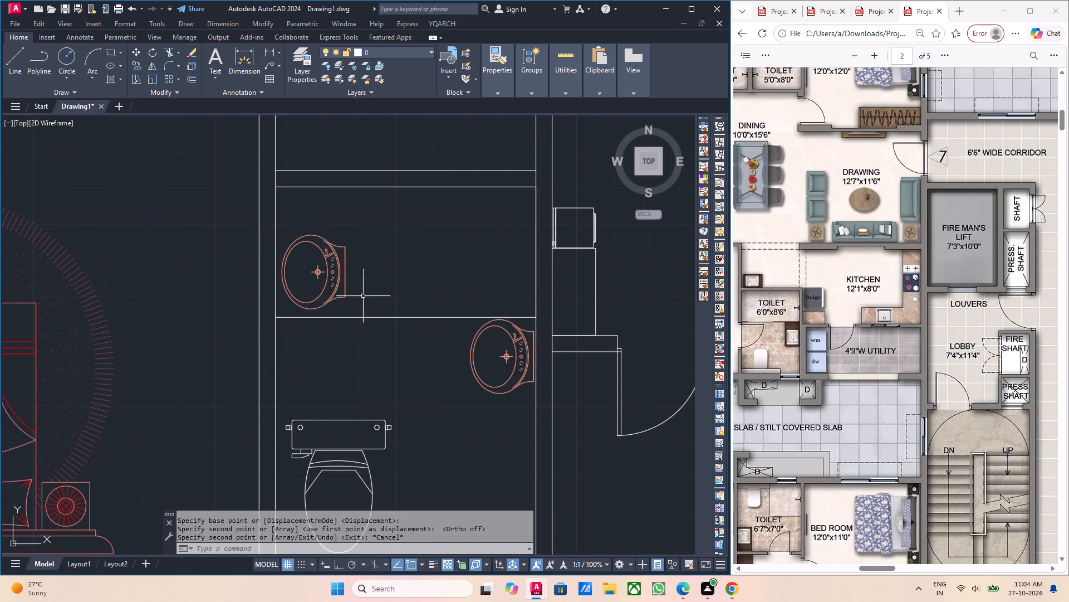
drag(361, 294, 354, 292)
drag(299, 268, 306, 269)
middle_click(394, 292)
text(ro)
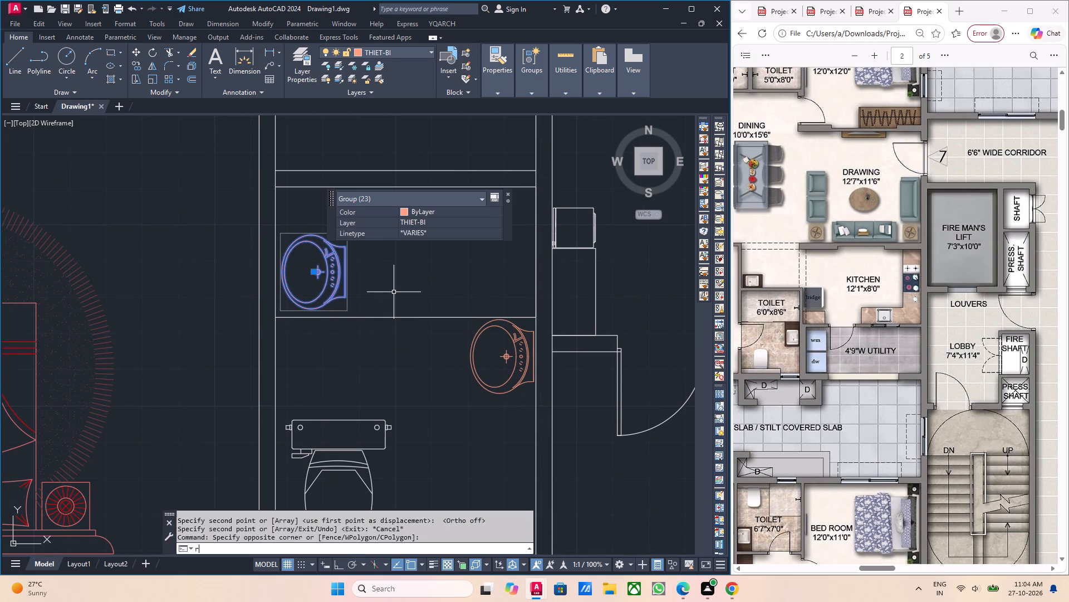
key(Return)
click(357, 298)
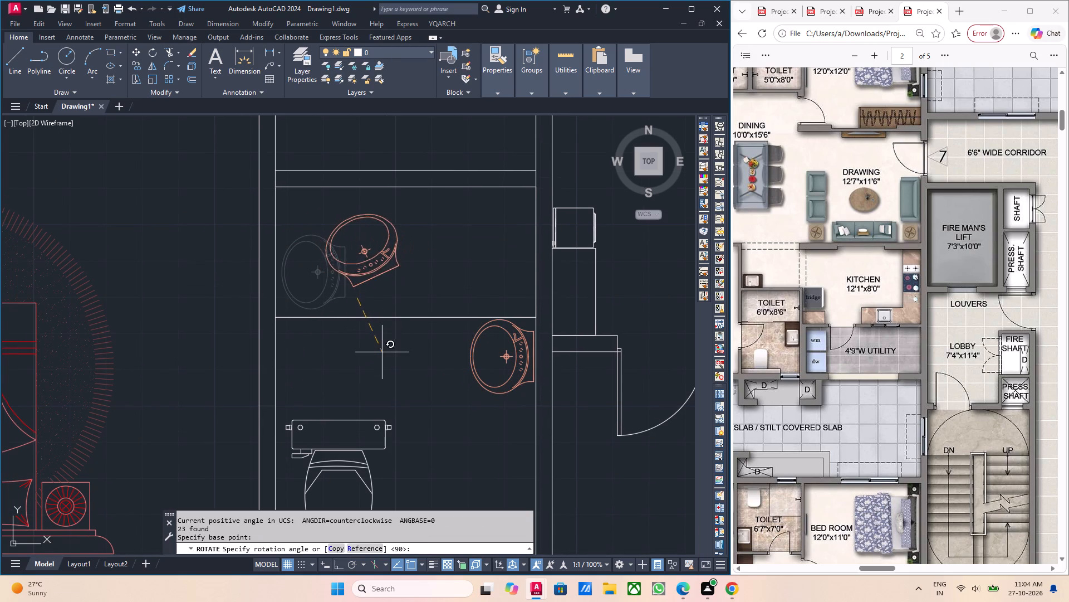
key(F8)
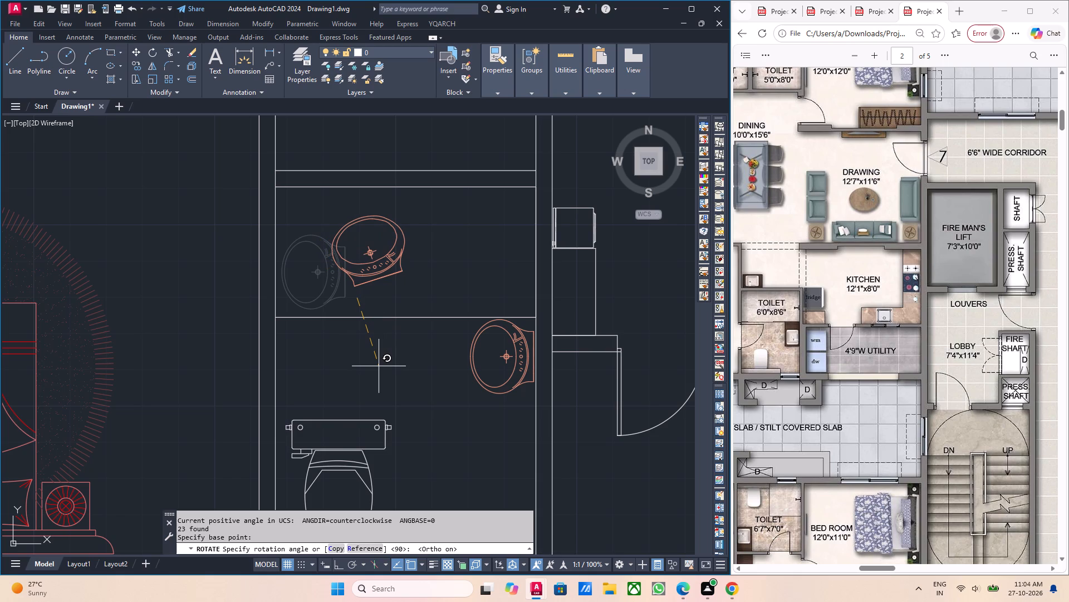
click(384, 367)
Move the rotated washbasin with Ortho off so its back edge sits on the dividing line beside the left wall.
middle_drag(406, 308, 408, 335)
drag(437, 323, 416, 312)
click(372, 288)
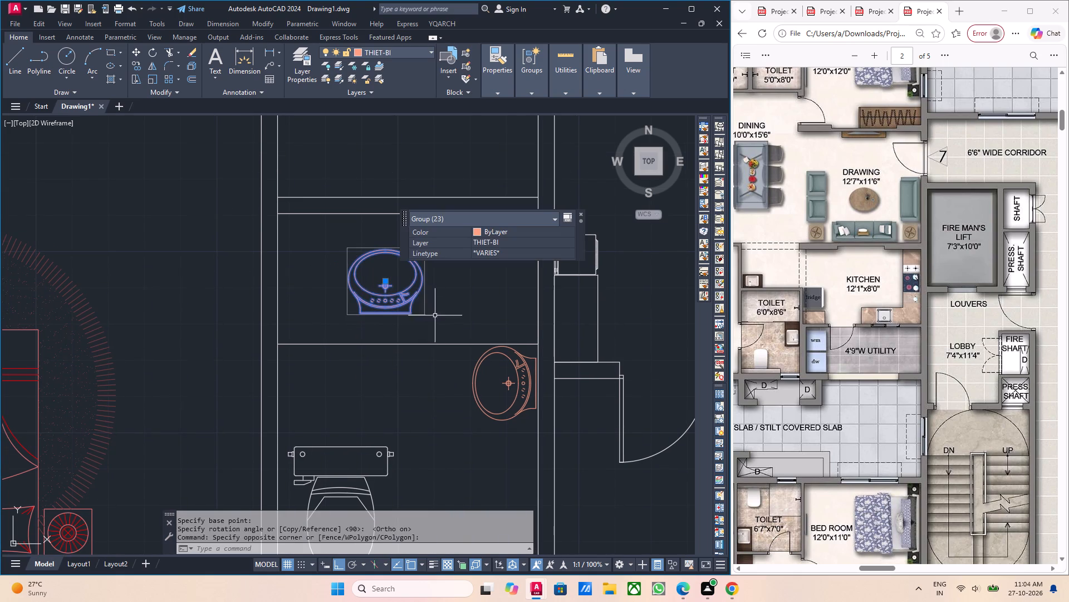
middle_drag(435, 317, 421, 313)
key(m)
key(Return)
click(416, 310)
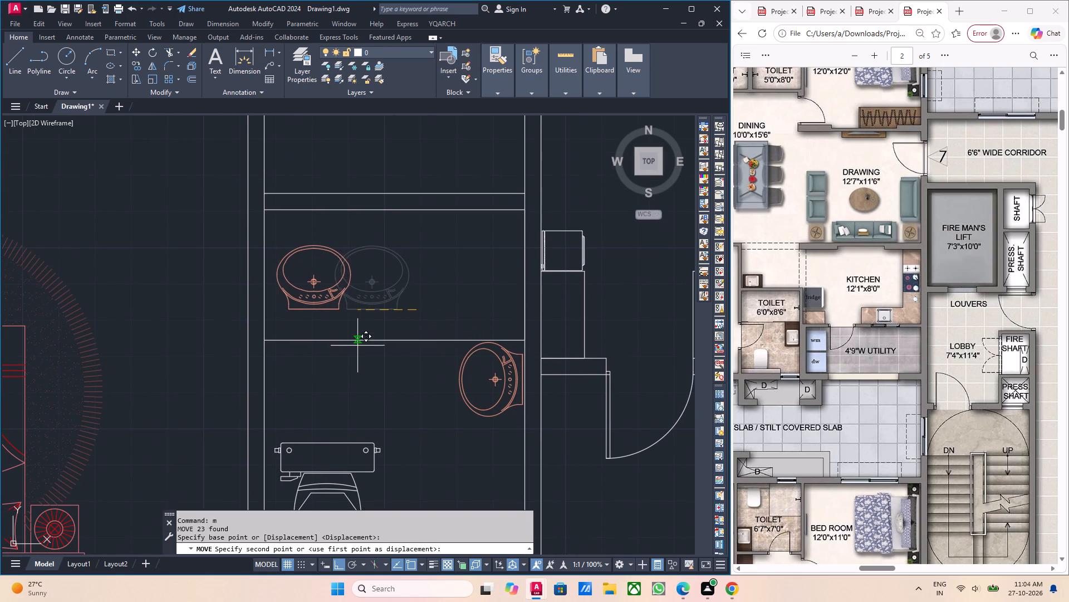
key(F8)
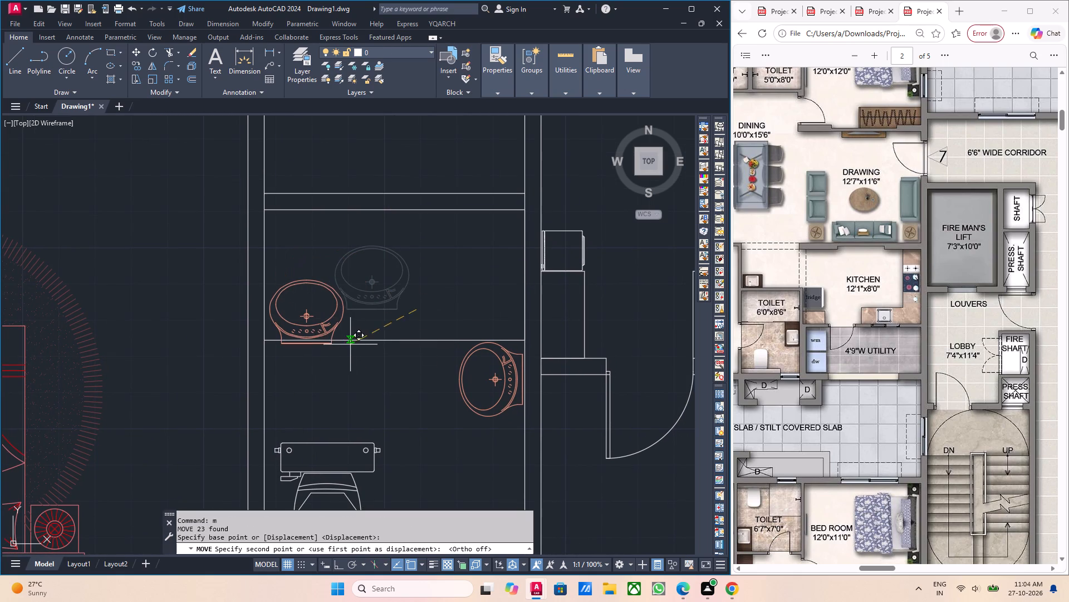
click(349, 338)
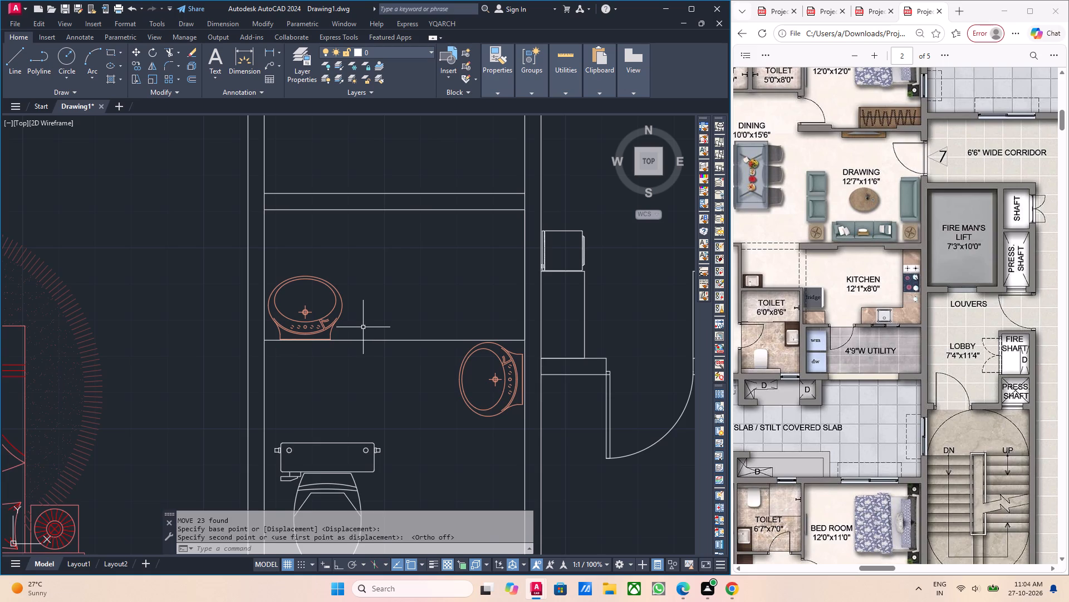
middle_drag(385, 333, 401, 342)
key(Escape)
Compare the drawn toilet and kitchen with the reference PDF and examine its utility area with the wm and dw units.
middle_drag(403, 337, 412, 365)
middle_click(419, 371)
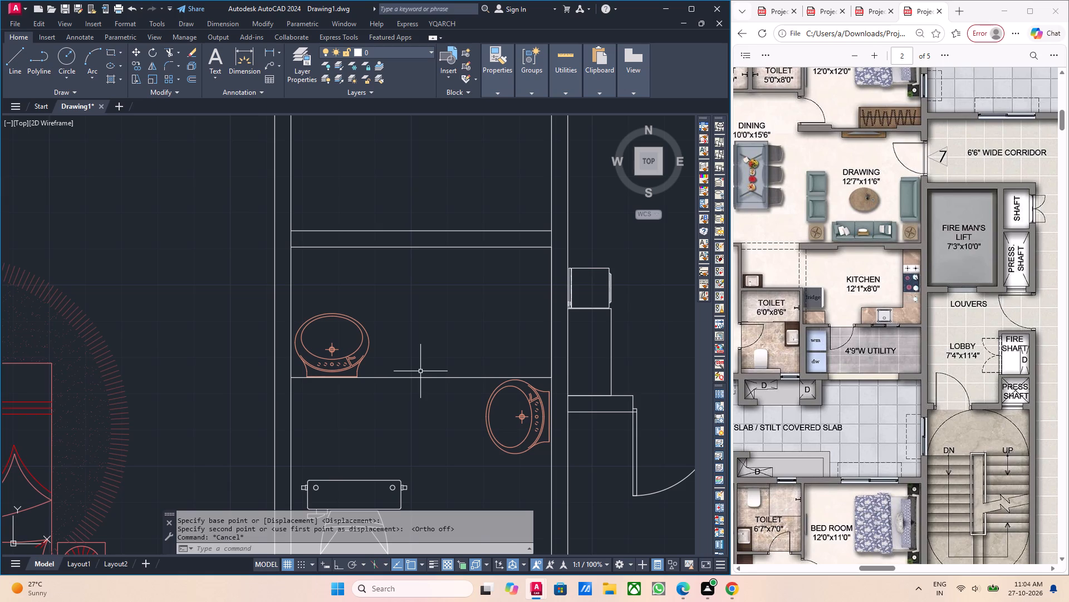
scroll(393, 371, down, 3)
middle_drag(426, 384, 486, 353)
key(Escape)
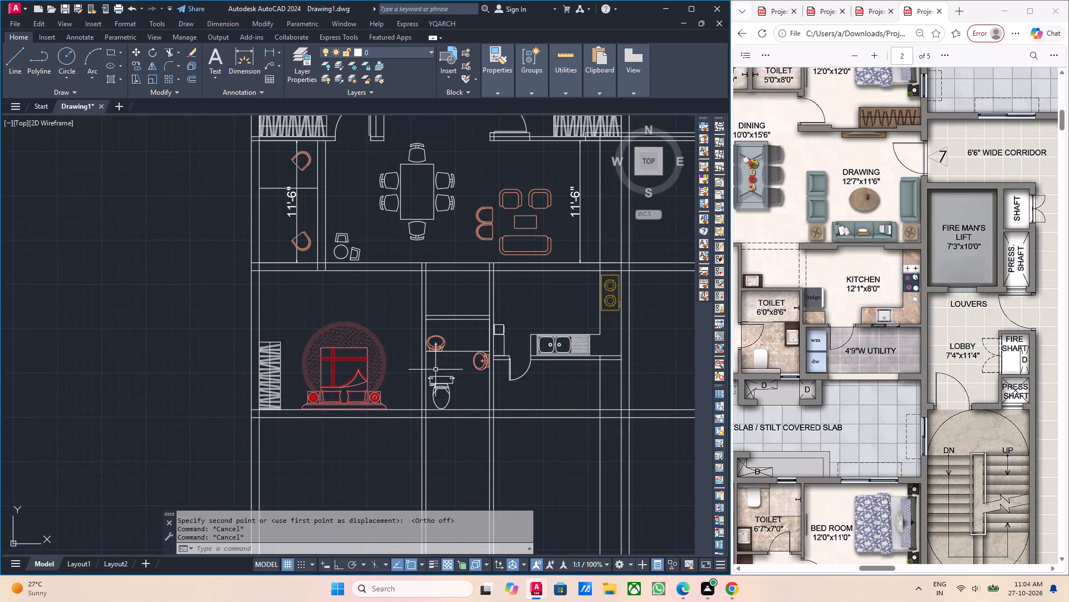
middle_drag(436, 371, 453, 373)
middle_drag(494, 392, 477, 385)
middle_click(477, 407)
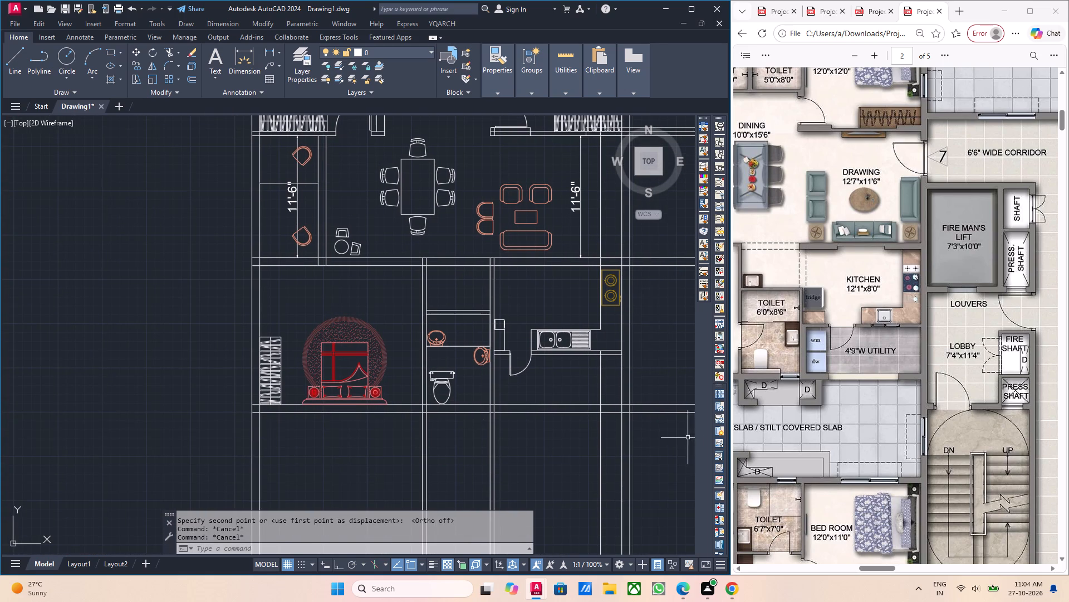
scroll(328, 373, up, 2)
middle_drag(453, 389, 352, 346)
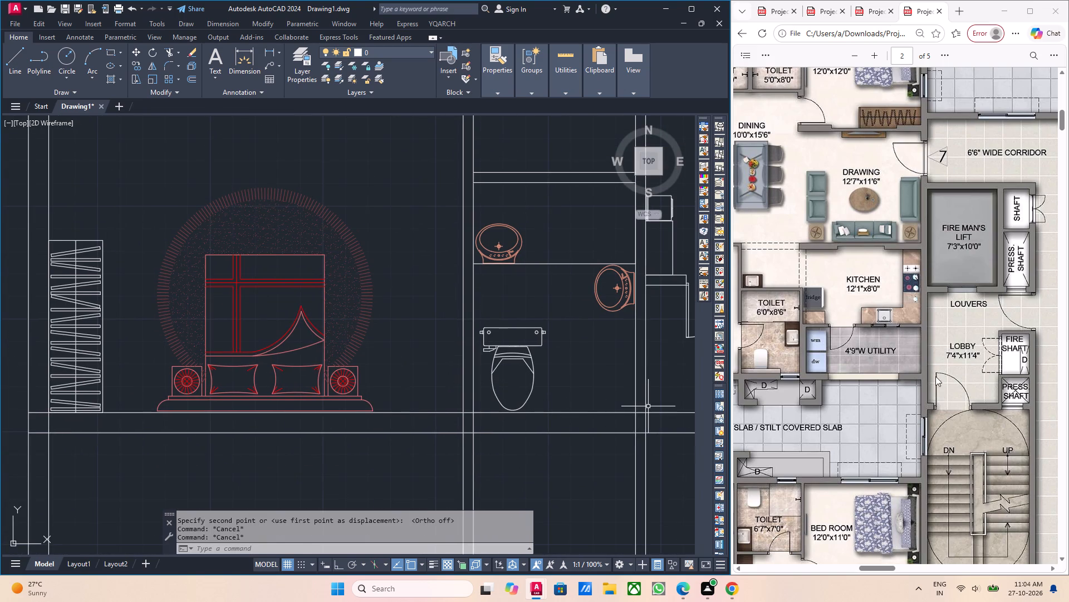
scroll(821, 358, up, 2)
scroll(815, 425, down, 1)
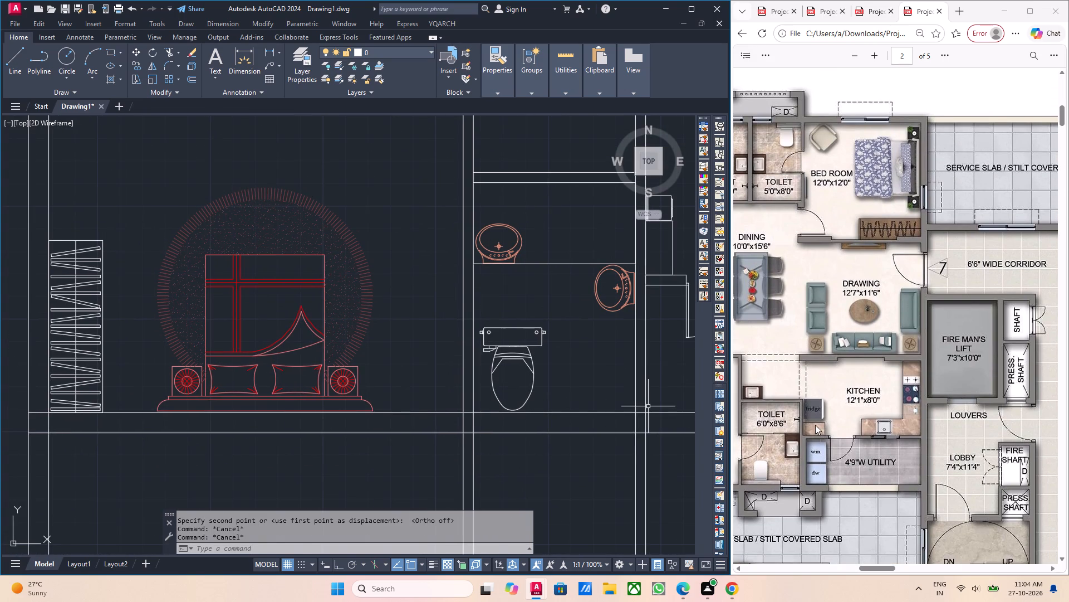
scroll(815, 425, down, 2)
ctrl+scroll(804, 302, up, 5)
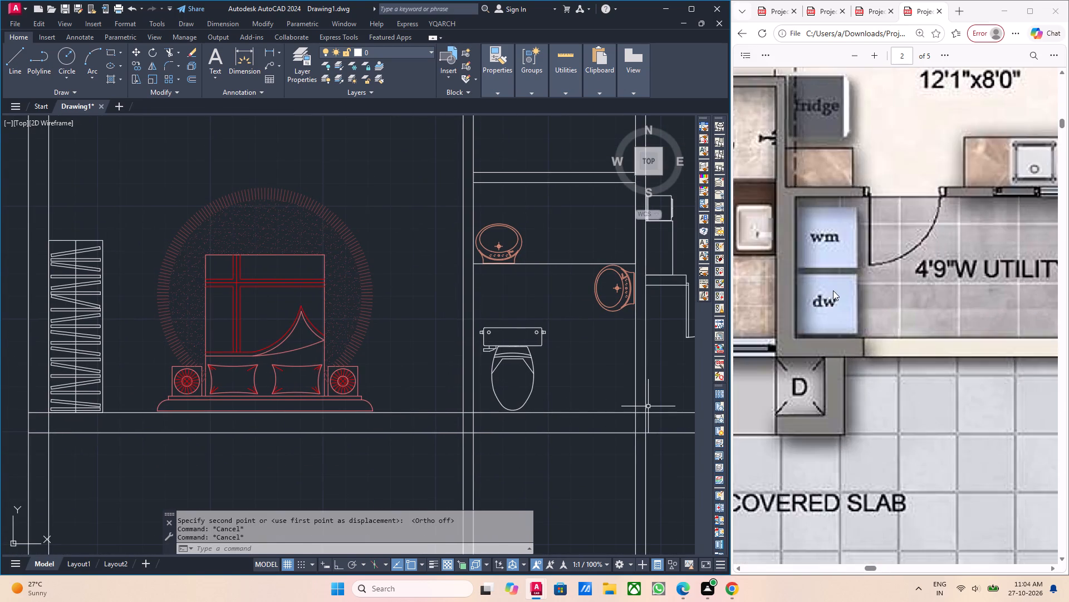
ctrl+scroll(833, 289, up, 1)
ctrl+scroll(833, 289, down, 2)
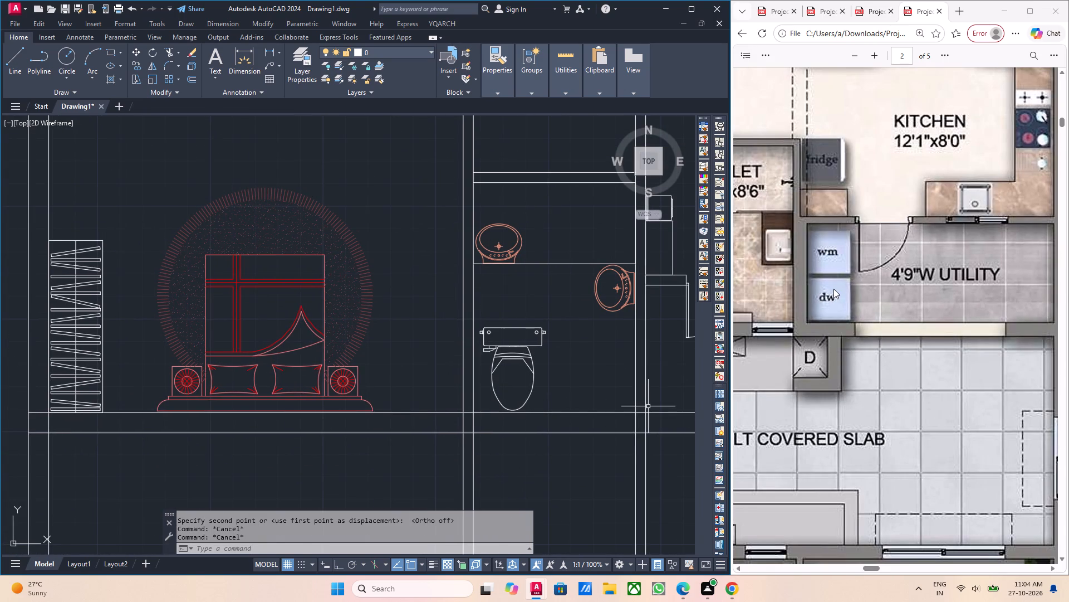
scroll(833, 289, down, 1)
scroll(588, 367, down, 4)
Draw an upright rectangle for the washing machine just below the utility wall, between the left wall and the door leaf.
middle_drag(590, 378, 502, 379)
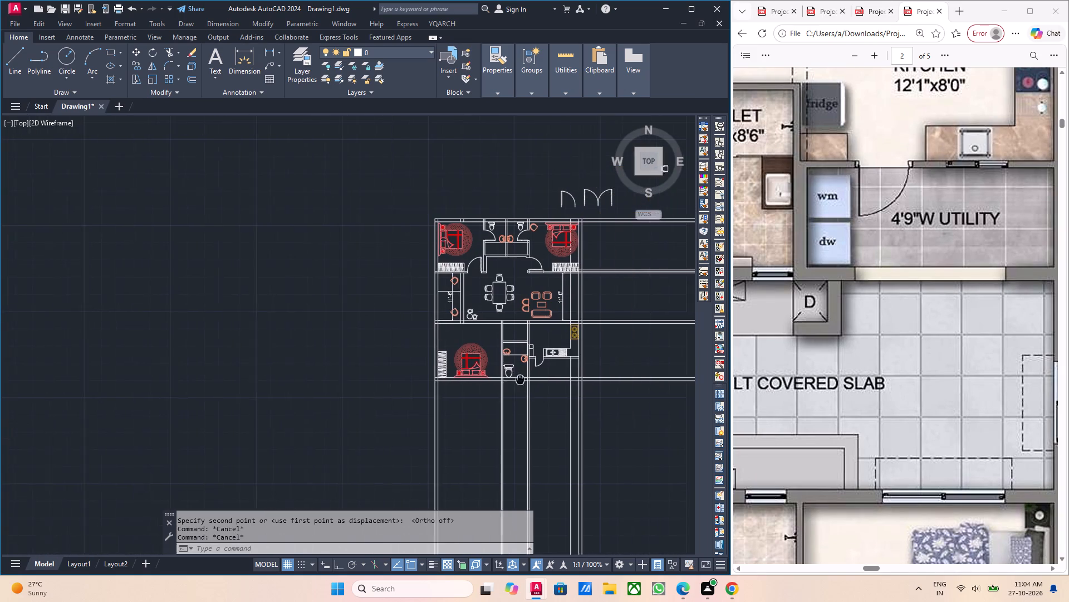
middle_drag(502, 379, 499, 378)
middle_drag(533, 361, 496, 368)
scroll(469, 368, up, 5)
middle_drag(402, 406, 412, 407)
middle_click(389, 406)
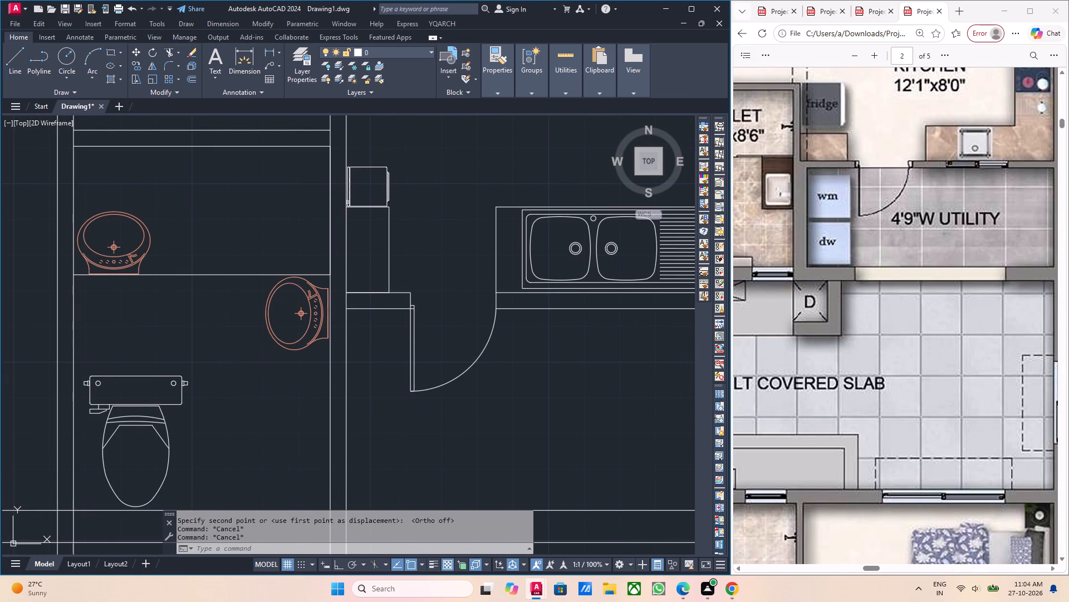
middle_drag(379, 409, 387, 411)
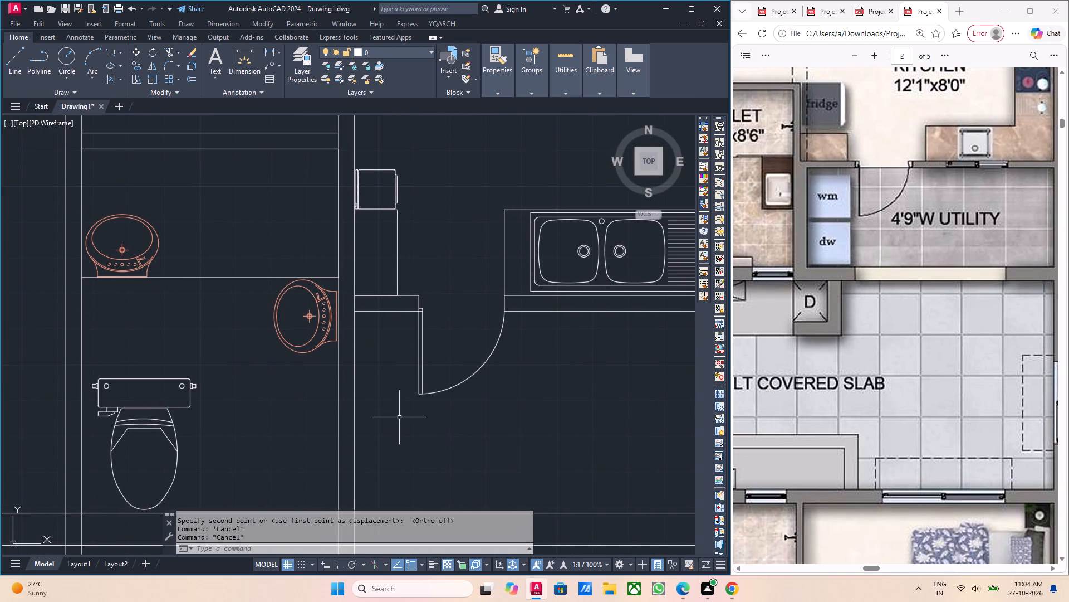
middle_drag(383, 364, 388, 372)
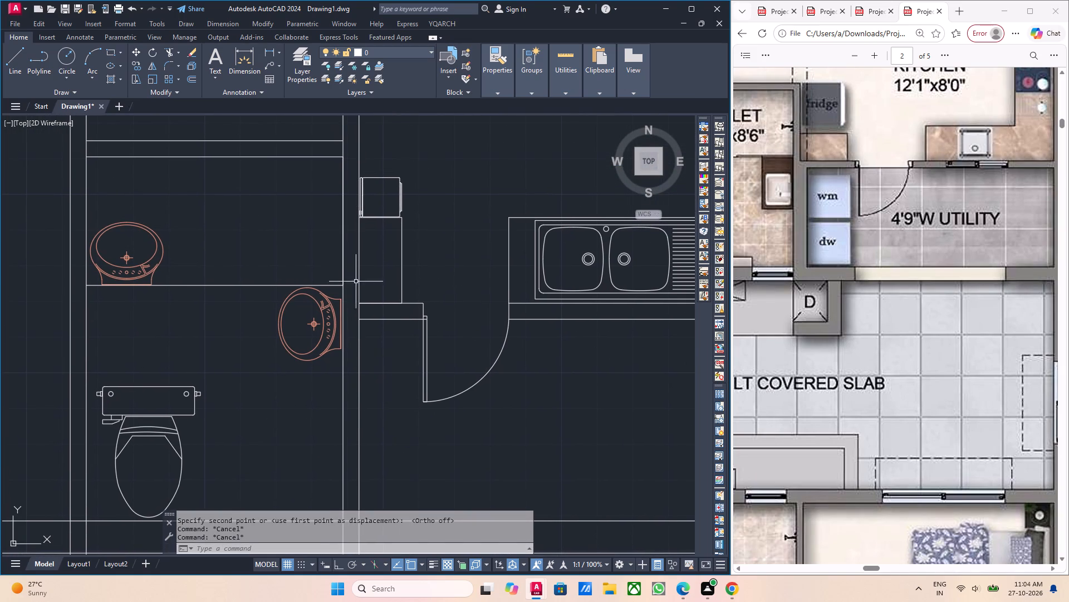
click(110, 54)
scroll(366, 359, up, 2)
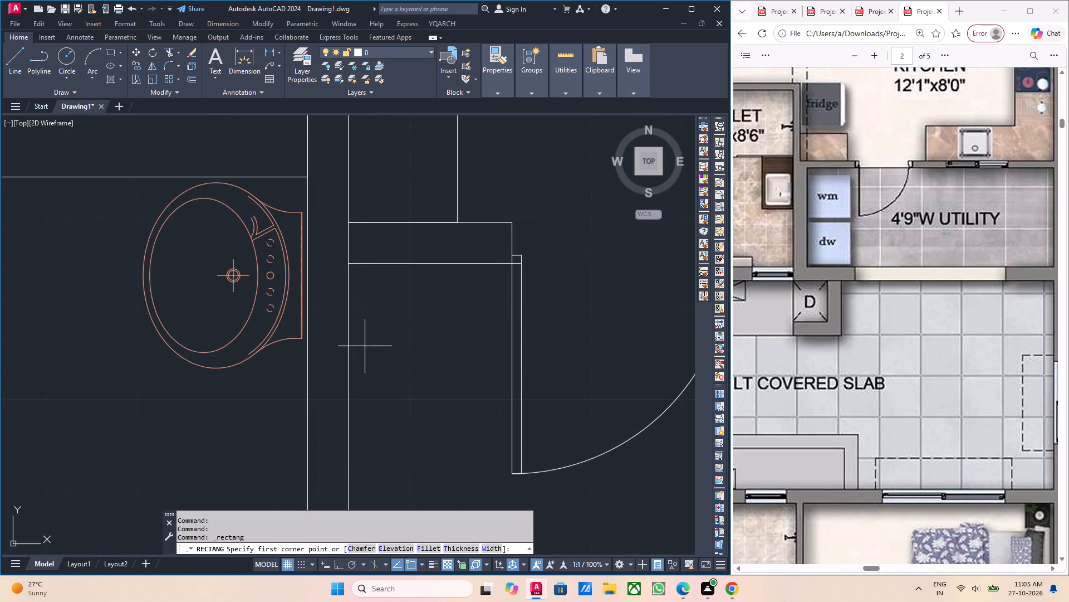
click(357, 285)
scroll(474, 438, down, 1)
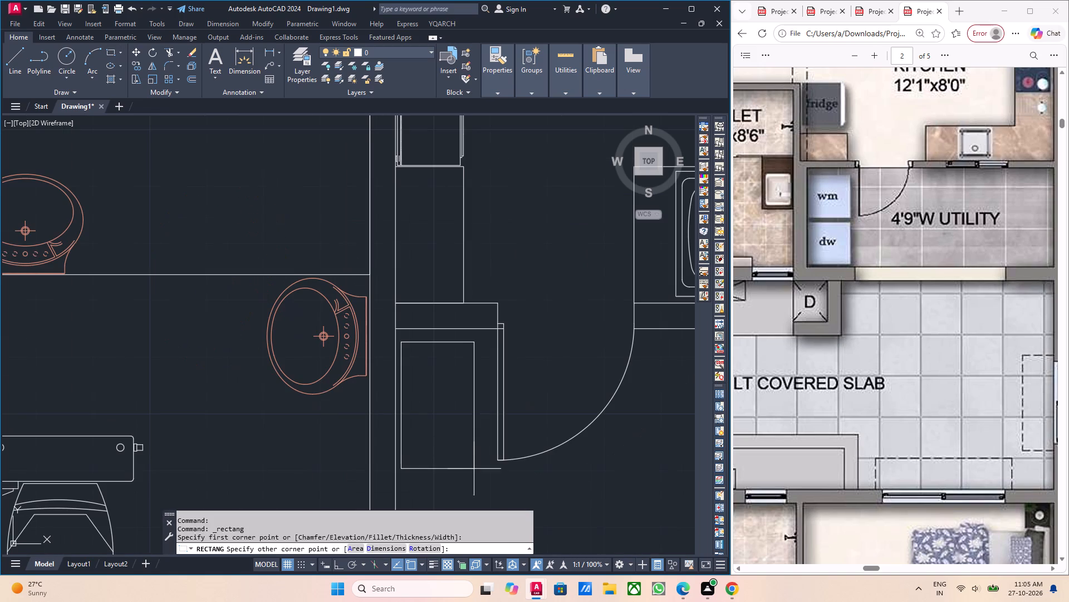
middle_drag(477, 465, 480, 439)
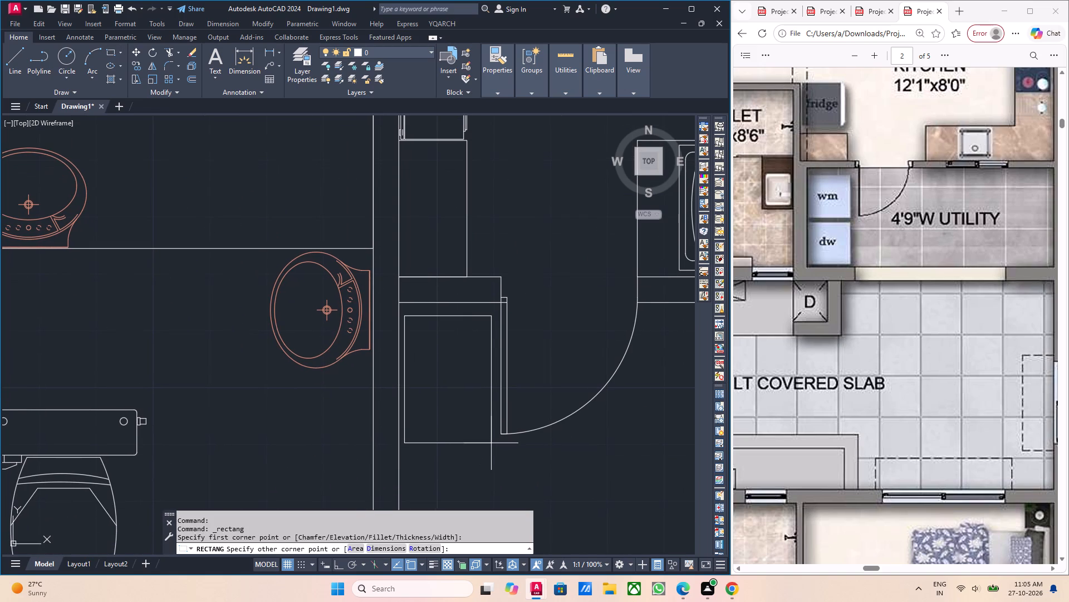
scroll(491, 443, down, 1)
middle_drag(491, 443, 487, 318)
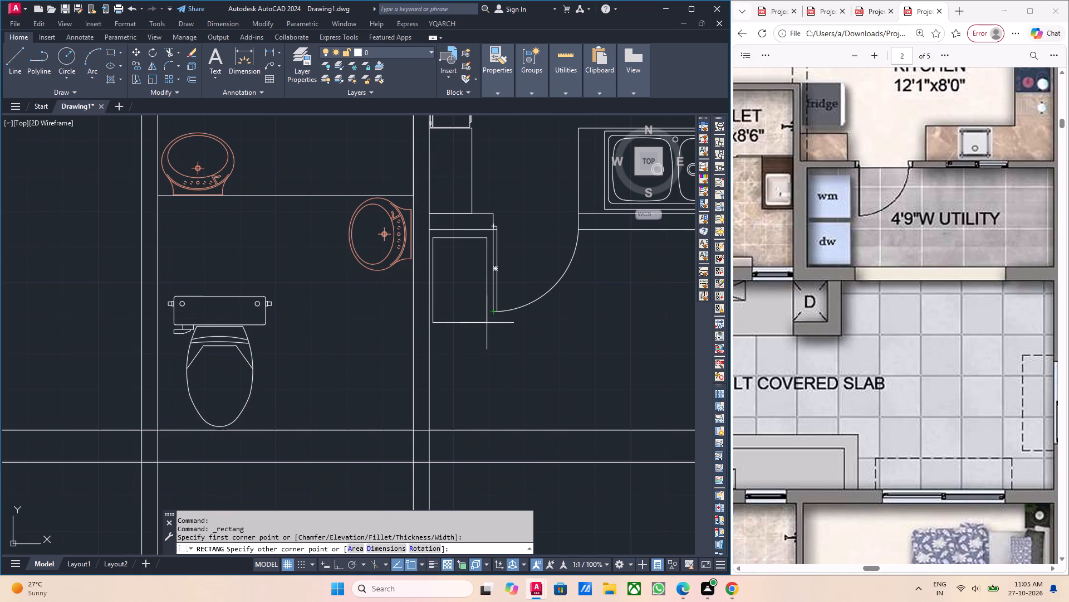
click(487, 323)
middle_click(500, 366)
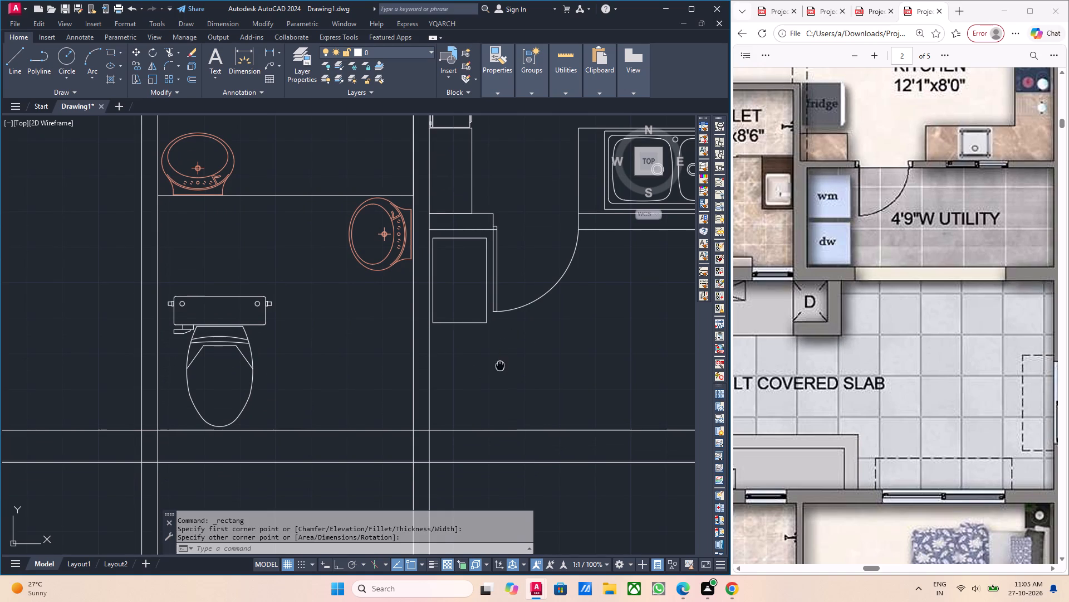
Copy the washing machine rectangle straight below itself, leaving a small gap, as the dishwasher.
scroll(467, 331, up, 2)
drag(467, 329, 456, 319)
click(436, 297)
scroll(500, 364, down, 2)
middle_drag(562, 414, 532, 380)
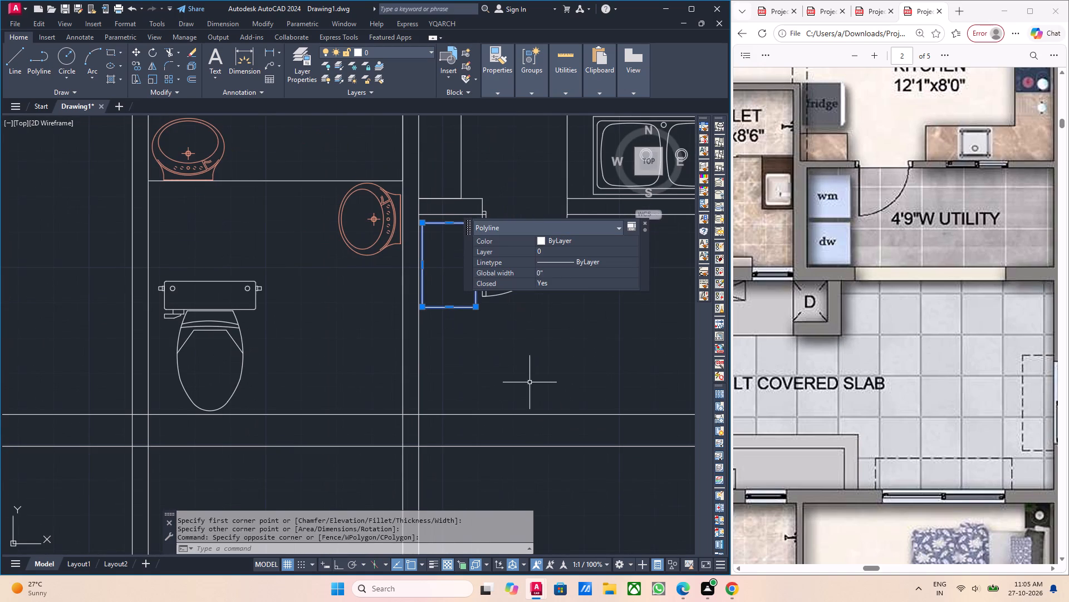
key(x)
key(BackSpace)
text(co)
key(Return)
click(477, 309)
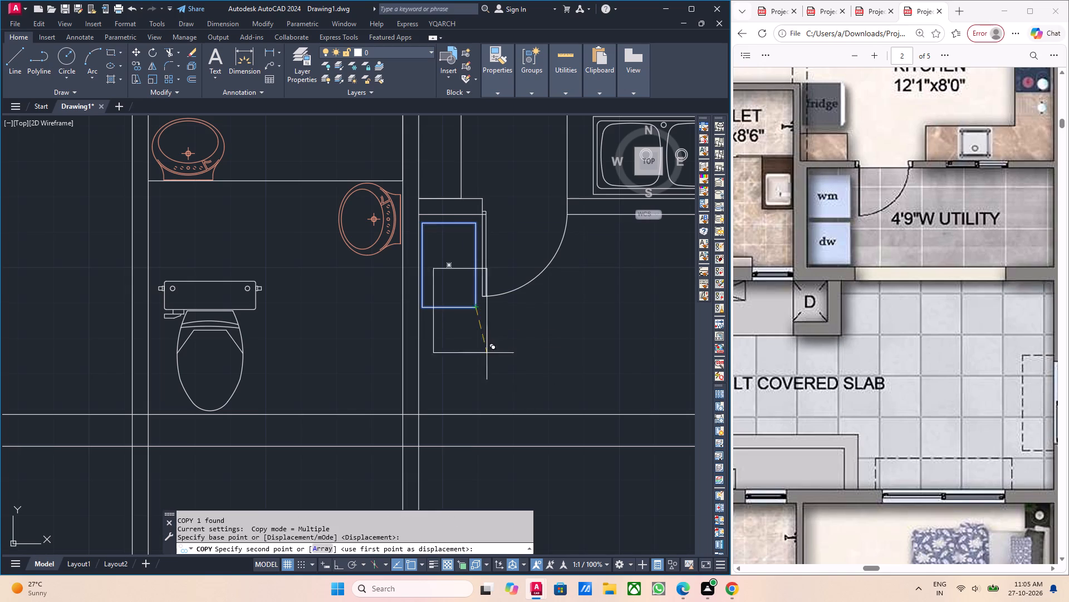
click(479, 402)
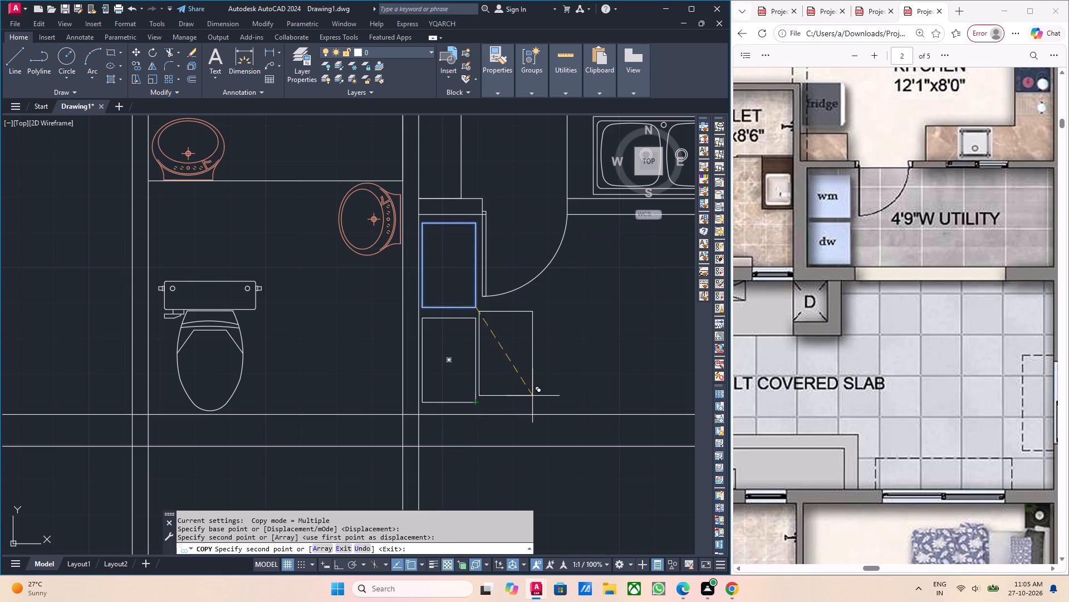
key(Escape)
Hatch the washing machine and dishwasher rectangles with a Solid fill in light blue 173,221,247.
middle_drag(486, 310, 499, 336)
scroll(488, 322, up, 3)
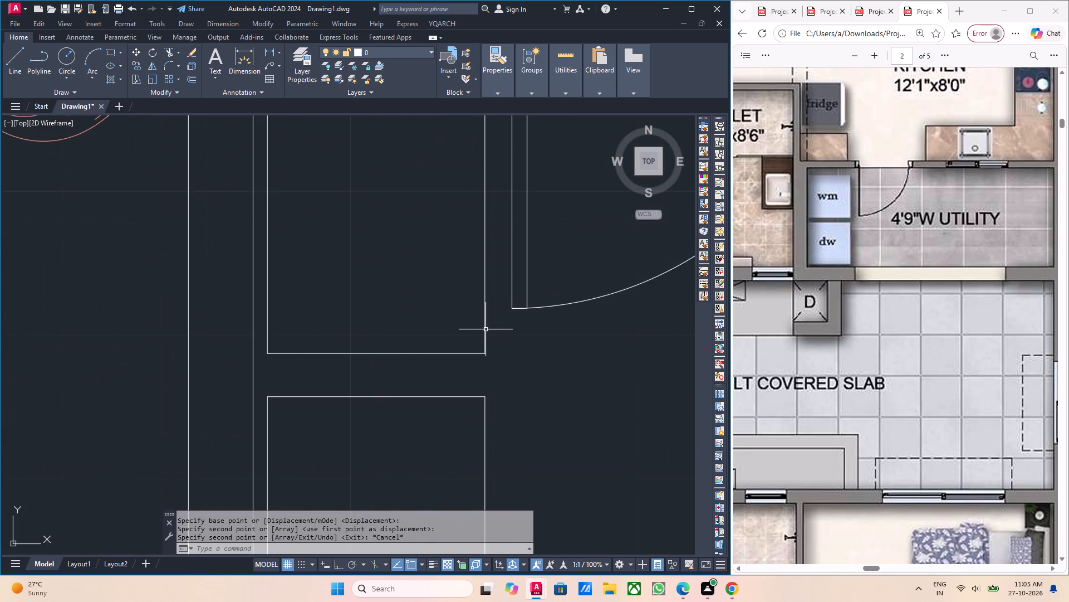
click(484, 330)
scroll(451, 331, down, 1)
key(h)
key(Return)
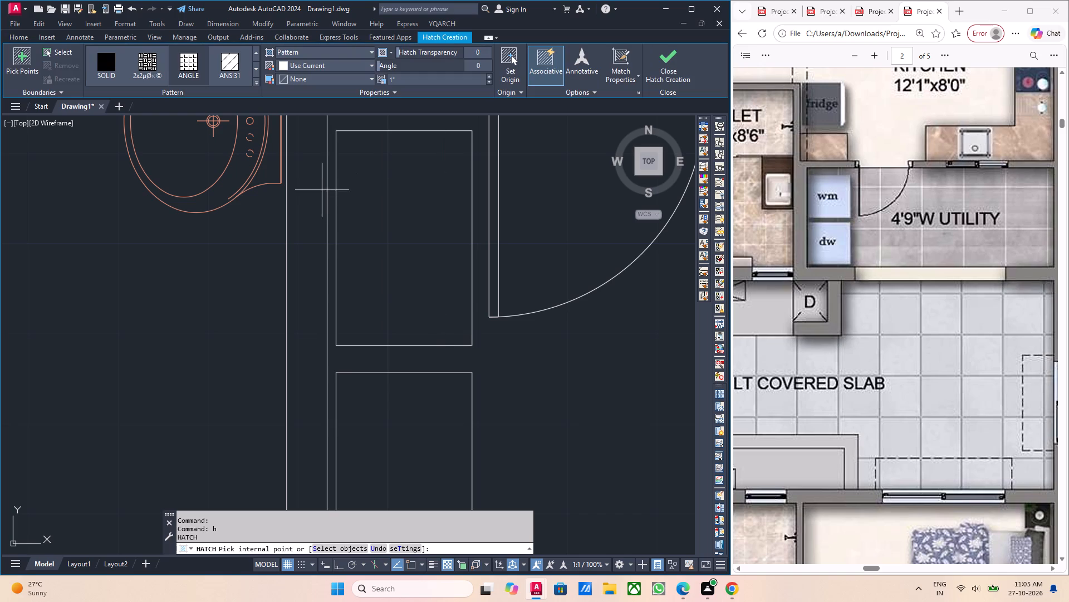
click(391, 240)
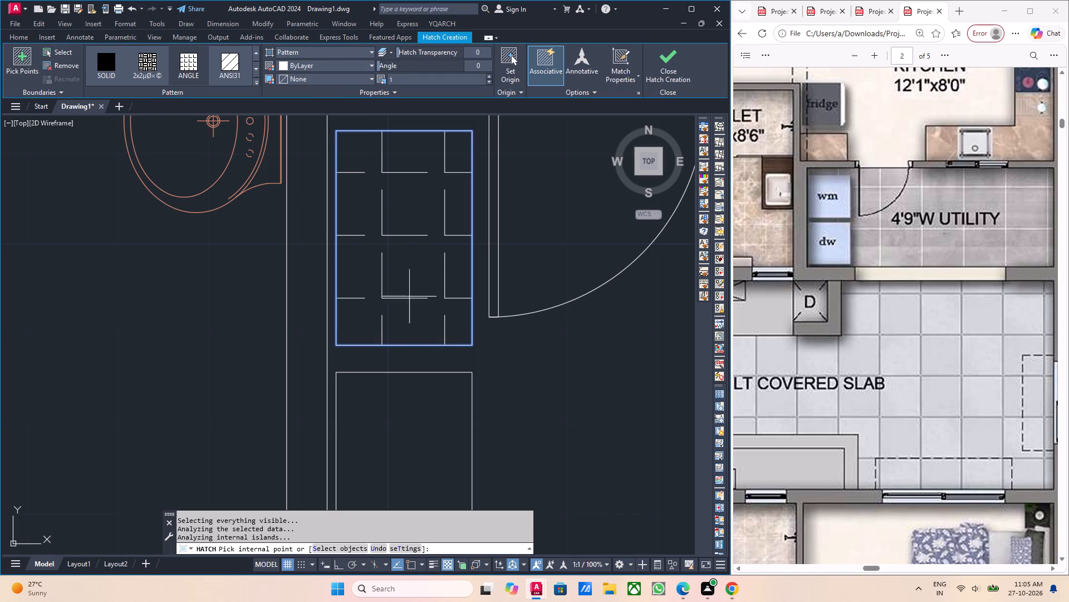
click(410, 437)
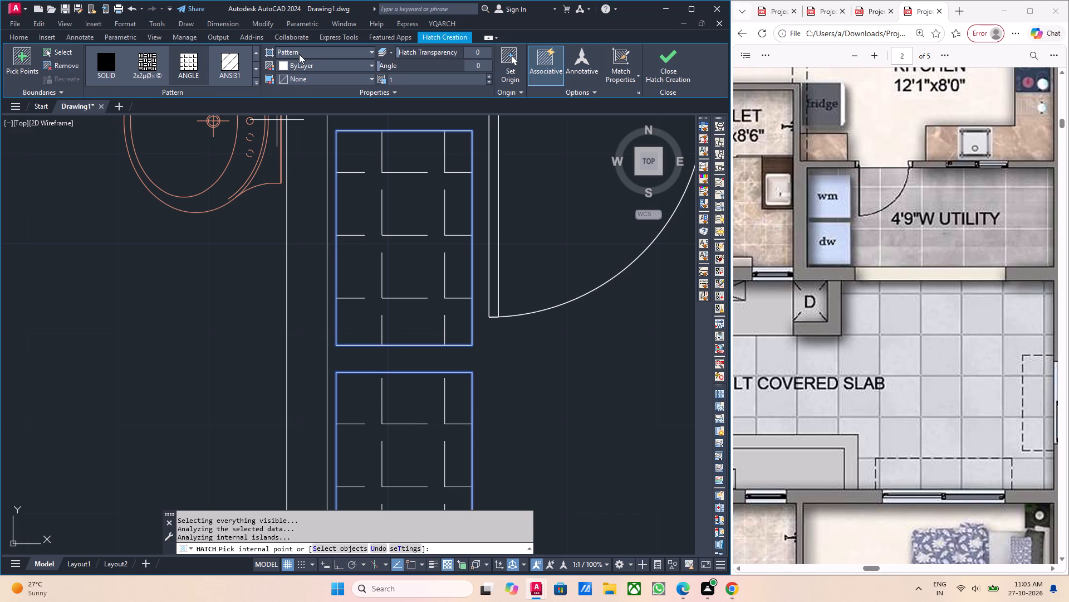
click(299, 54)
click(307, 67)
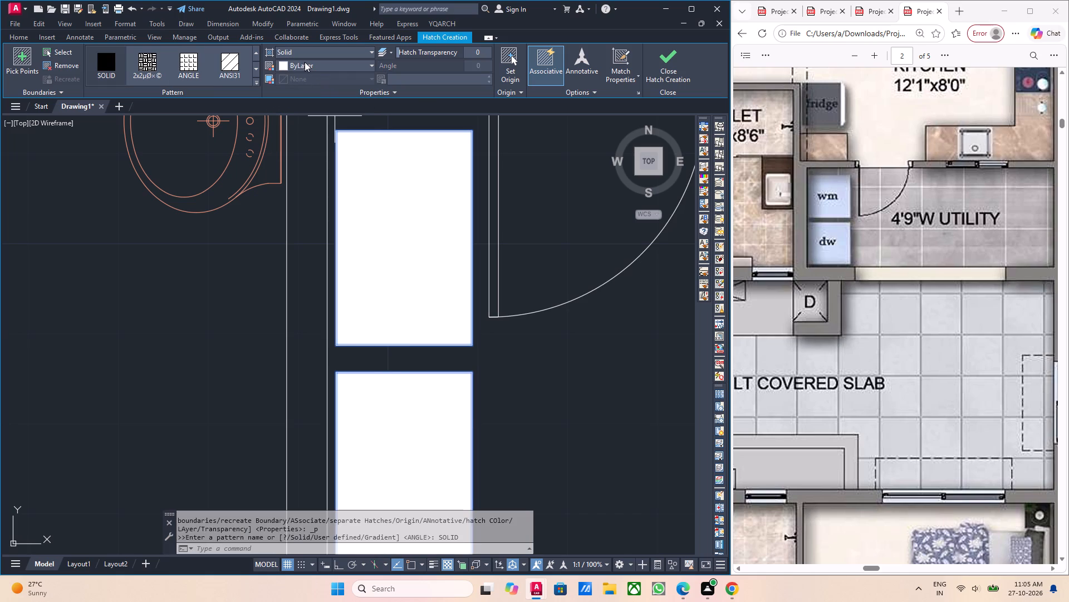
click(306, 64)
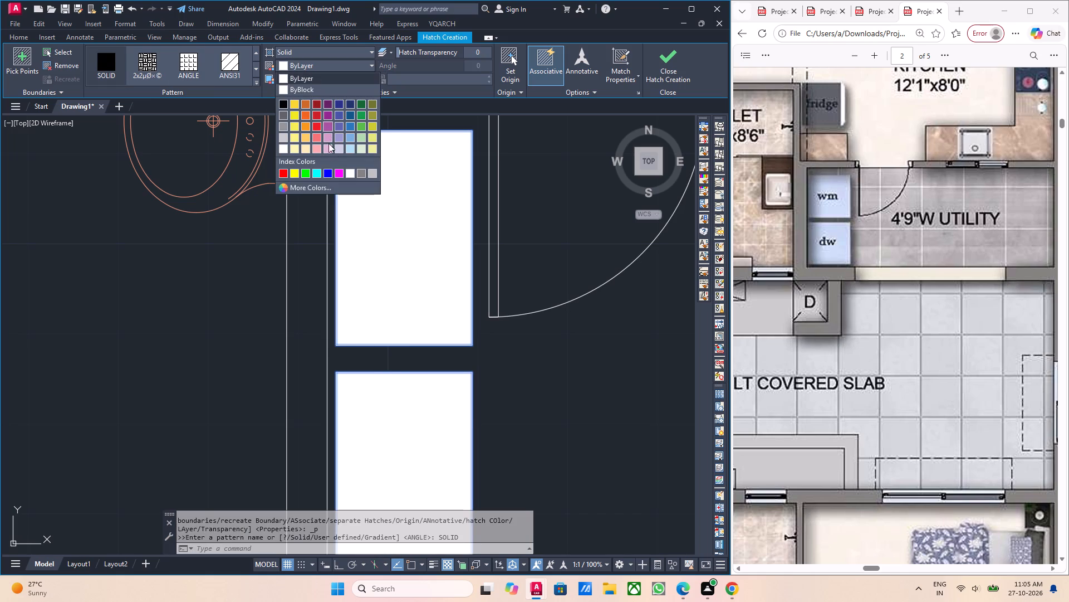
click(352, 149)
scroll(431, 235, down, 3)
key(Escape)
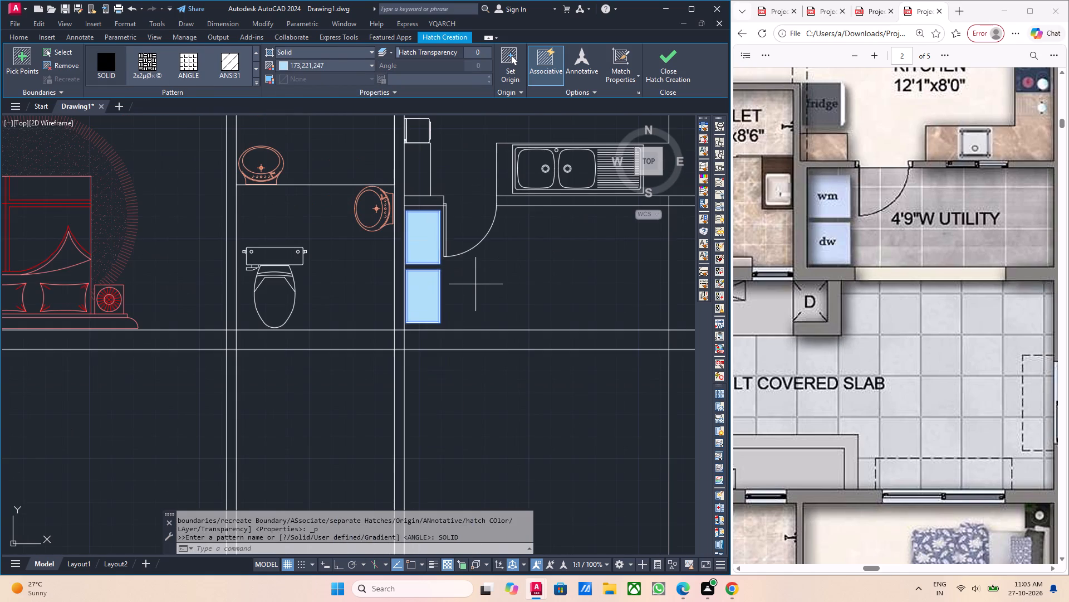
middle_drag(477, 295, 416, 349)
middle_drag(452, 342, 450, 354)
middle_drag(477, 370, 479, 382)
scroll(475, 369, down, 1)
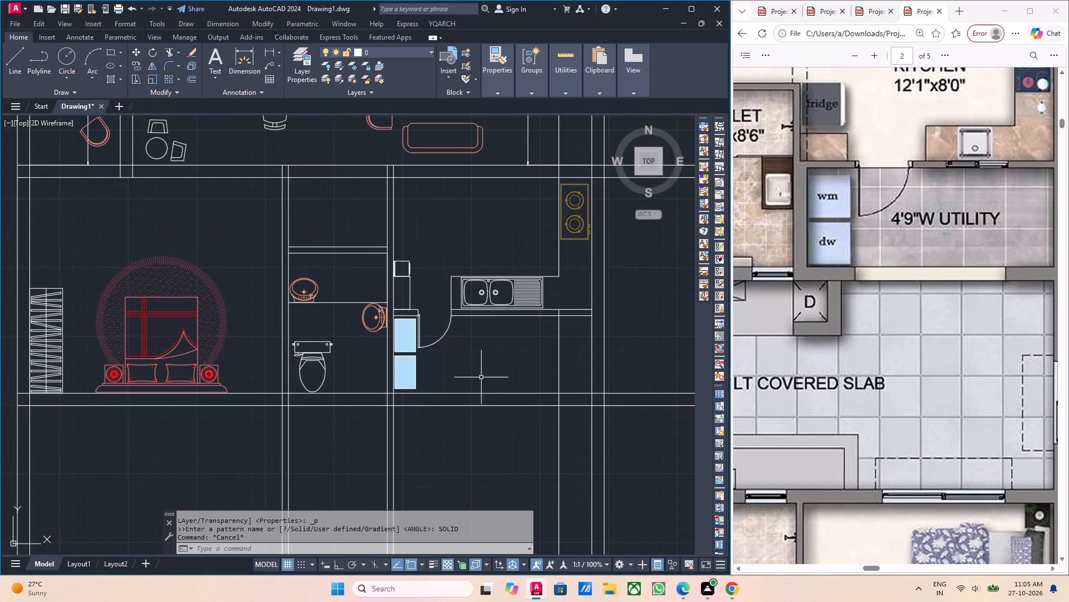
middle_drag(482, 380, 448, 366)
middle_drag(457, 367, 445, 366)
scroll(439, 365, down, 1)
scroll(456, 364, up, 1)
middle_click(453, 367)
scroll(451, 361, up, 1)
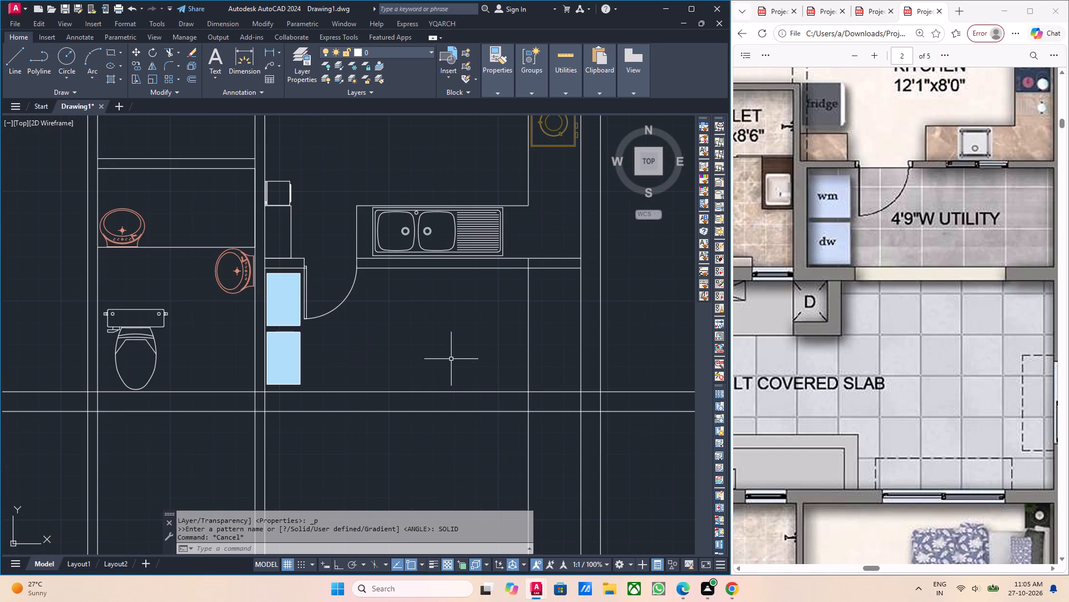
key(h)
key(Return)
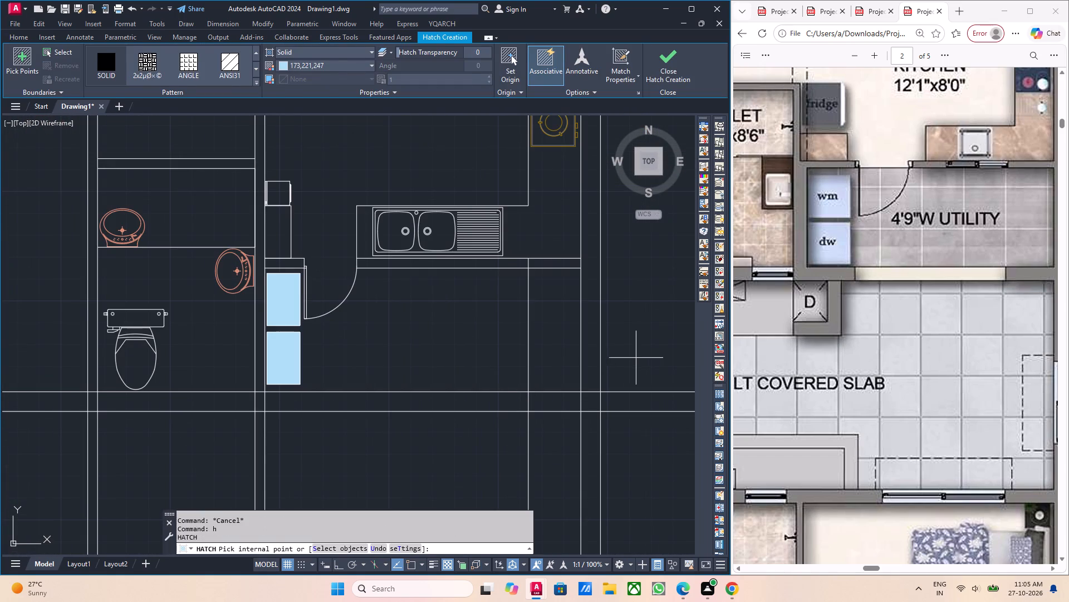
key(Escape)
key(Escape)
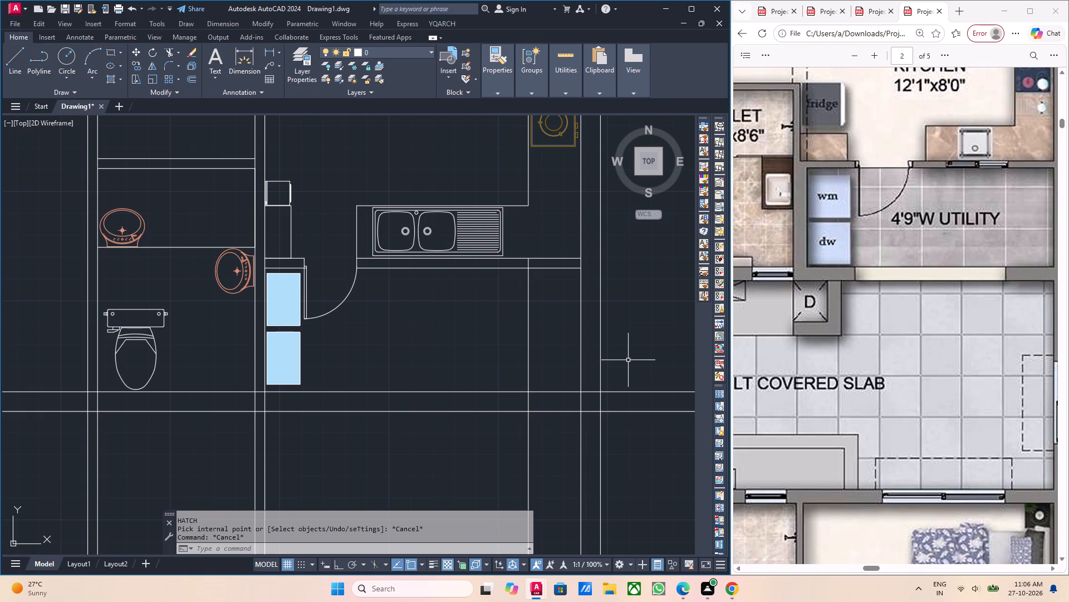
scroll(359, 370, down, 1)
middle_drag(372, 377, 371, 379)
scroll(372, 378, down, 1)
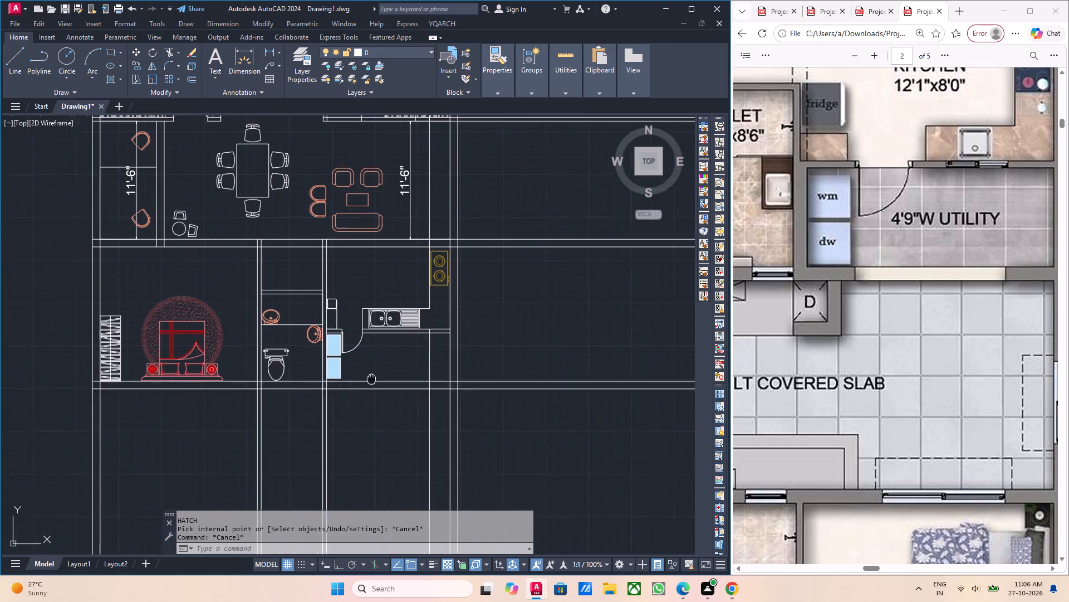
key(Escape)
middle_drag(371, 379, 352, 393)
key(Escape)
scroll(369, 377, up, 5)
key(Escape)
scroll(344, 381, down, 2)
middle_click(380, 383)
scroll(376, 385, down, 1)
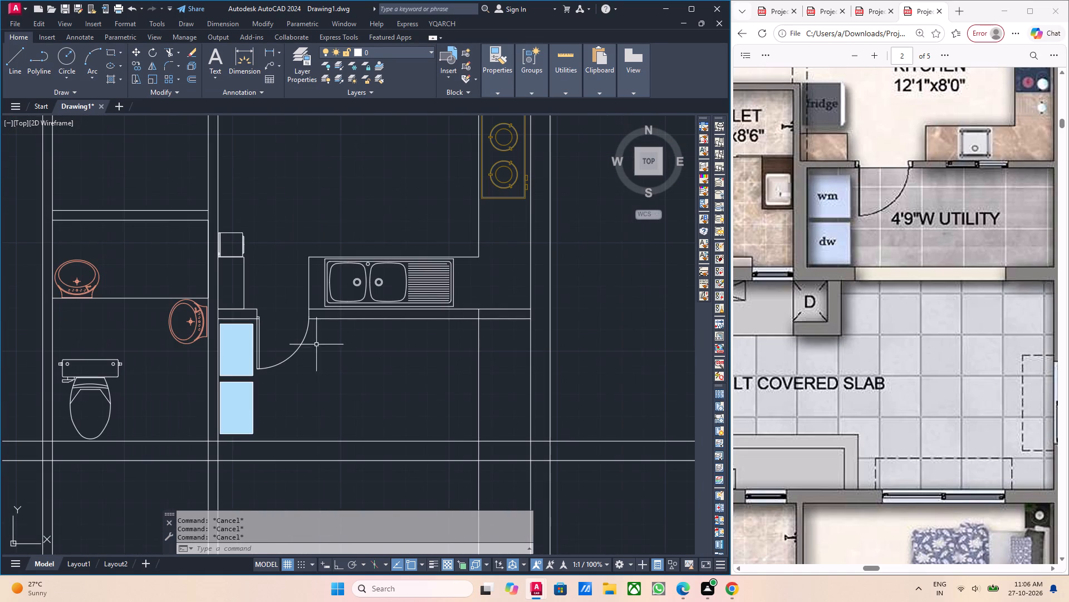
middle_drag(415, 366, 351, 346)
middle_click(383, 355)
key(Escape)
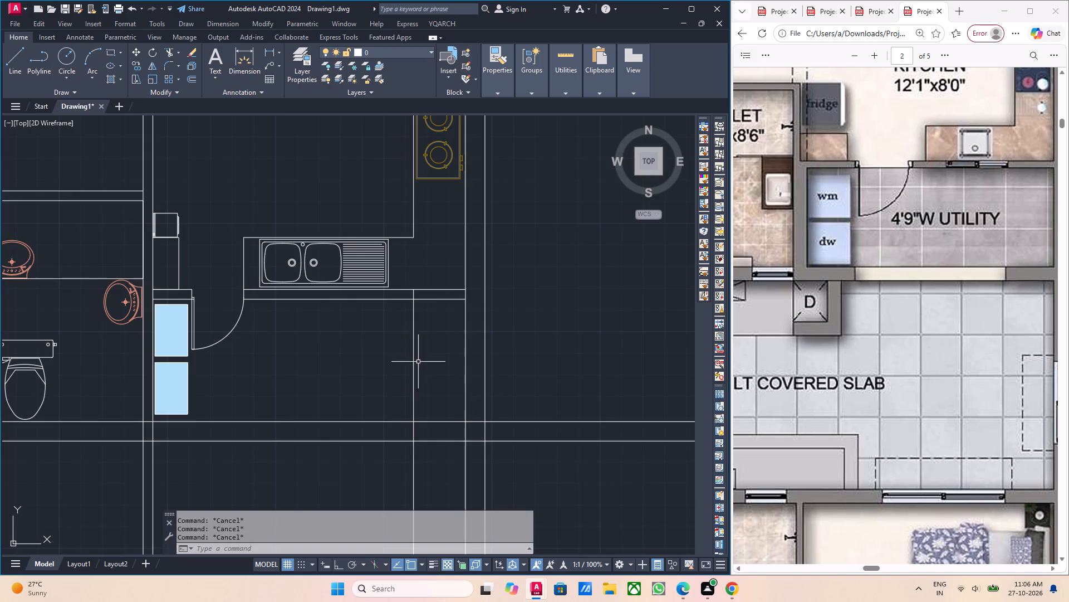
Delete the vertical ray that runs down through the utility area from the kitchen's lower wall.
scroll(414, 360, down, 2)
scroll(418, 372, up, 1)
middle_drag(418, 373, 401, 346)
click(401, 345)
click(369, 338)
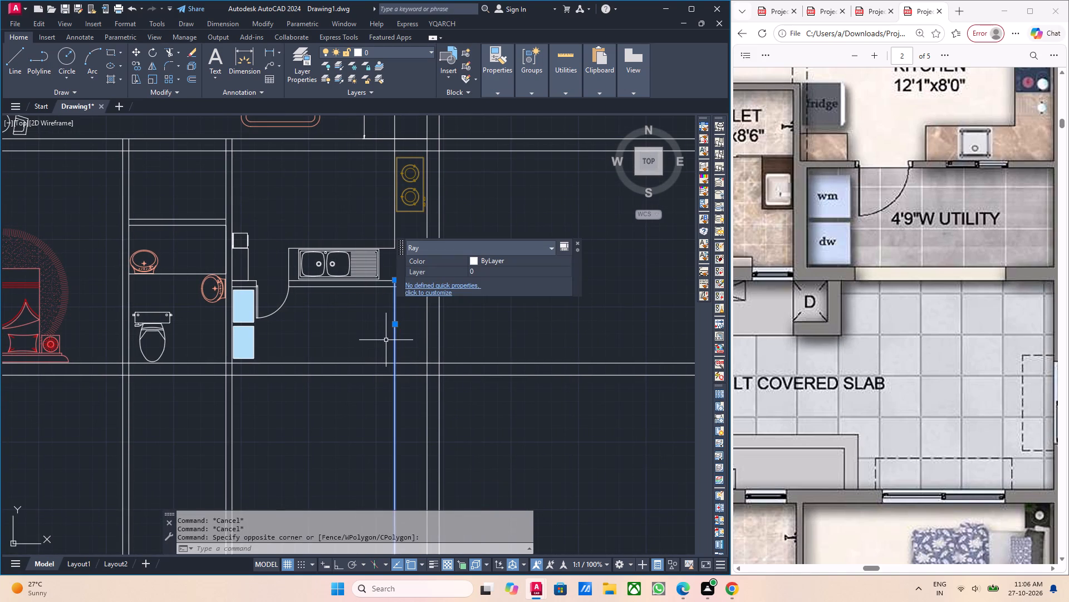
key(Delete)
middle_drag(379, 334, 477, 330)
middle_drag(426, 325, 463, 327)
key(Escape)
key(Escape)
Apply a Solid hatch in grey colour 8 to the utility floor around the two appliances and the door swing.
scroll(465, 328, up, 2)
scroll(467, 328, down, 1)
middle_drag(486, 352, 458, 344)
middle_drag(479, 345, 477, 344)
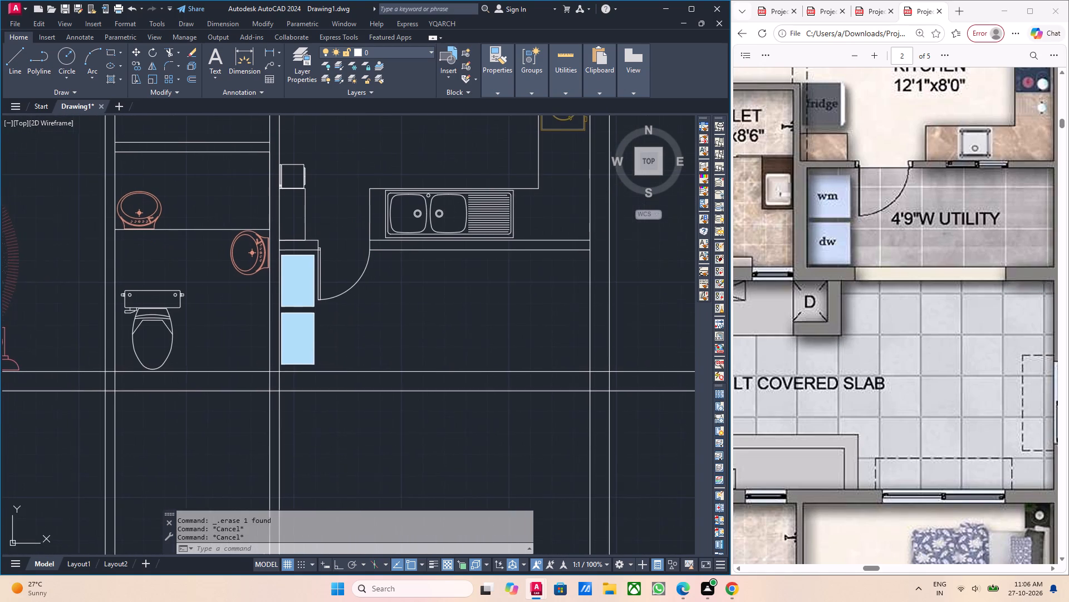
middle_drag(477, 344, 472, 340)
middle_drag(472, 344, 469, 330)
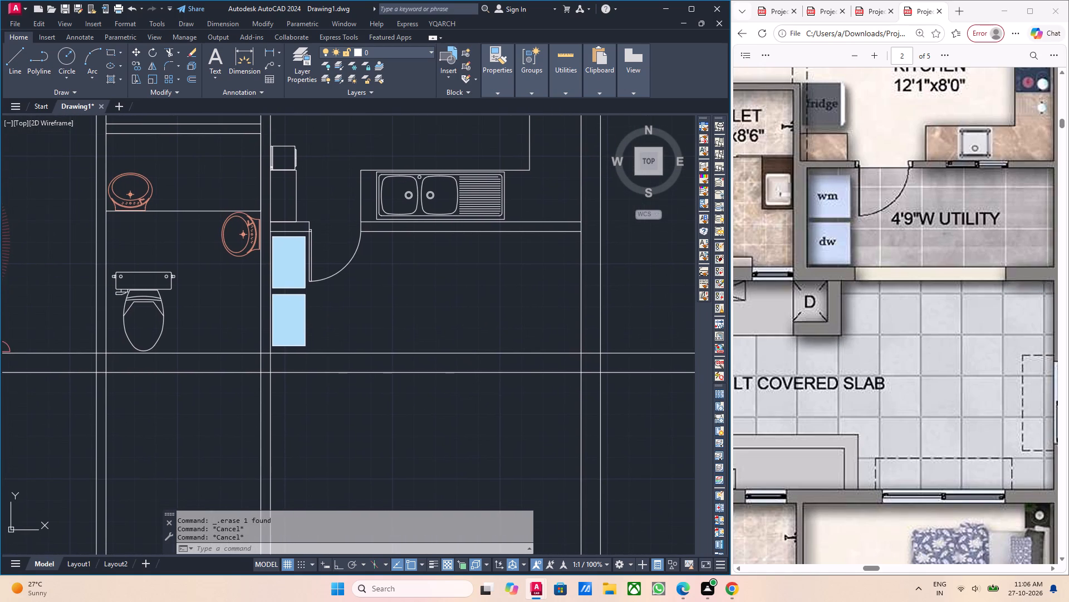
key(h)
key(Return)
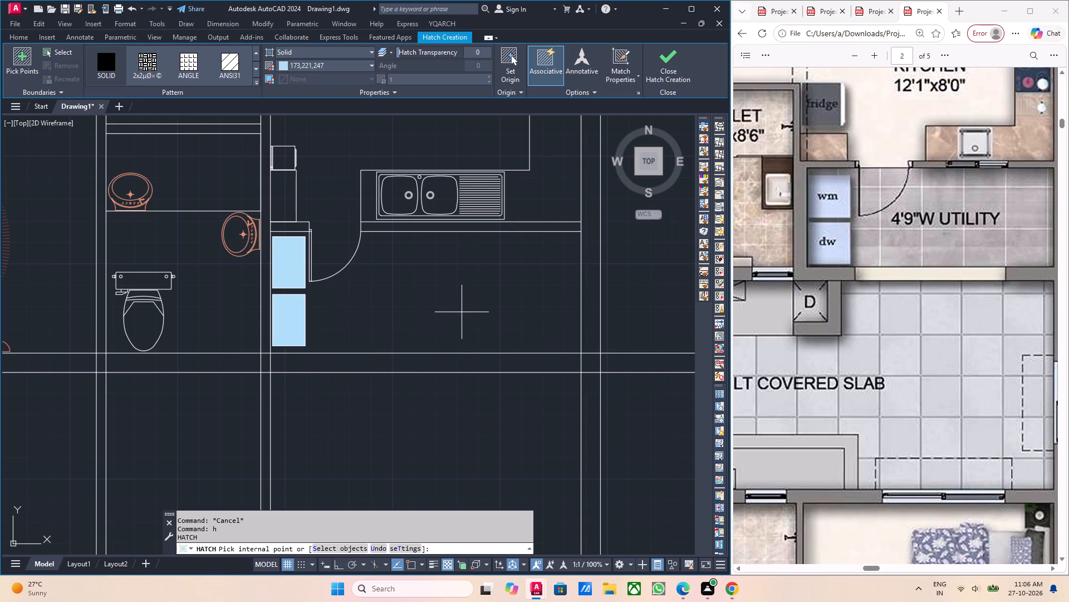
scroll(424, 304, down, 2)
middle_drag(477, 331, 477, 338)
click(442, 317)
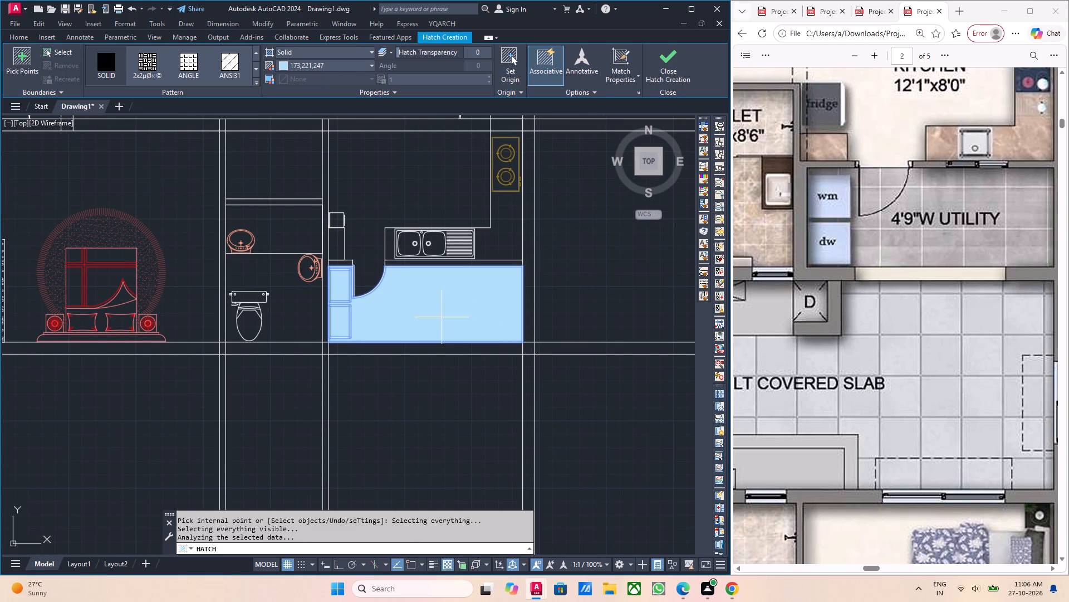
click(298, 65)
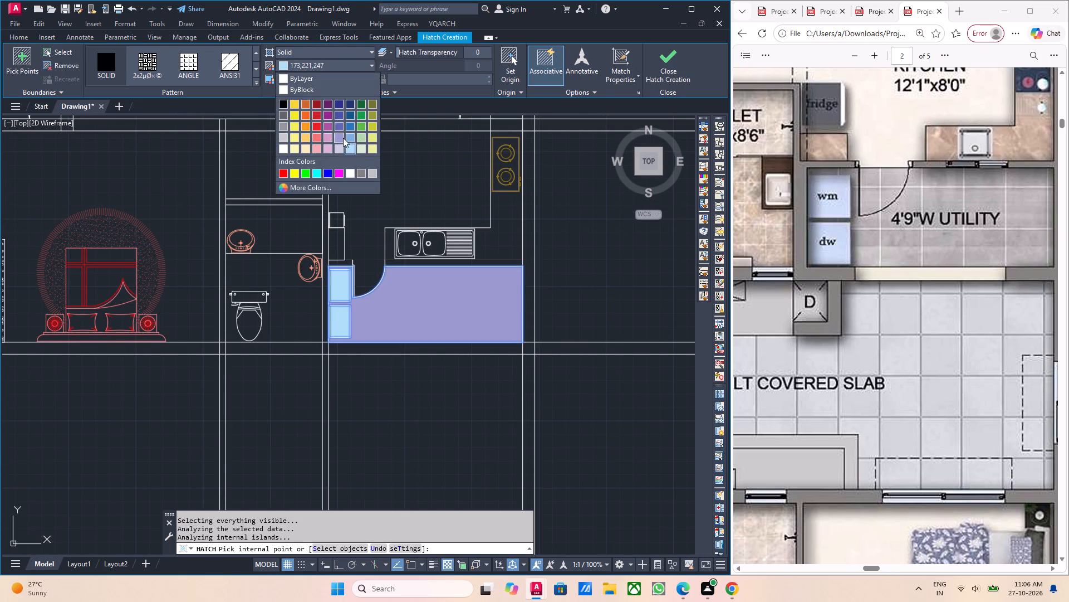
click(363, 172)
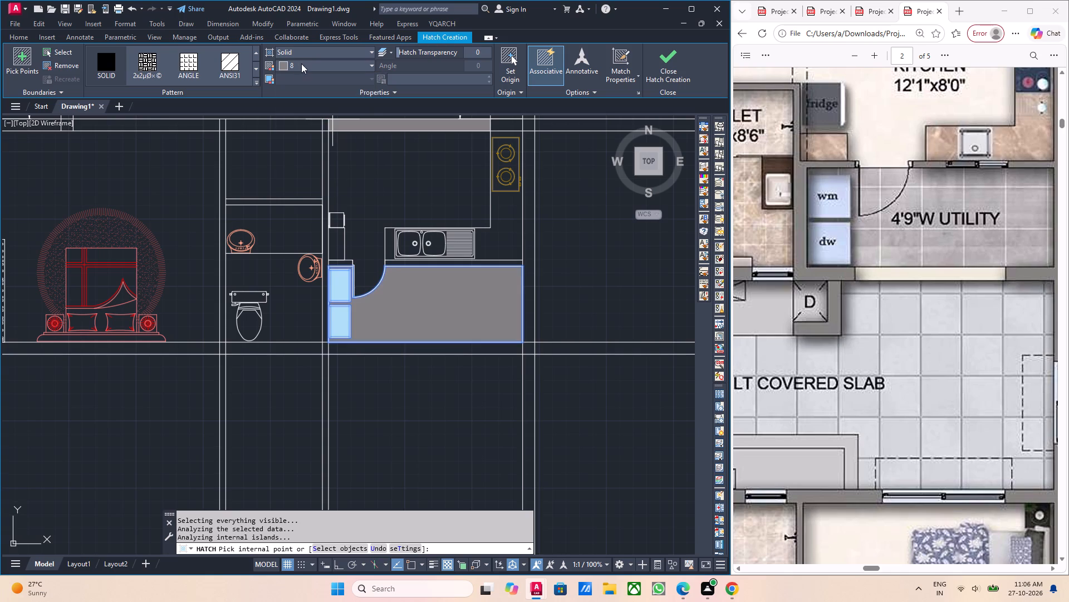
Look through the available hatch patterns for one suited to the utility floor.
click(294, 76)
double_click(294, 77)
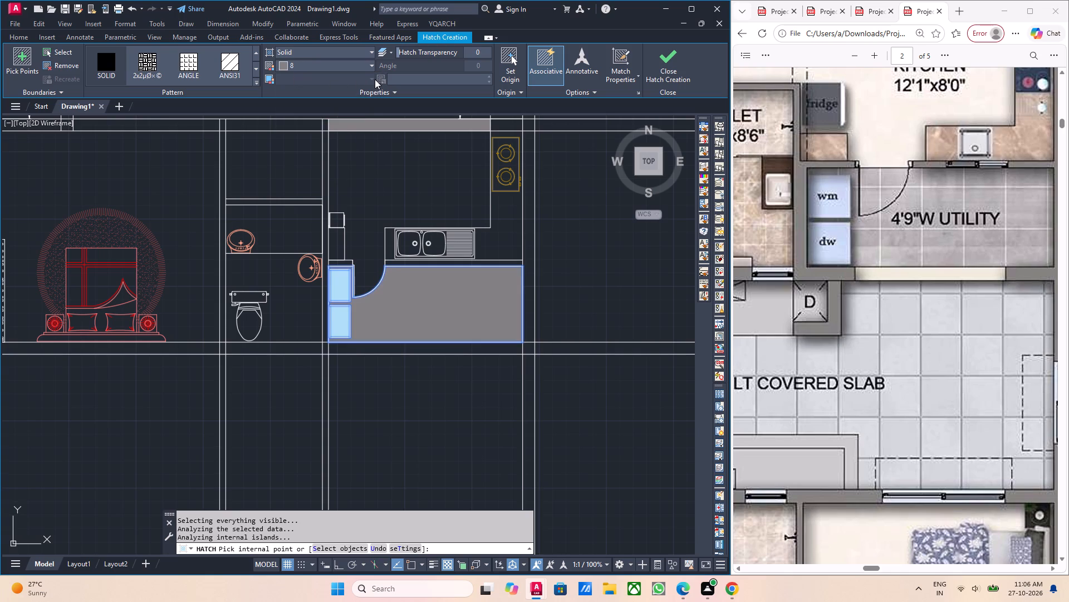
click(375, 79)
triple_click(369, 79)
double_click(365, 78)
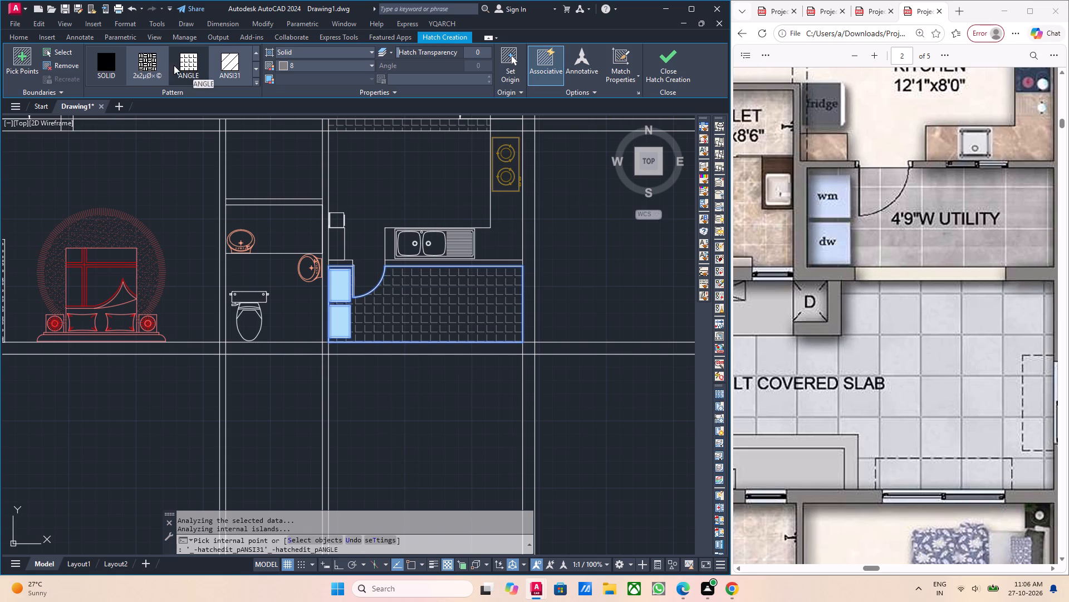
click(258, 80)
click(256, 80)
click(254, 82)
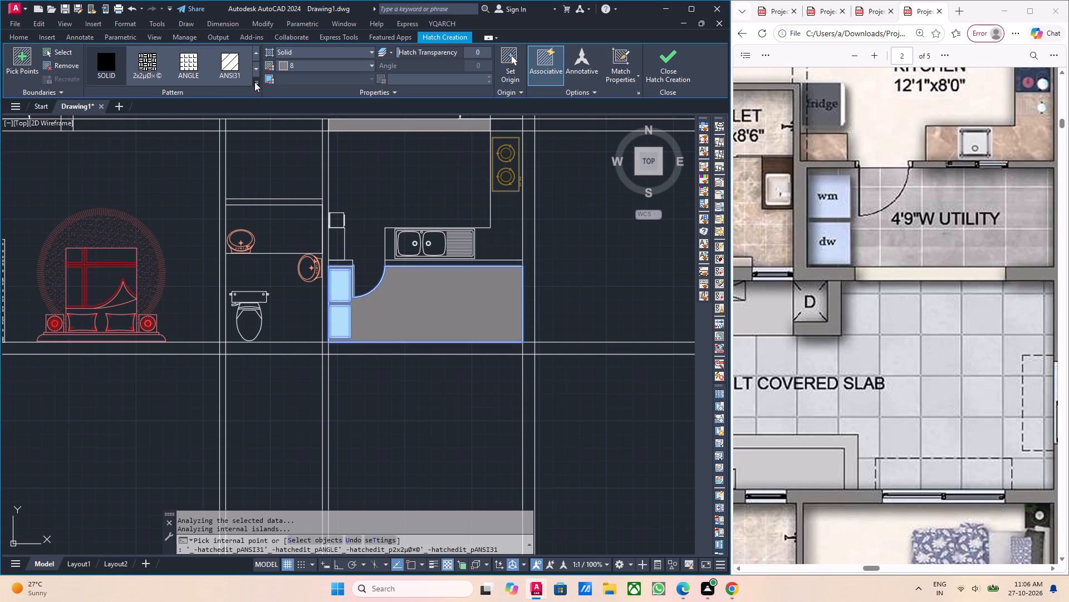
scroll(202, 165, down, 2)
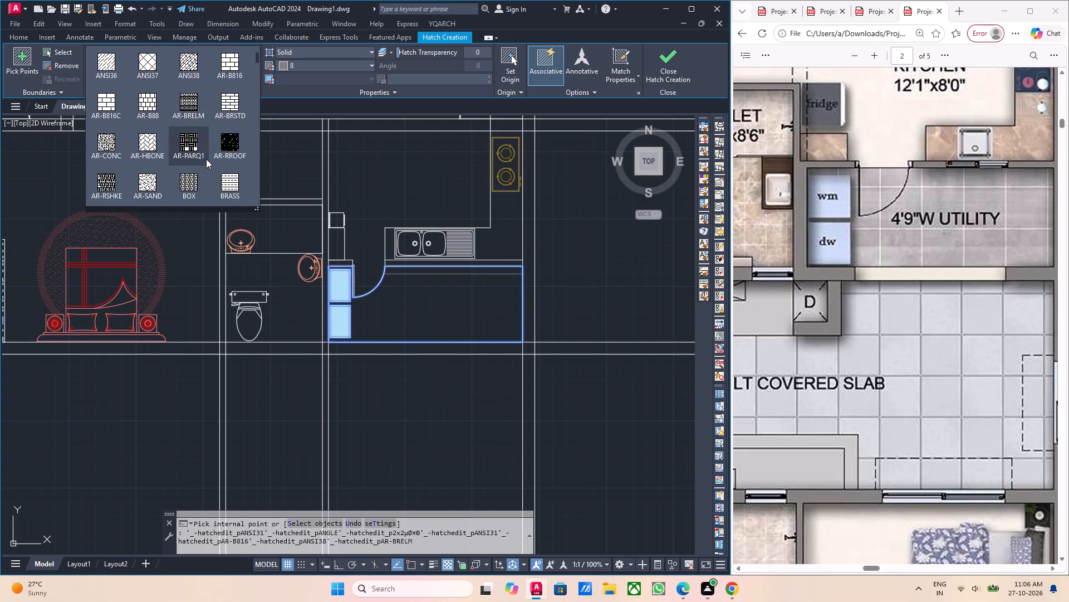
scroll(164, 127, up, 1)
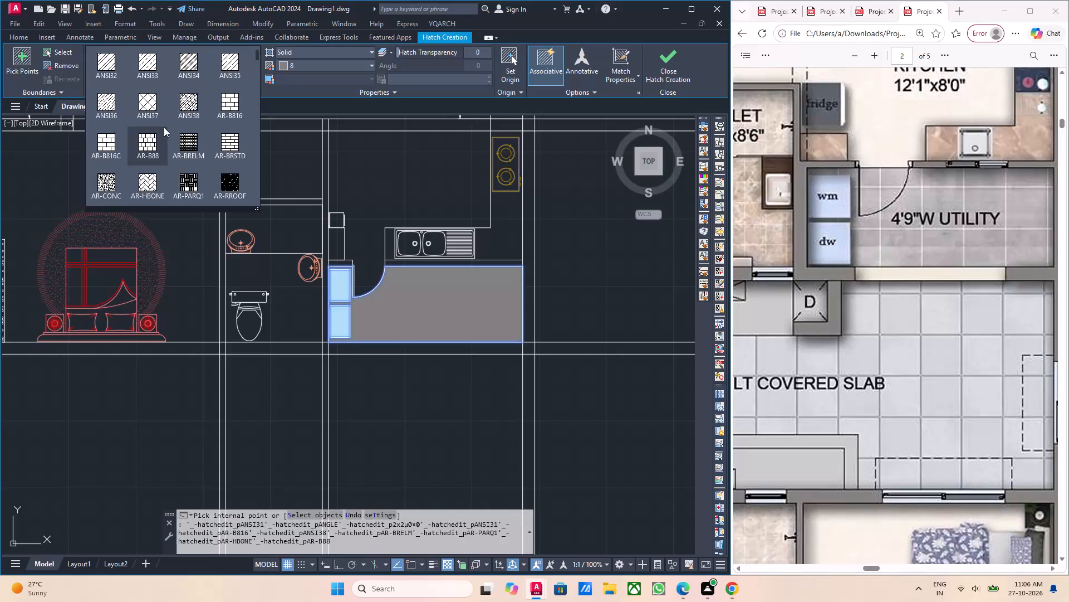
scroll(164, 128, down, 1)
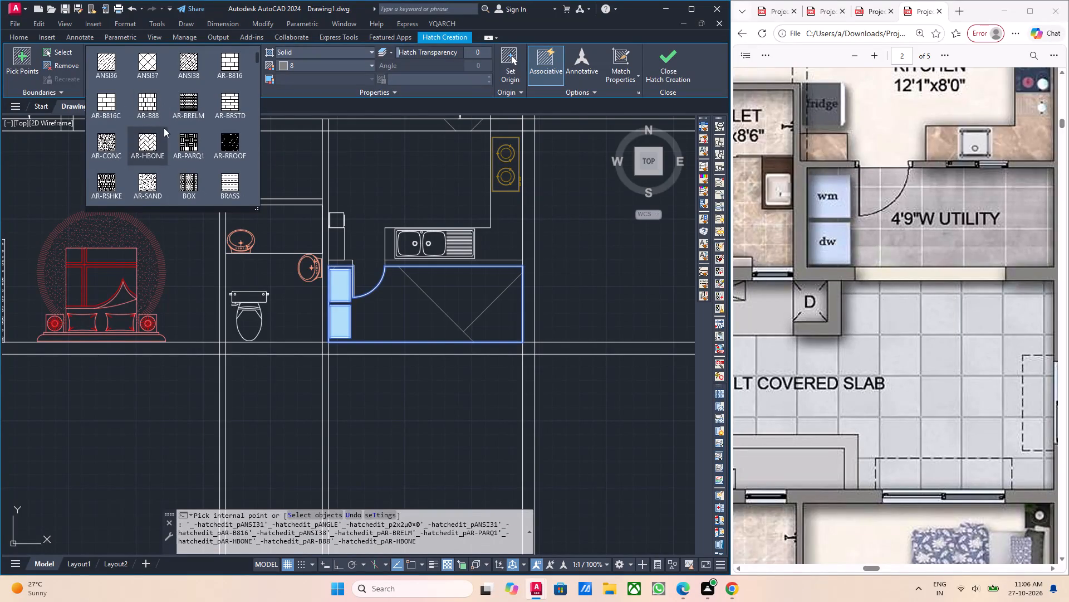
scroll(164, 128, down, 4)
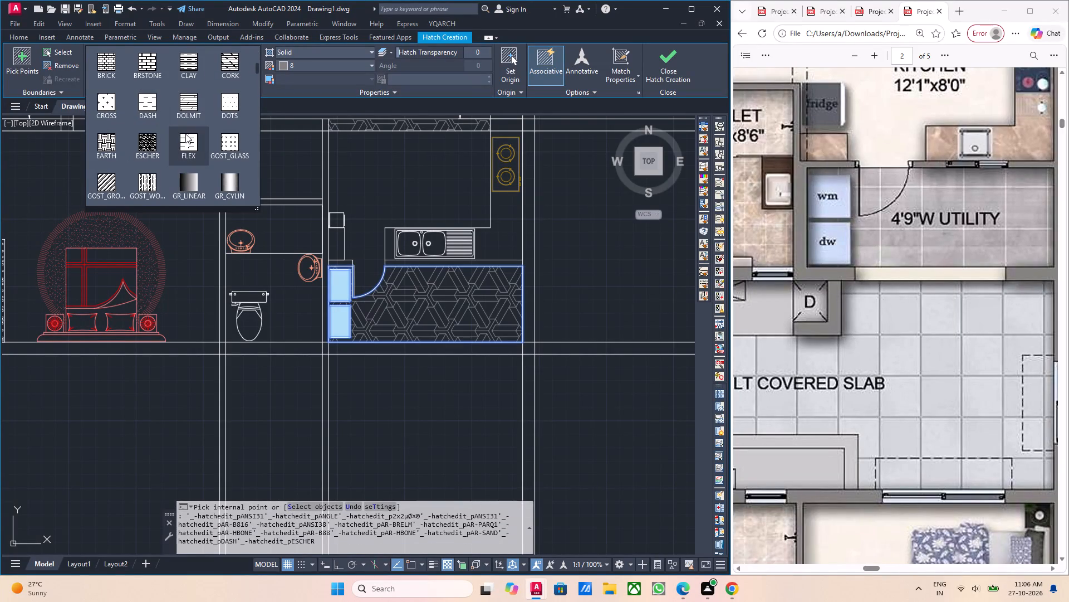
scroll(189, 134, down, 1)
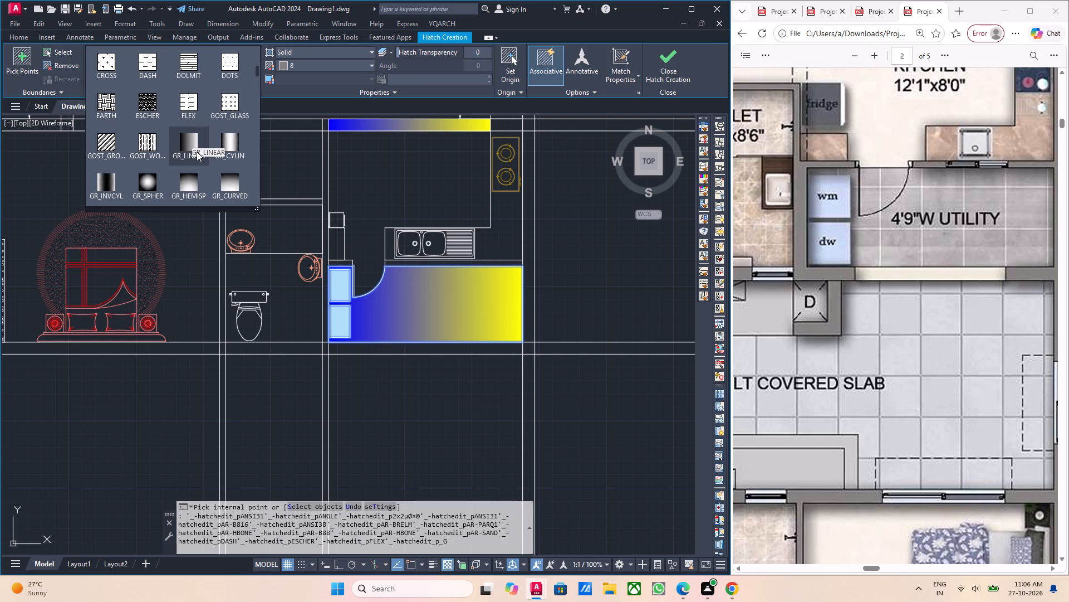
scroll(198, 158, down, 1)
key(Escape)
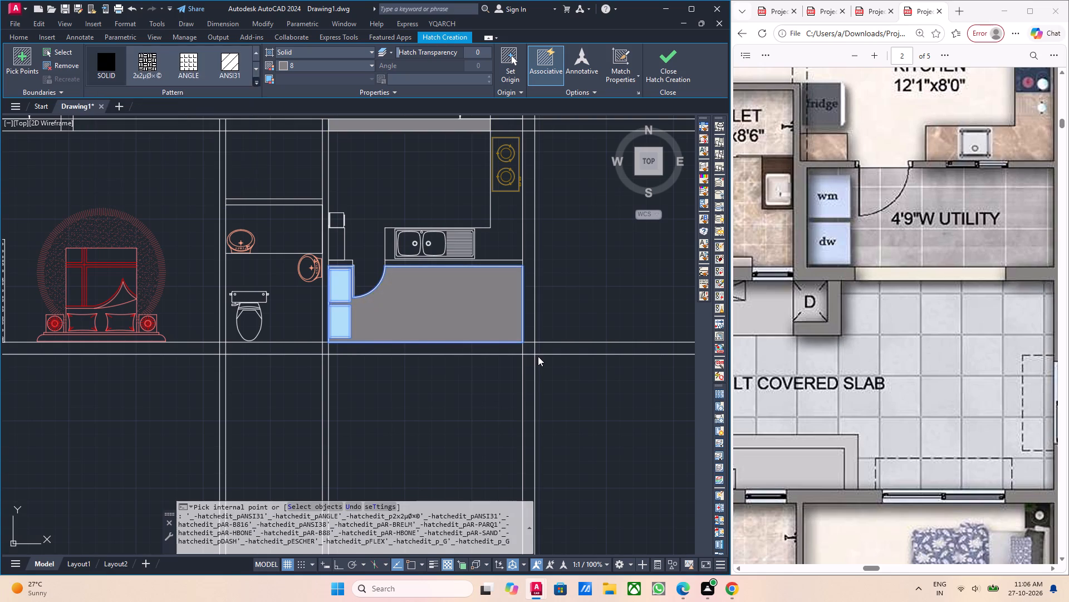
Finish creating the utility floor's Solid grey hatch and end the Hatch command.
scroll(483, 305, up, 1)
middle_drag(483, 333, 483, 372)
middle_drag(471, 396, 454, 436)
scroll(451, 410, down, 2)
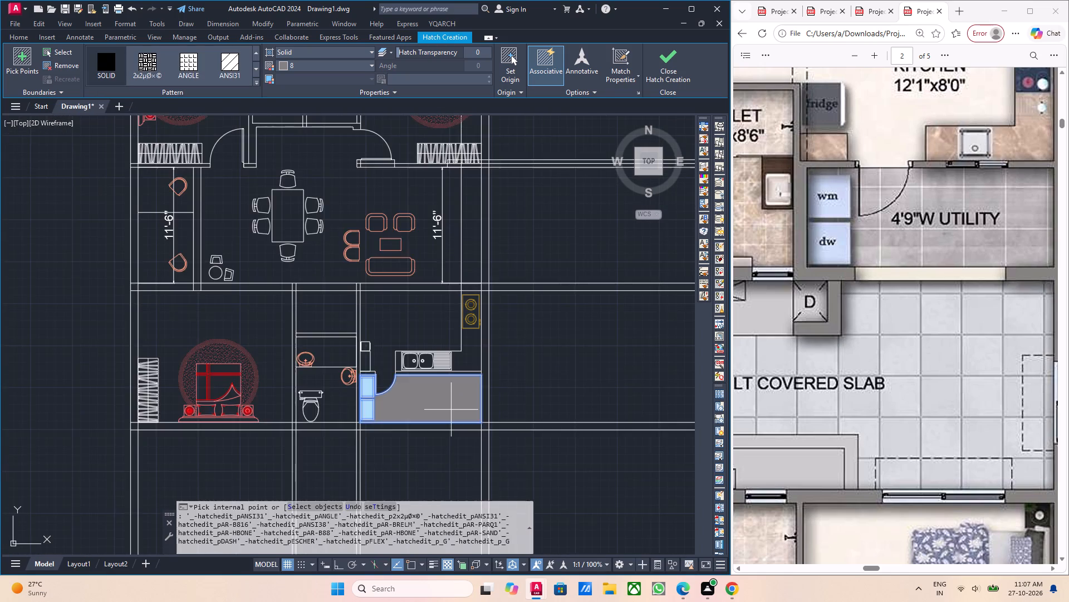
scroll(451, 410, up, 3)
click(451, 402)
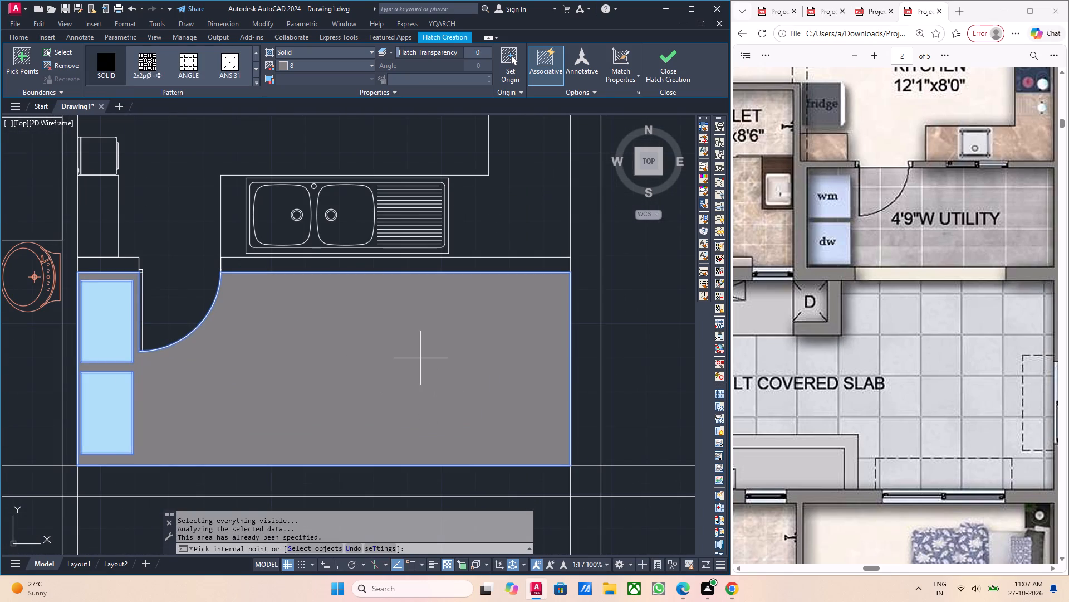
click(420, 358)
key(Escape)
key(Escape)
click(343, 350)
key(Escape)
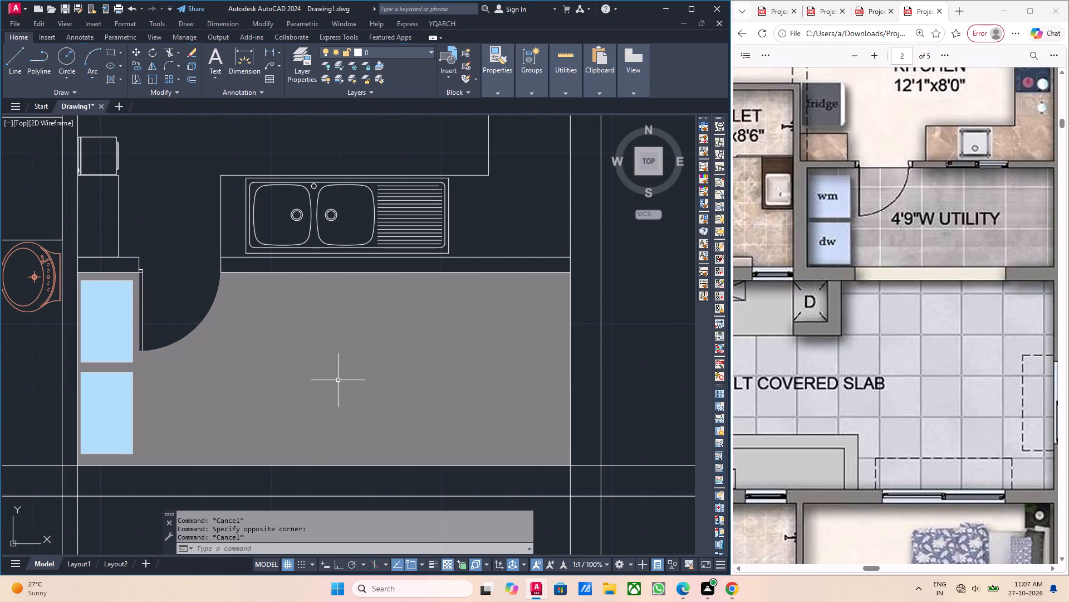
Change the utility floor hatch around the two appliances to the Pattern hatch type.
click(342, 380)
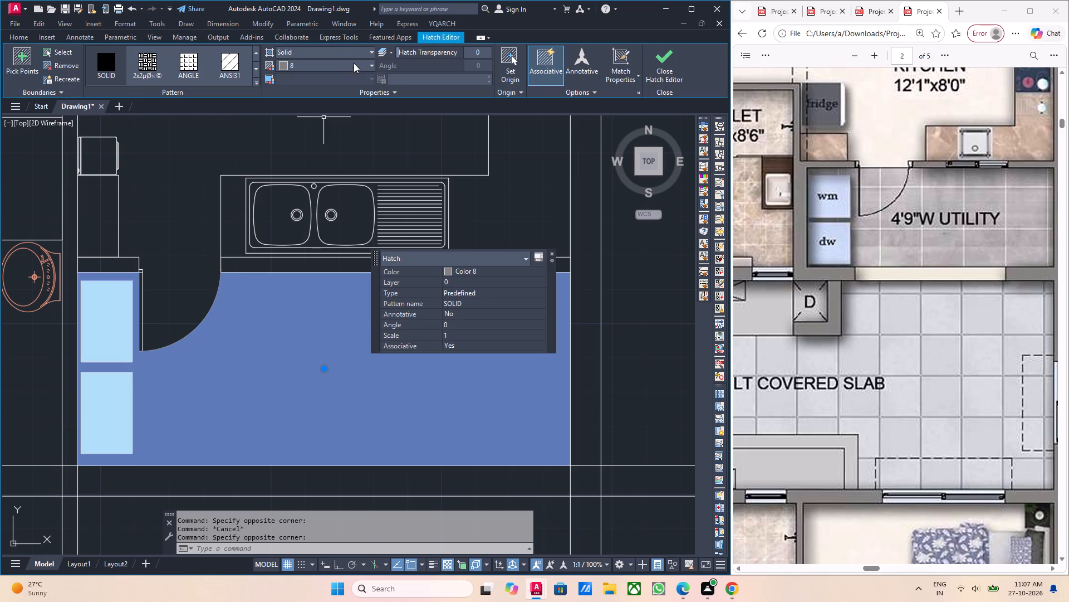
click(352, 52)
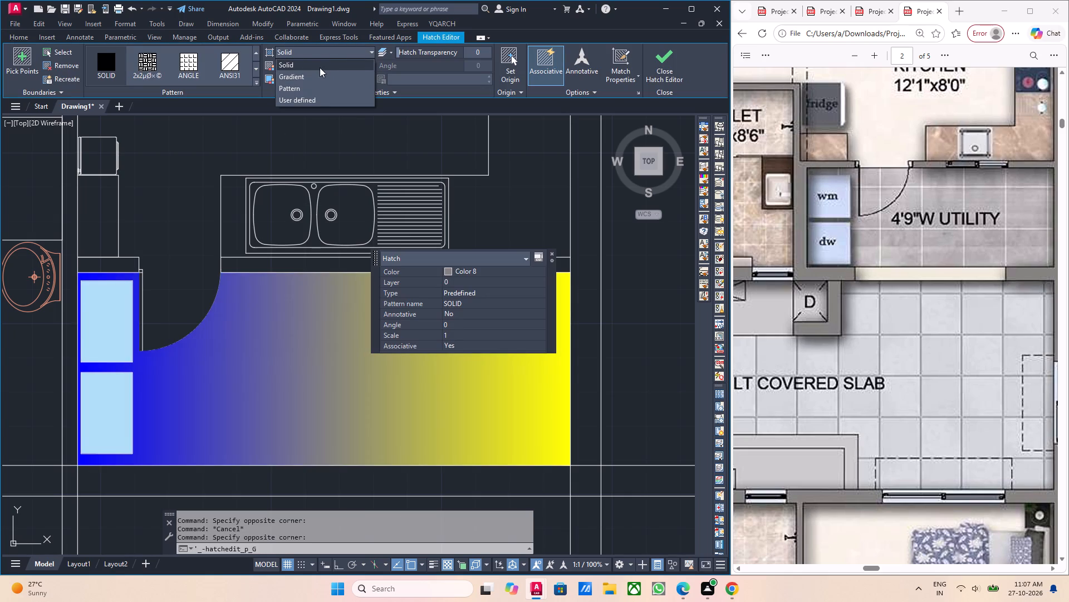
click(310, 90)
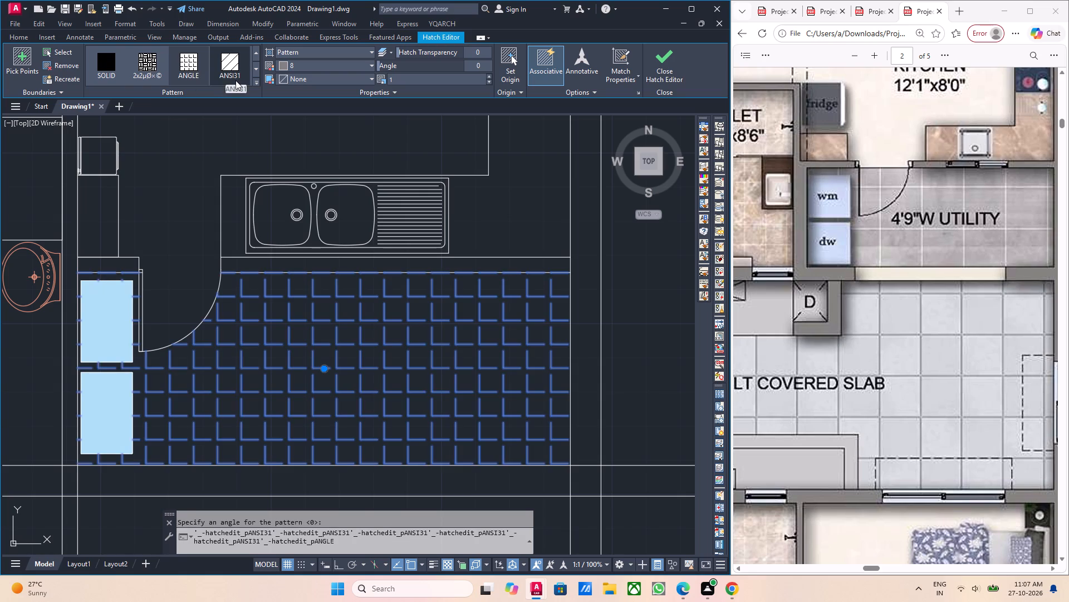
Look through the hatch pattern library, previewing patterns on the utility floor, for one resembling the square tiles in the reference plan.
click(253, 81)
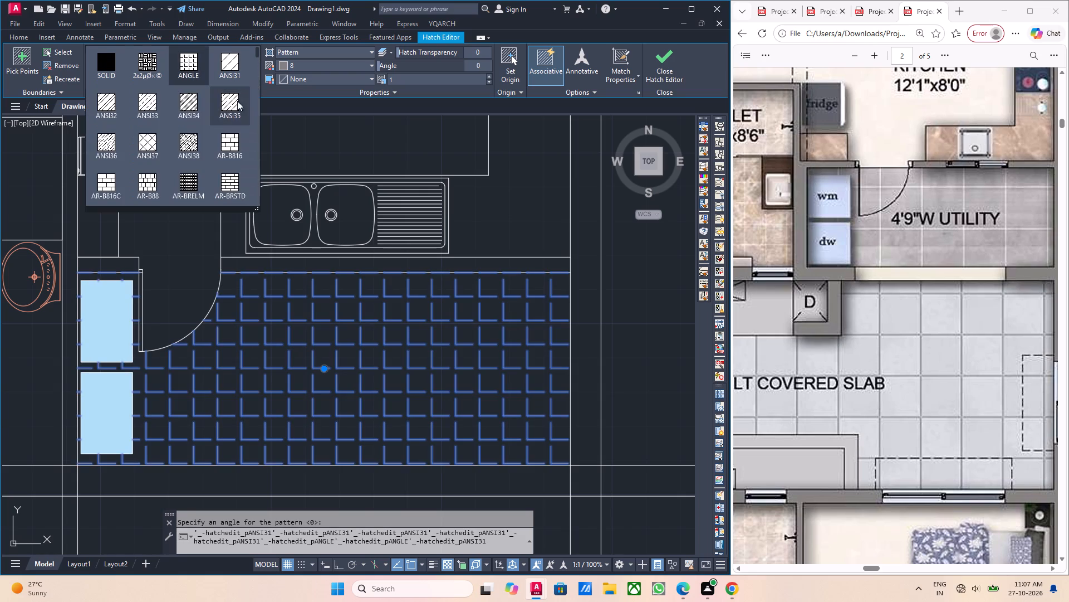
scroll(231, 157, down, 3)
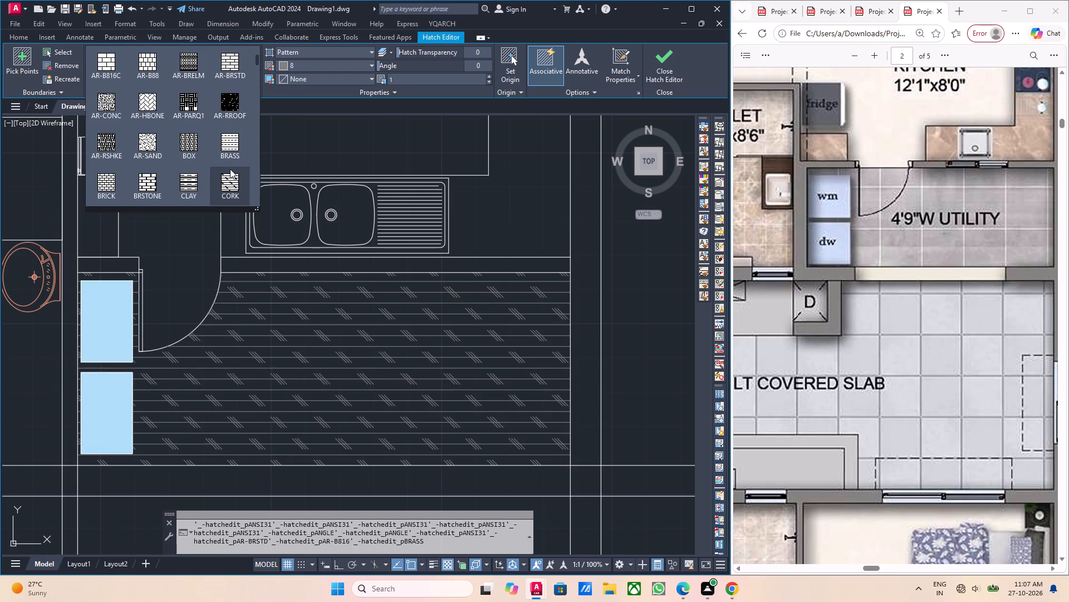
scroll(165, 173, down, 2)
scroll(147, 129, down, 1)
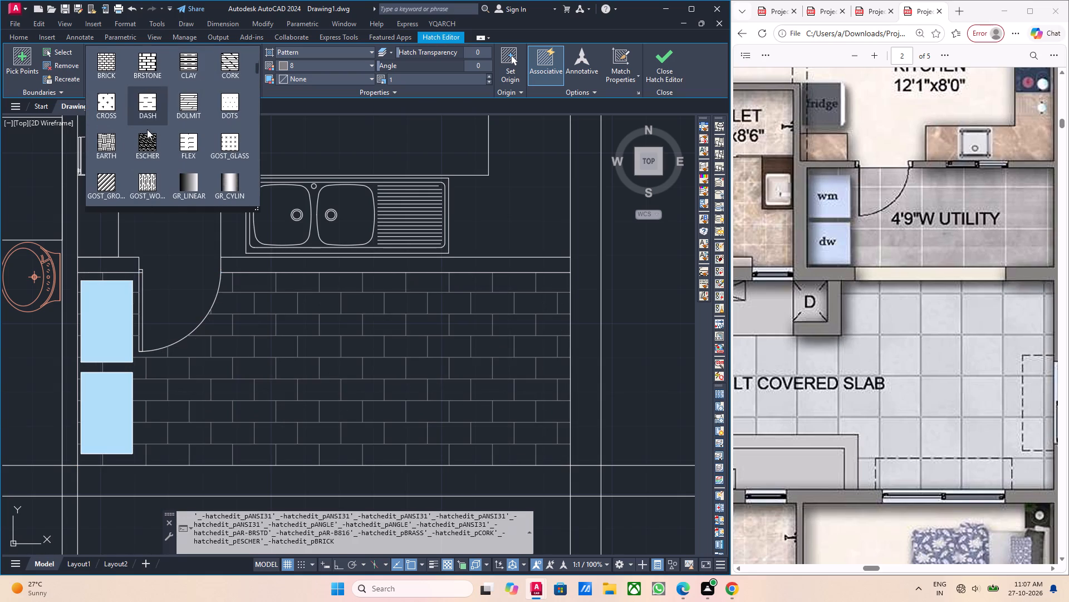
scroll(126, 153, down, 3)
scroll(132, 151, up, 1)
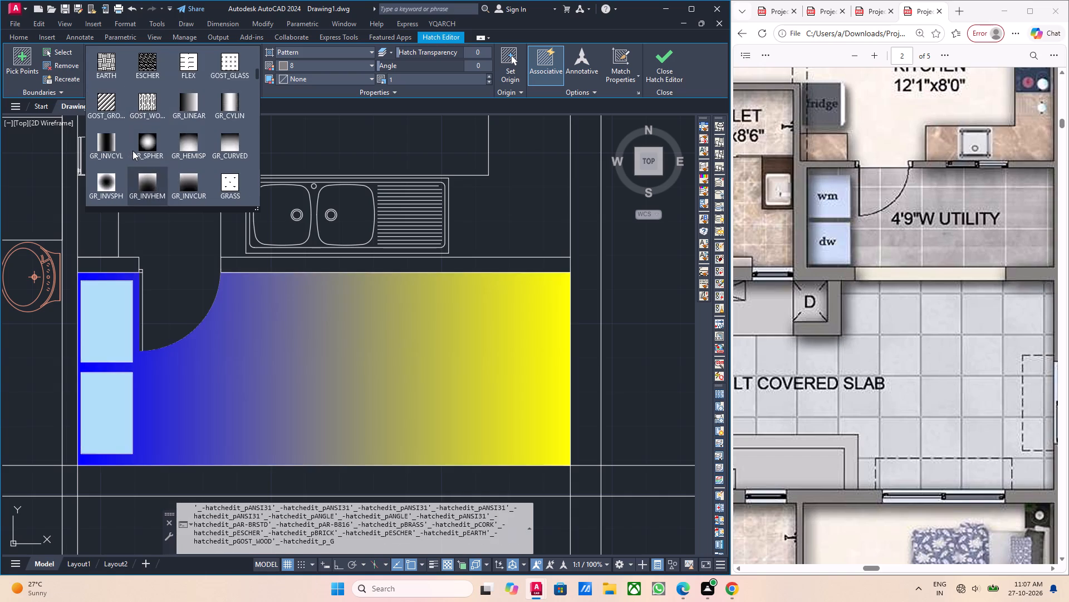
scroll(133, 151, down, 3)
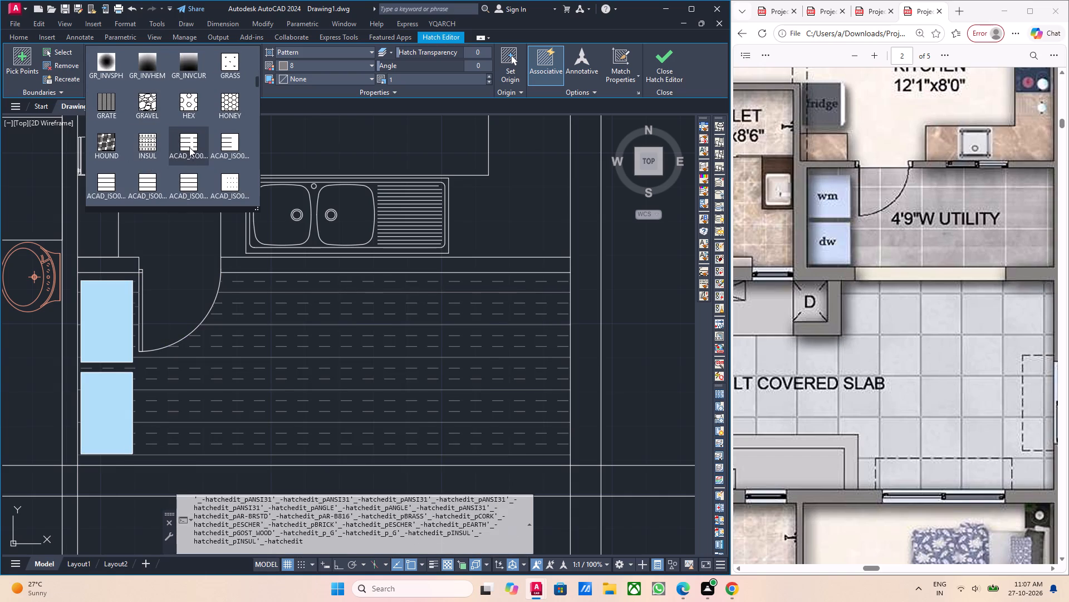
scroll(190, 150, down, 3)
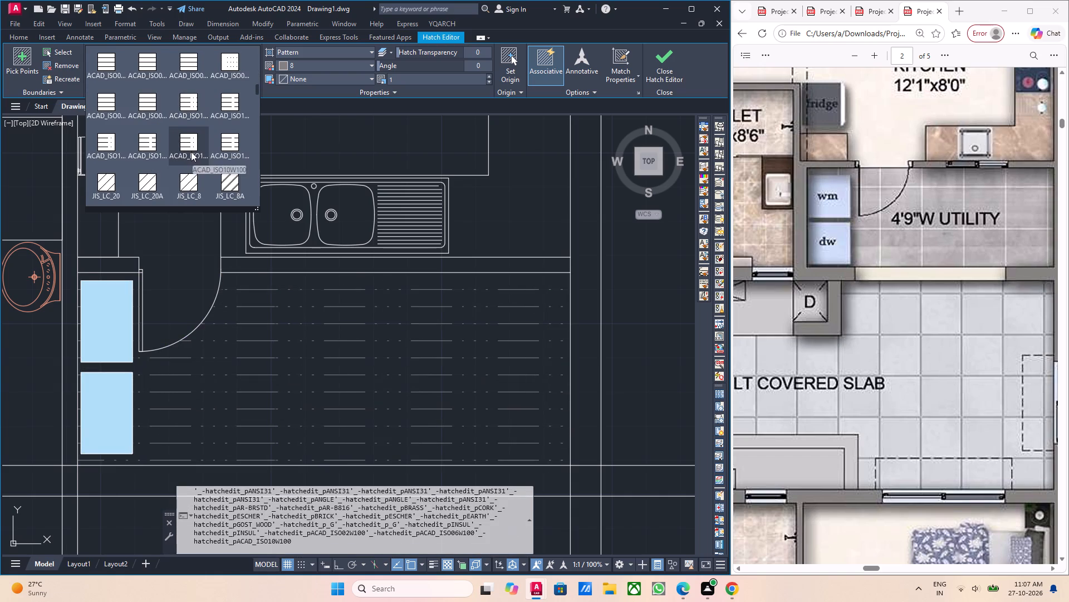
scroll(191, 152, down, 6)
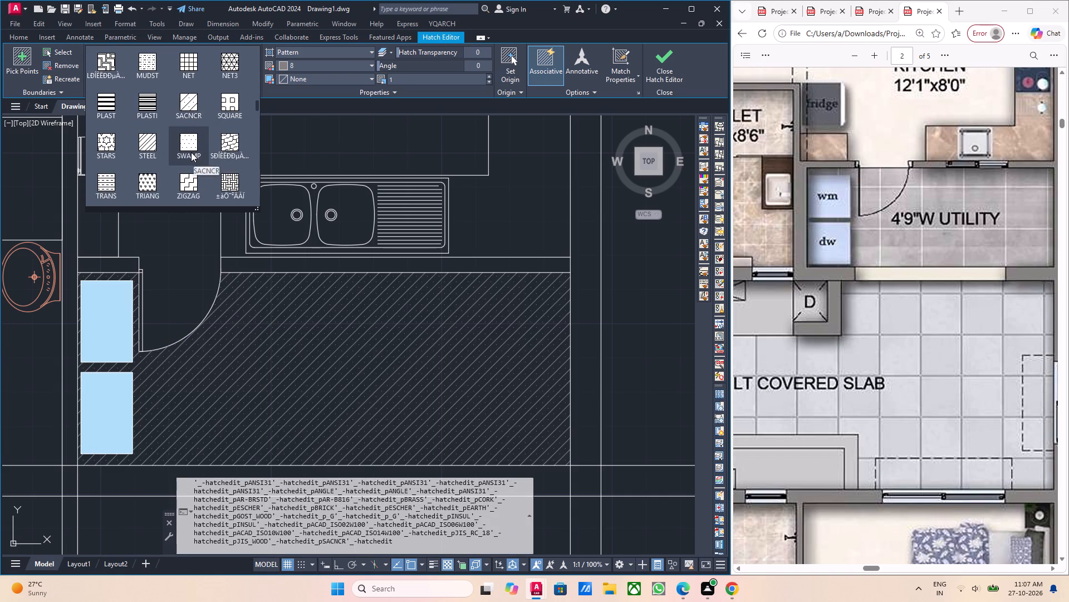
scroll(191, 152, down, 2)
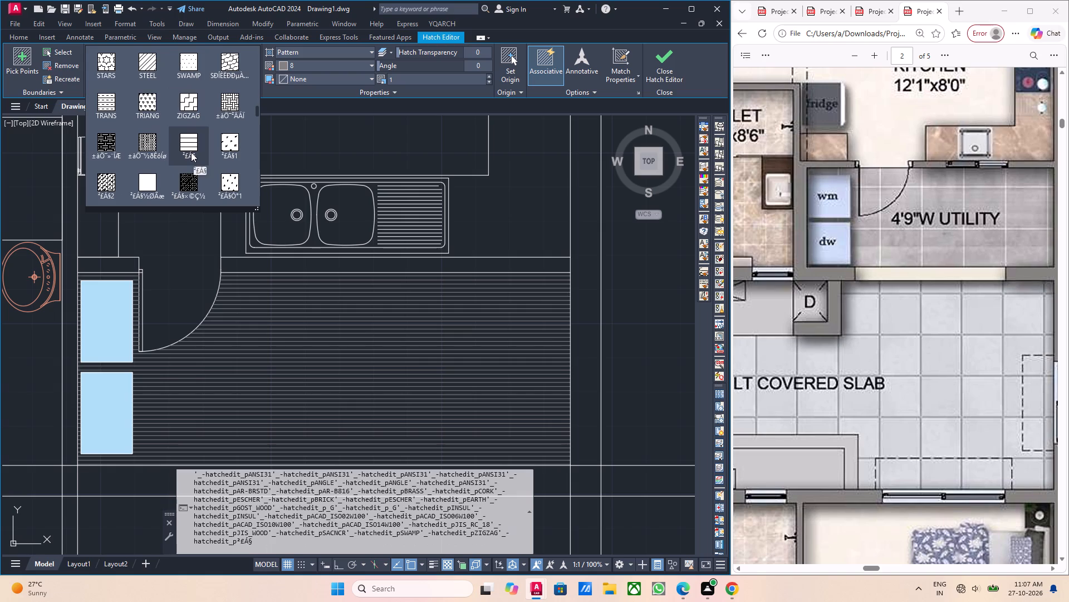
scroll(191, 152, down, 6)
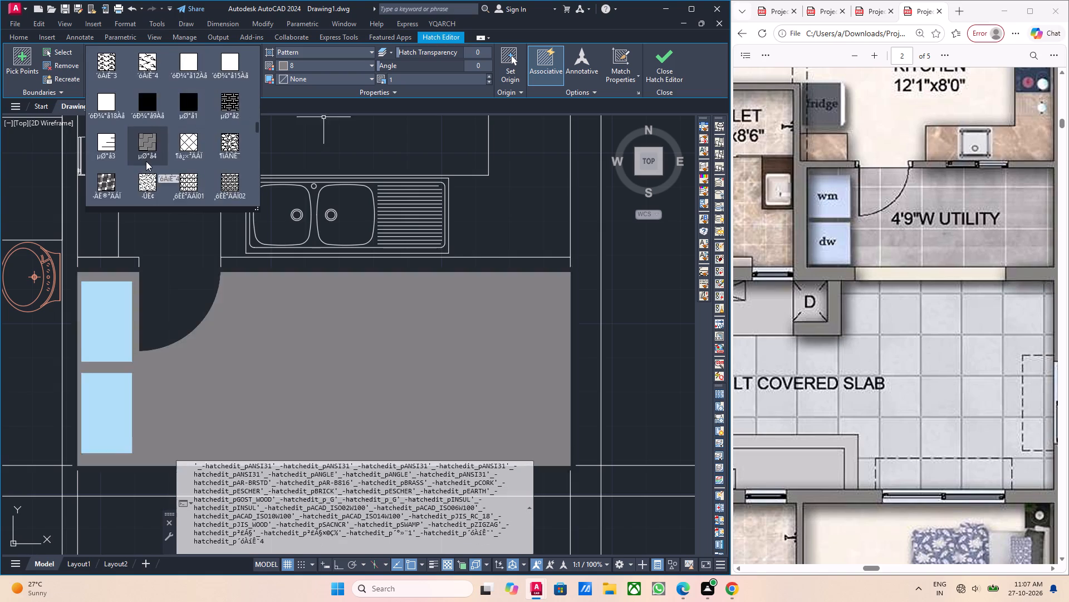
scroll(146, 161, down, 2)
scroll(146, 161, up, 1)
scroll(121, 162, down, 4)
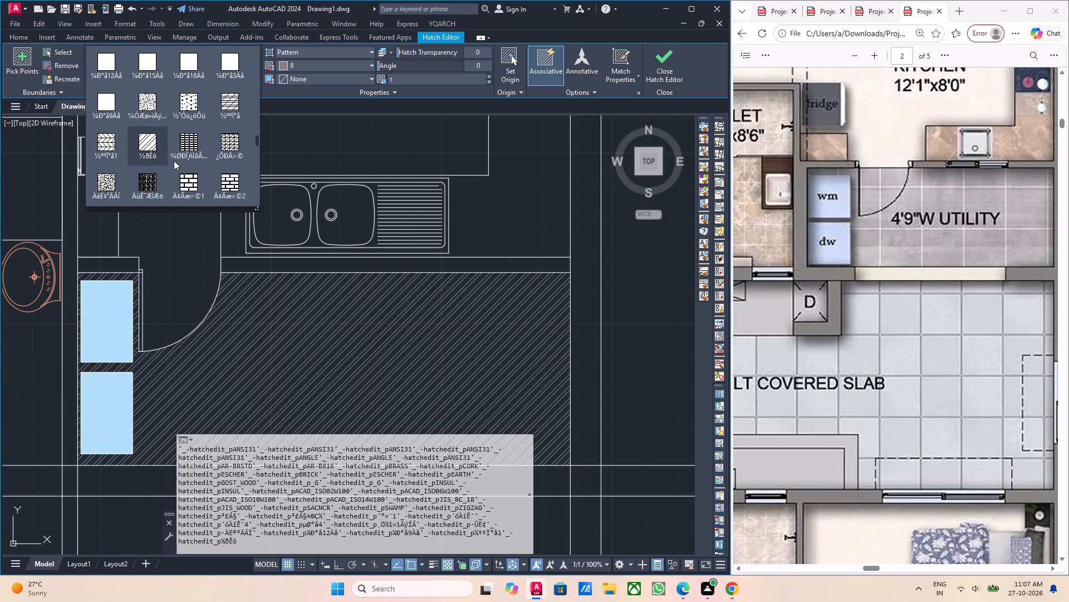
scroll(203, 186, down, 5)
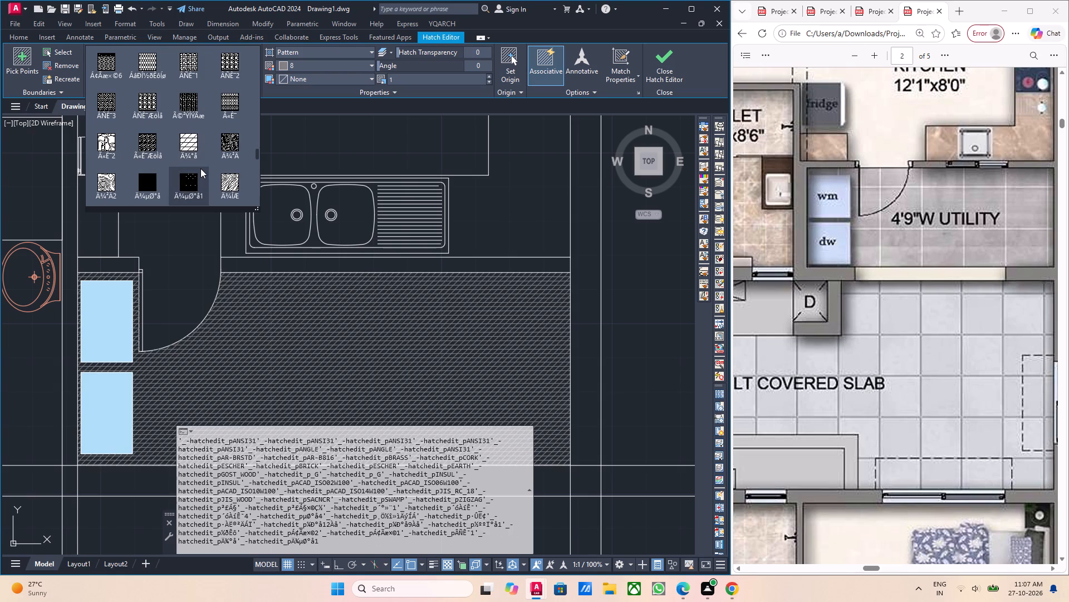
scroll(200, 168, down, 6)
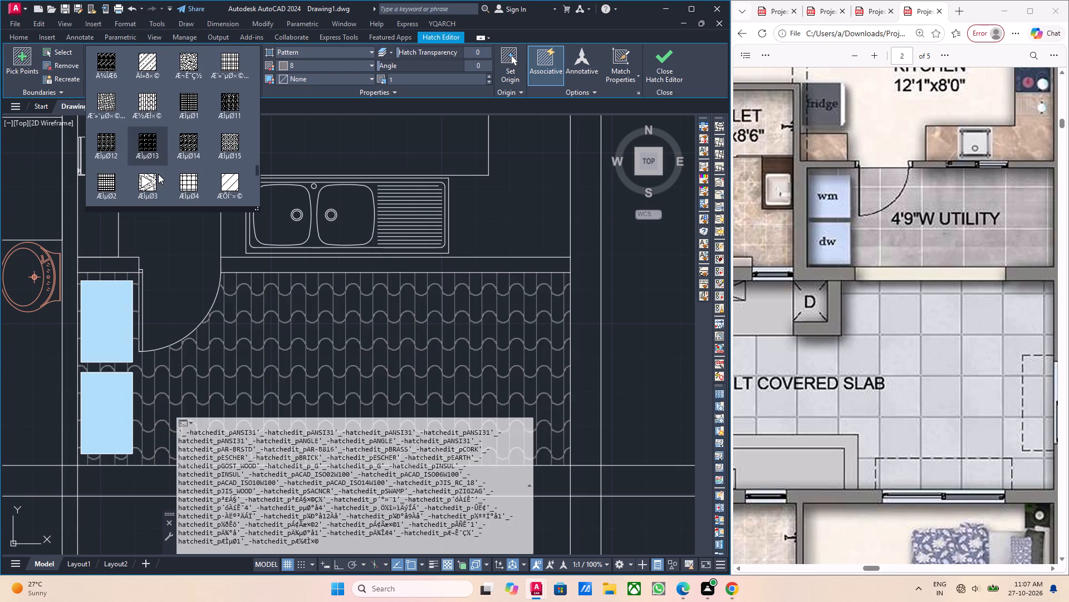
scroll(158, 174, down, 9)
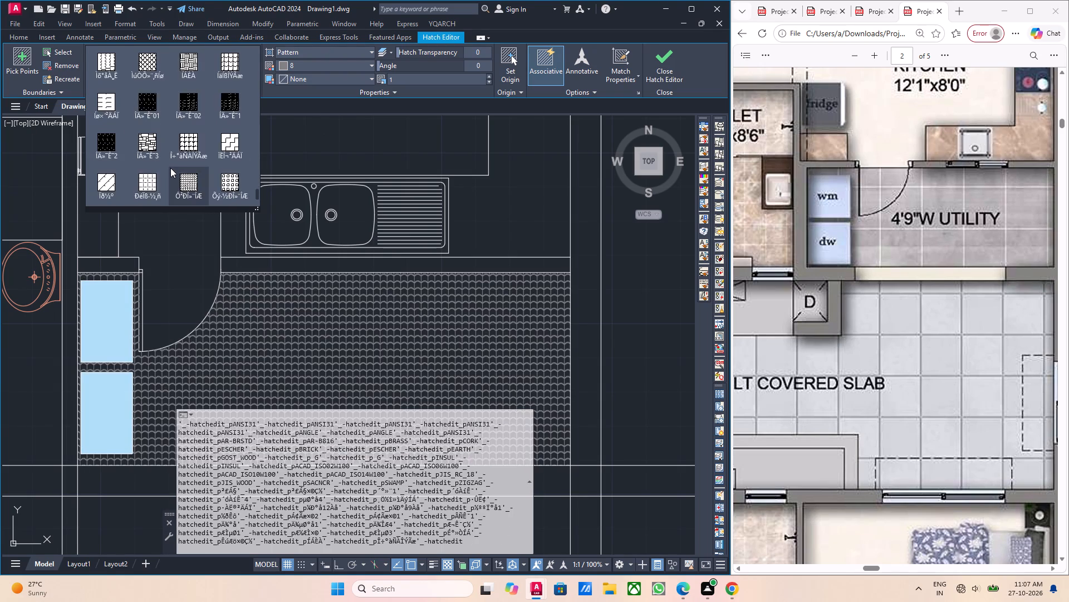
scroll(170, 168, down, 6)
scroll(180, 158, up, 4)
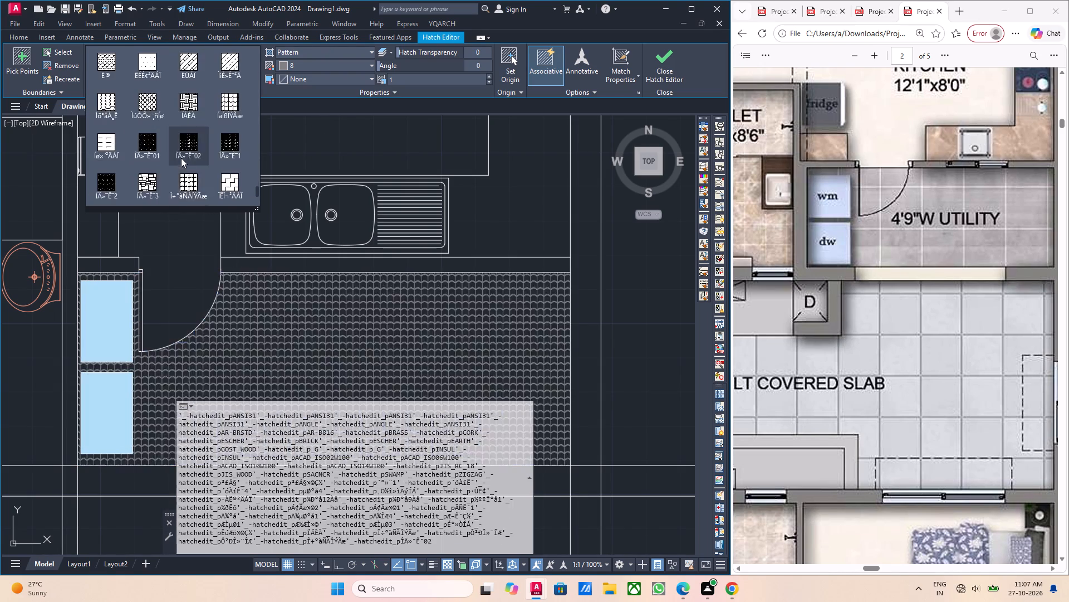
scroll(181, 158, up, 13)
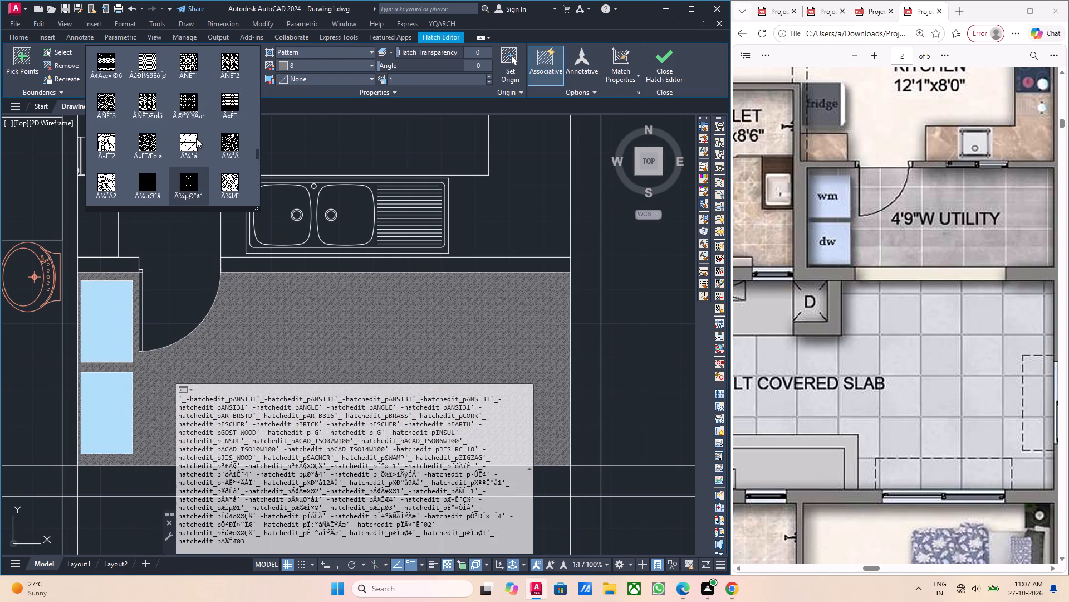
scroll(196, 138, up, 5)
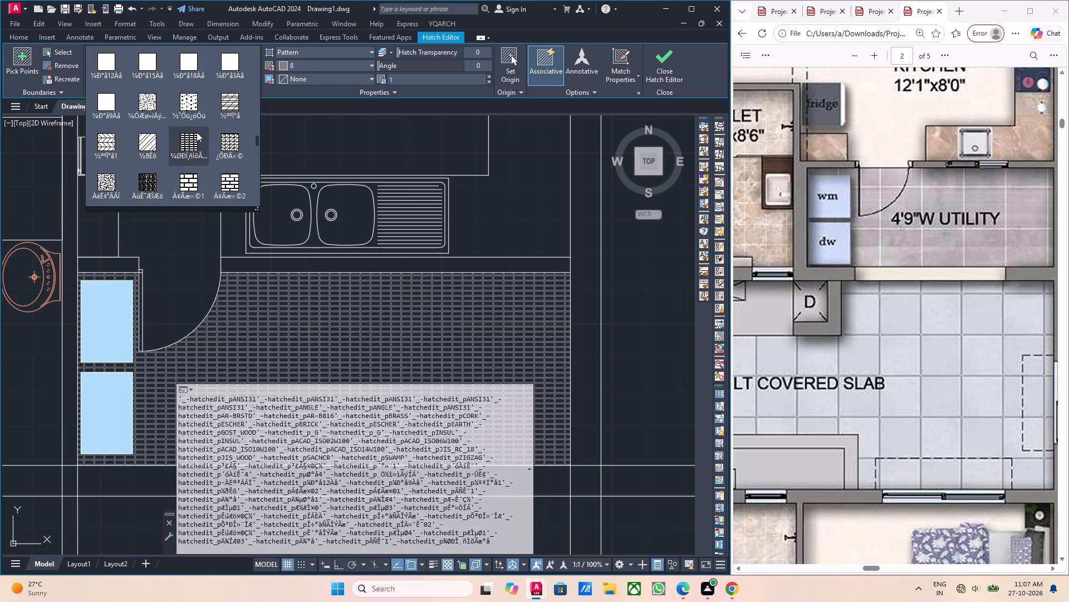
scroll(194, 128, down, 1)
scroll(194, 128, up, 7)
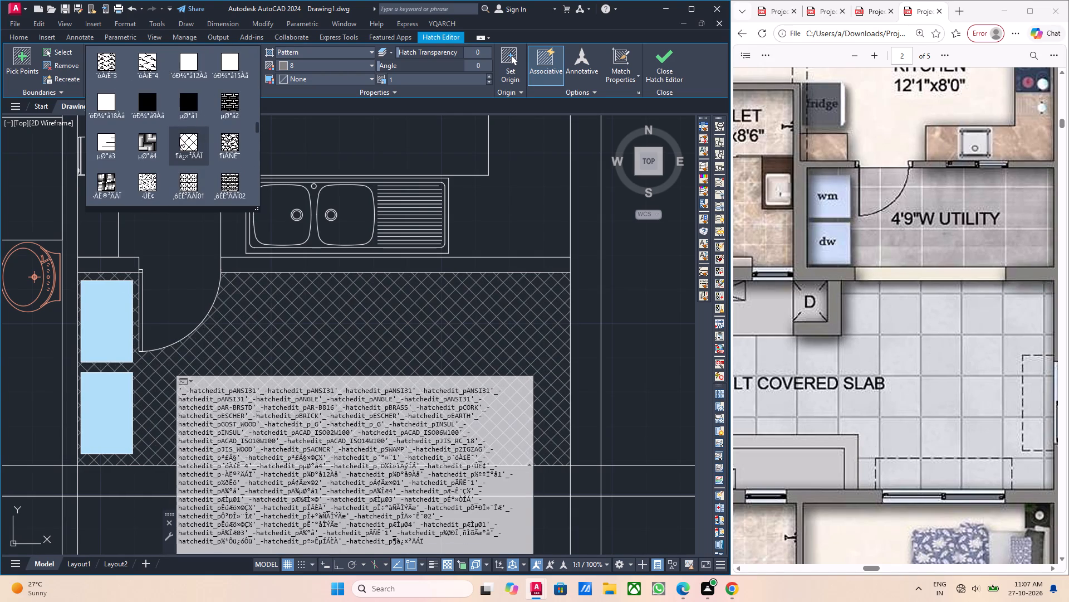
scroll(142, 140, up, 6)
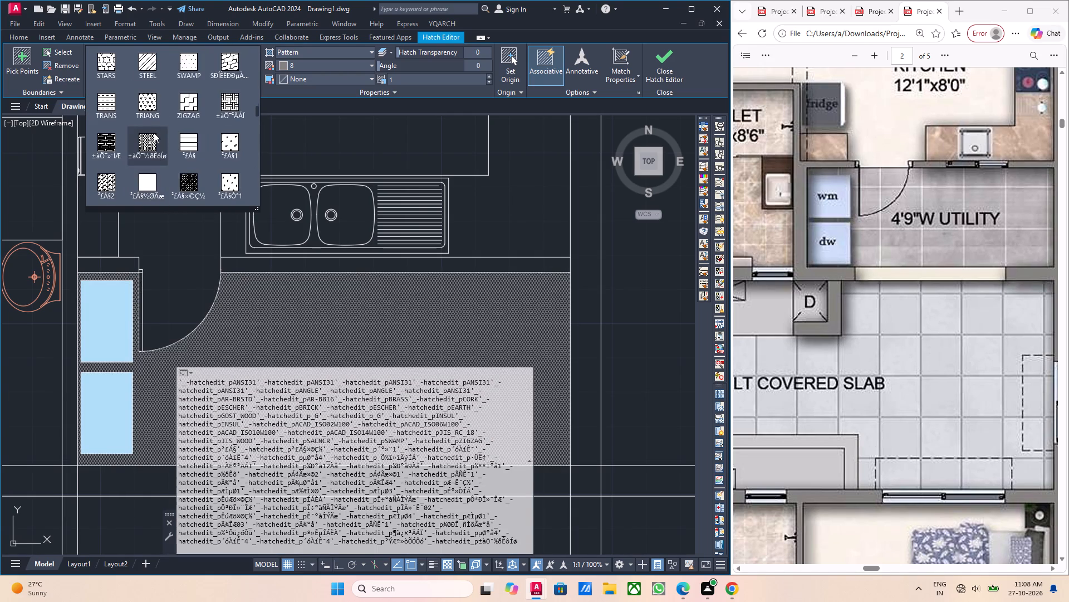
scroll(154, 132, up, 4)
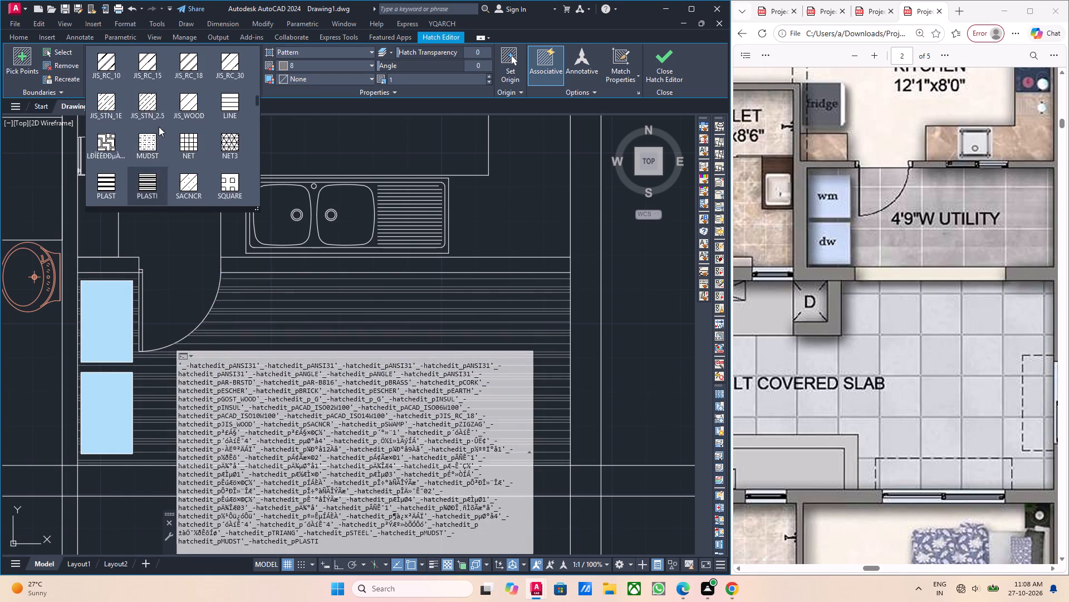
scroll(159, 127, up, 9)
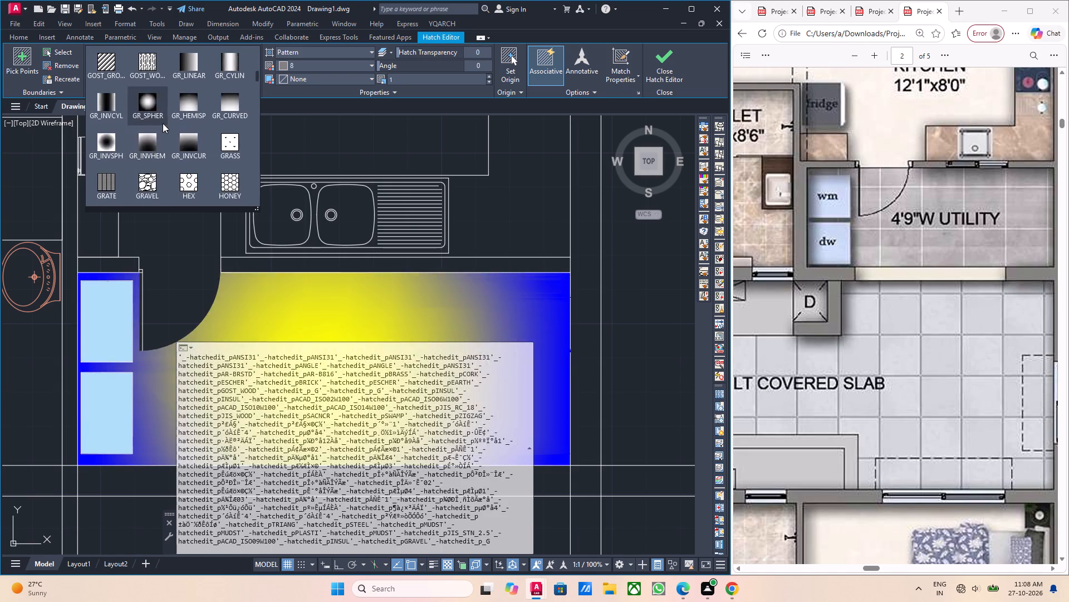
scroll(163, 123, up, 6)
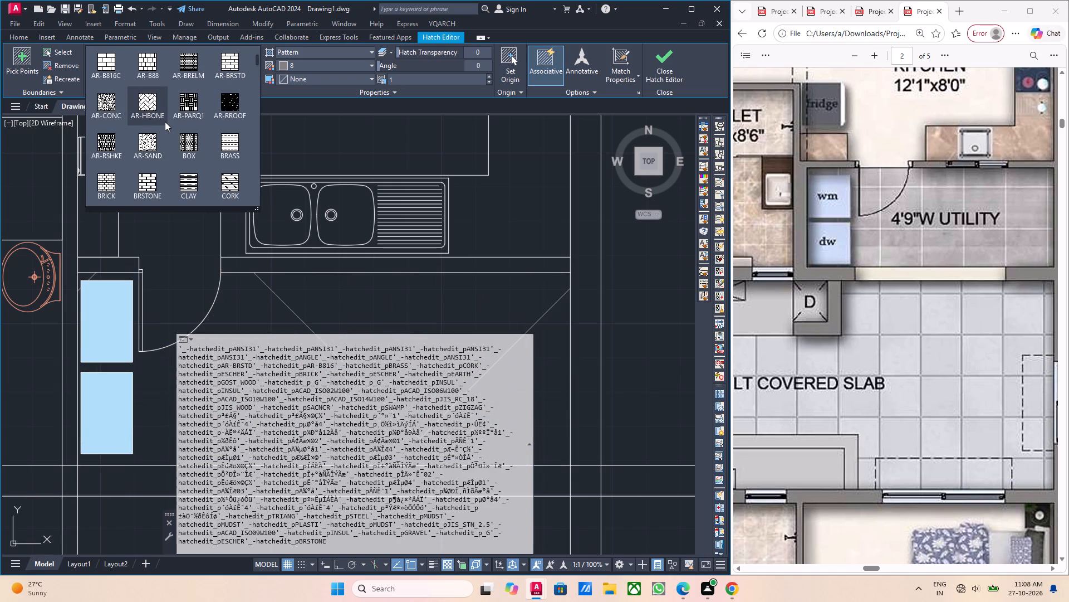
scroll(166, 122, up, 4)
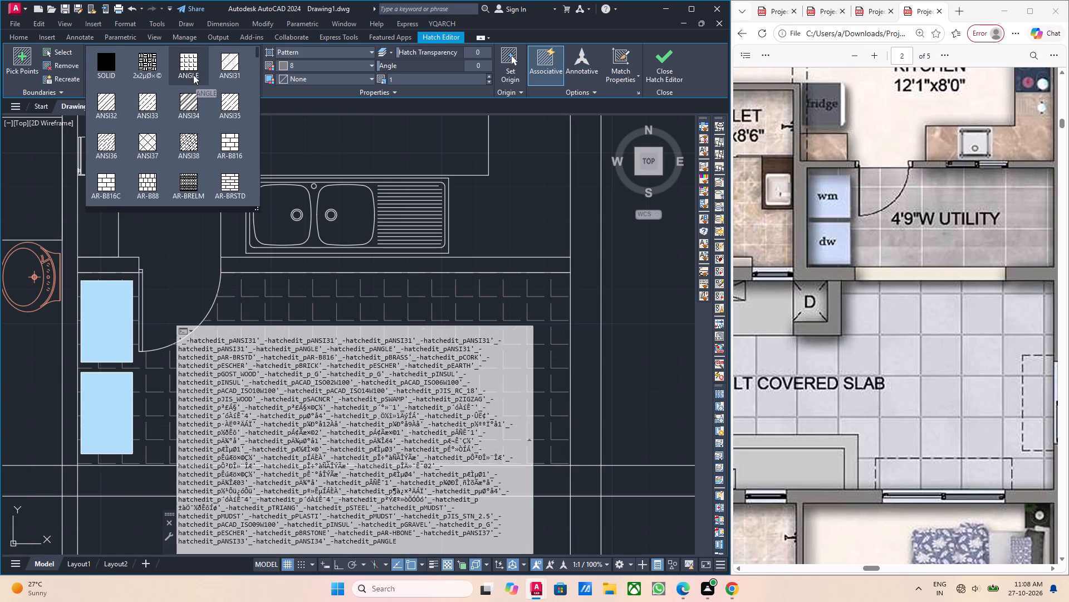
scroll(193, 75, up, 3)
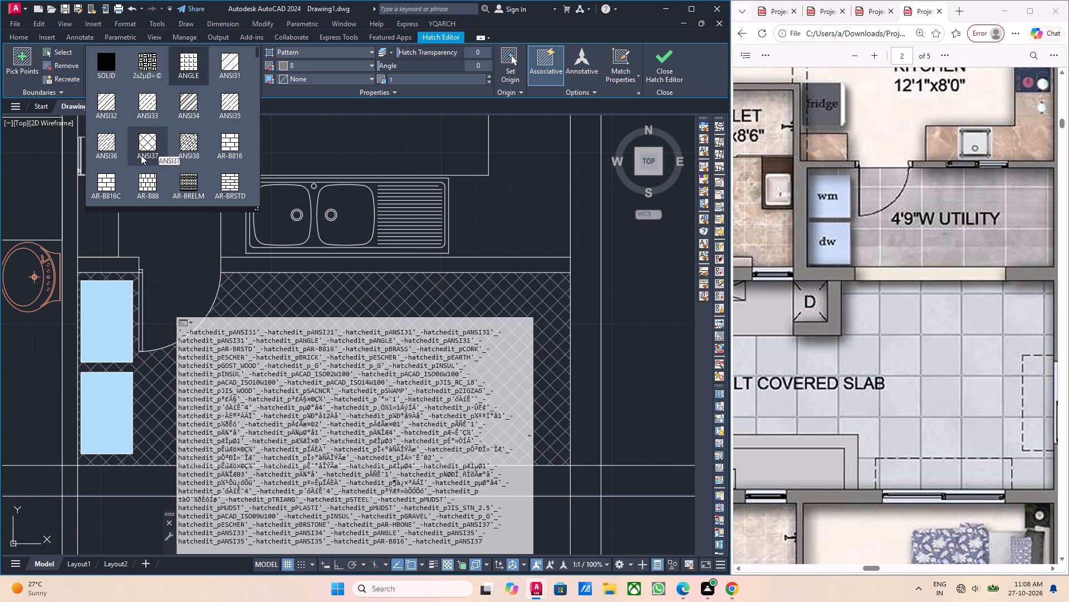
scroll(110, 183, down, 1)
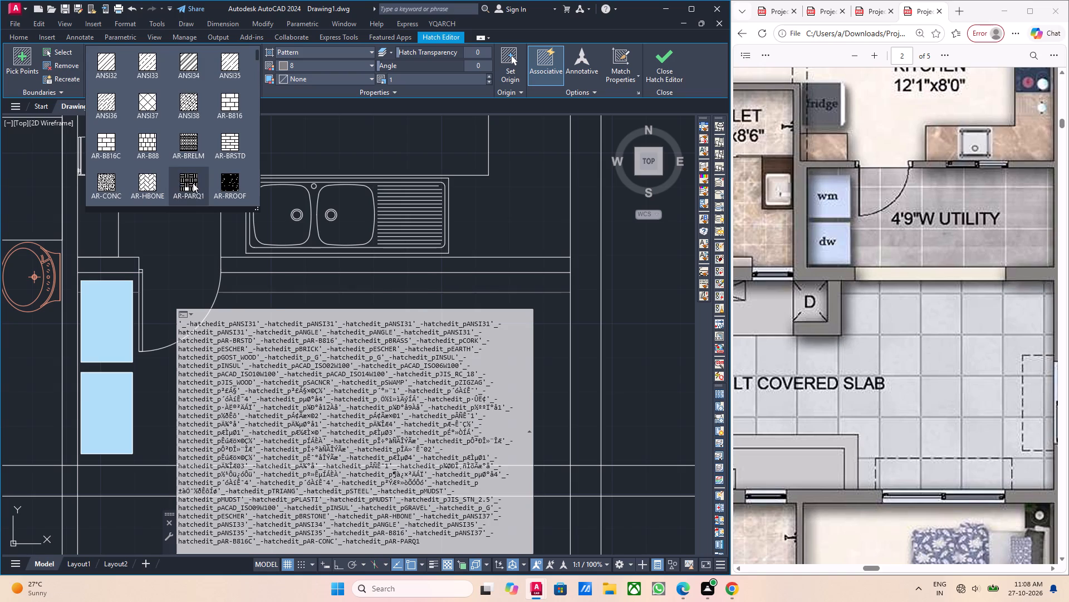
scroll(193, 183, down, 2)
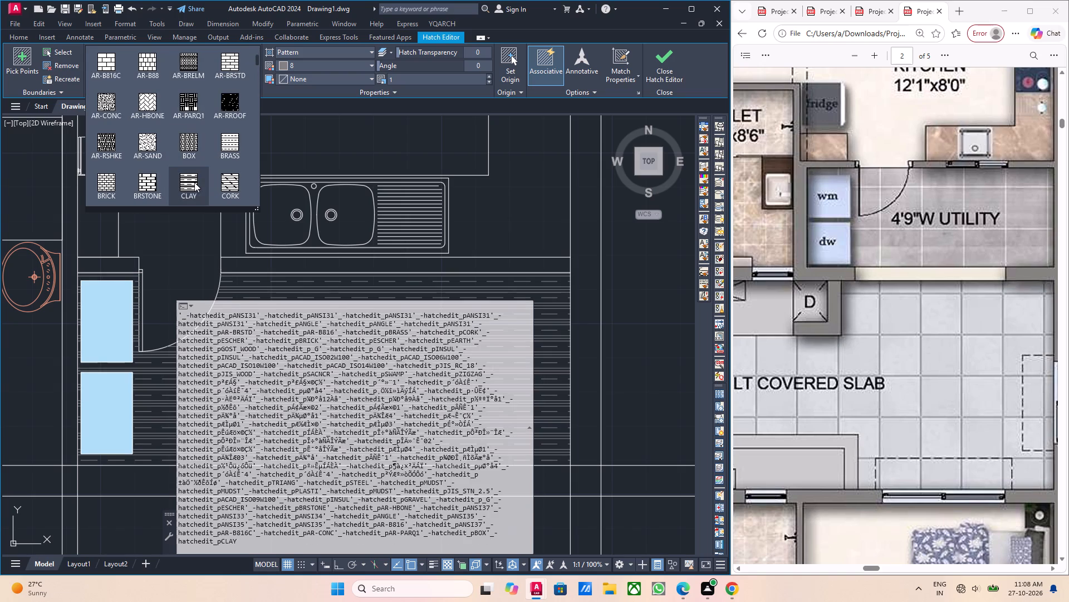
scroll(194, 182, down, 2)
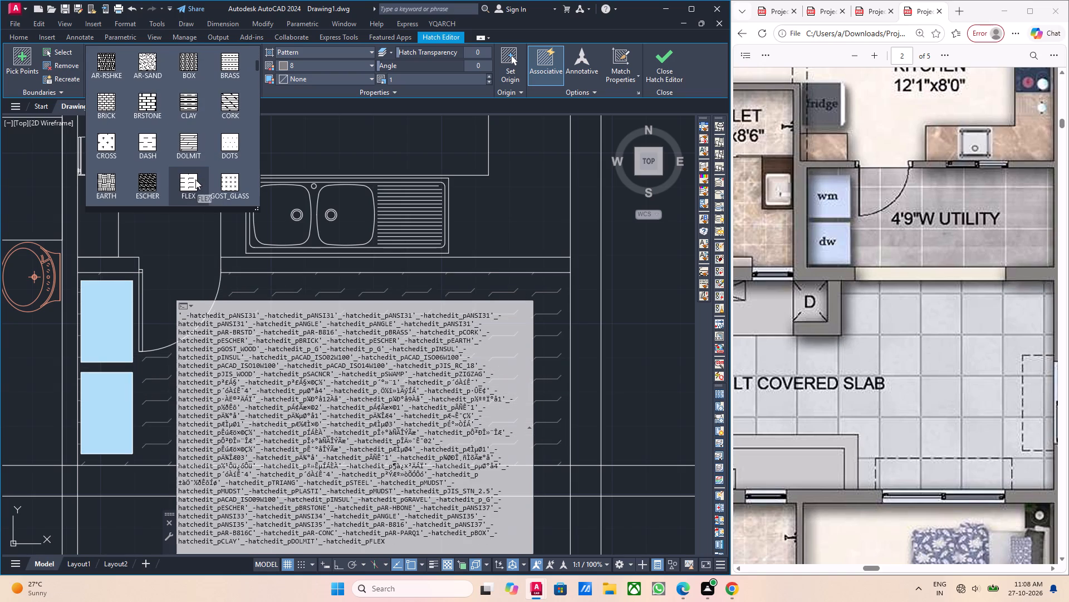
scroll(195, 179, down, 1)
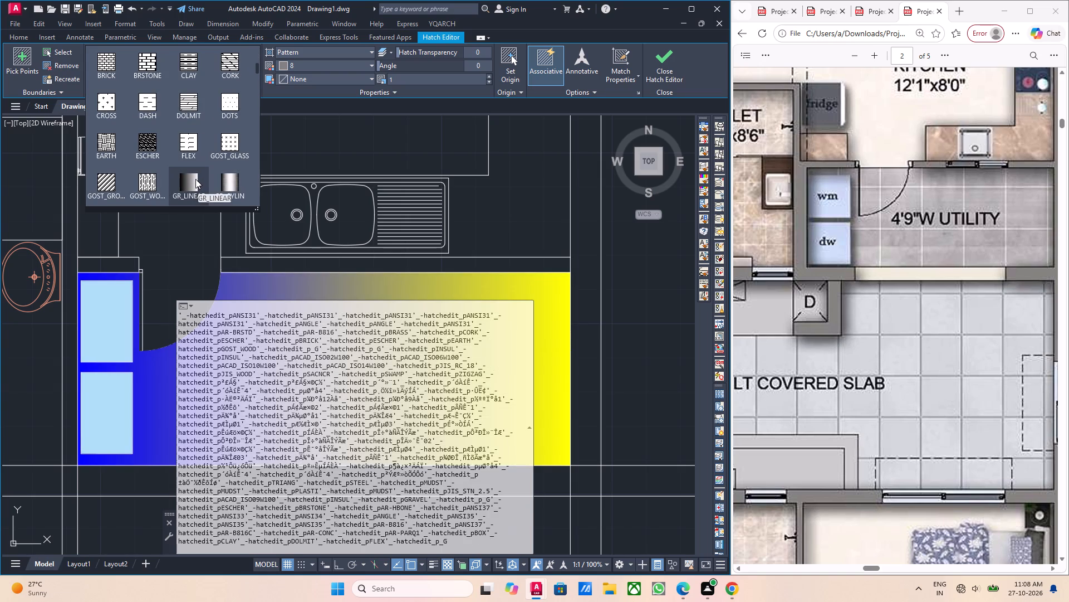
scroll(104, 183, down, 1)
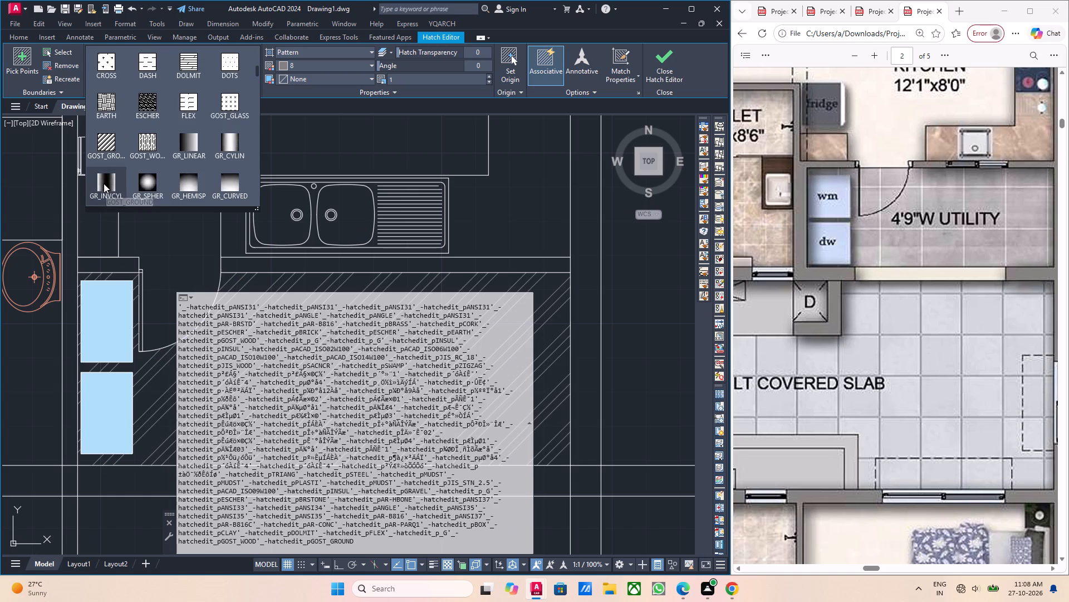
Look further through the hatch pattern library, previewing patterns on the utility floor, for a square tile design.
scroll(204, 174, down, 2)
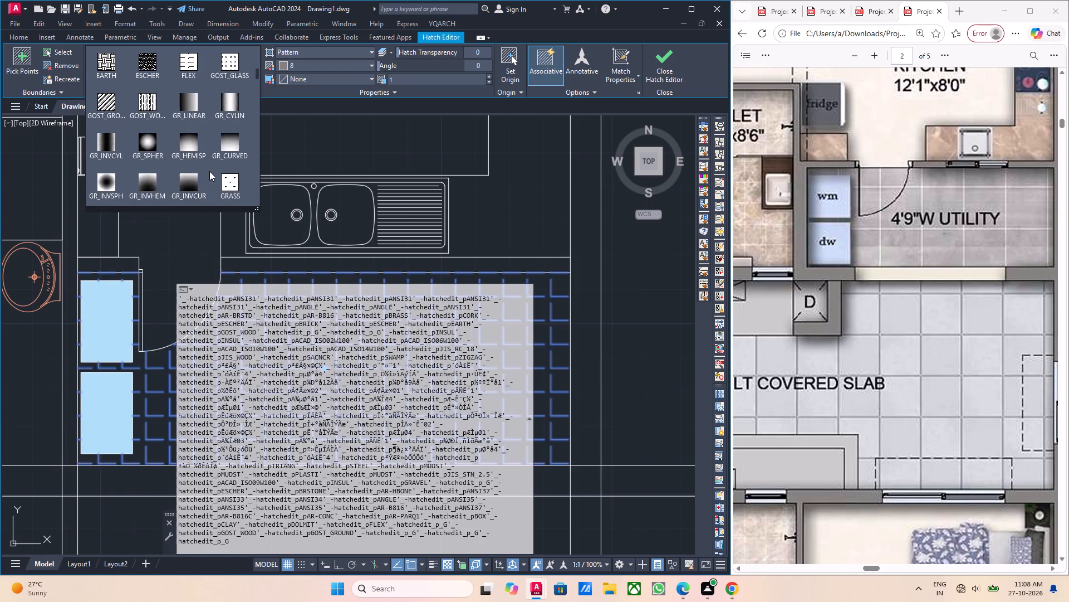
scroll(215, 170, down, 1)
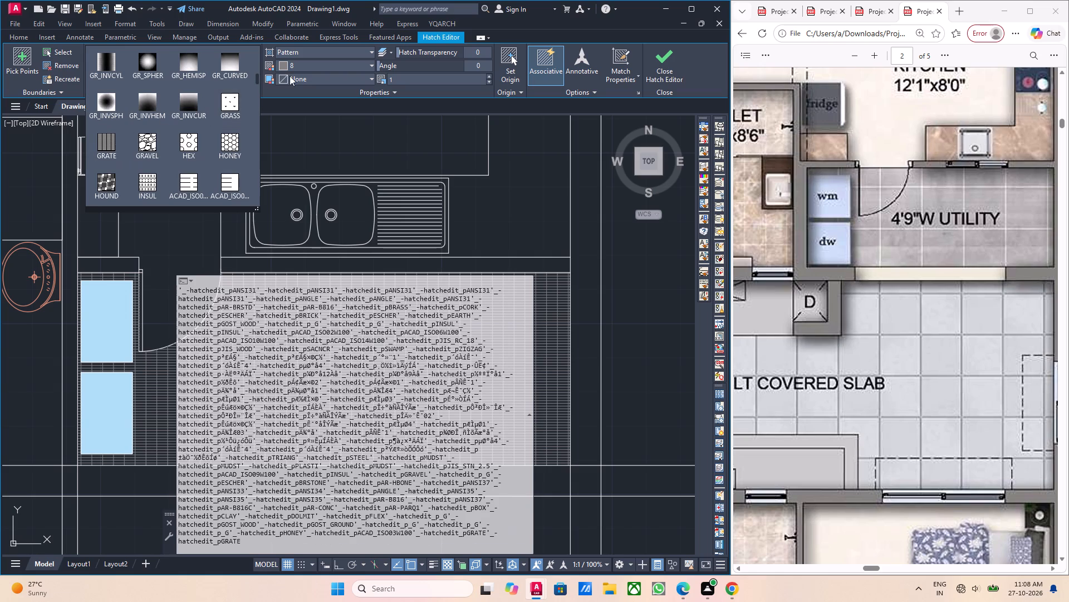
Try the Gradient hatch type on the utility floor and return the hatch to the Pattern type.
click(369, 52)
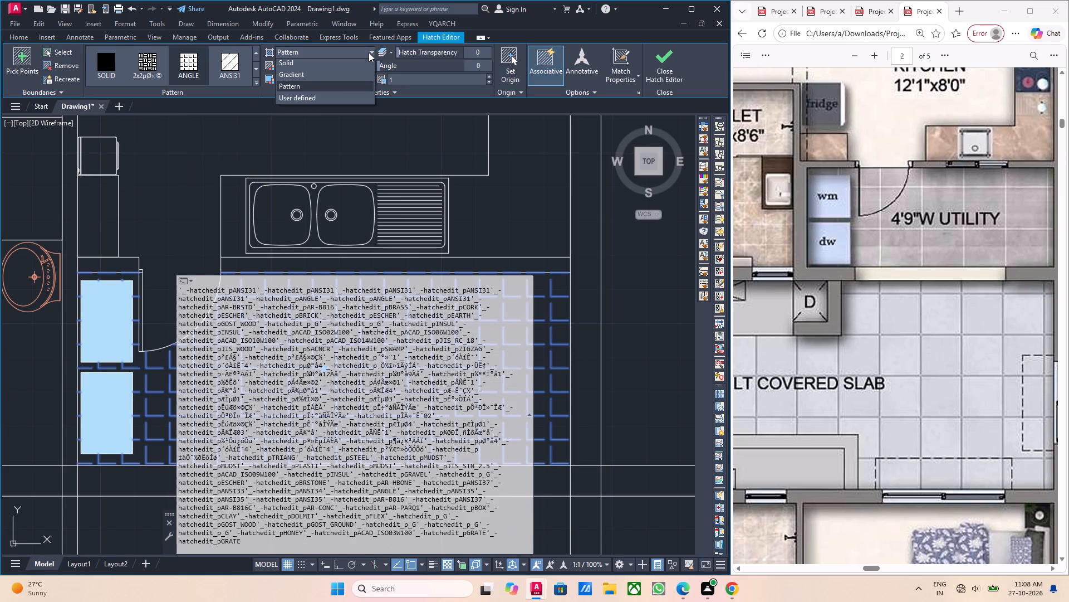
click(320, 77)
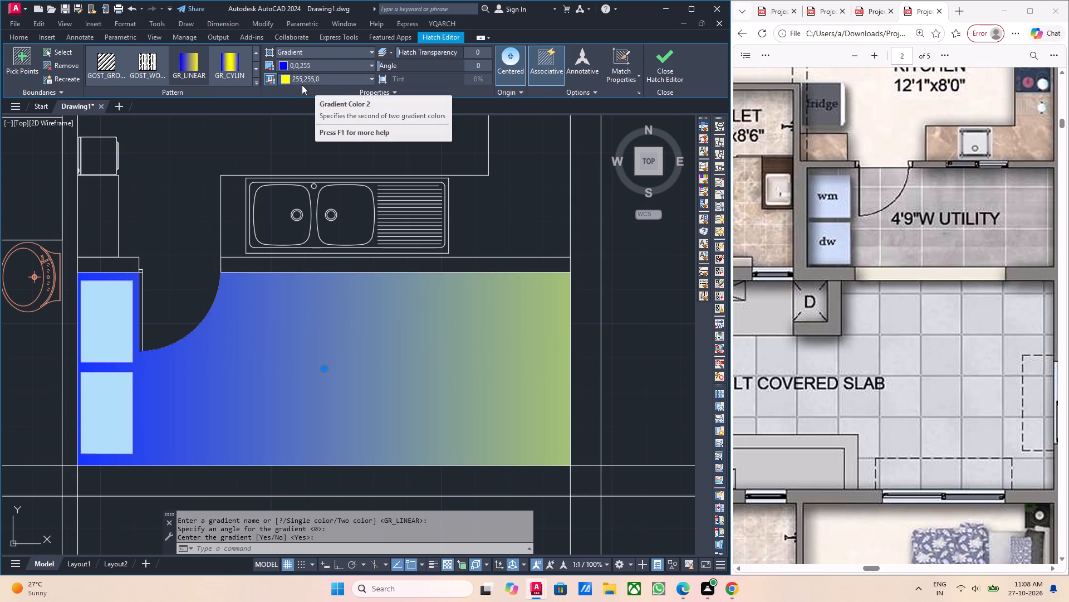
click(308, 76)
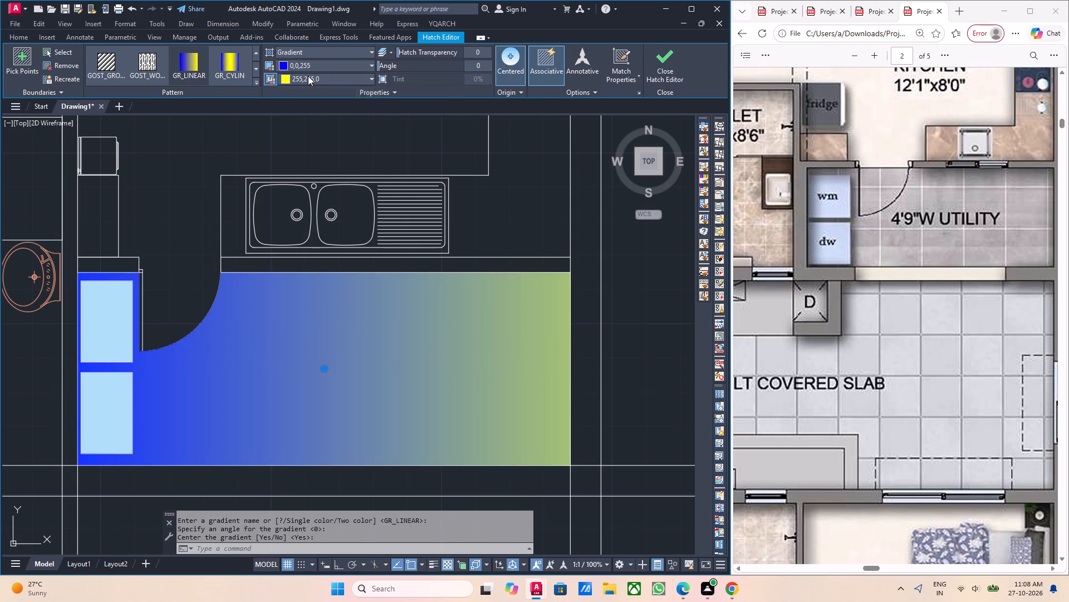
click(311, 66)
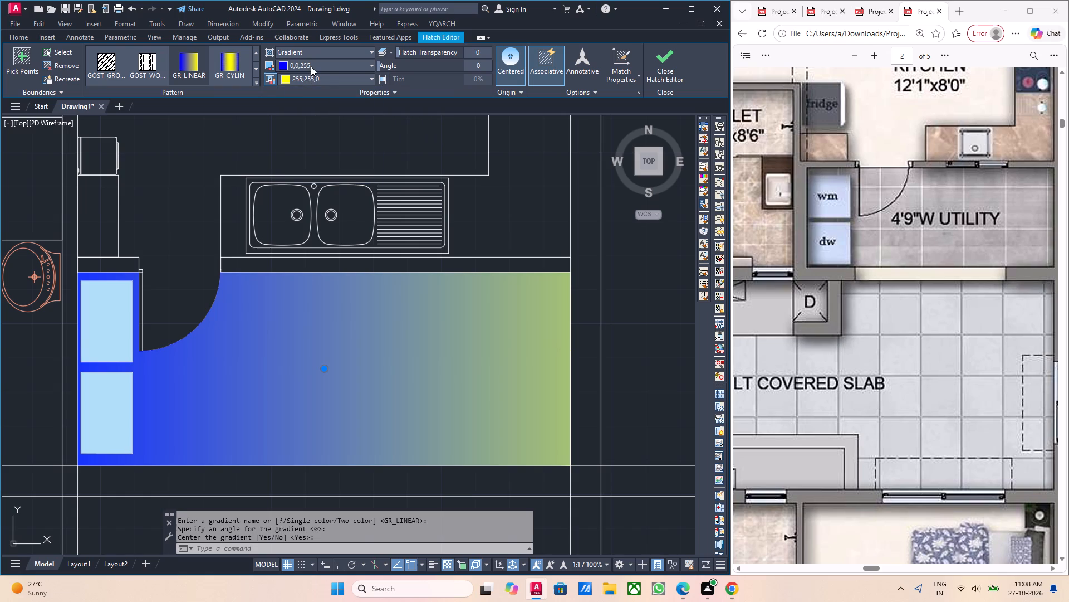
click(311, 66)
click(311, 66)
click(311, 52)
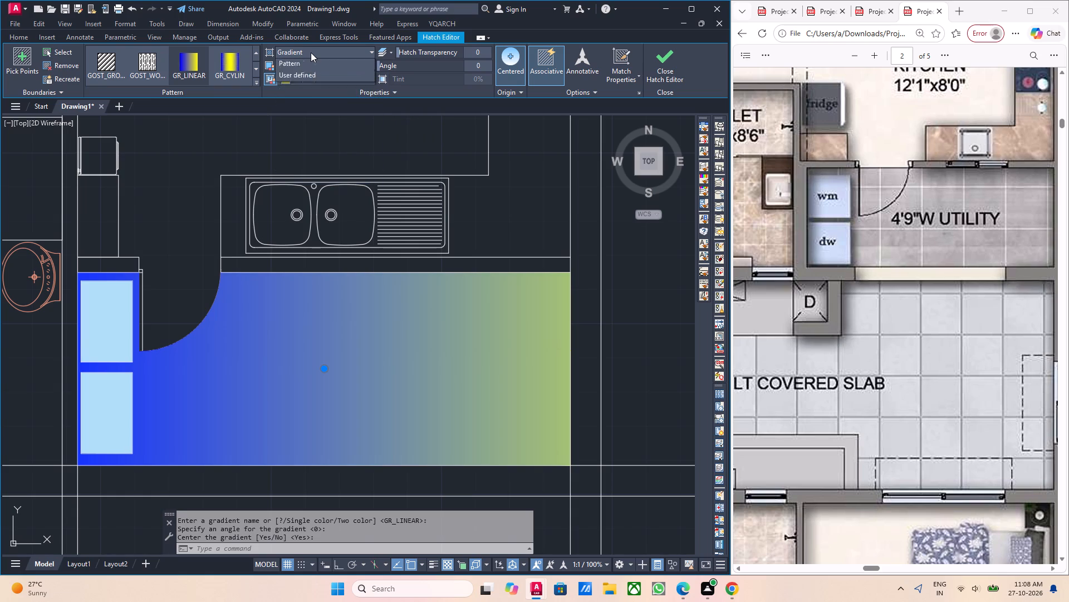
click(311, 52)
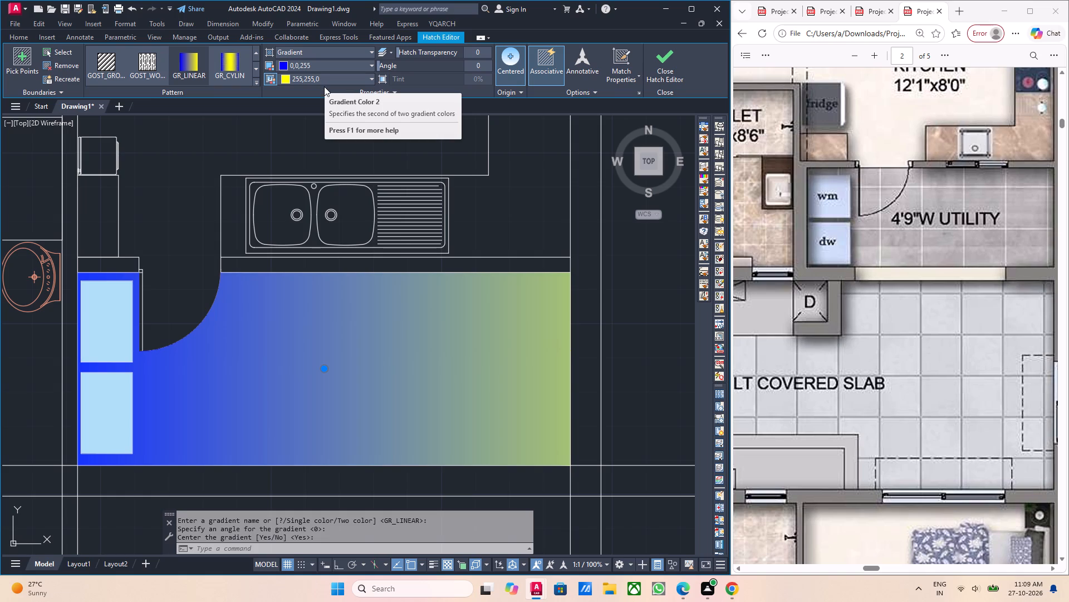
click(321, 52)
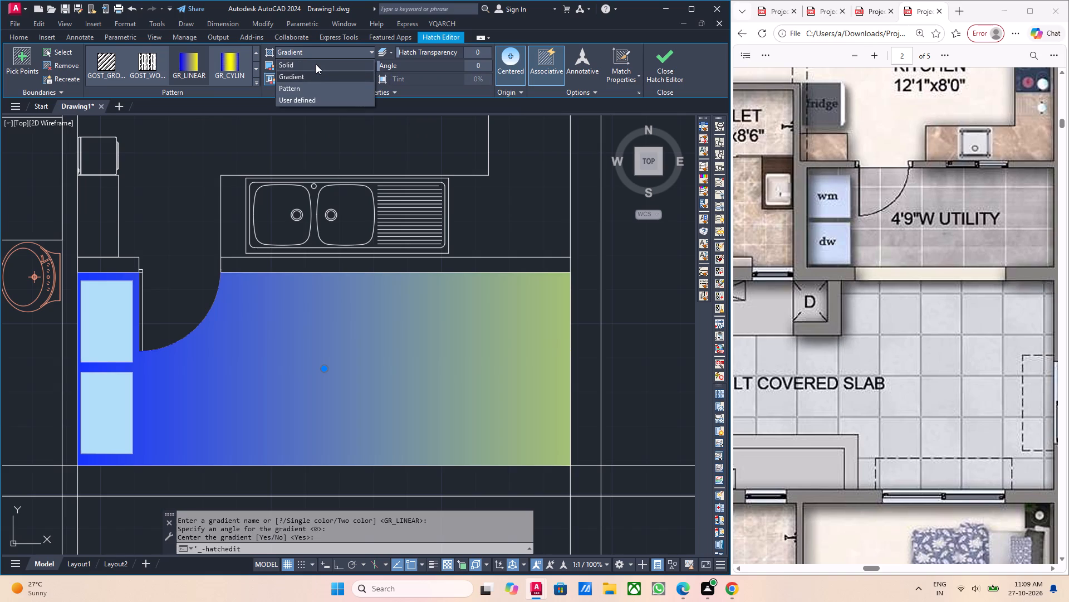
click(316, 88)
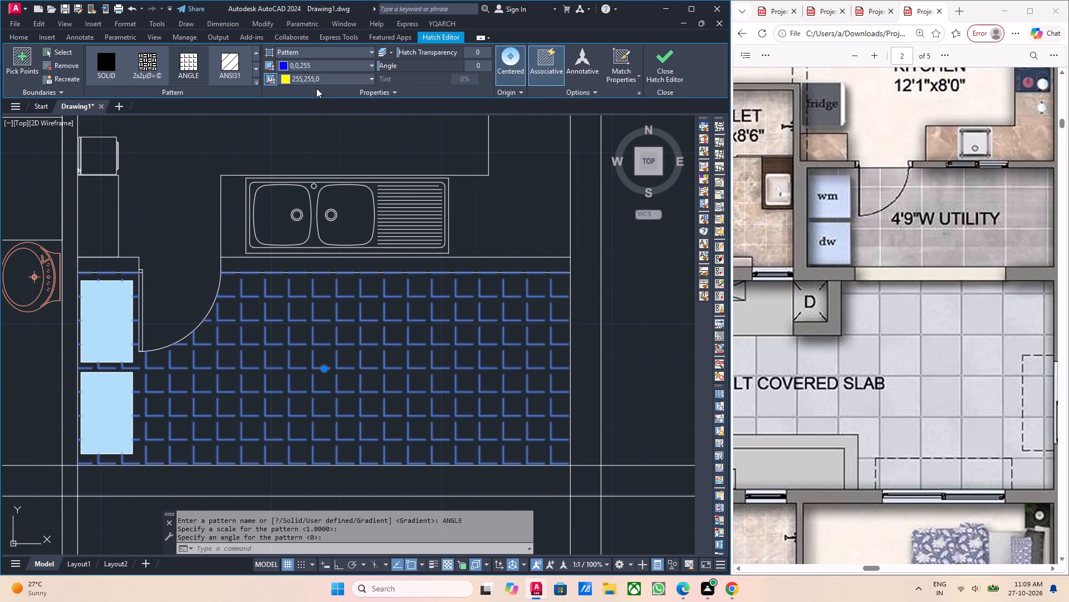
Find the NET square-grid pattern in the hatch pattern library and apply it to the utility floor hatch.
click(256, 71)
click(256, 71)
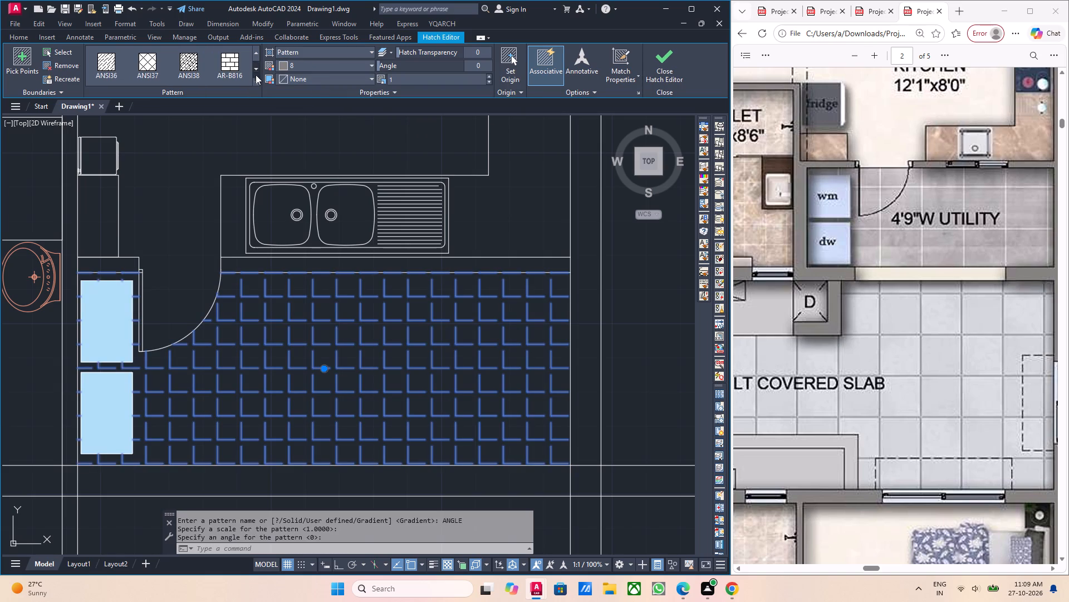
click(256, 82)
scroll(238, 147, down, 1)
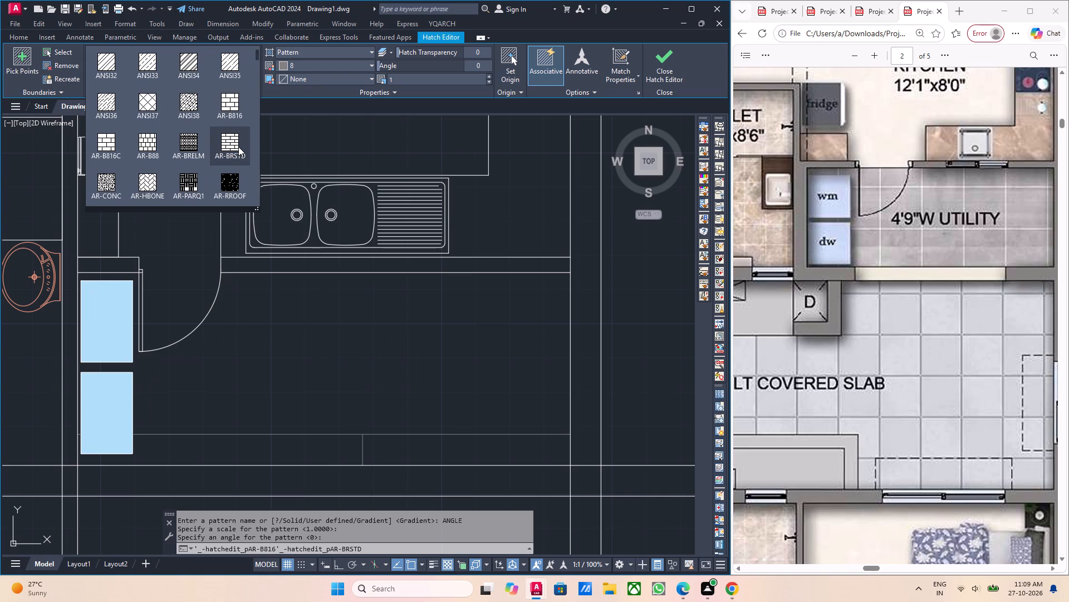
scroll(133, 158, down, 2)
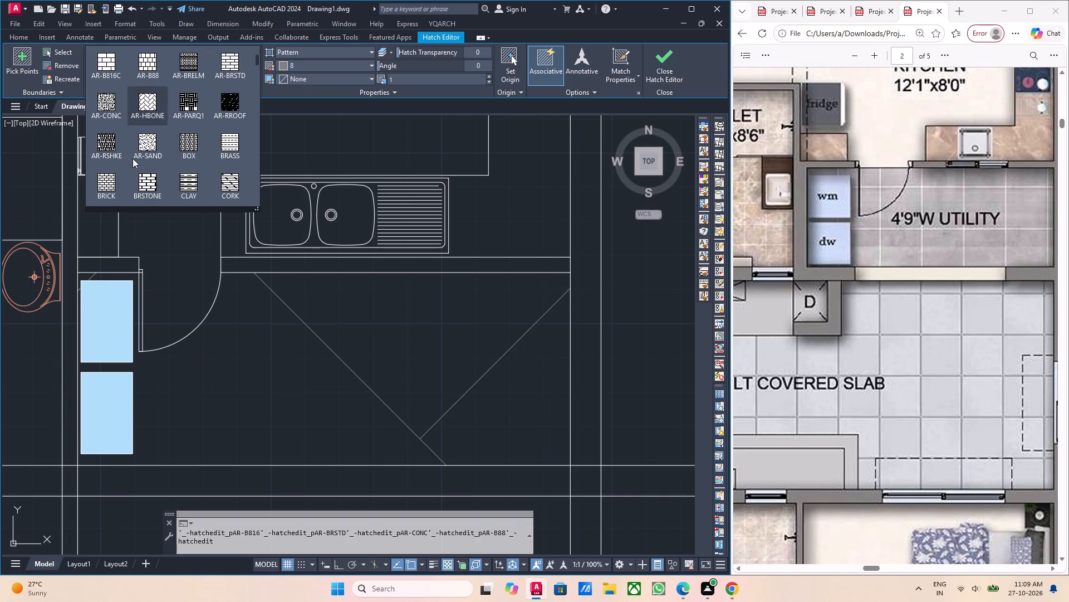
scroll(201, 169, down, 1)
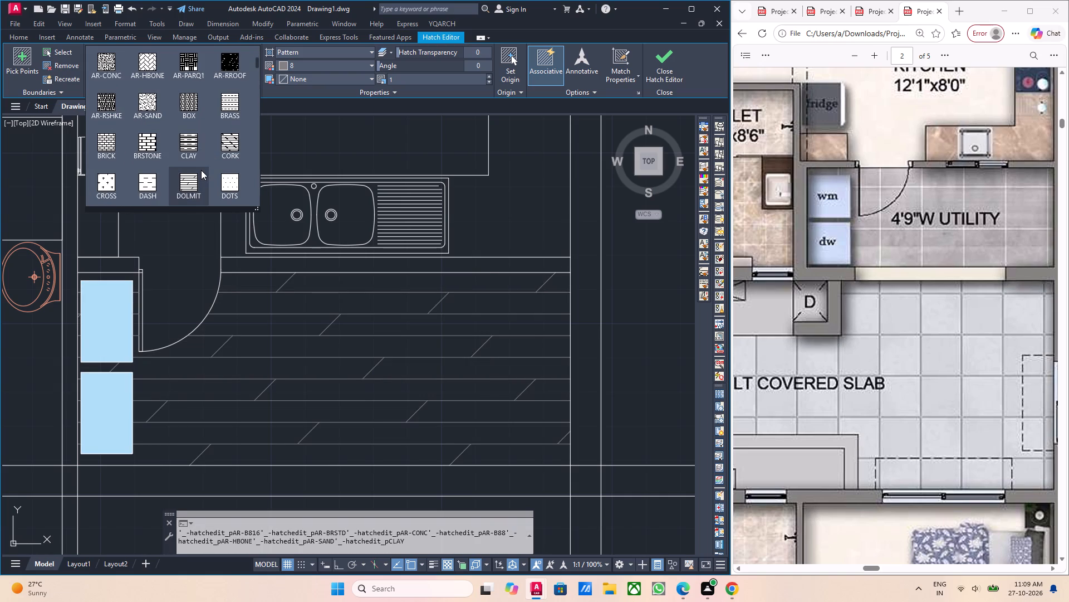
scroll(201, 170, down, 2)
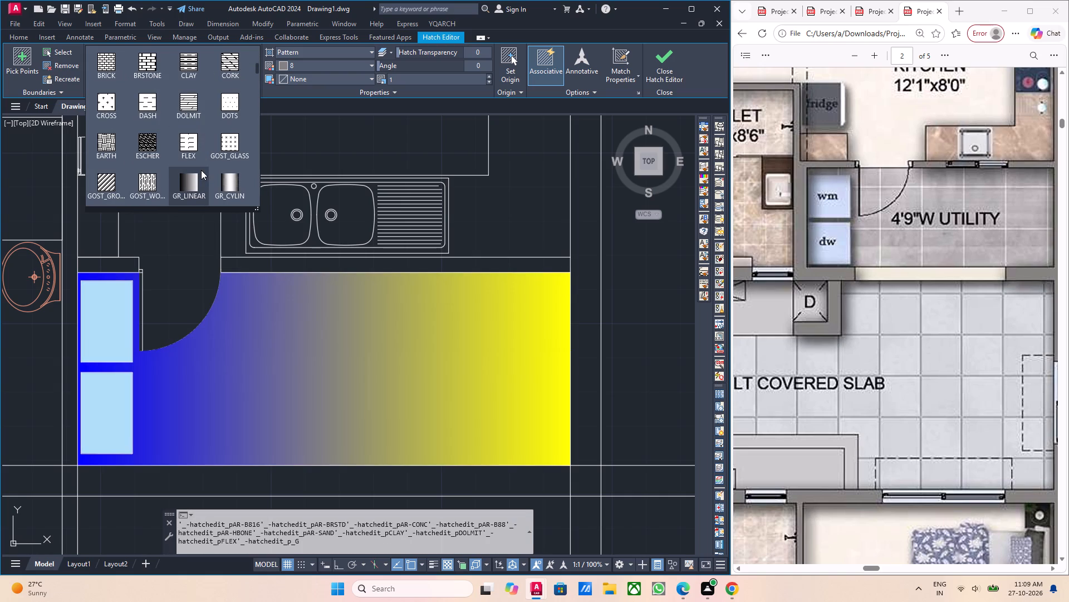
scroll(201, 170, down, 4)
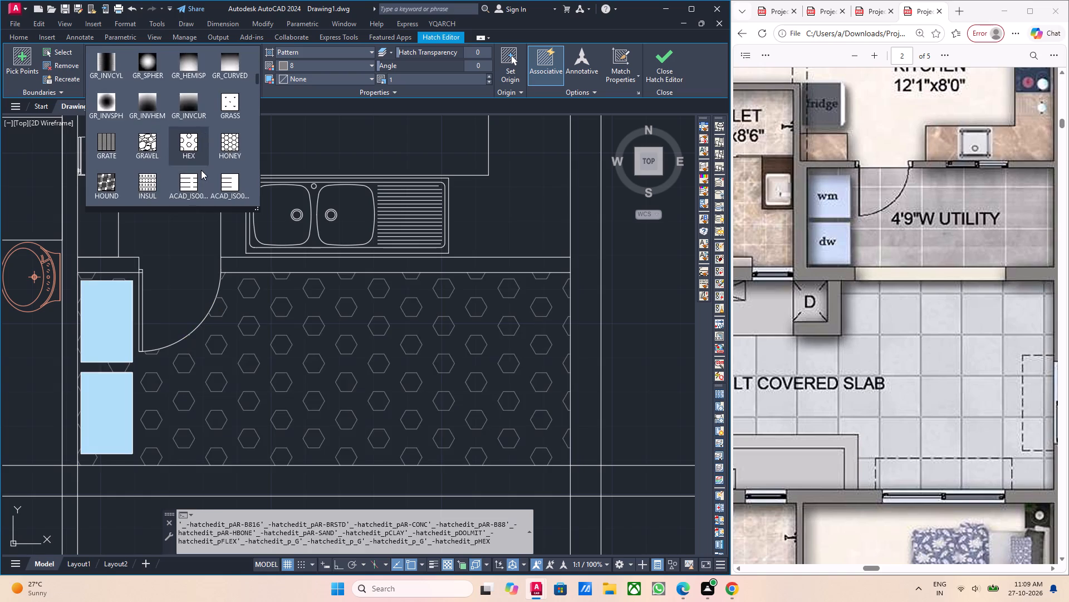
scroll(201, 170, down, 2)
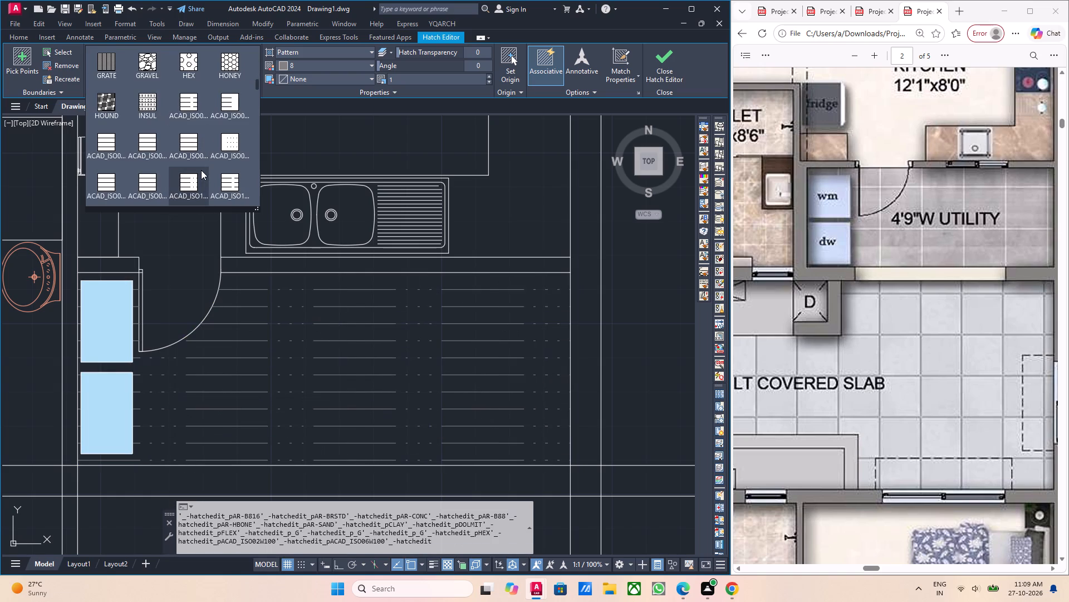
scroll(201, 170, down, 2)
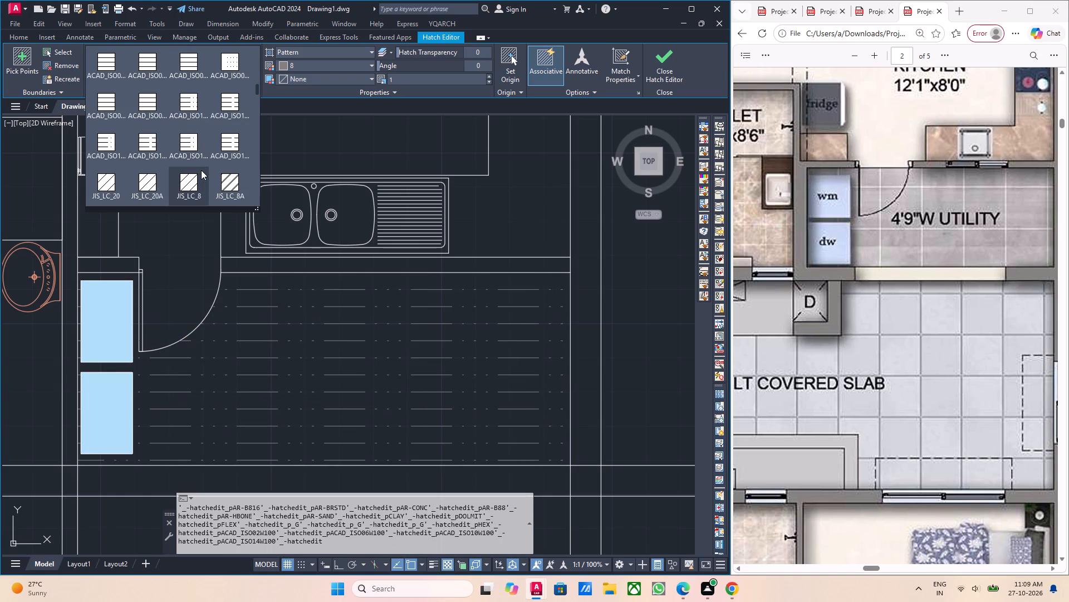
scroll(201, 170, down, 1)
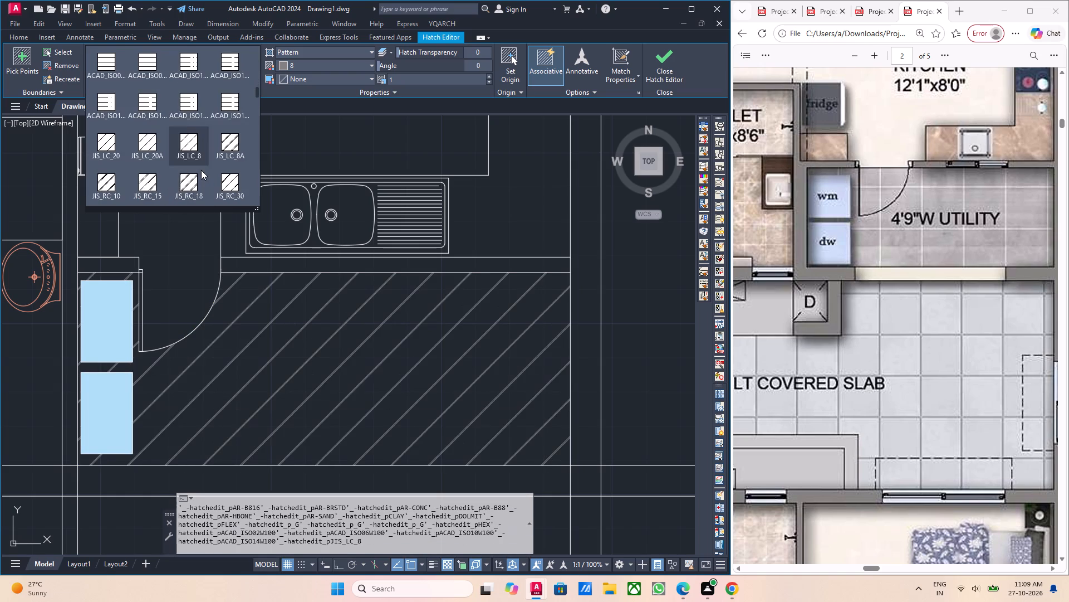
scroll(201, 170, down, 1)
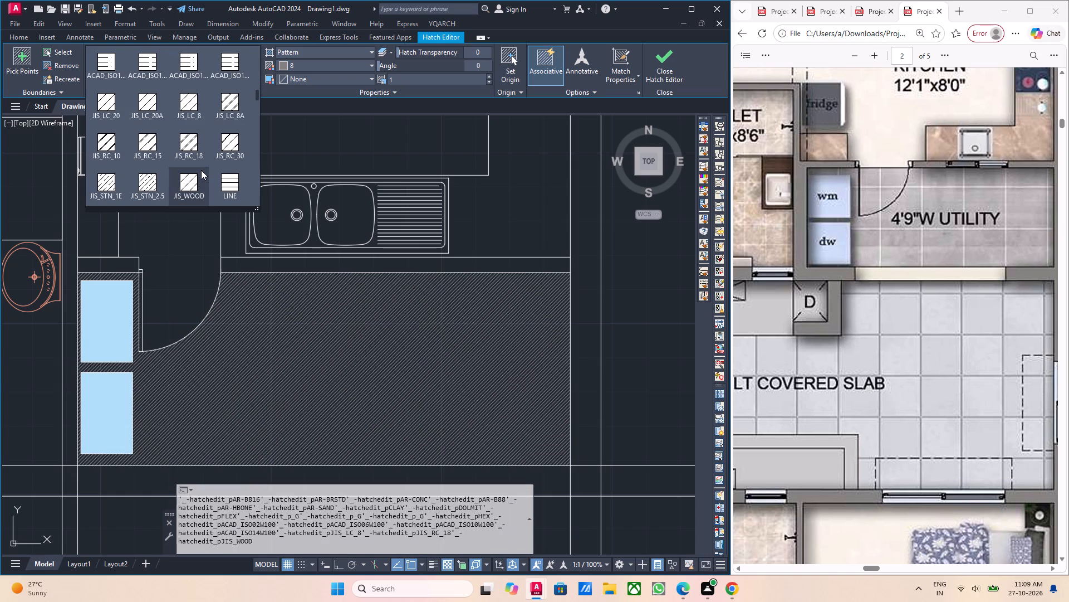
scroll(201, 170, down, 2)
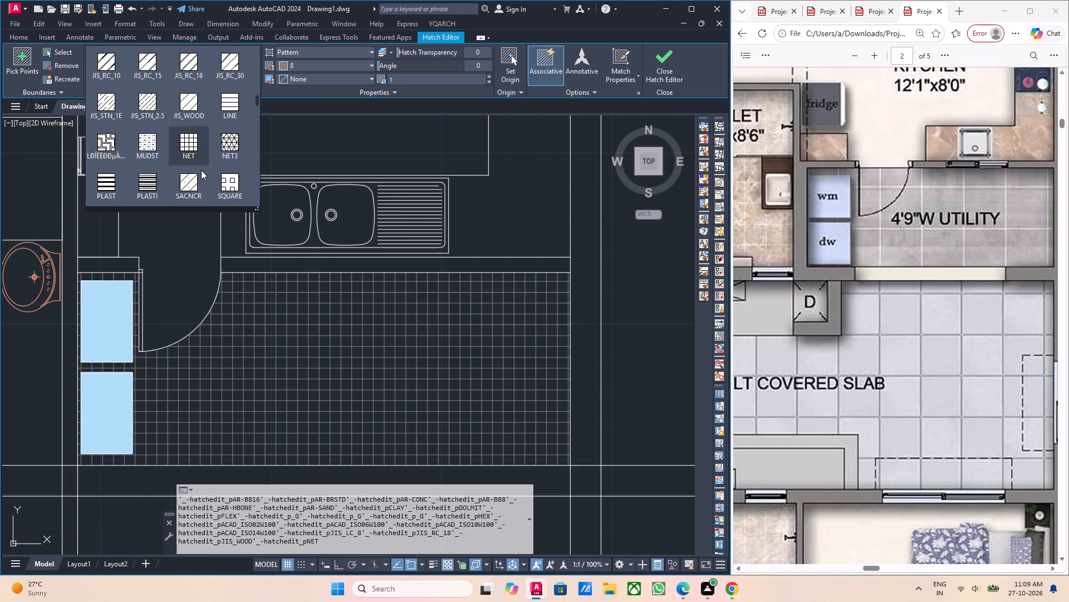
scroll(200, 168, down, 1)
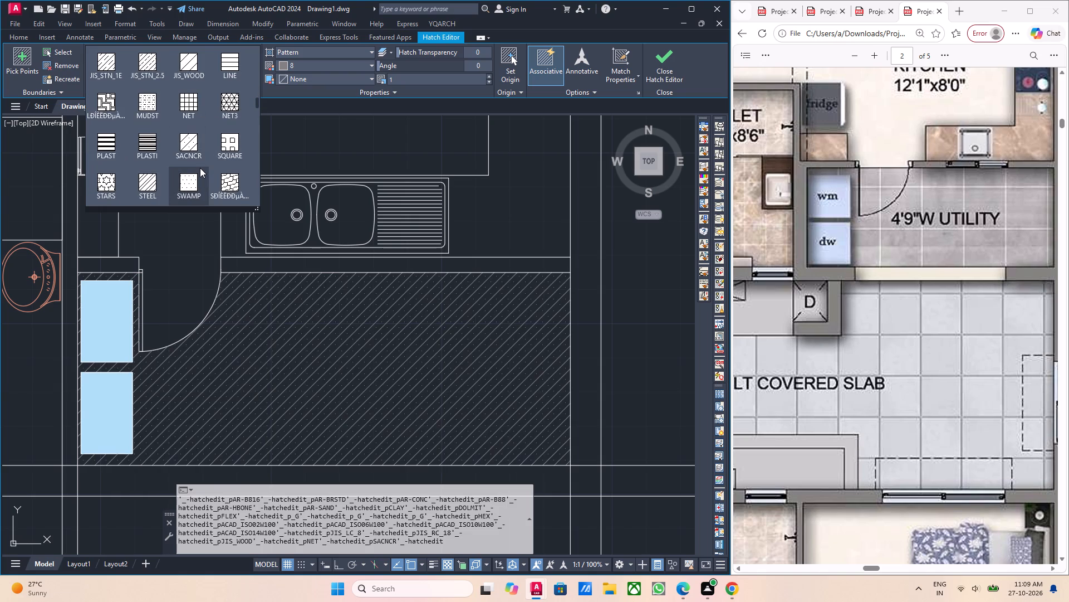
click(196, 105)
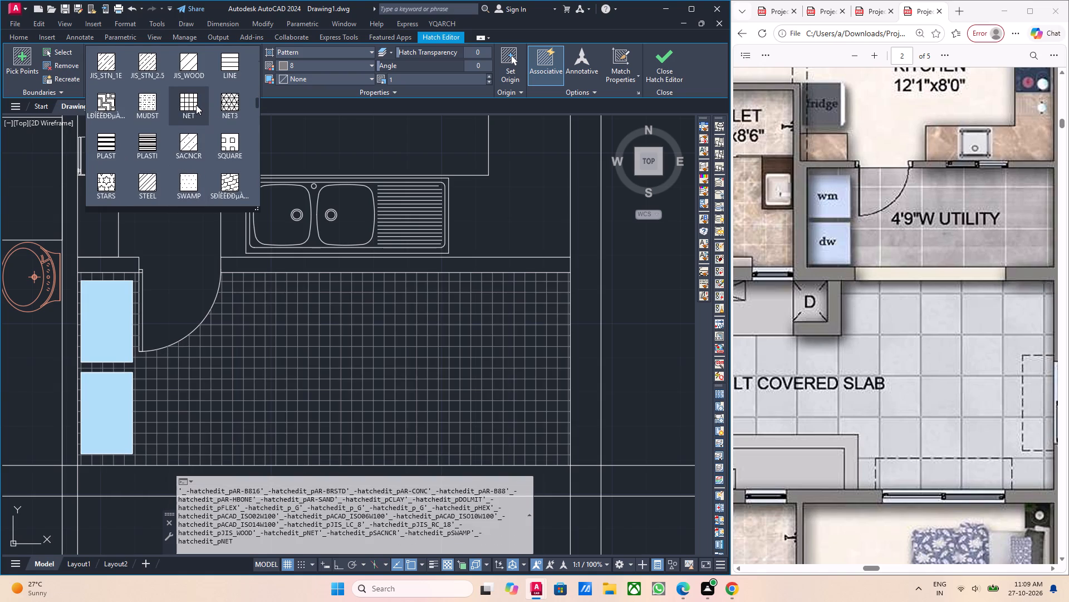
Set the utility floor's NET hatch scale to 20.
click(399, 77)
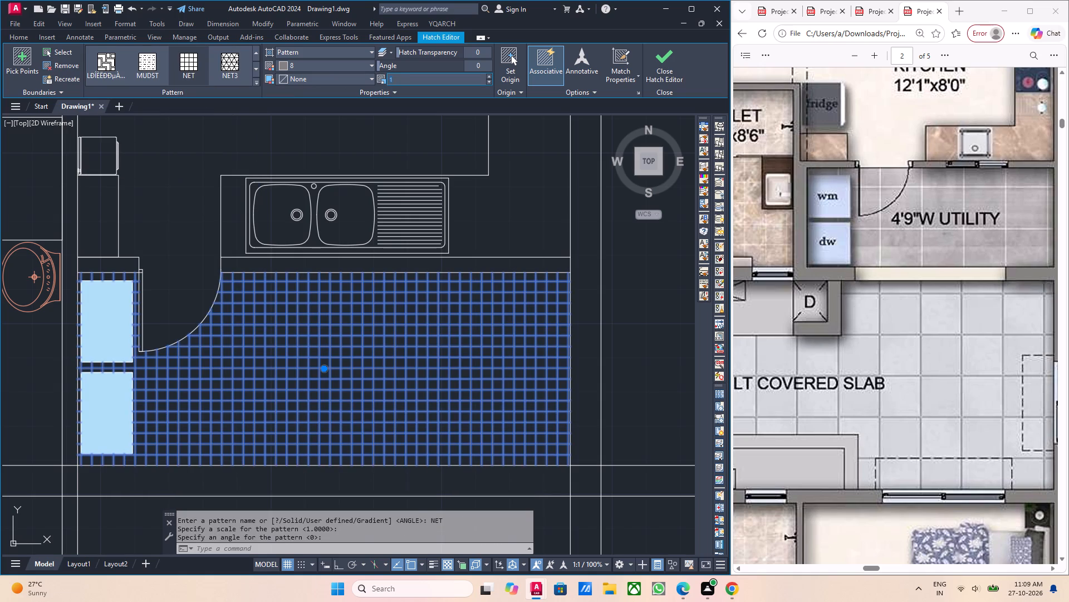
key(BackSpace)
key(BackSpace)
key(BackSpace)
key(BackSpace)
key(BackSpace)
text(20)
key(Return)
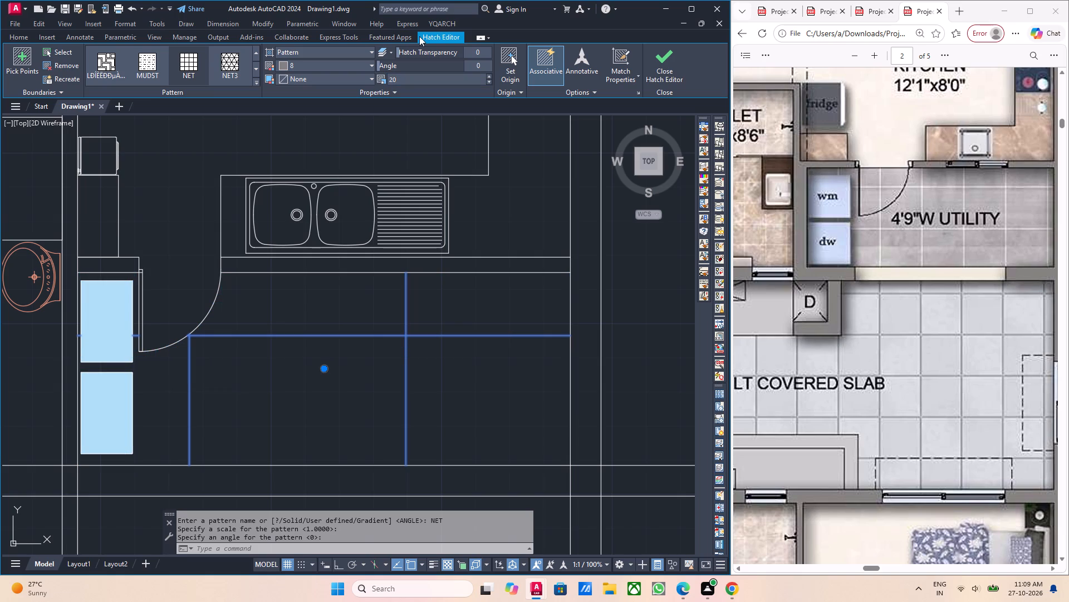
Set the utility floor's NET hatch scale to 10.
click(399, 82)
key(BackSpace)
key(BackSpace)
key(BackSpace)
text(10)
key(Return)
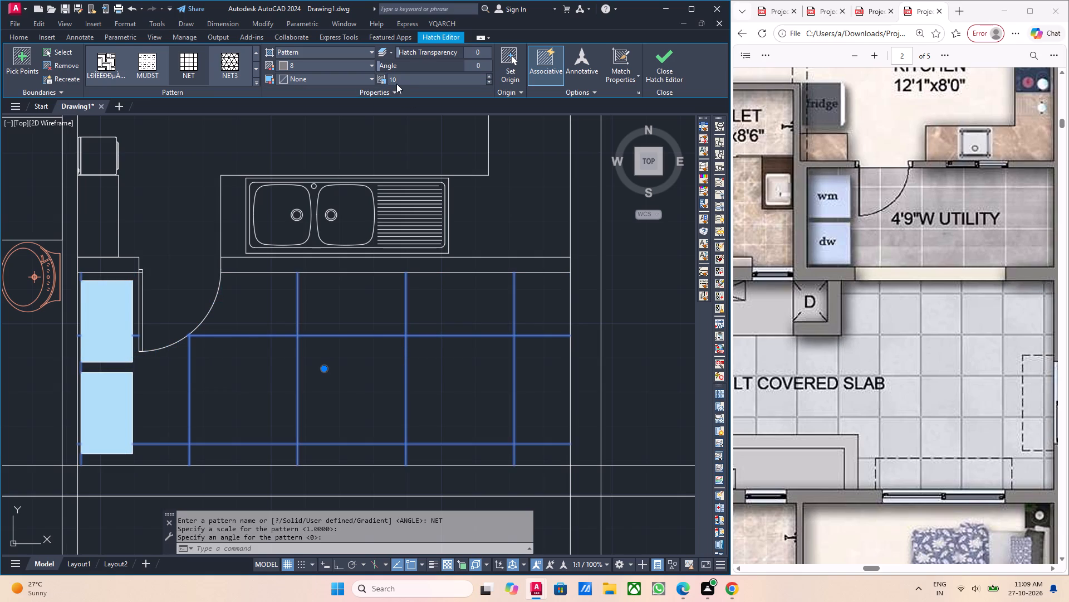
Set the utility floor's NET hatch scale to 3 for small square tiles like those in the reference plan.
click(409, 79)
key(BackSpace)
key(BackSpace)
key(BackSpace)
key(3)
key(Return)
scroll(928, 0, up, 1)
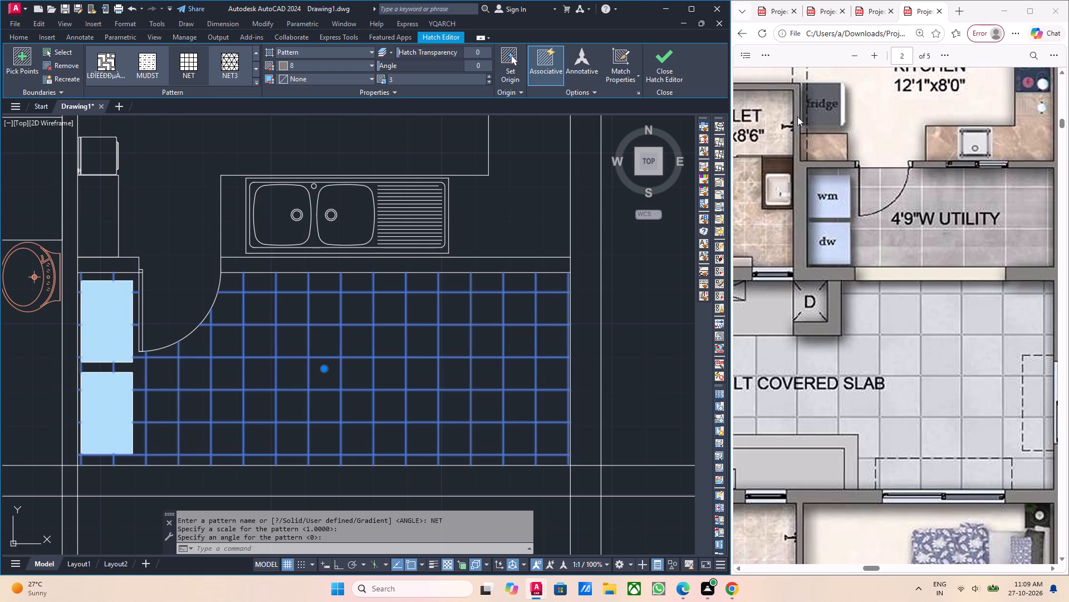
Give the utility floor's NET hatch the grey background colour 8 and deselect the hatch.
click(356, 80)
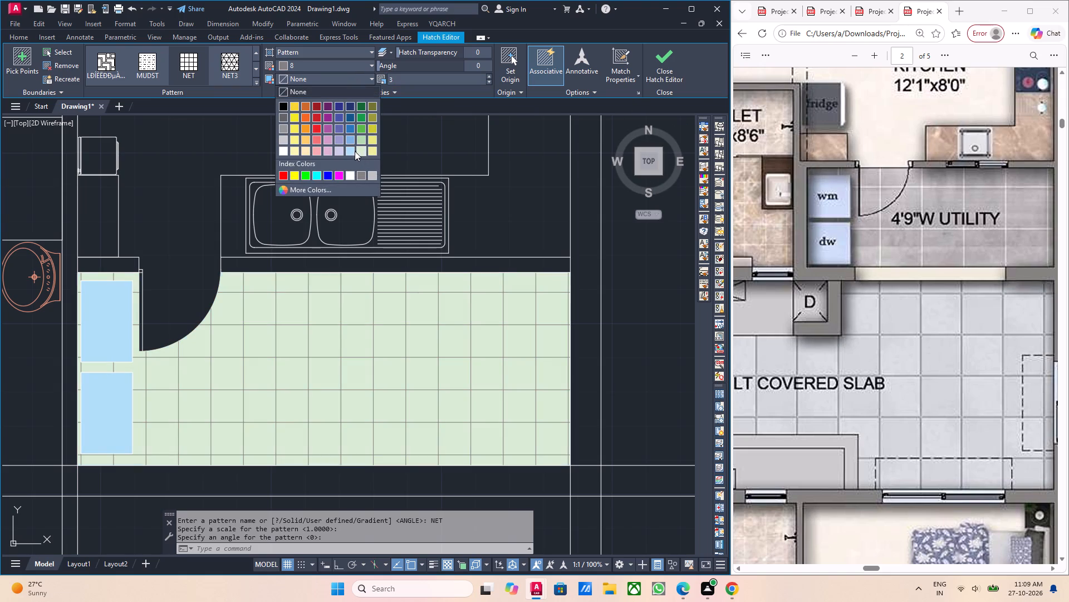
click(360, 173)
scroll(436, 372, up, 1)
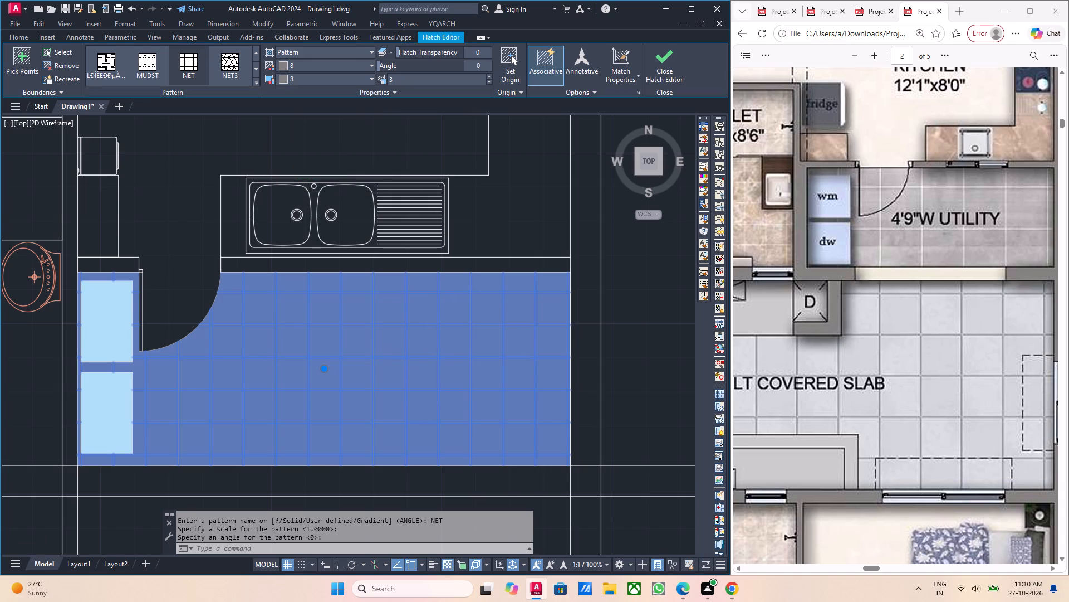
scroll(433, 370, up, 2)
scroll(426, 368, down, 3)
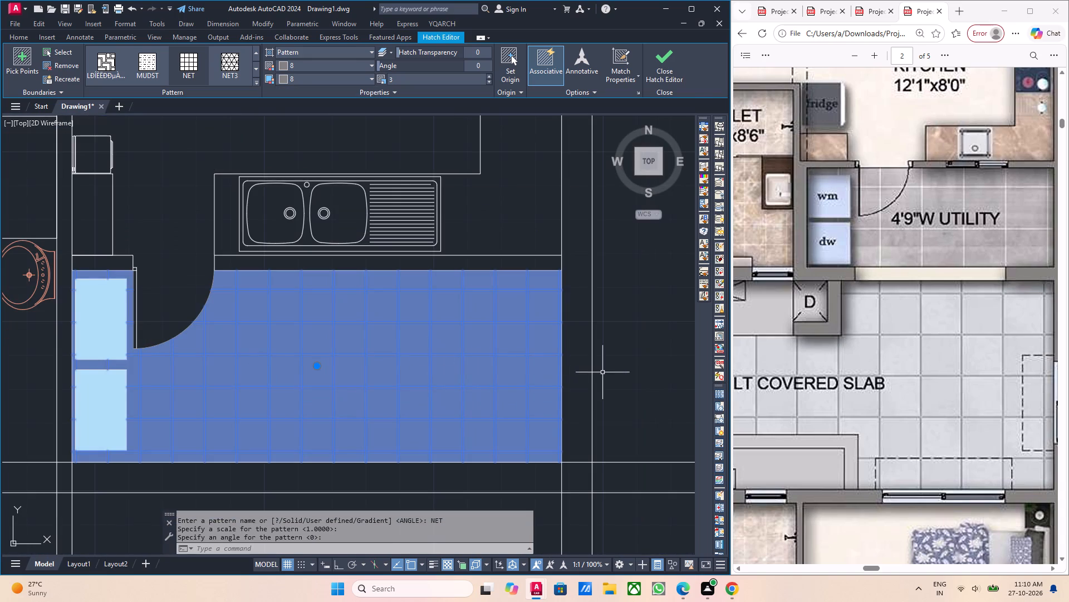
click(604, 372)
key(Escape)
key(Escape)
middle_click(561, 390)
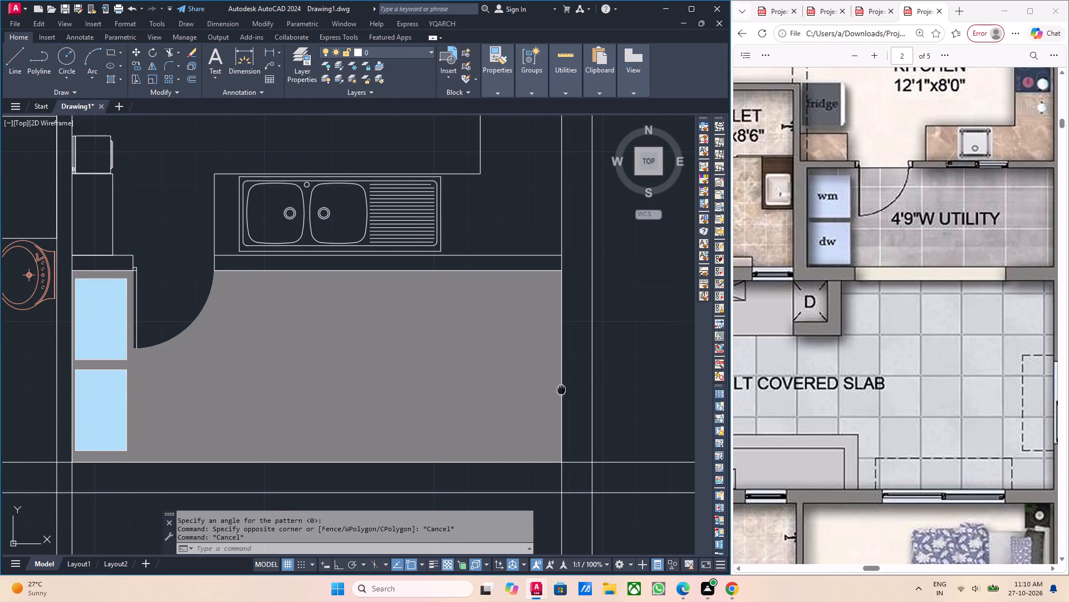
Change the utility floor's NET hatch line colour to White, leaving its grey background, and deselect the hatch.
scroll(473, 372, up, 2)
click(478, 369)
scroll(467, 362, down, 4)
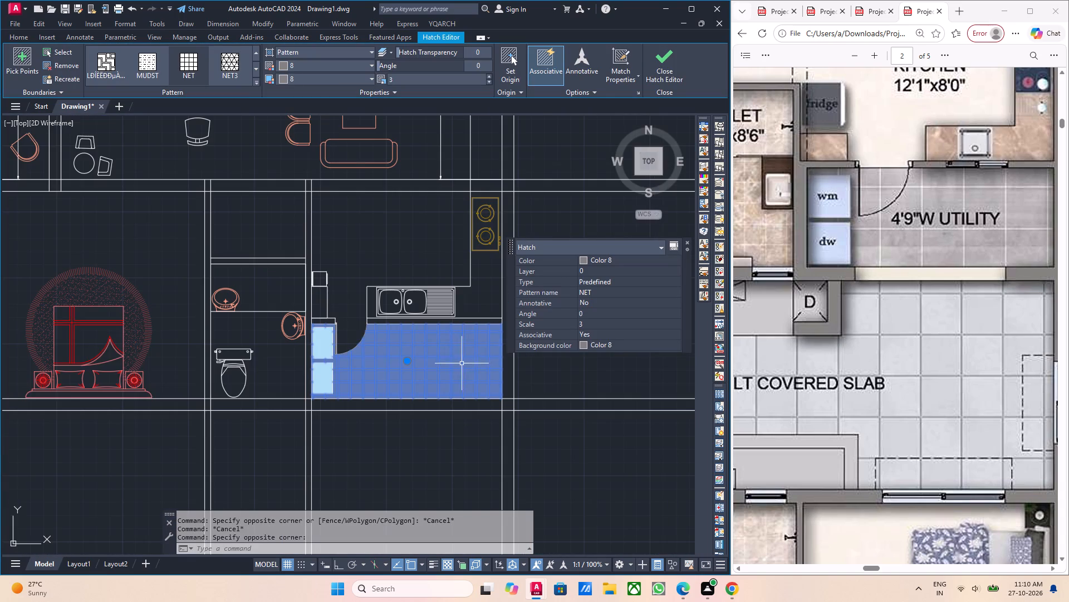
scroll(439, 382, up, 2)
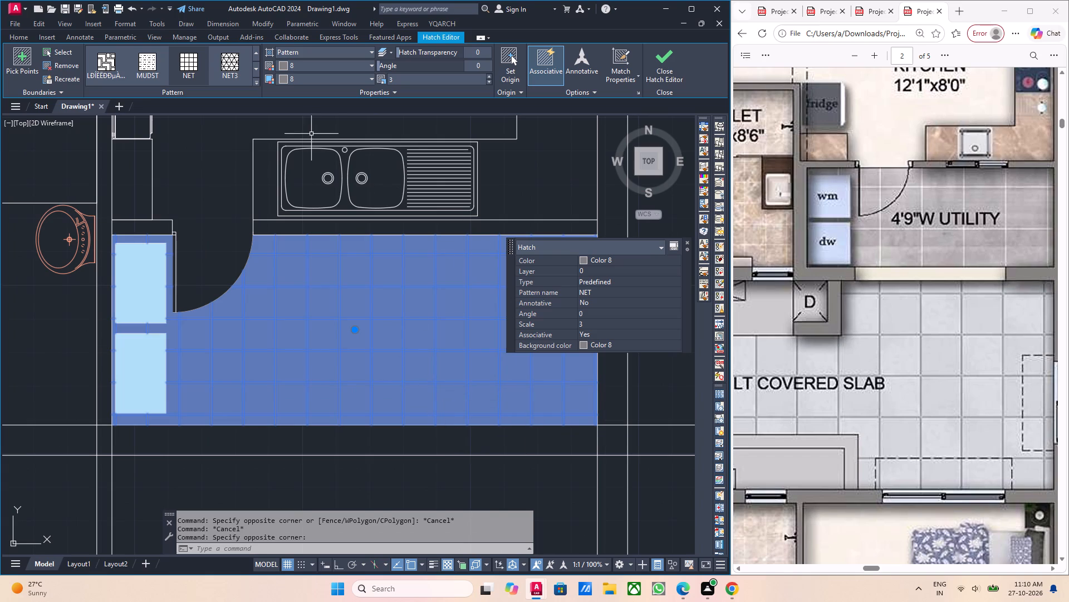
click(297, 75)
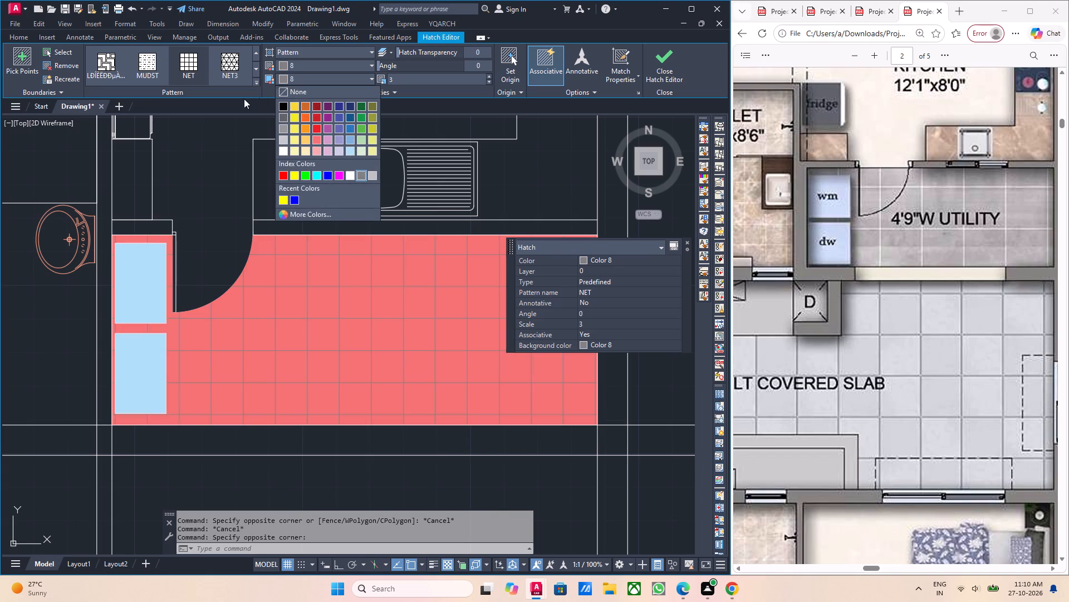
click(236, 133)
click(298, 67)
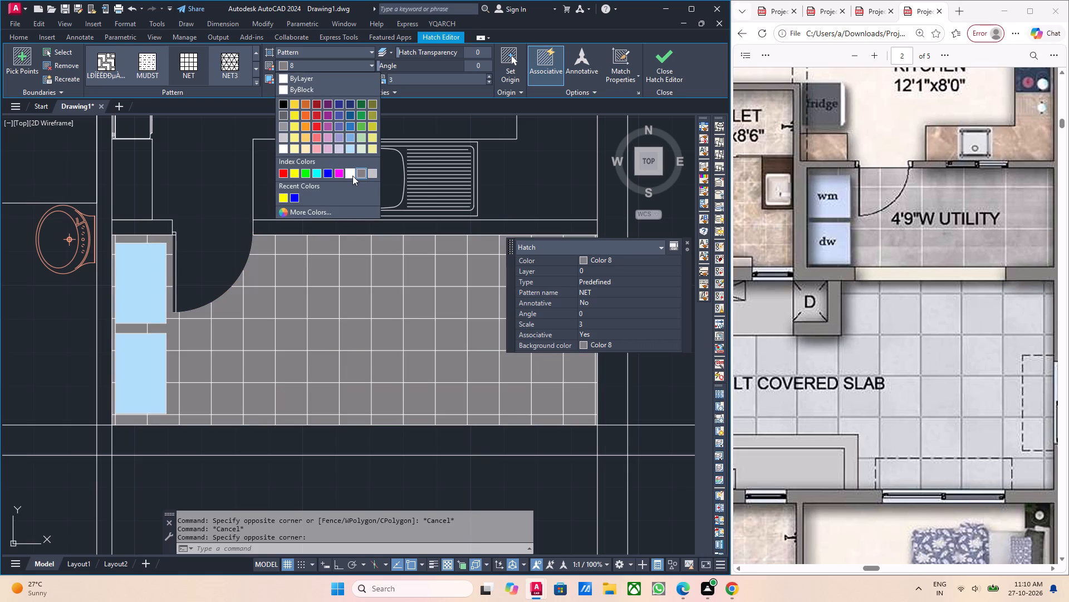
click(352, 176)
scroll(386, 245, down, 3)
key(Escape)
middle_drag(455, 289, 439, 293)
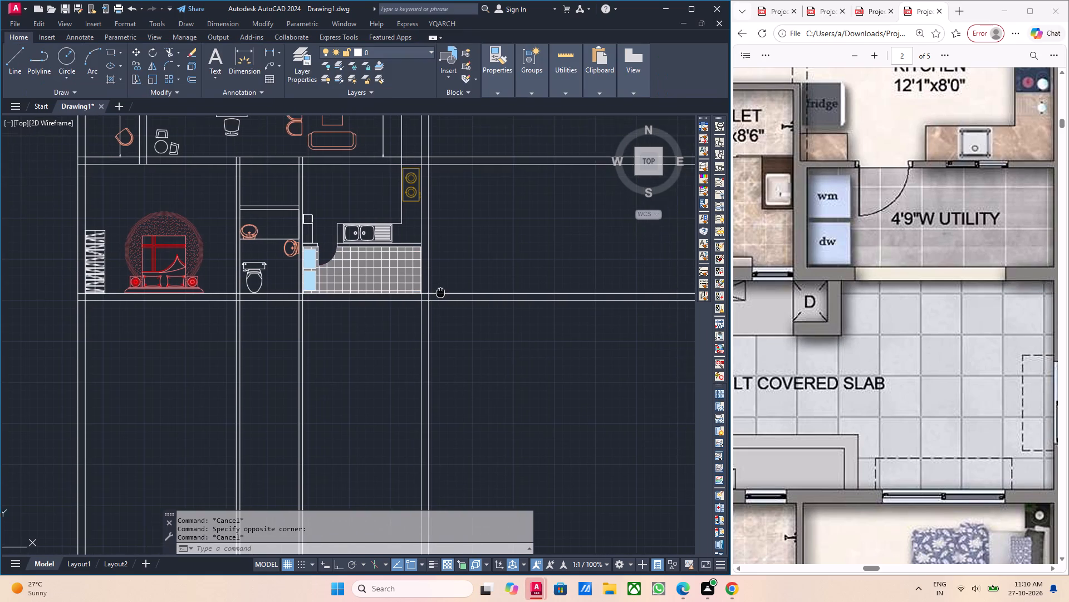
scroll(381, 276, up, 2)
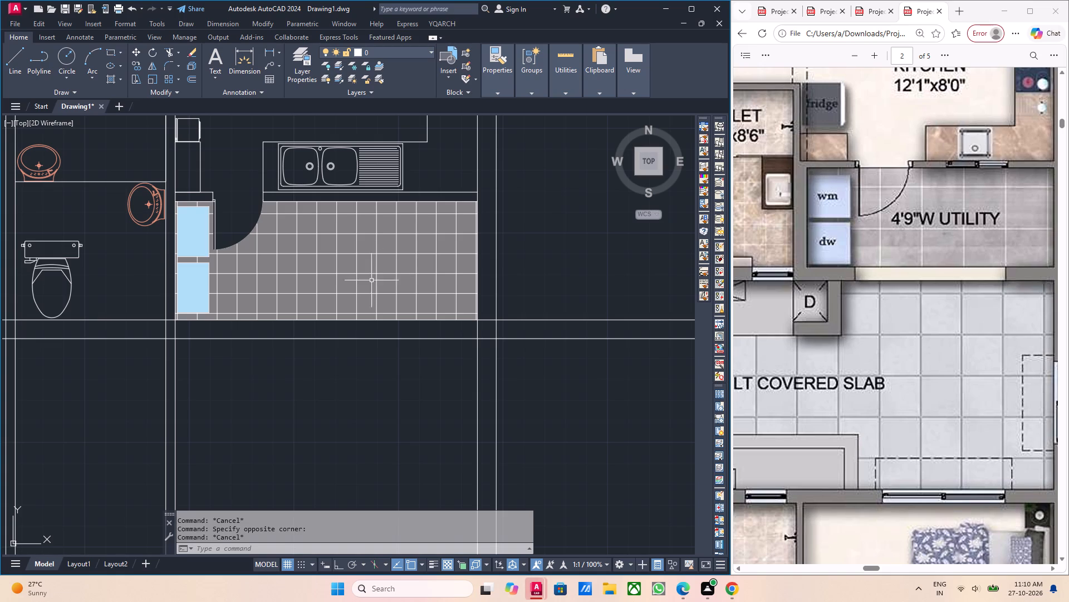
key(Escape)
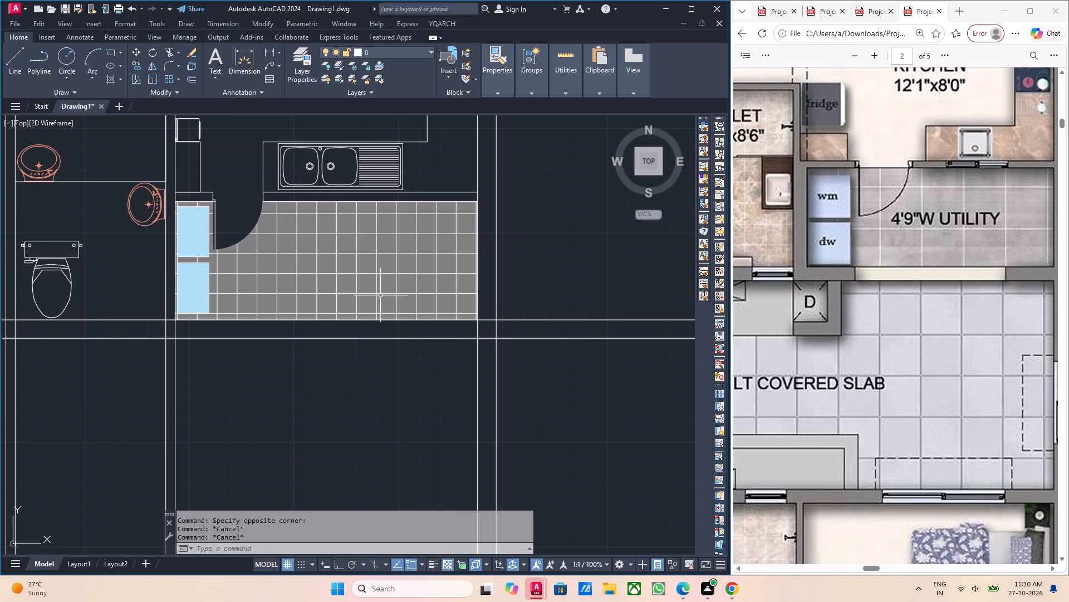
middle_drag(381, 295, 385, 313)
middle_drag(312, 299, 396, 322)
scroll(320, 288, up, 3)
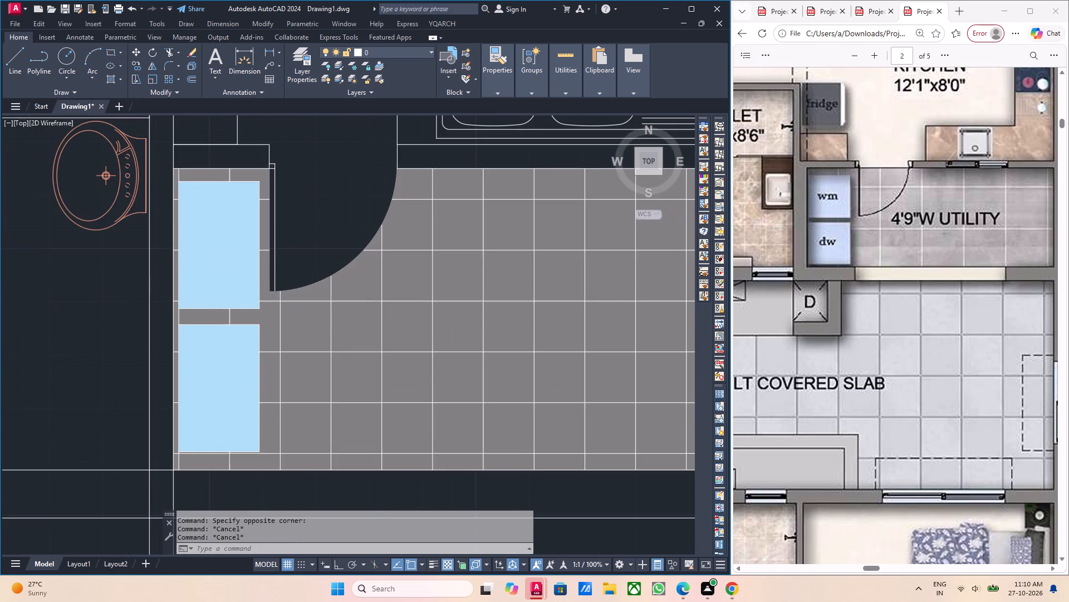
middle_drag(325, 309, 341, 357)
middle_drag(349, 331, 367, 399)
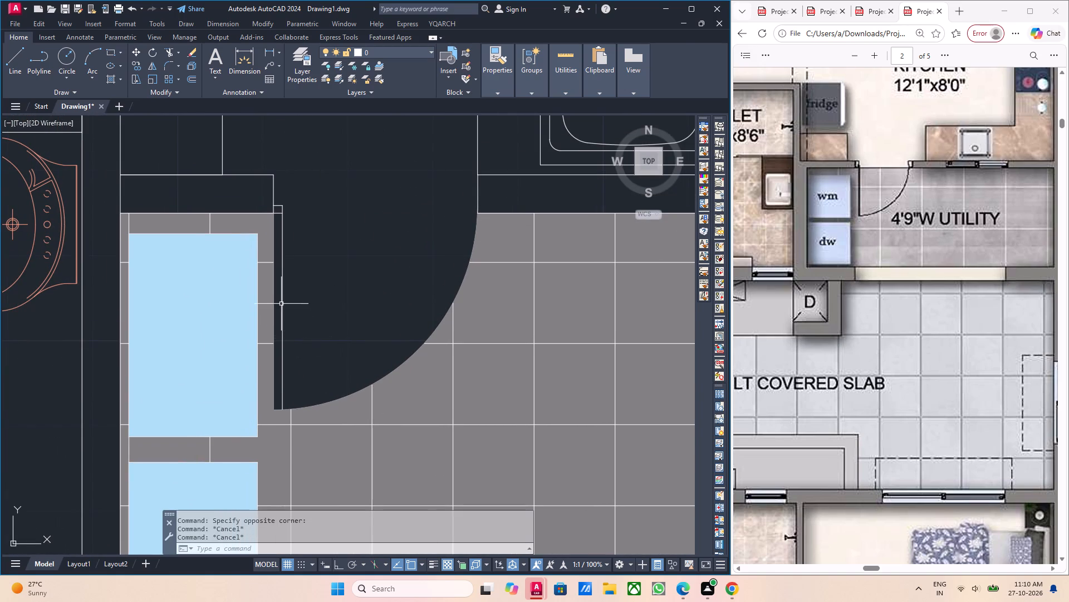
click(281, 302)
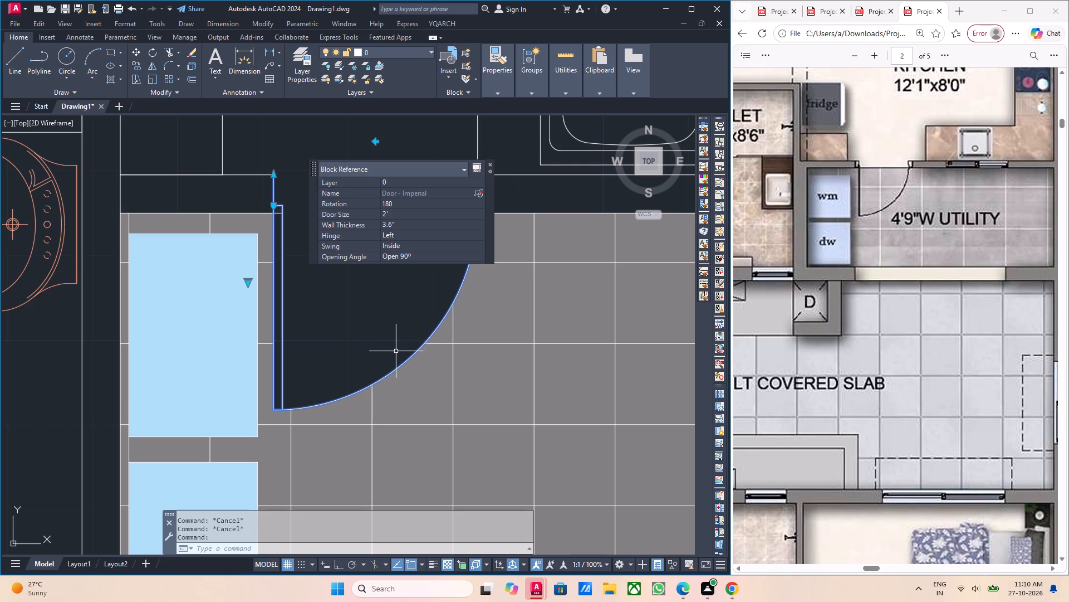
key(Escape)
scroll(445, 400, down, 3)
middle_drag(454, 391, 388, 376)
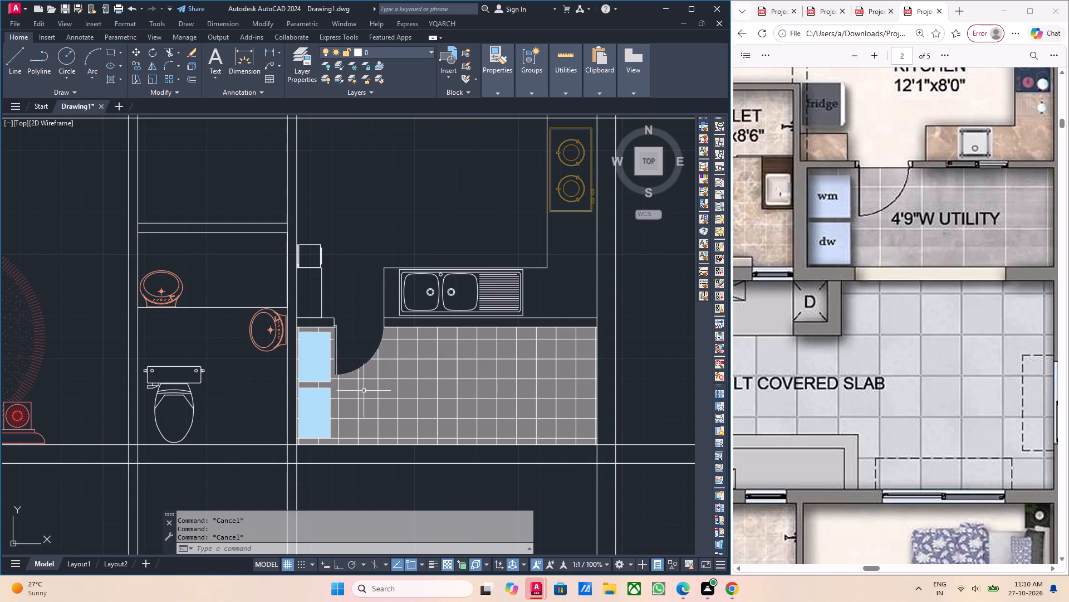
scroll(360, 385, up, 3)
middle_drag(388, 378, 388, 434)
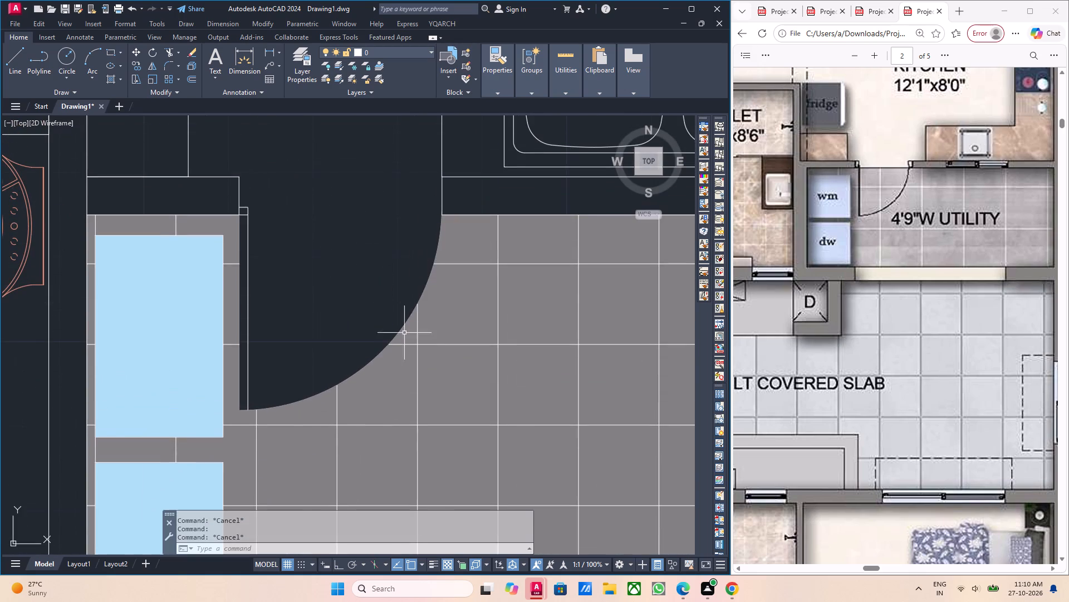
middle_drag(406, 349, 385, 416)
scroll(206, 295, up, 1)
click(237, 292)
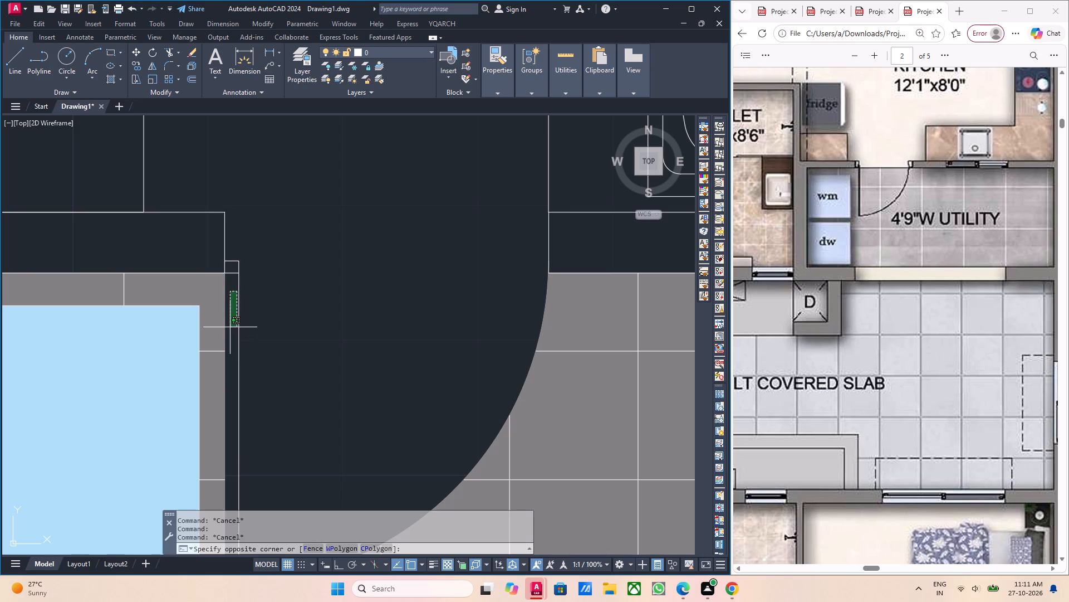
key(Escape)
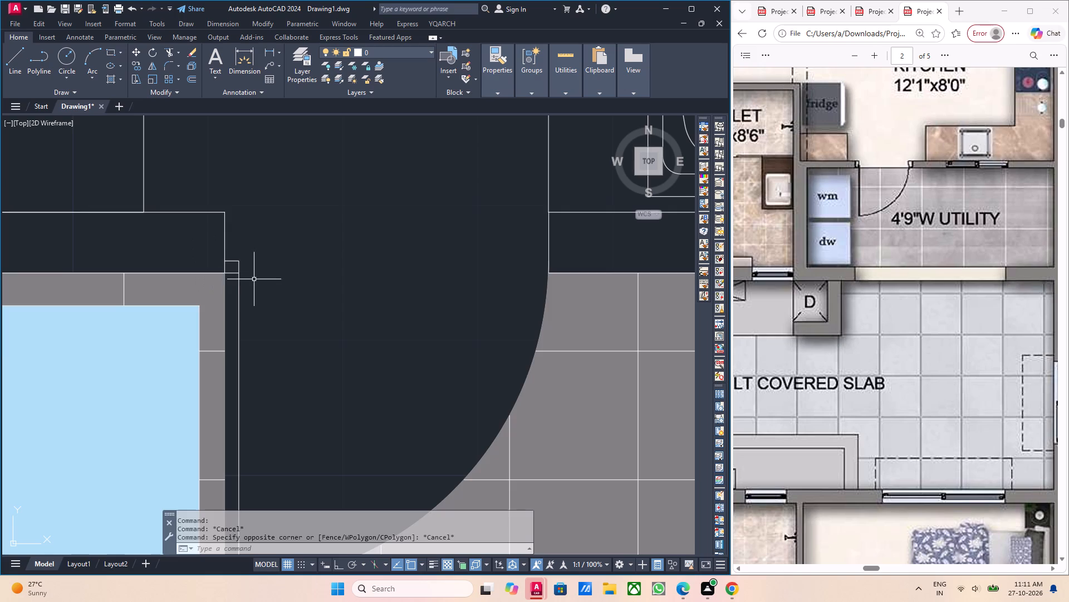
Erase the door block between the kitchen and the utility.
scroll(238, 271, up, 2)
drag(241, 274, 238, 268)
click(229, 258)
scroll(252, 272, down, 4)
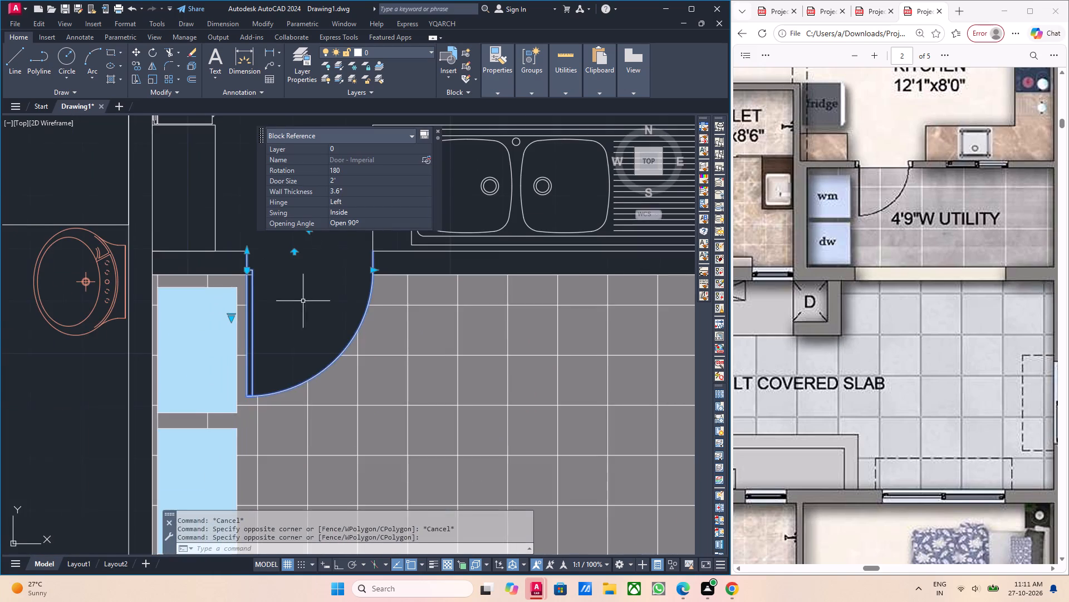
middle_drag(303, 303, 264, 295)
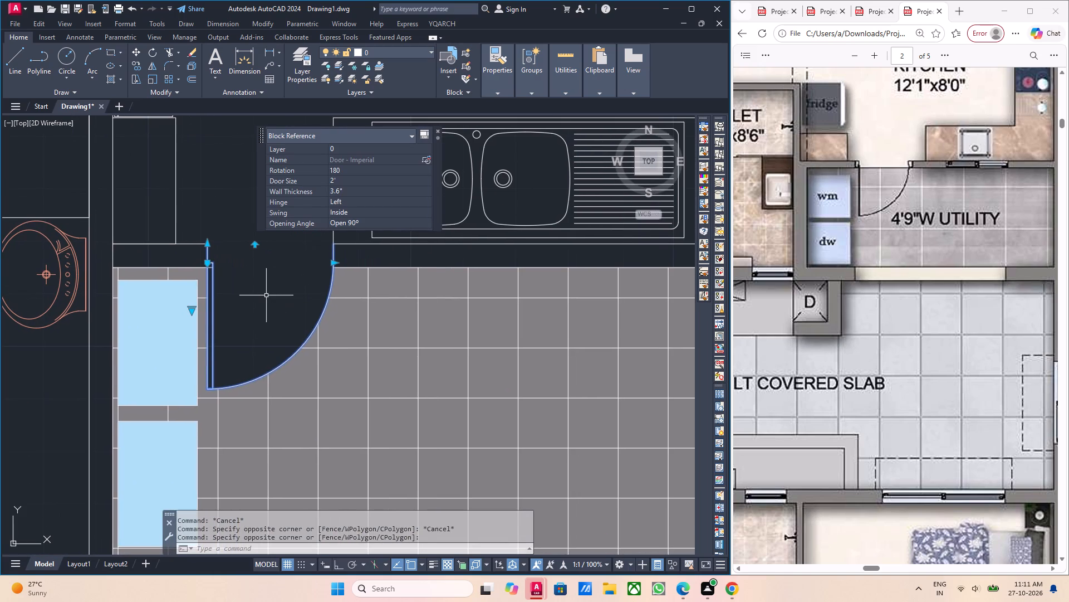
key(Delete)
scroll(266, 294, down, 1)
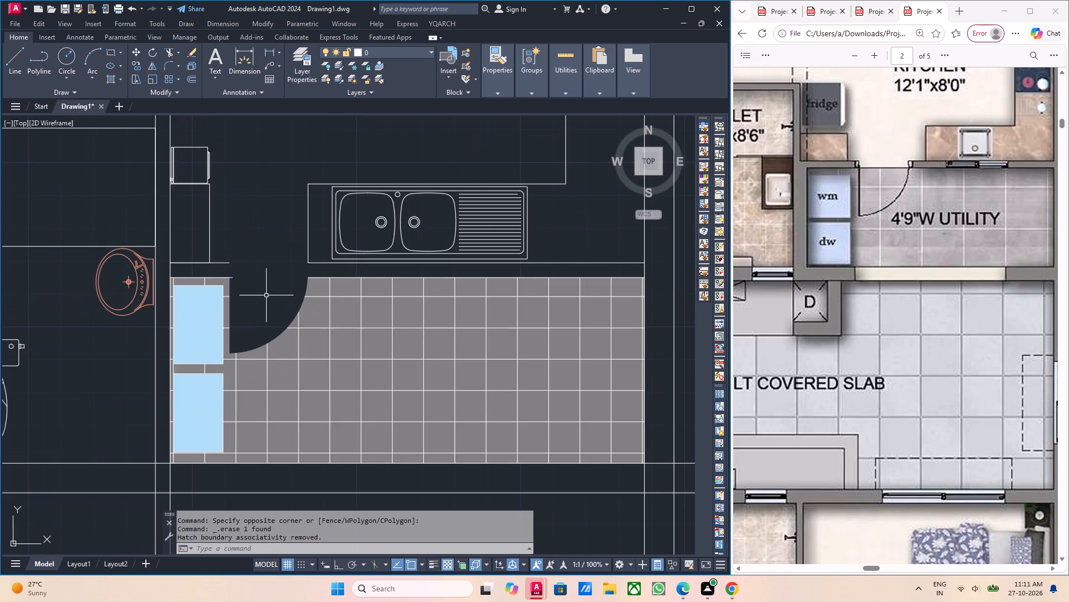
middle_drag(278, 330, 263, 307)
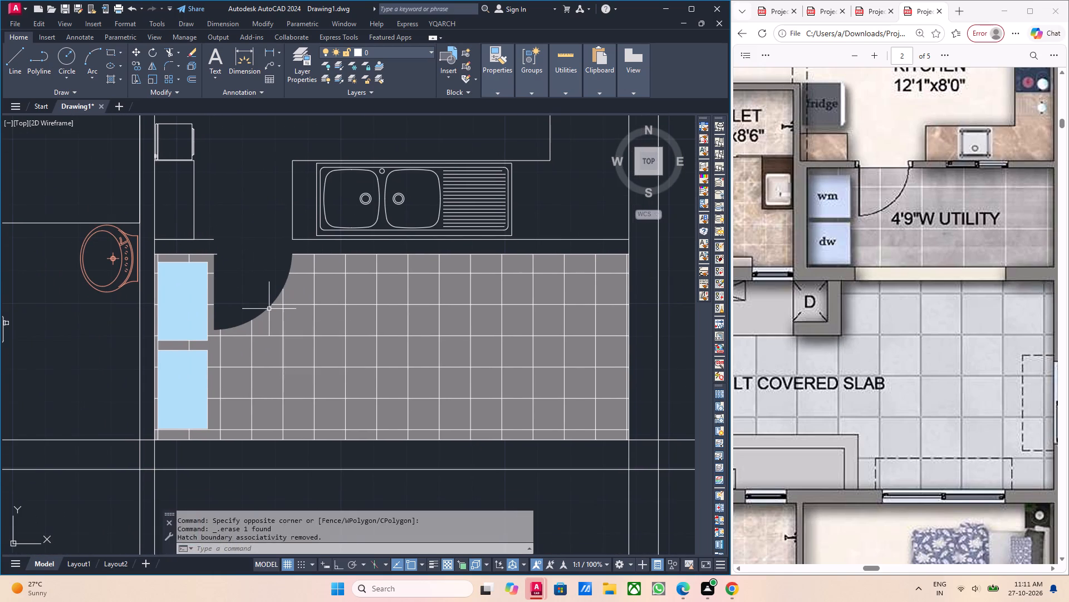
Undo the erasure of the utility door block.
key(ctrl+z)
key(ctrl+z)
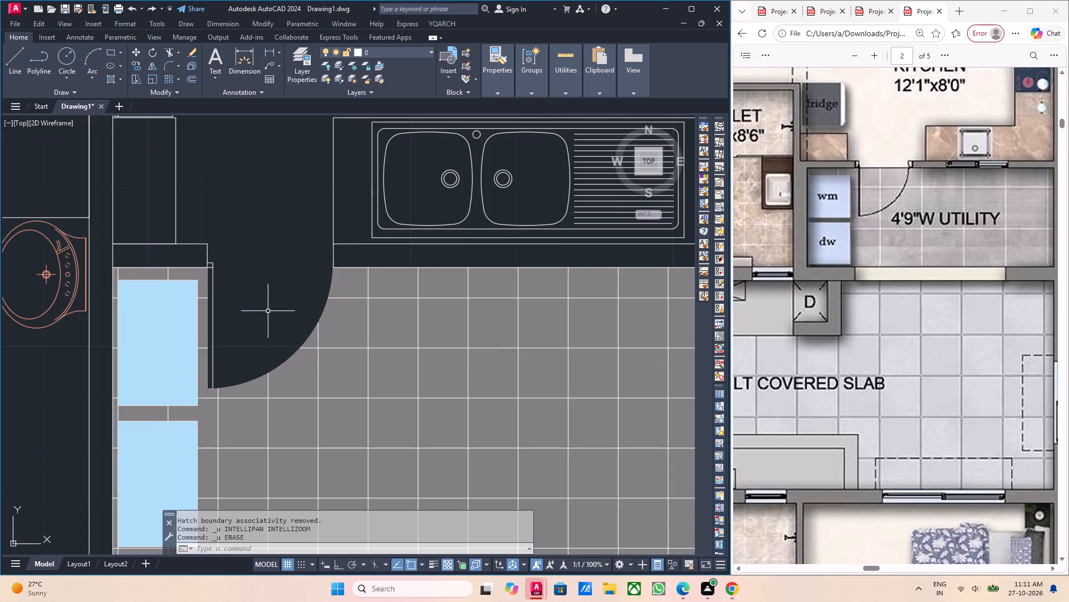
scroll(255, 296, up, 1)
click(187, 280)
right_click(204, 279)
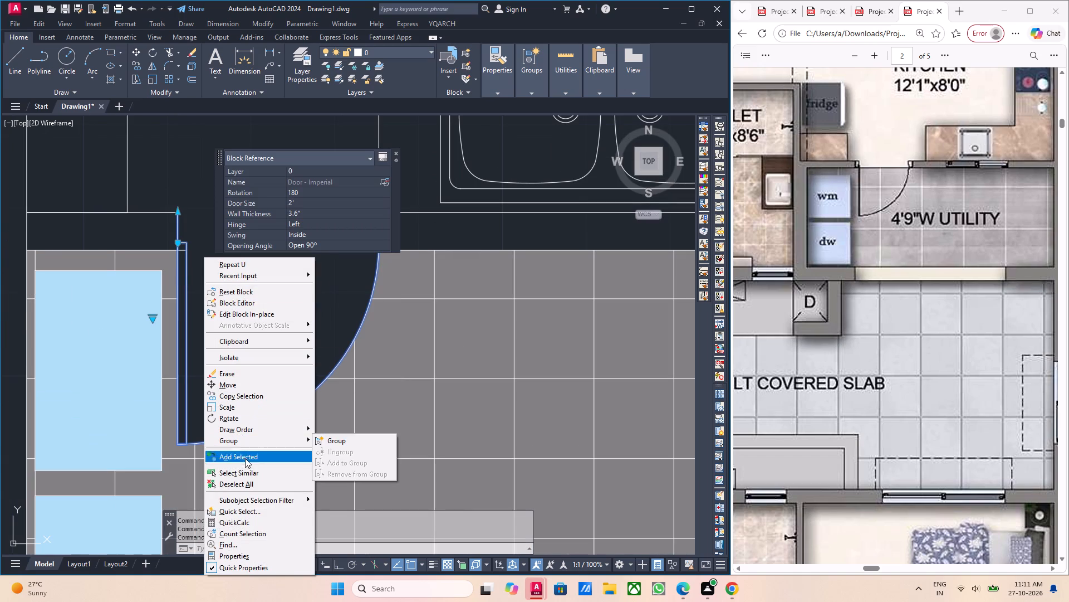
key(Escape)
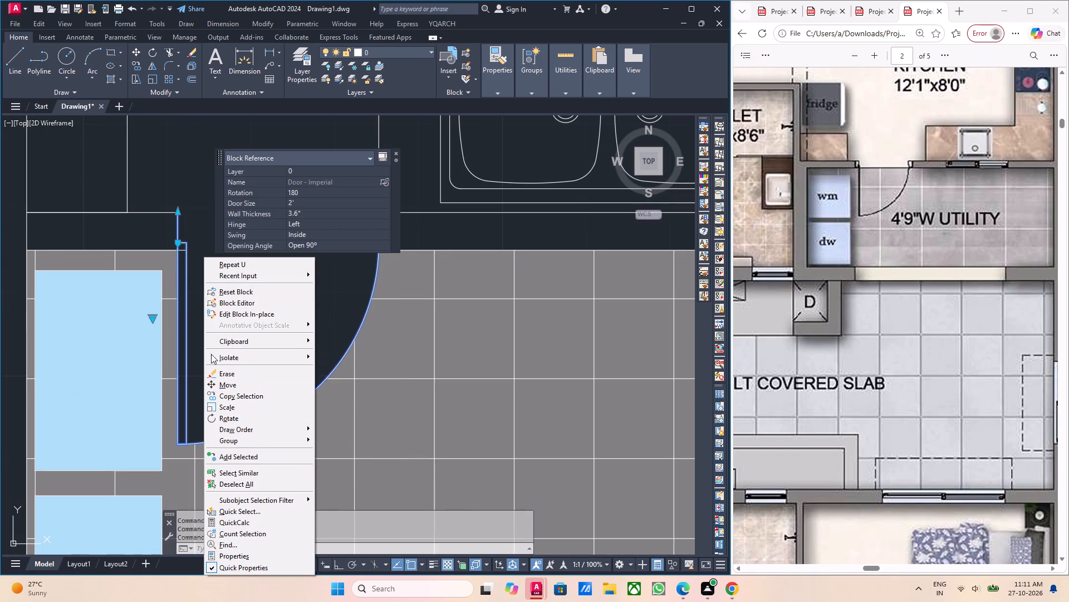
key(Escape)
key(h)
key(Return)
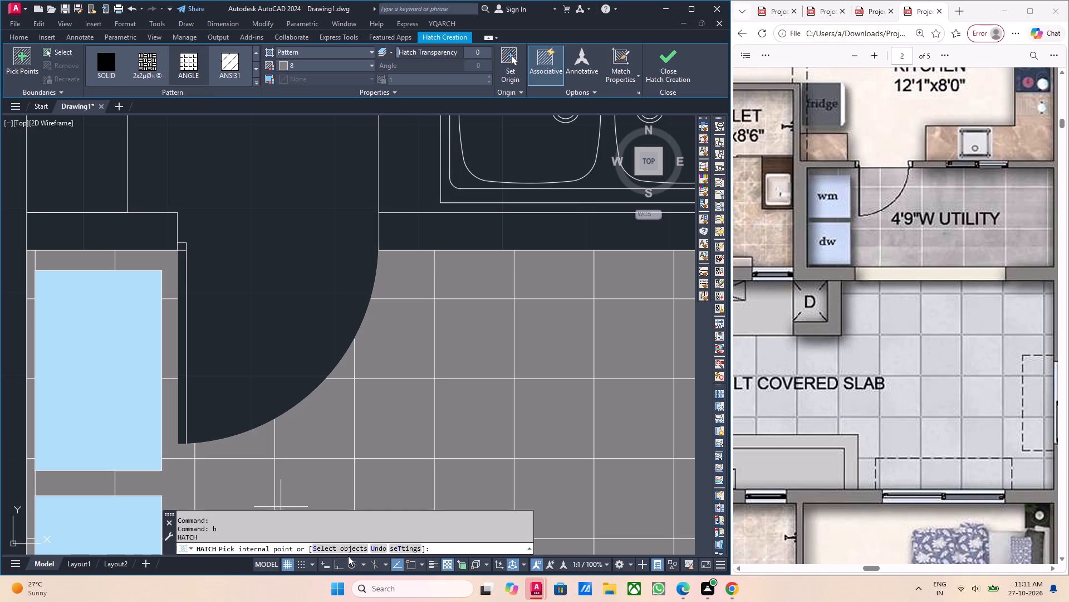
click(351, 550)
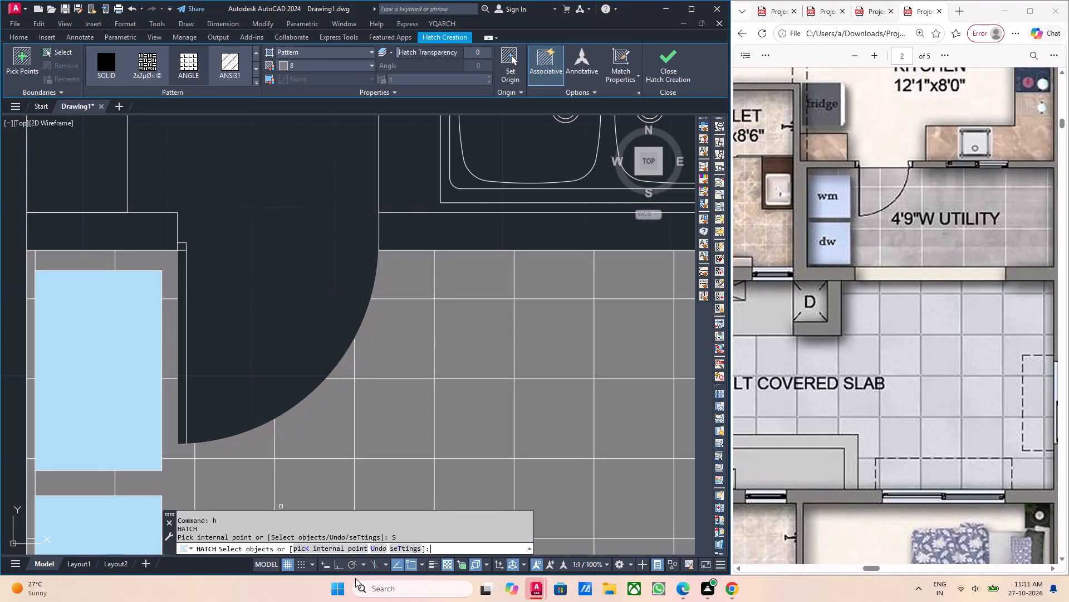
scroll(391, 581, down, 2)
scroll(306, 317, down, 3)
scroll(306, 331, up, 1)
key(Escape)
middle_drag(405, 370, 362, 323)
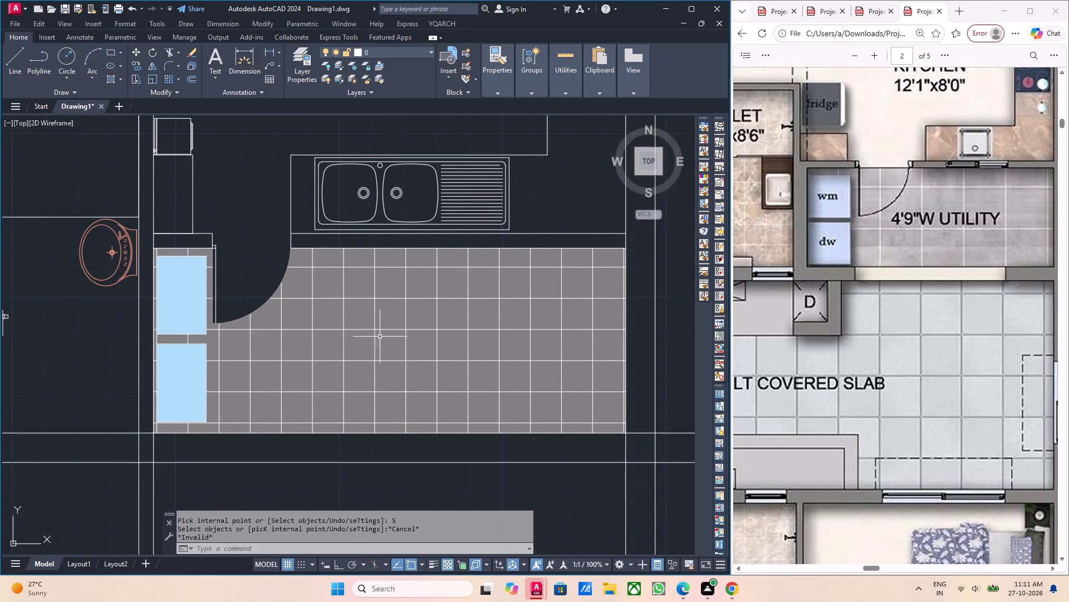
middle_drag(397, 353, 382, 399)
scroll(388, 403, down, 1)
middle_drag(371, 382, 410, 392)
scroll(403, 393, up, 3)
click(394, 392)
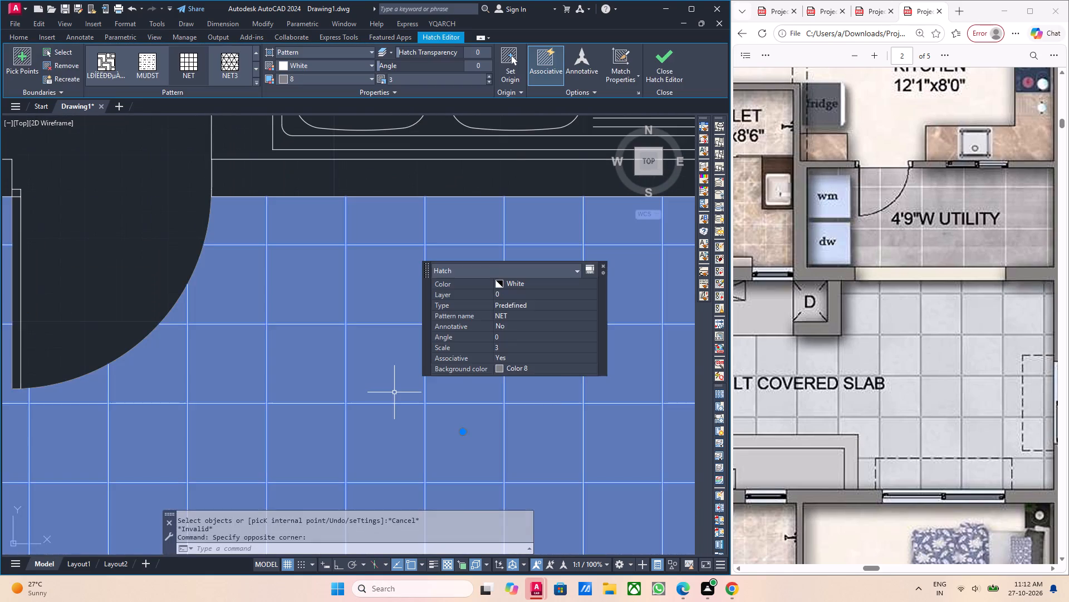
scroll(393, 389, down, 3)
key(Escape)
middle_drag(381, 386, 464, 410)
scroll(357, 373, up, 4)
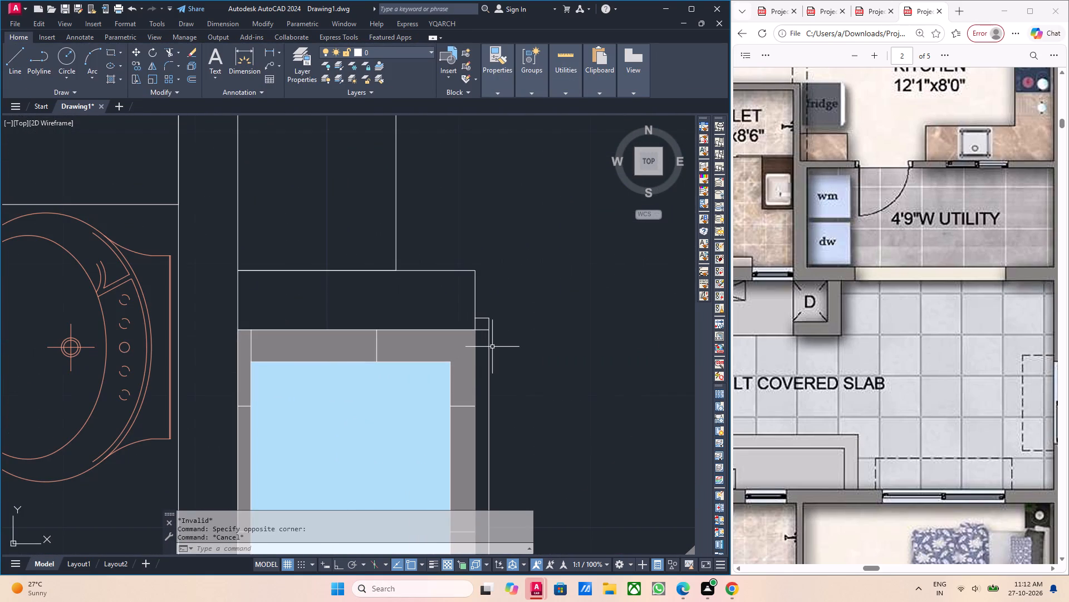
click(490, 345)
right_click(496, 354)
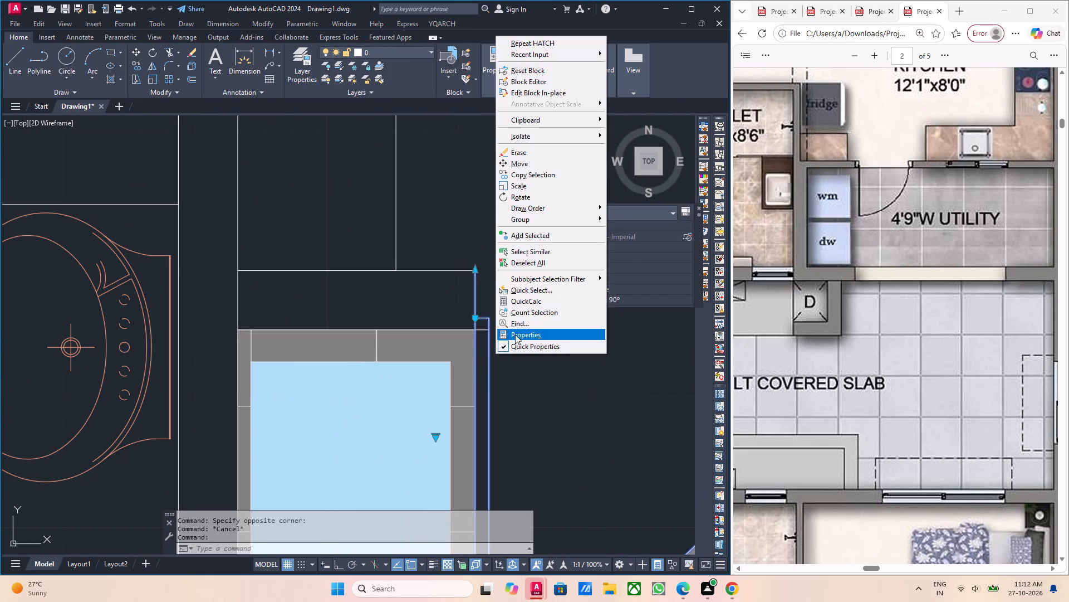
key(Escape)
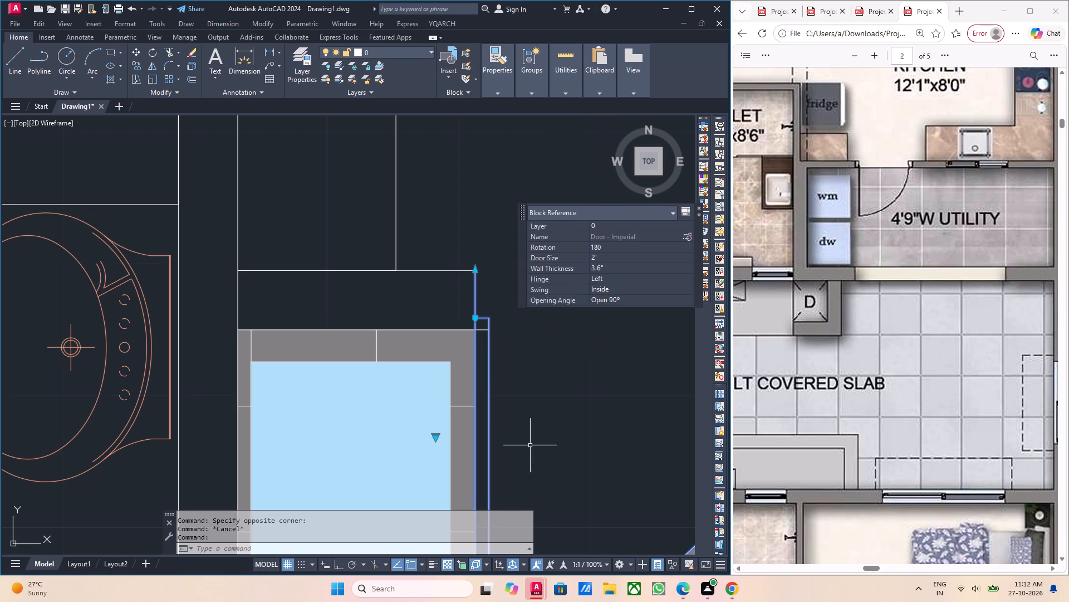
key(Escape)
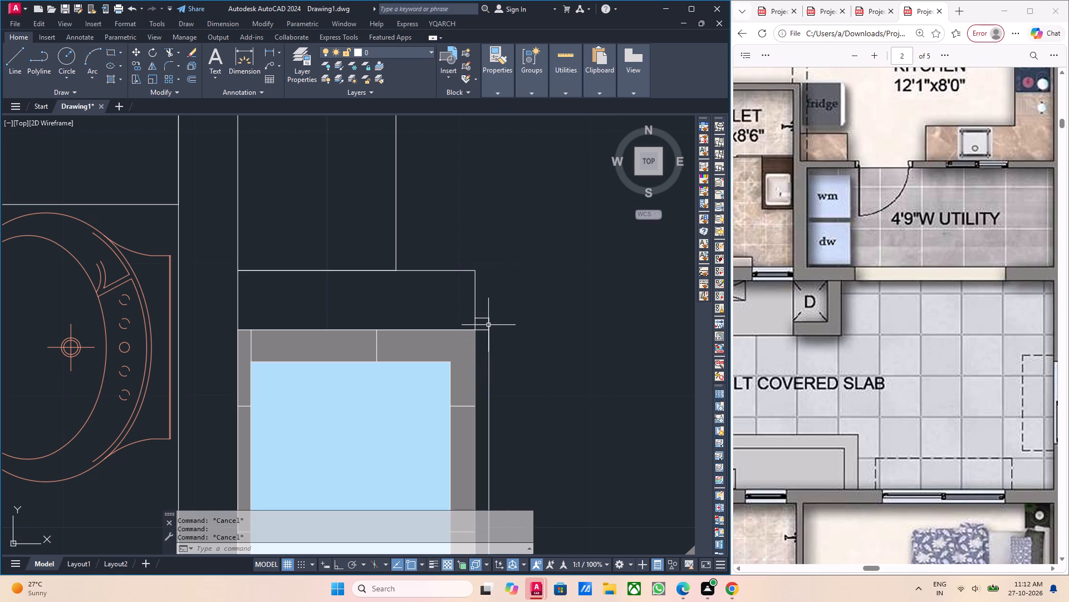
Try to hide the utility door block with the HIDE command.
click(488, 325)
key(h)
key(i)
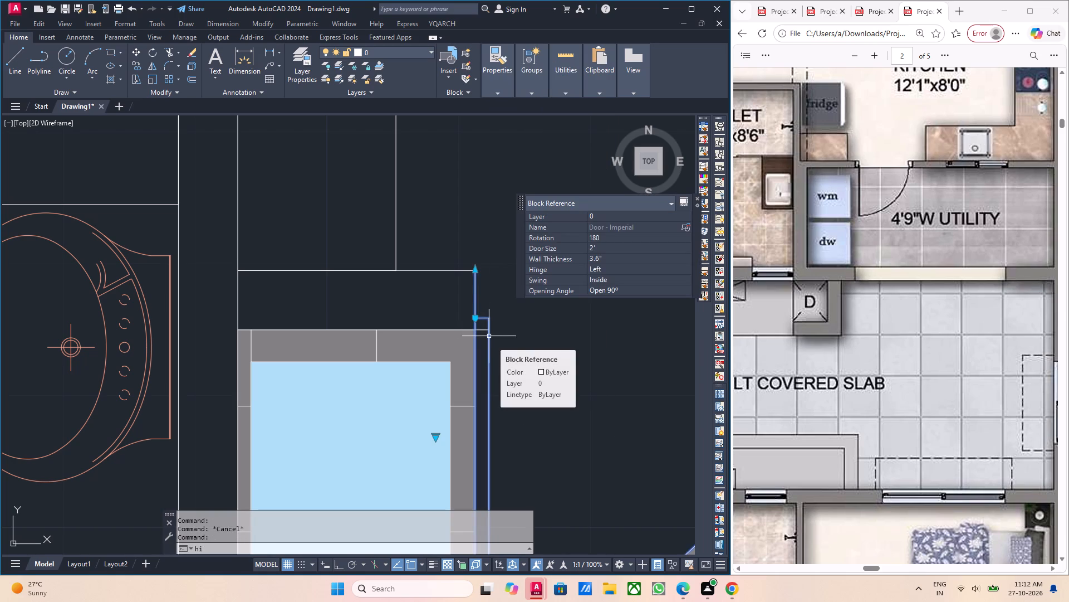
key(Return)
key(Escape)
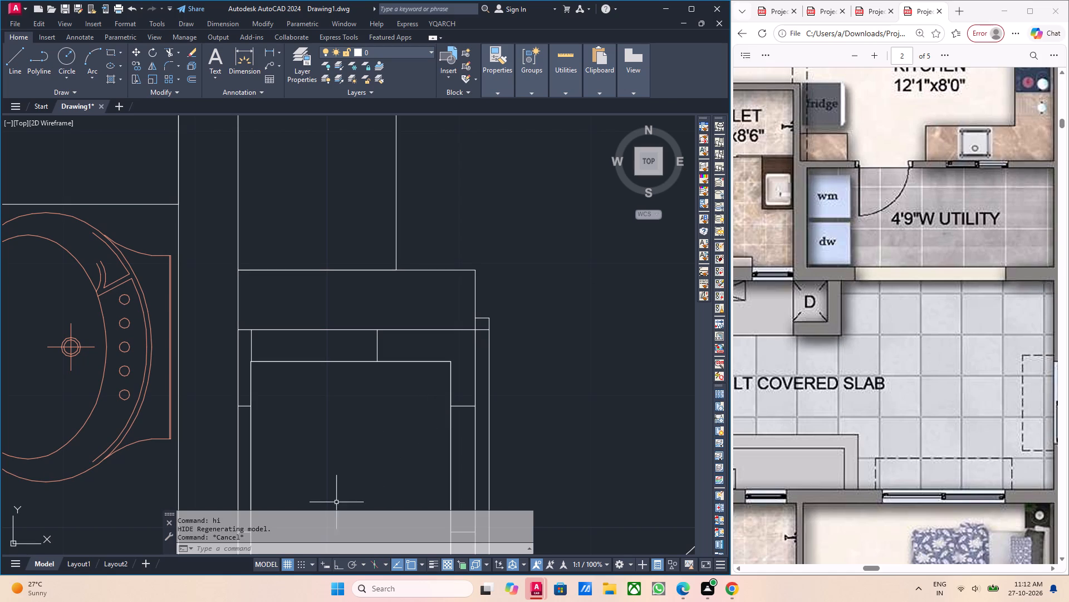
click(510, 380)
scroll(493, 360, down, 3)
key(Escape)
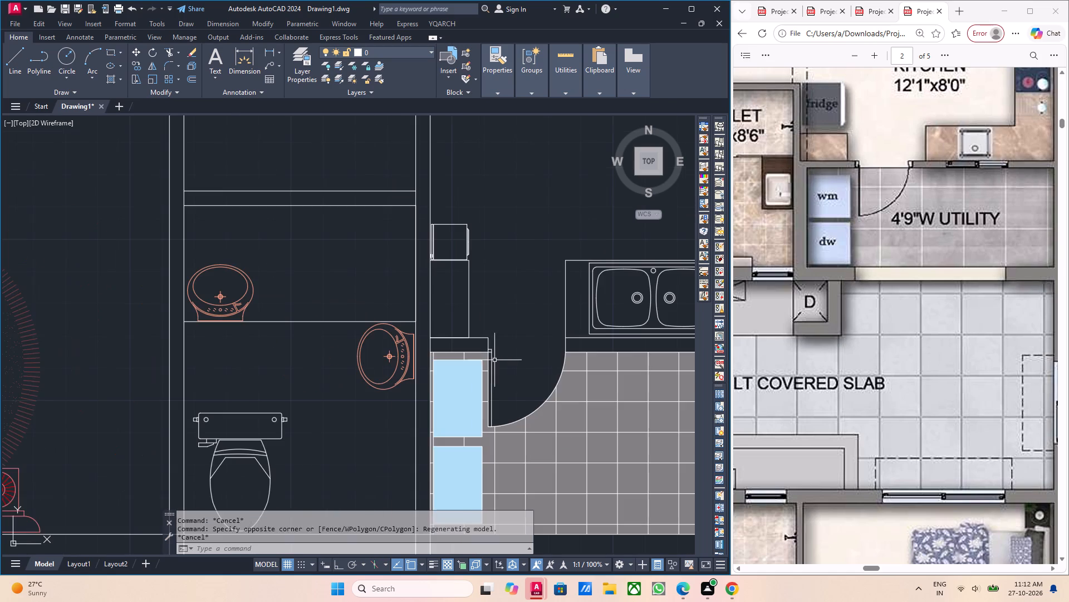
Hide the door block between the kitchen and the utility with the HIDEOBJECTS command.
scroll(494, 360, up, 3)
click(482, 350)
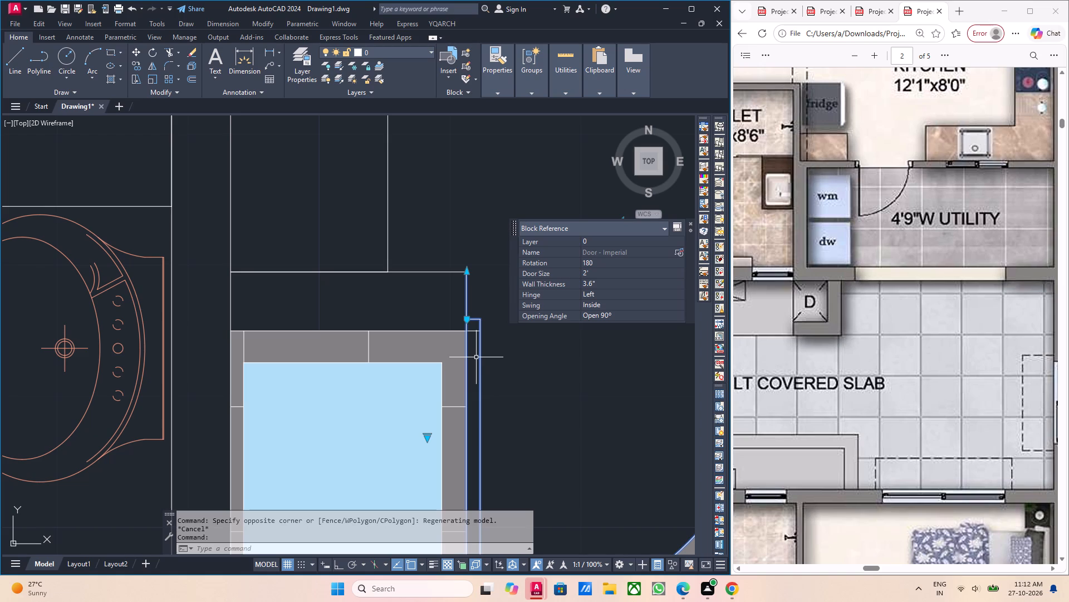
text(hi)
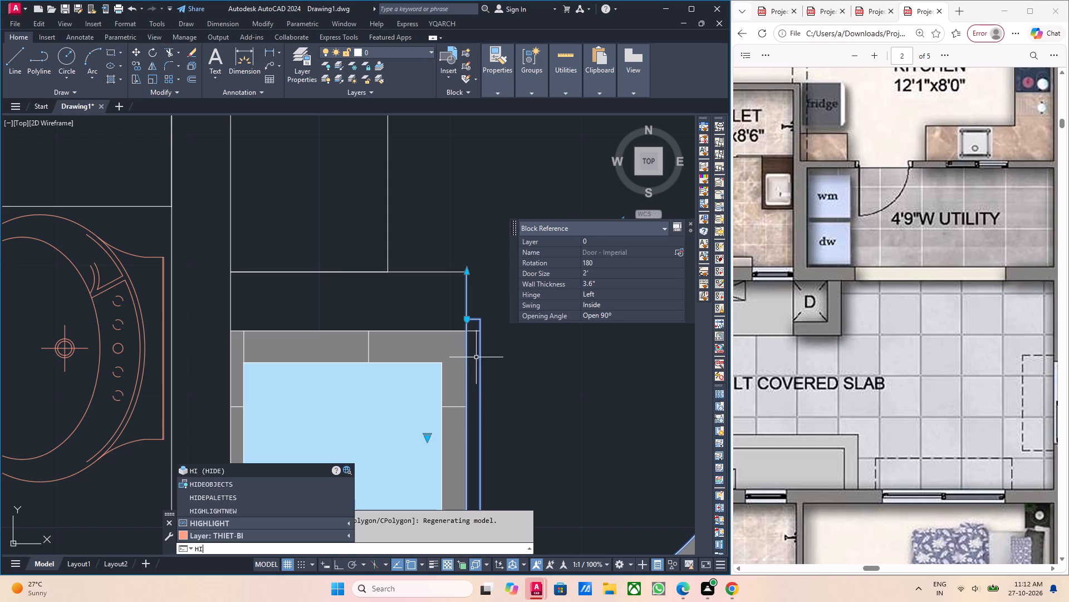
click(217, 484)
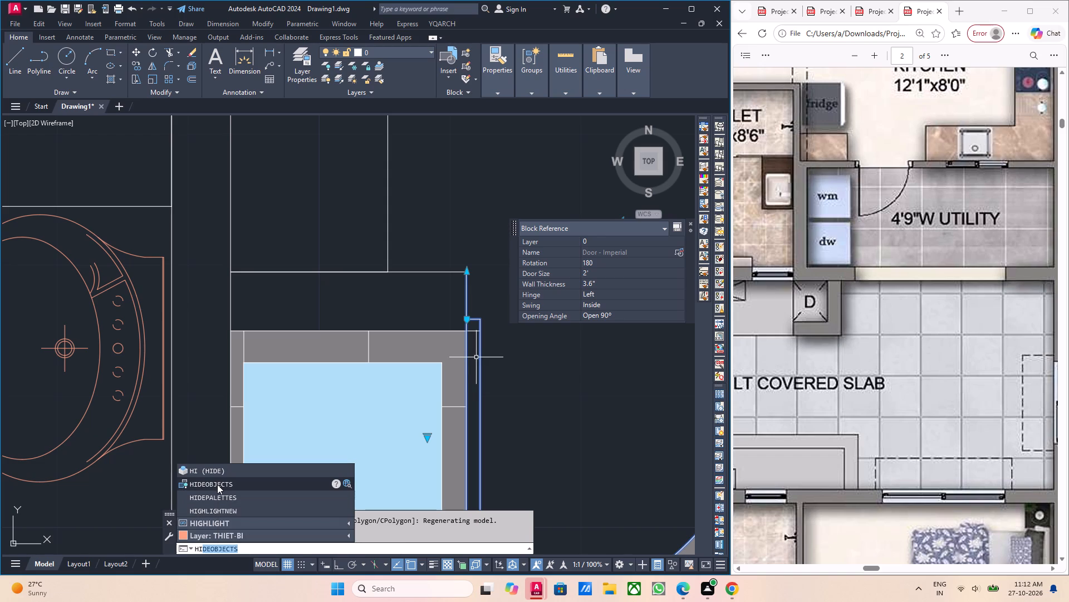
Erase the utility floor's grey NET tile hatch.
scroll(428, 482, down, 3)
middle_drag(453, 475, 428, 409)
scroll(442, 418, up, 3)
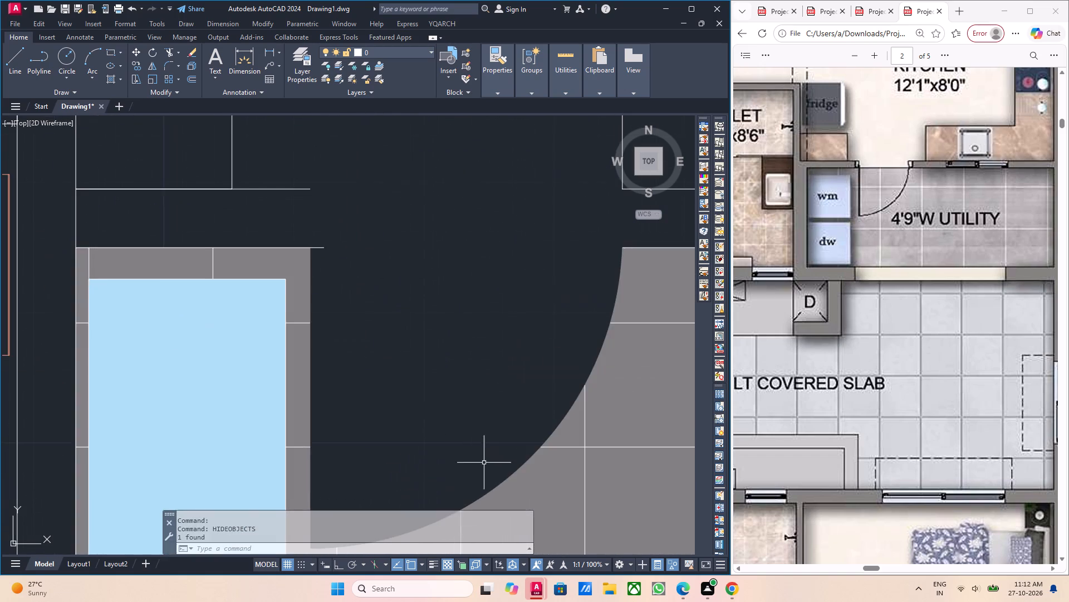
middle_drag(515, 477, 366, 293)
click(423, 320)
scroll(472, 375, down, 3)
middle_drag(513, 399, 426, 400)
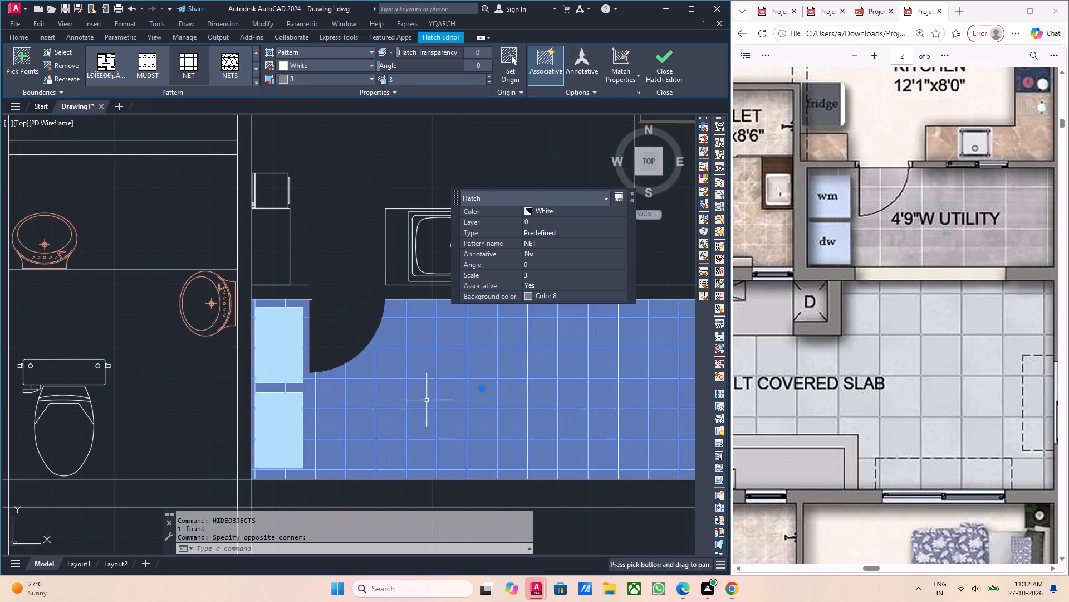
middle_drag(451, 411, 435, 411)
key(Delete)
middle_drag(452, 419, 433, 415)
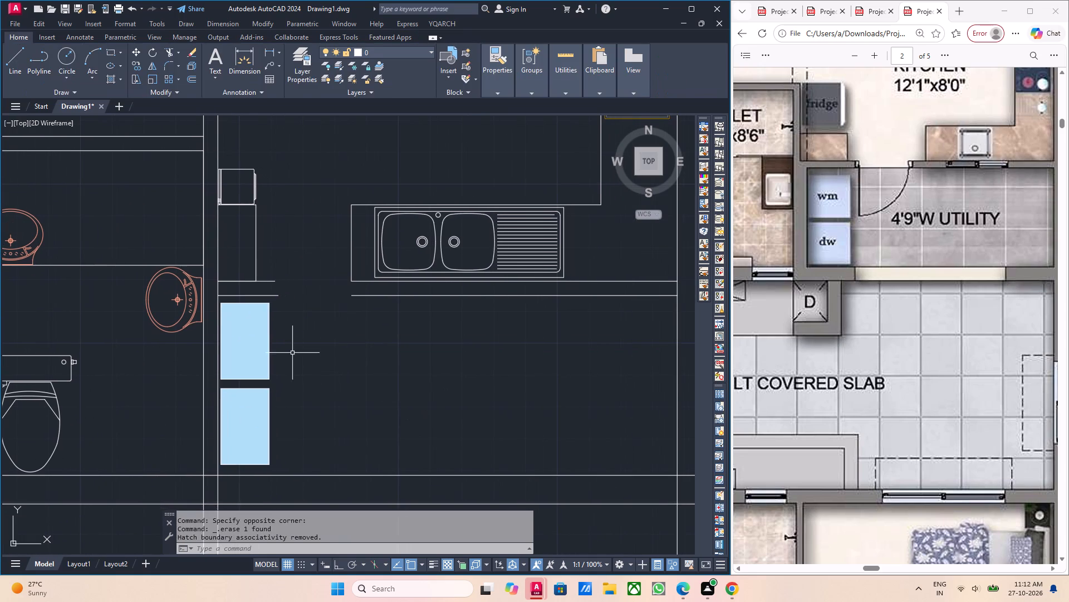
Stretch the utility-side wall line across the door opening to meet the wall line below the kitchen sink.
middle_click(302, 348)
scroll(288, 309, up, 3)
click(242, 261)
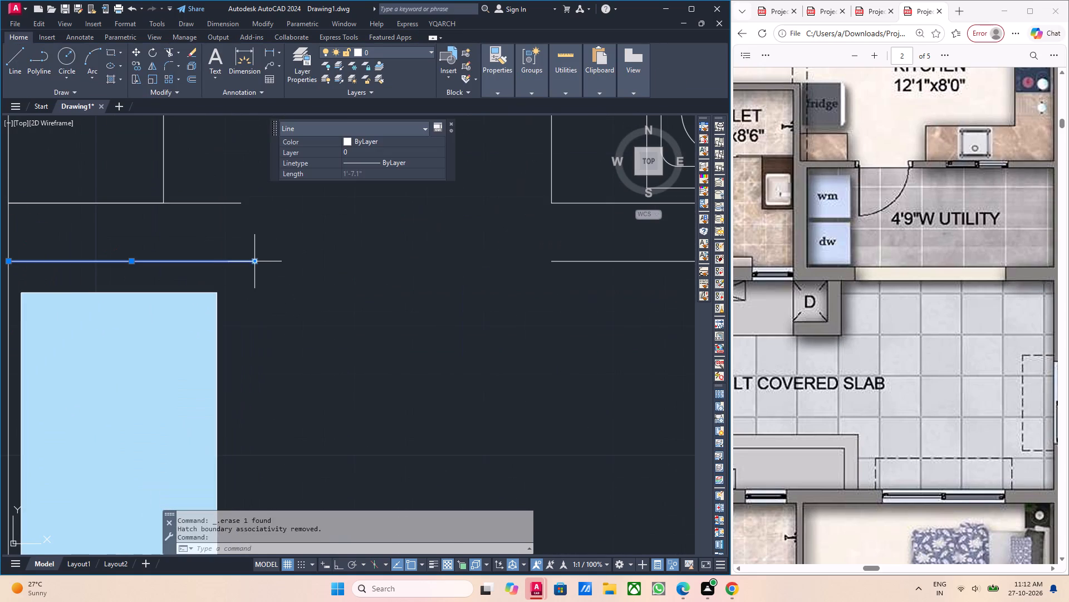
click(254, 261)
click(550, 260)
scroll(563, 303, down, 3)
key(Escape)
middle_drag(572, 360, 517, 321)
key(Escape)
middle_drag(487, 327, 453, 325)
middle_drag(464, 338, 420, 328)
middle_drag(454, 336, 449, 336)
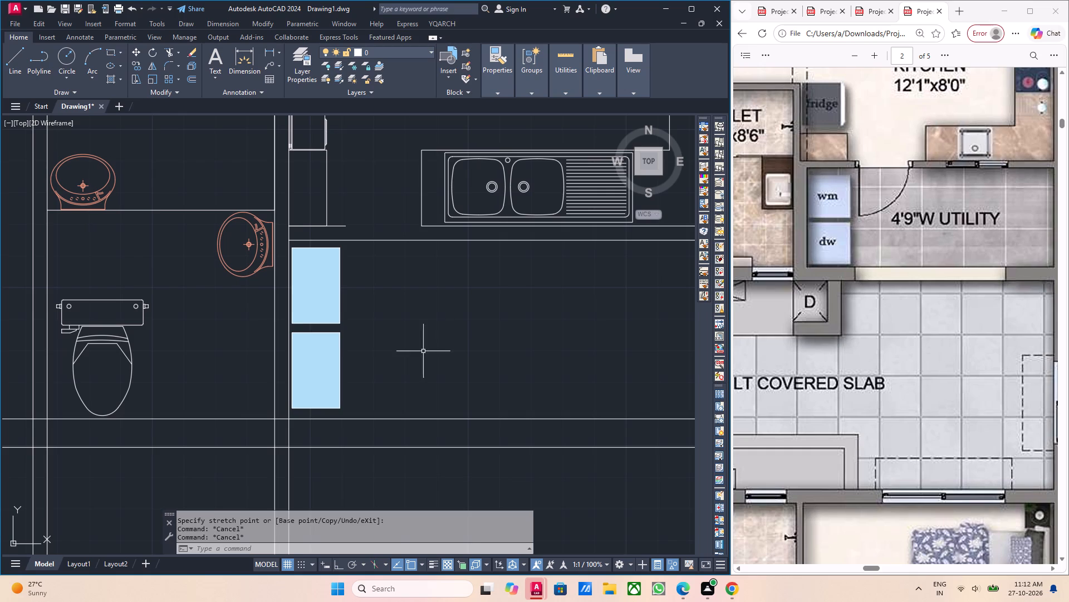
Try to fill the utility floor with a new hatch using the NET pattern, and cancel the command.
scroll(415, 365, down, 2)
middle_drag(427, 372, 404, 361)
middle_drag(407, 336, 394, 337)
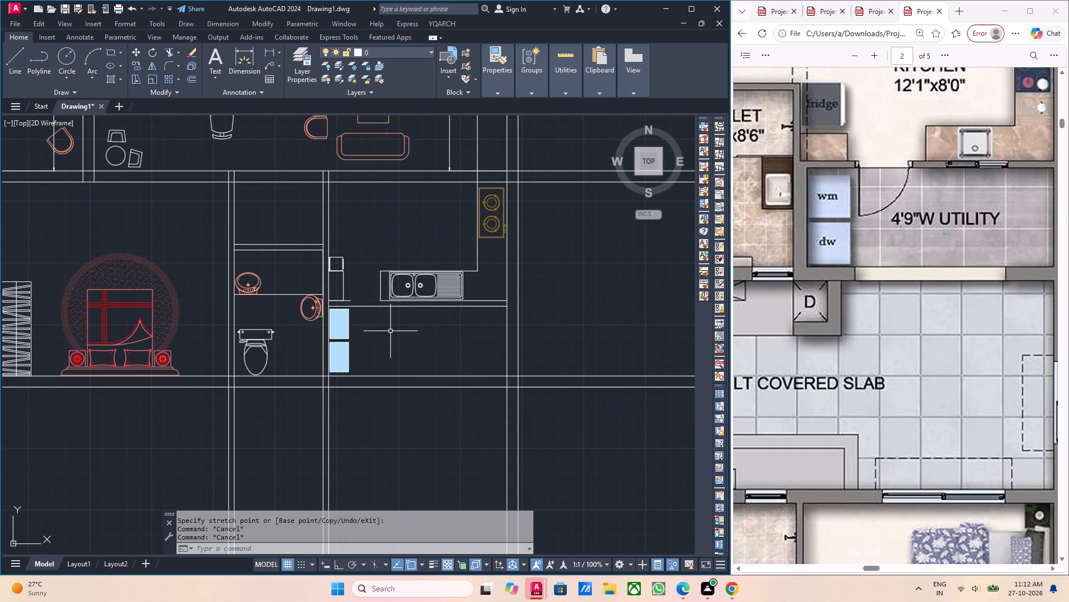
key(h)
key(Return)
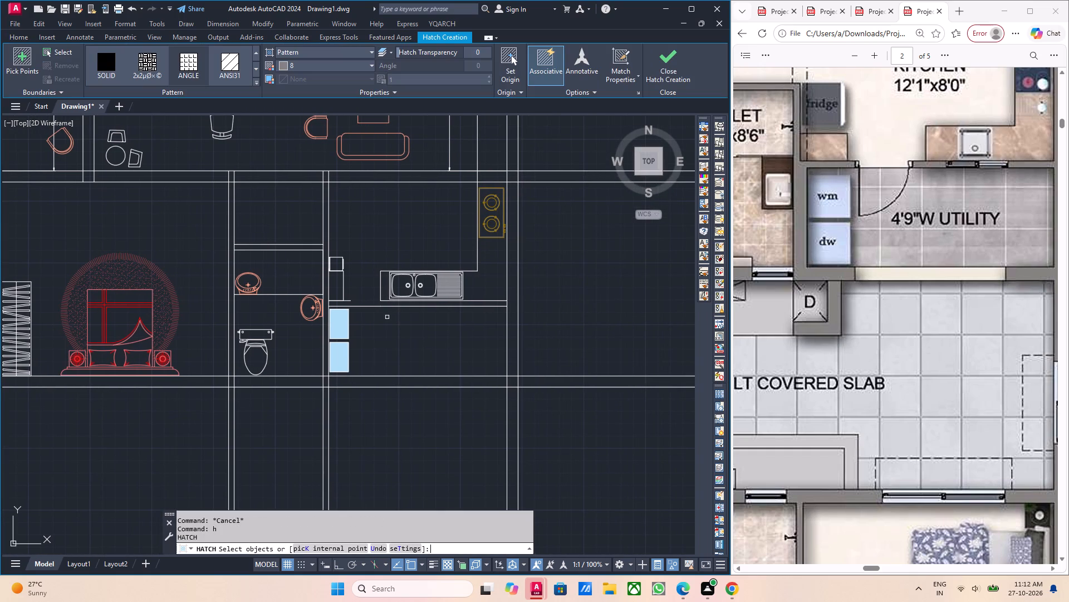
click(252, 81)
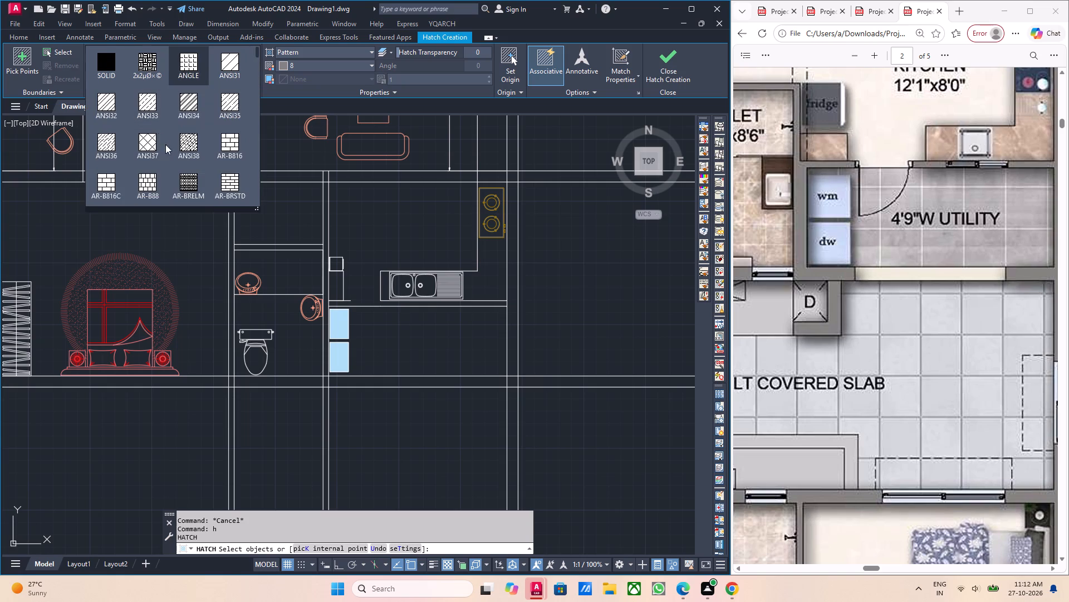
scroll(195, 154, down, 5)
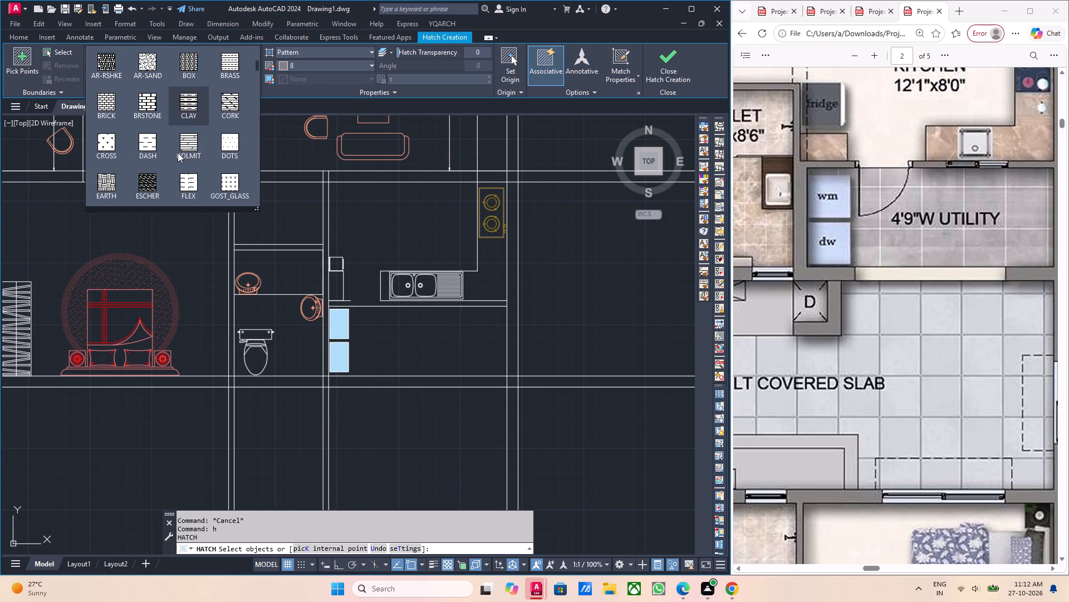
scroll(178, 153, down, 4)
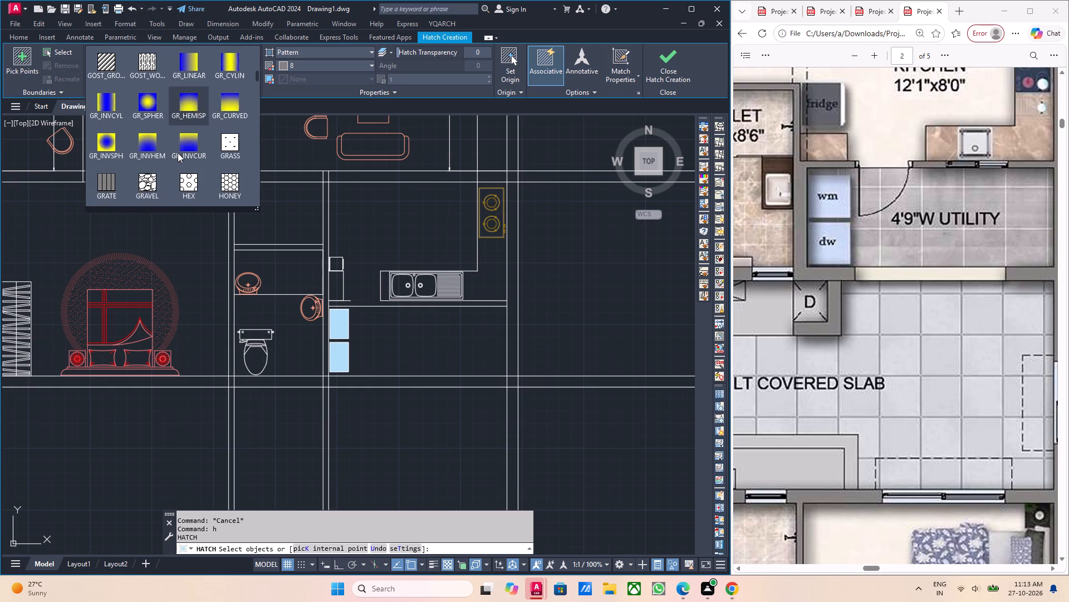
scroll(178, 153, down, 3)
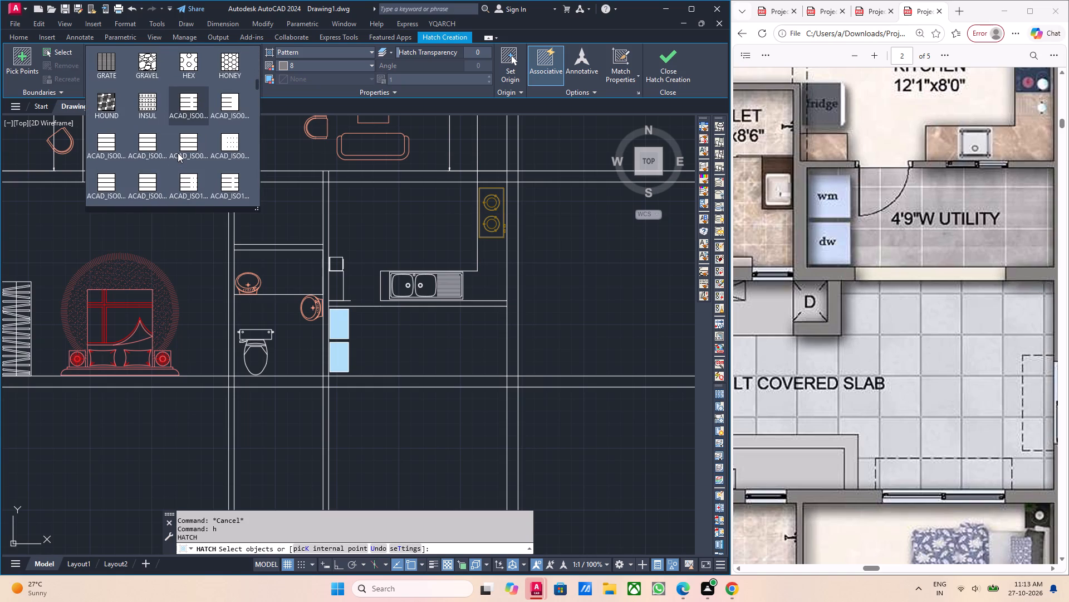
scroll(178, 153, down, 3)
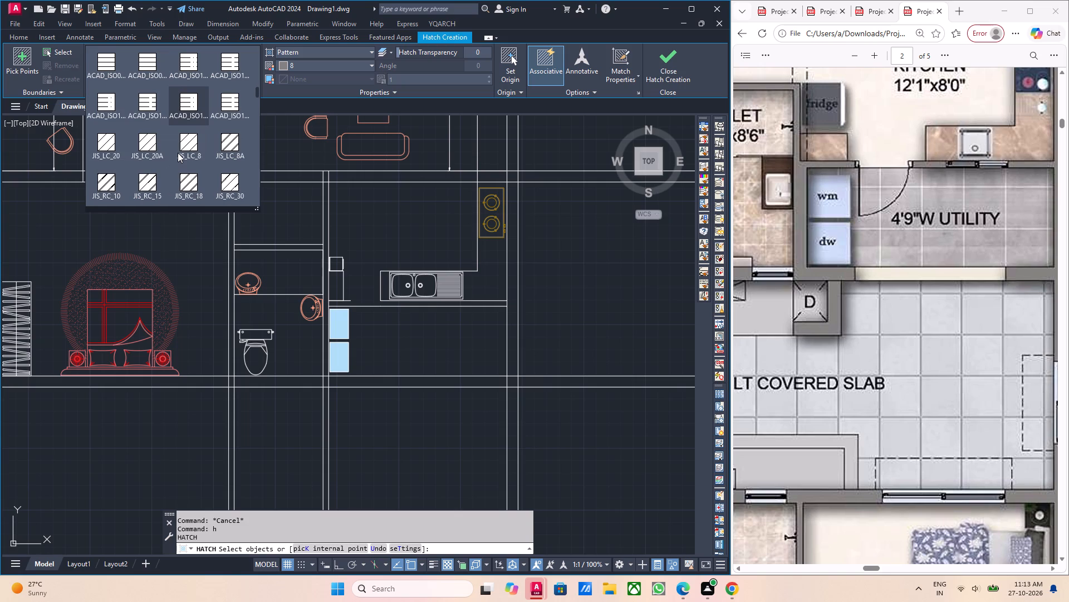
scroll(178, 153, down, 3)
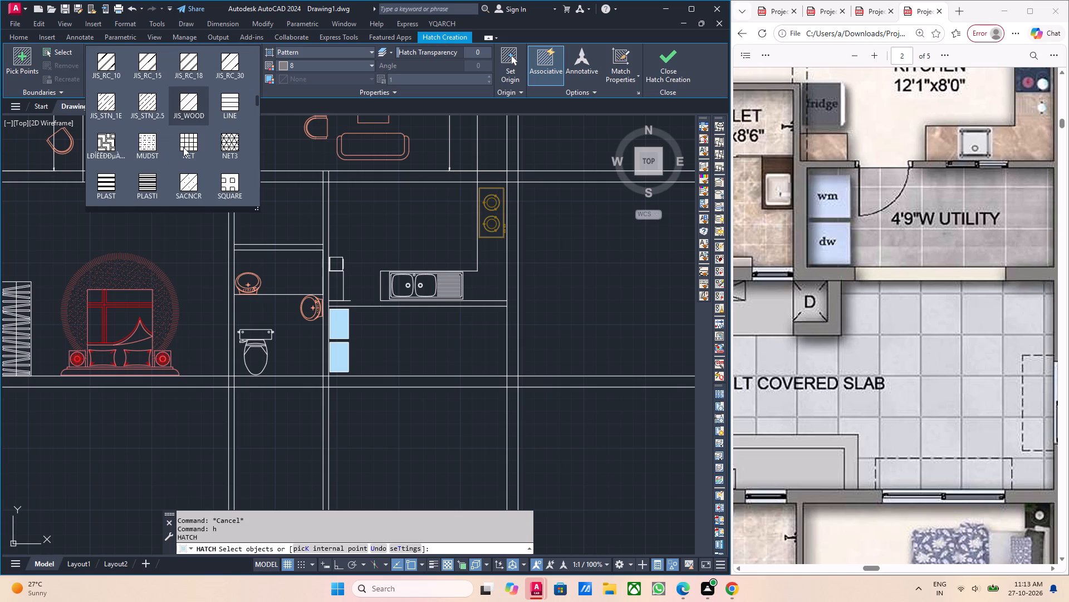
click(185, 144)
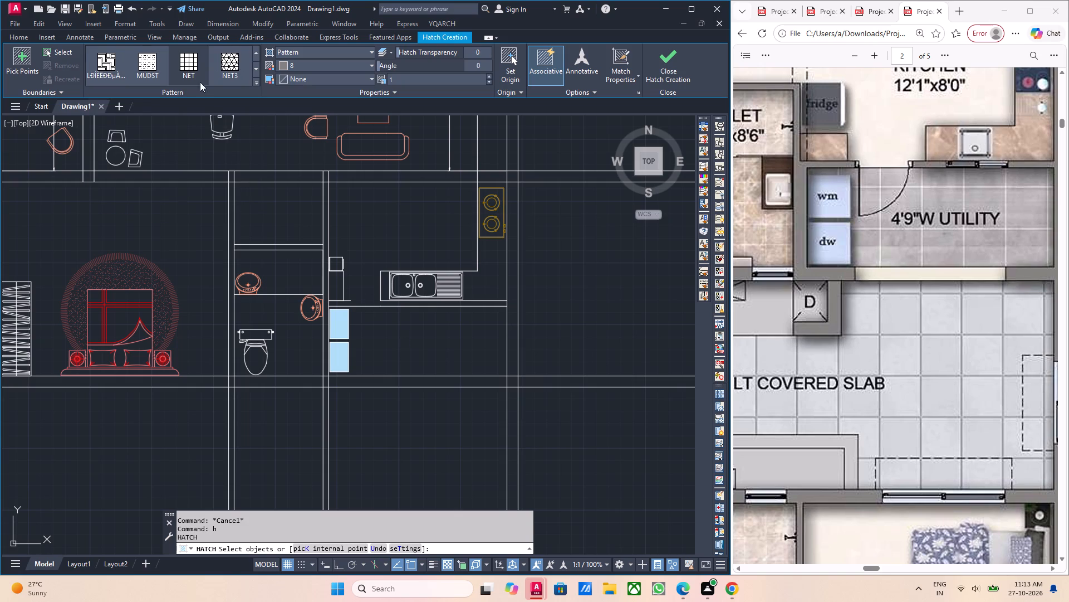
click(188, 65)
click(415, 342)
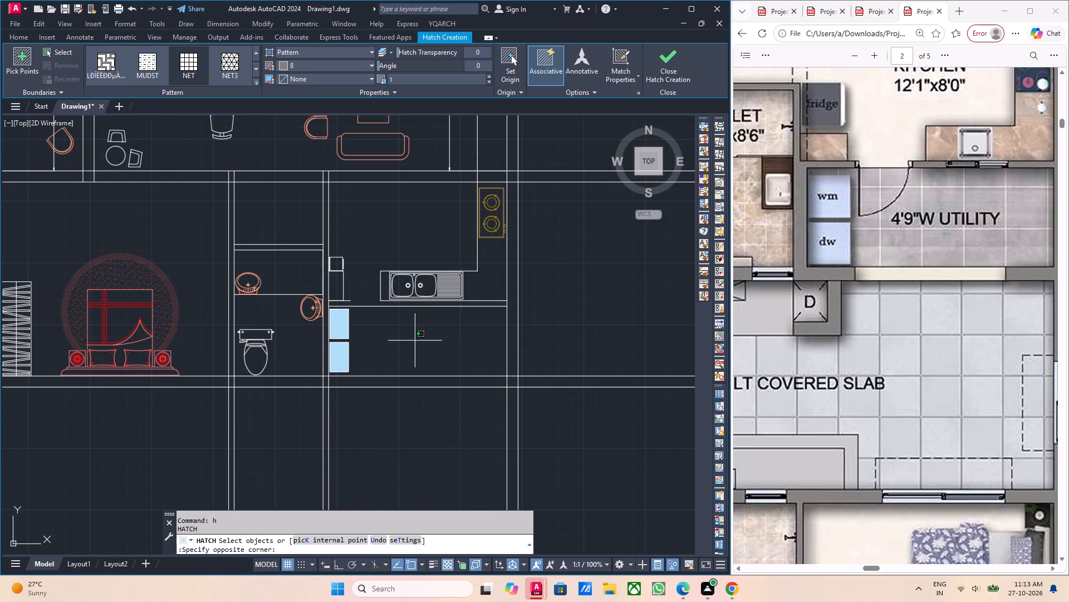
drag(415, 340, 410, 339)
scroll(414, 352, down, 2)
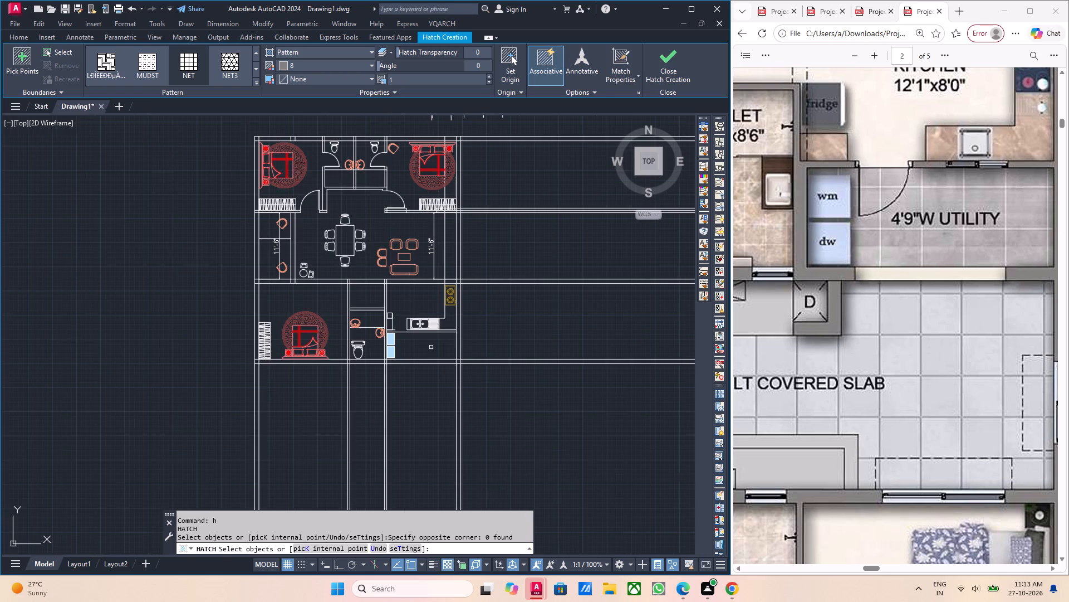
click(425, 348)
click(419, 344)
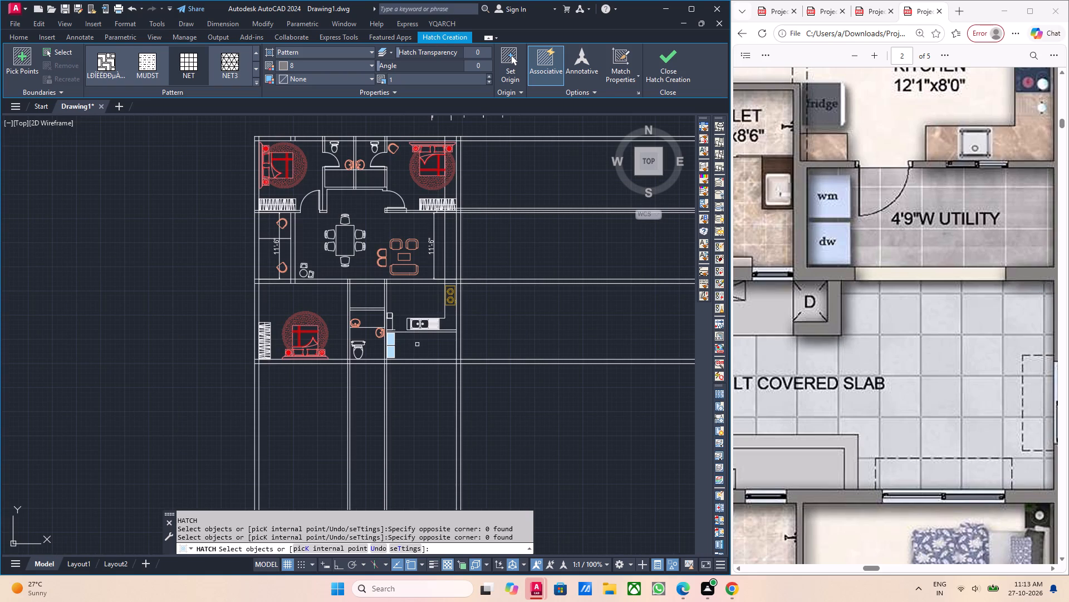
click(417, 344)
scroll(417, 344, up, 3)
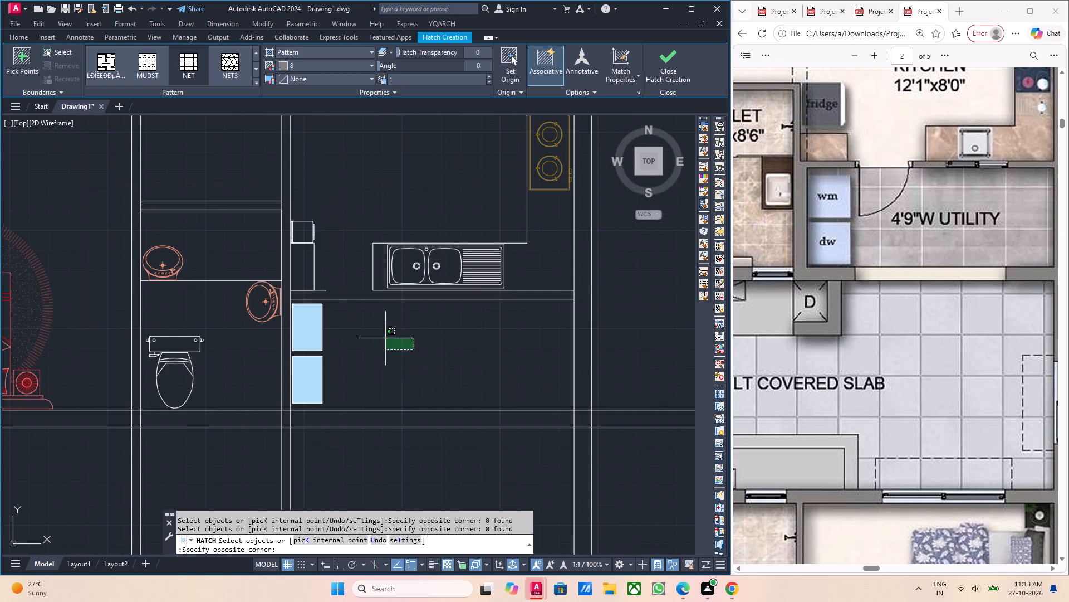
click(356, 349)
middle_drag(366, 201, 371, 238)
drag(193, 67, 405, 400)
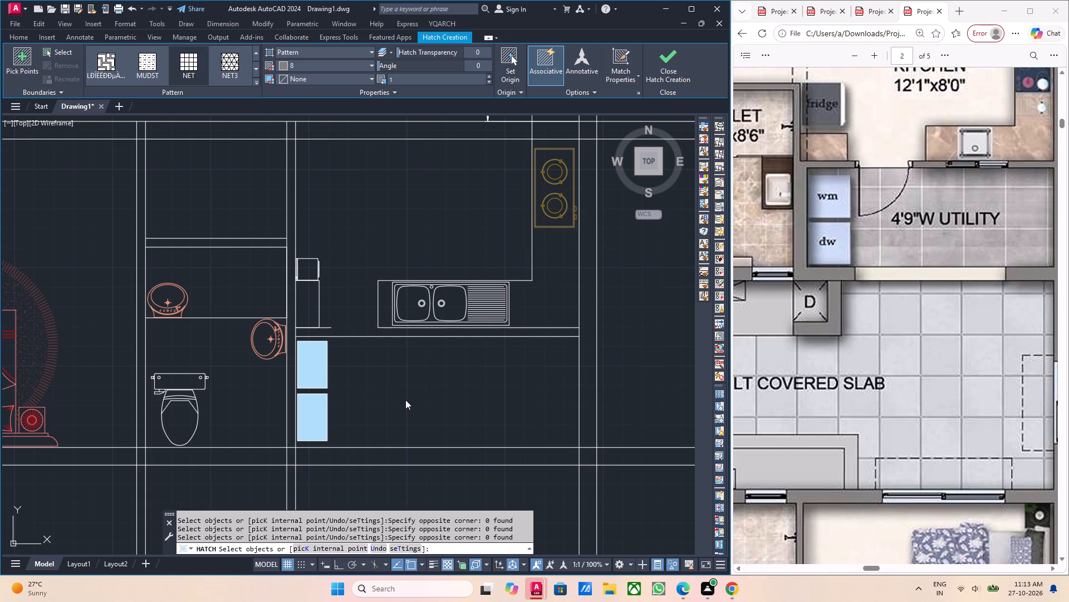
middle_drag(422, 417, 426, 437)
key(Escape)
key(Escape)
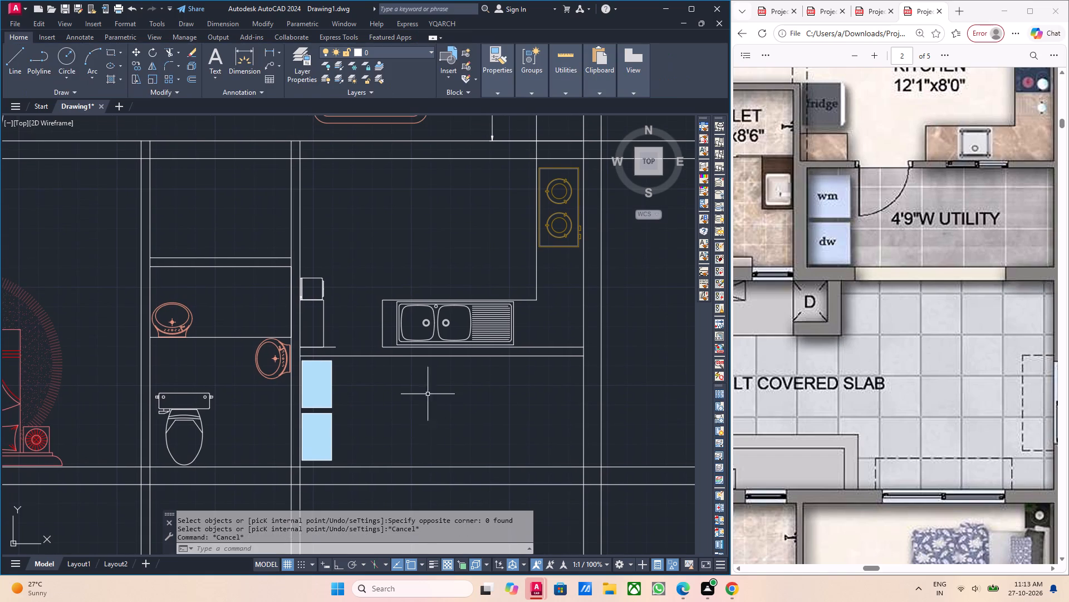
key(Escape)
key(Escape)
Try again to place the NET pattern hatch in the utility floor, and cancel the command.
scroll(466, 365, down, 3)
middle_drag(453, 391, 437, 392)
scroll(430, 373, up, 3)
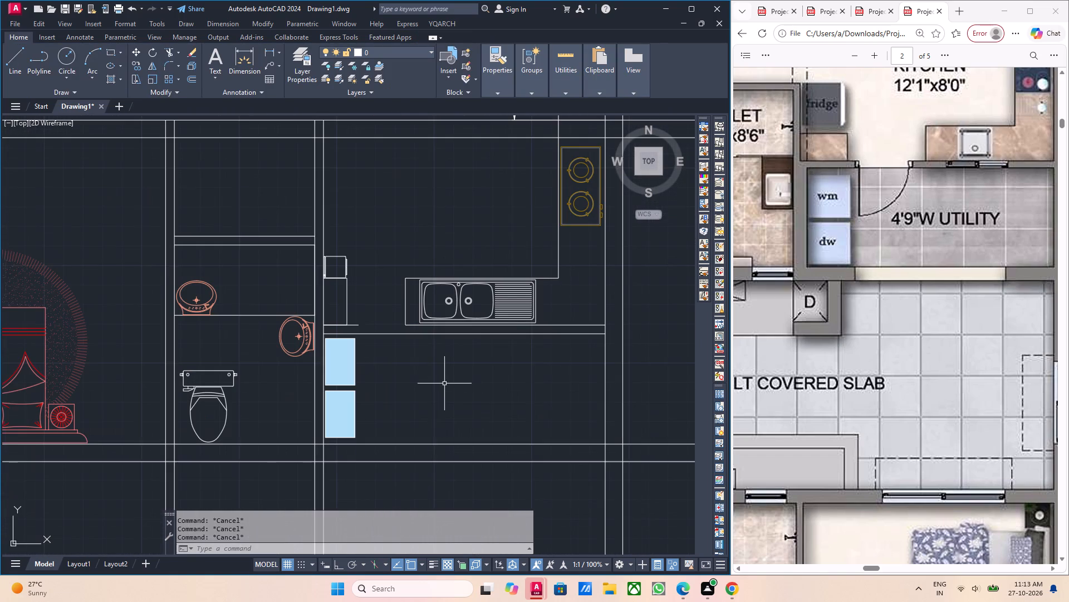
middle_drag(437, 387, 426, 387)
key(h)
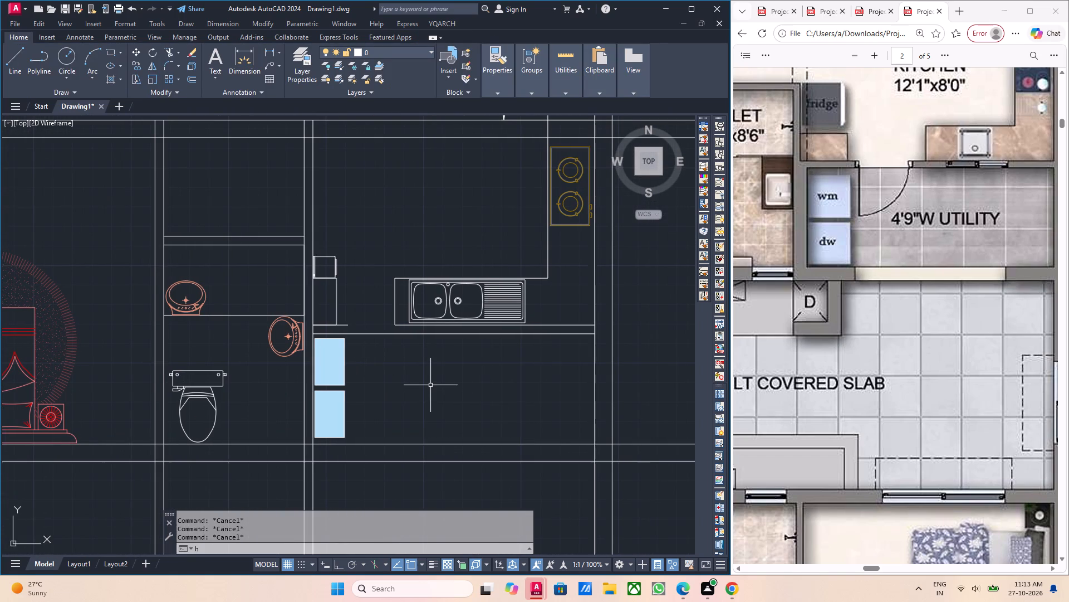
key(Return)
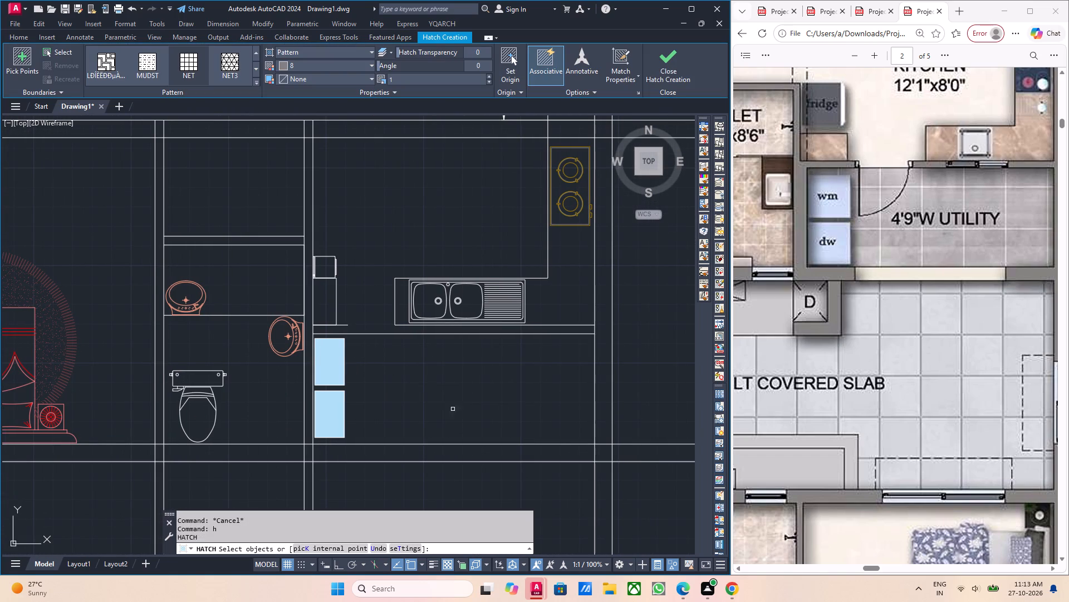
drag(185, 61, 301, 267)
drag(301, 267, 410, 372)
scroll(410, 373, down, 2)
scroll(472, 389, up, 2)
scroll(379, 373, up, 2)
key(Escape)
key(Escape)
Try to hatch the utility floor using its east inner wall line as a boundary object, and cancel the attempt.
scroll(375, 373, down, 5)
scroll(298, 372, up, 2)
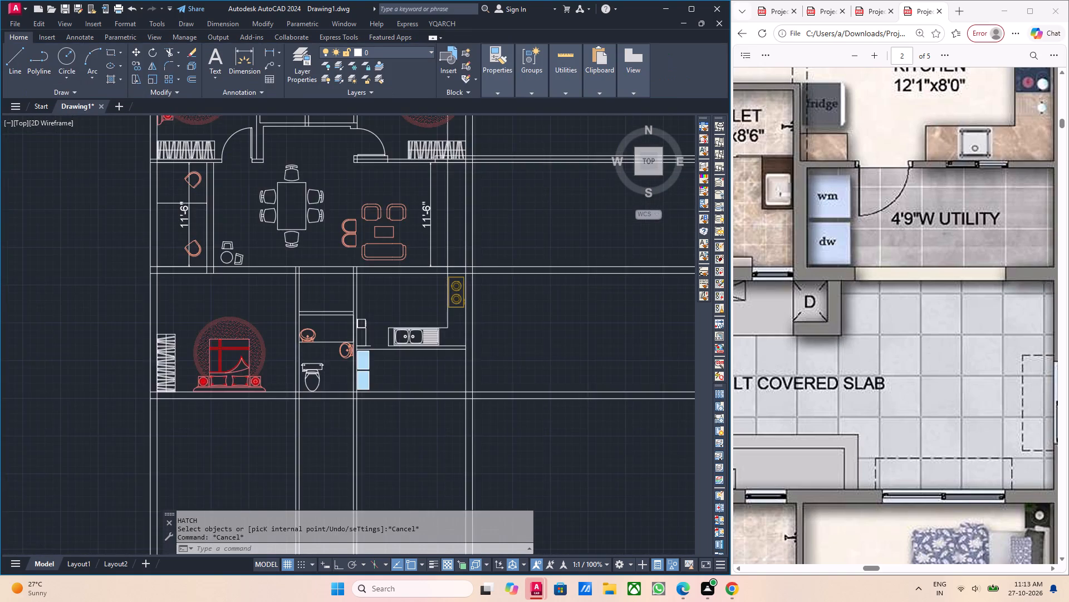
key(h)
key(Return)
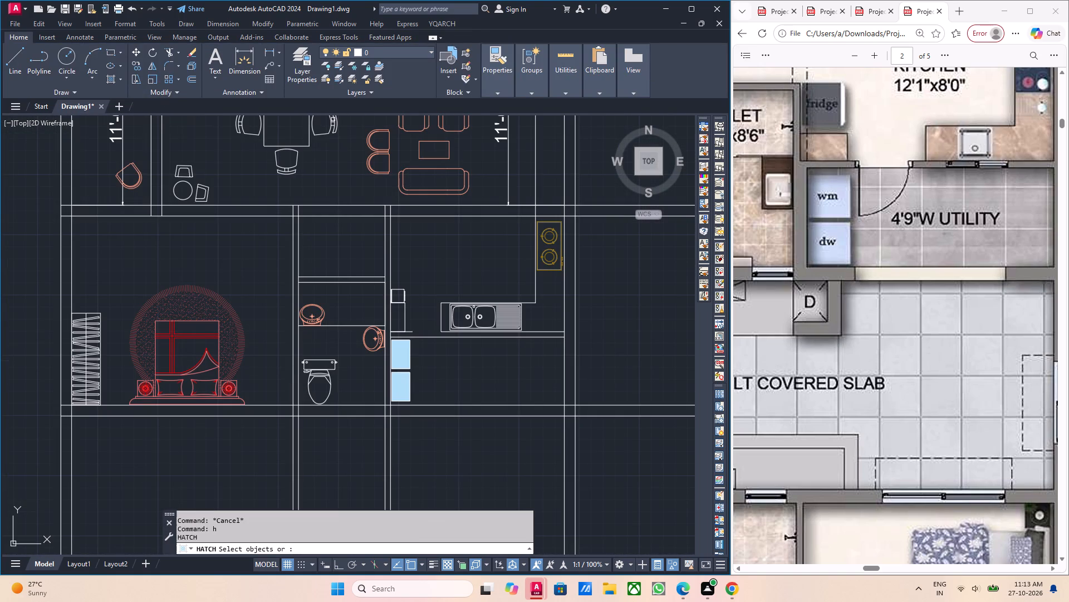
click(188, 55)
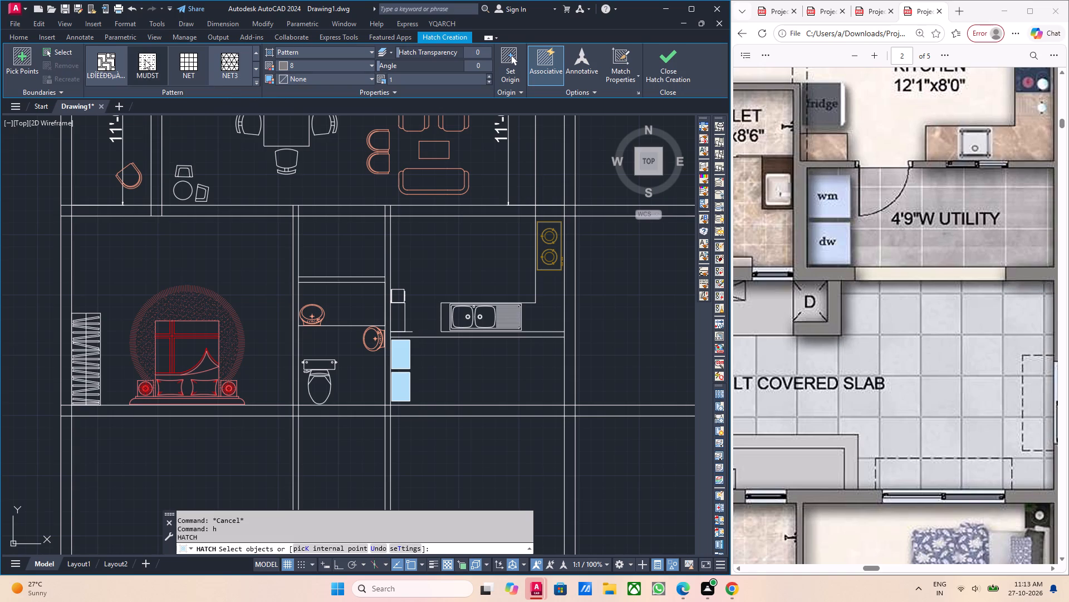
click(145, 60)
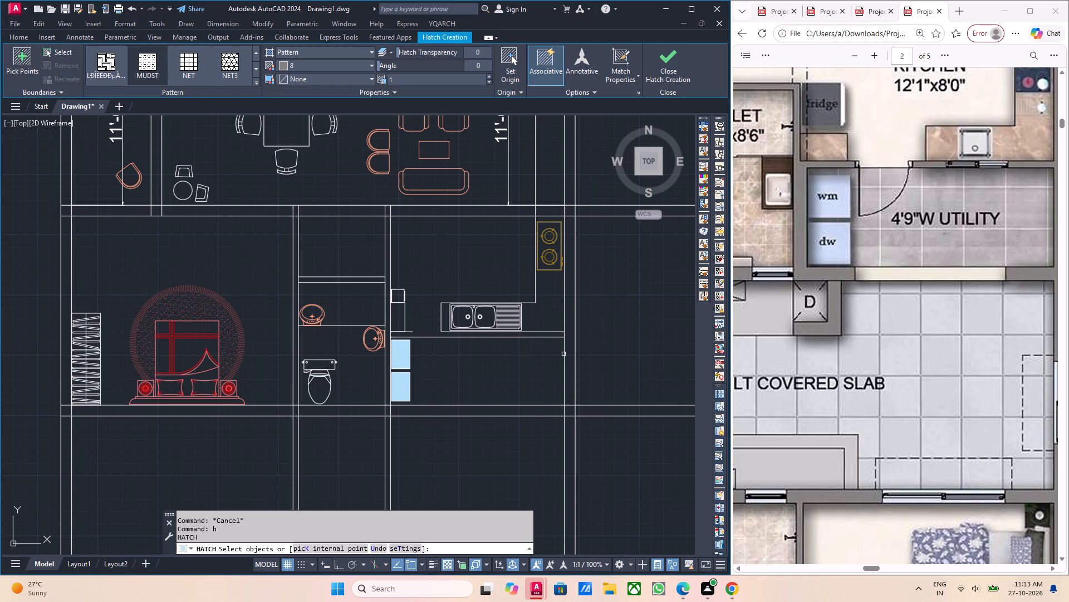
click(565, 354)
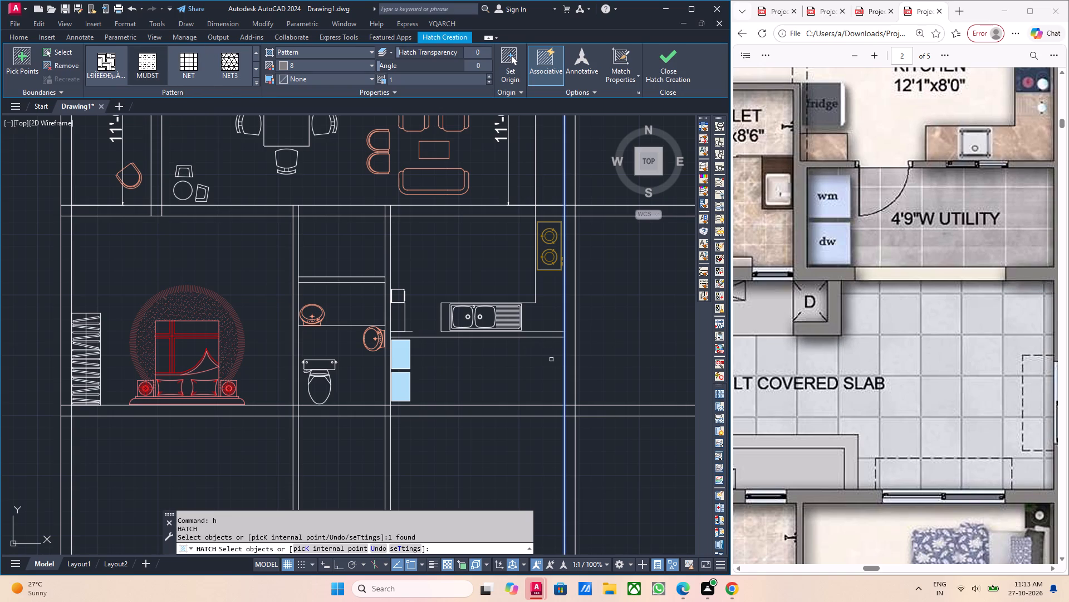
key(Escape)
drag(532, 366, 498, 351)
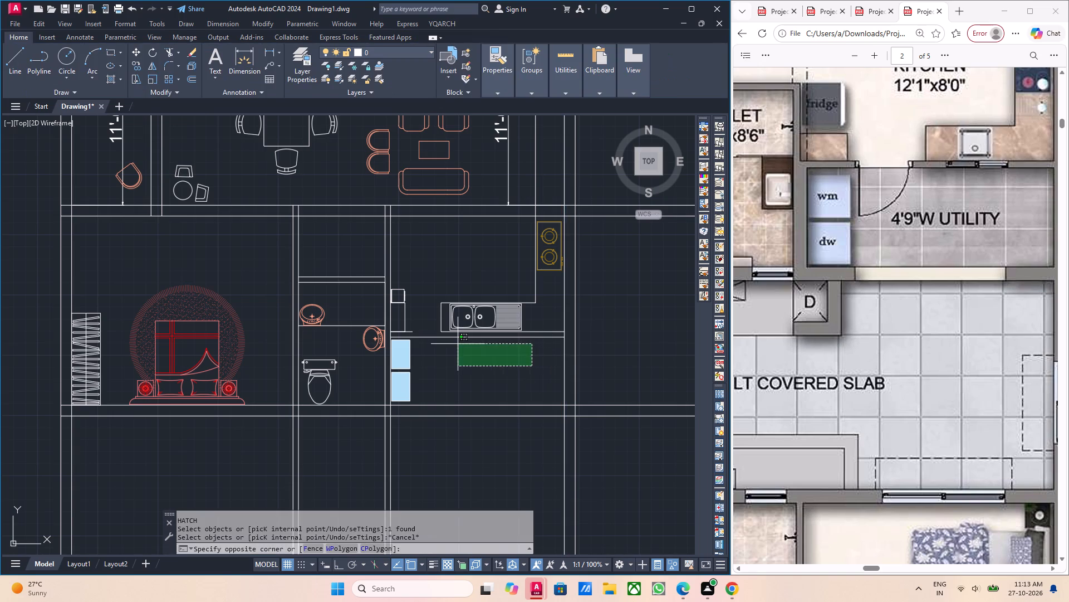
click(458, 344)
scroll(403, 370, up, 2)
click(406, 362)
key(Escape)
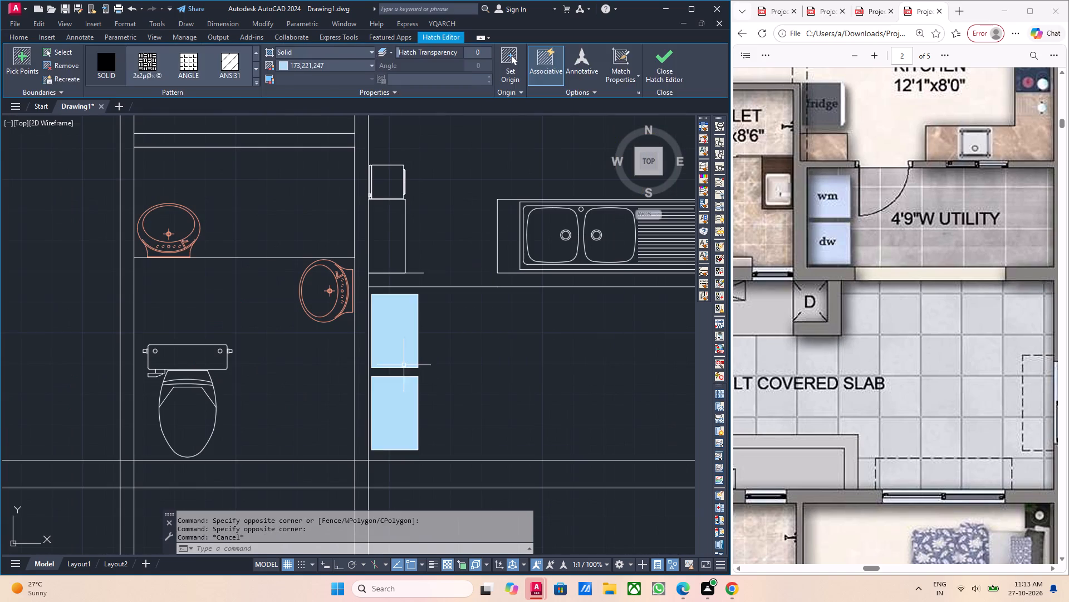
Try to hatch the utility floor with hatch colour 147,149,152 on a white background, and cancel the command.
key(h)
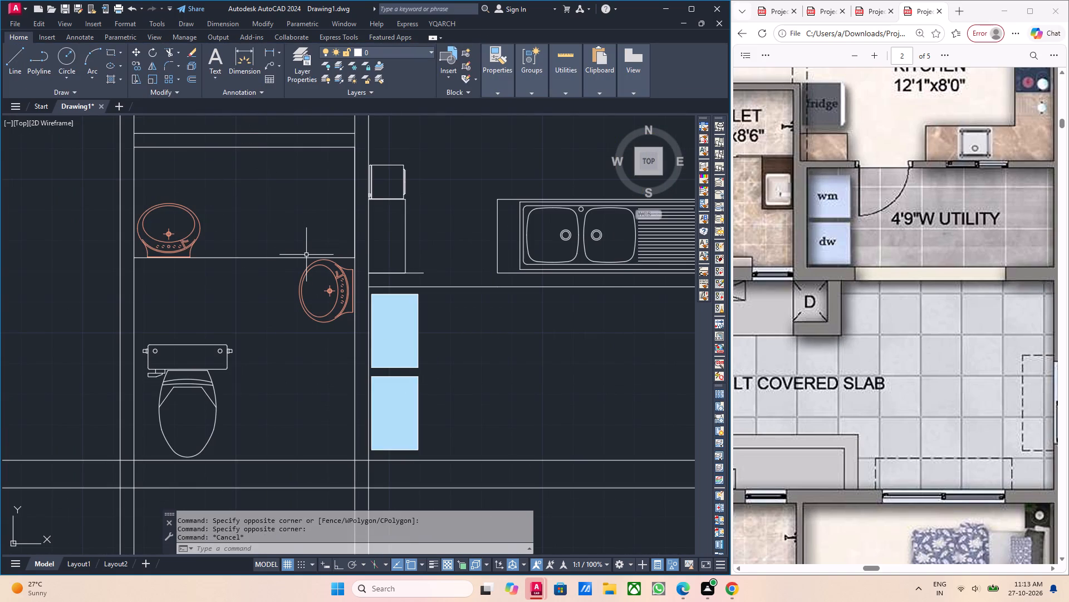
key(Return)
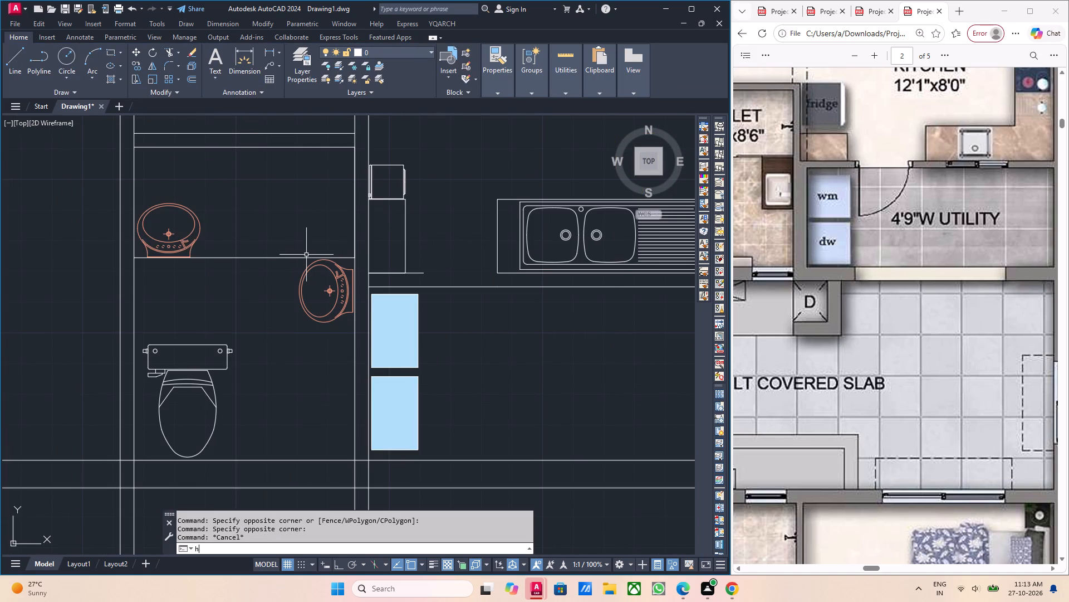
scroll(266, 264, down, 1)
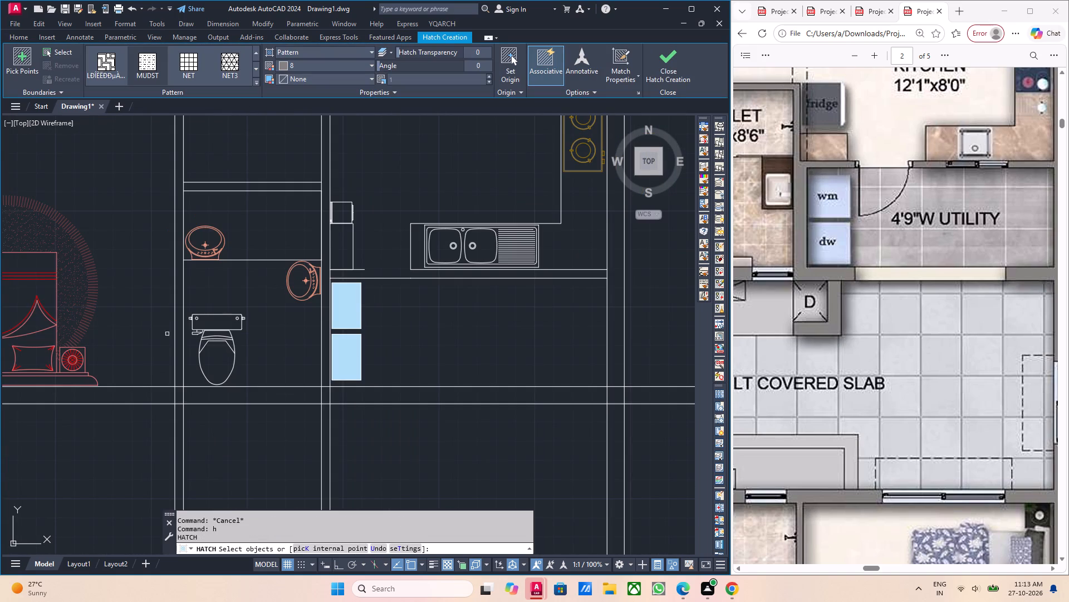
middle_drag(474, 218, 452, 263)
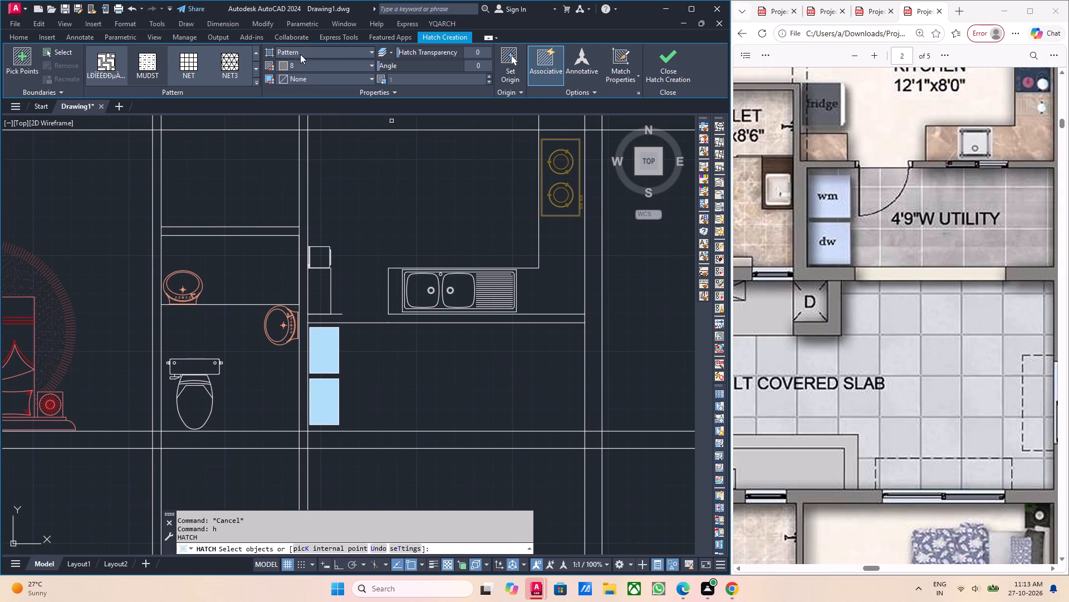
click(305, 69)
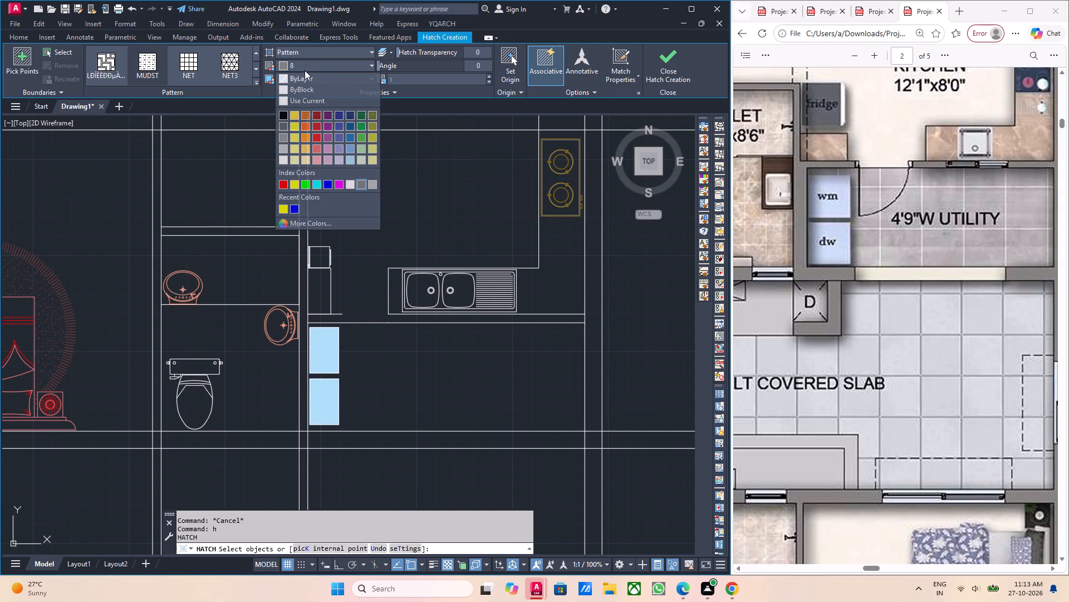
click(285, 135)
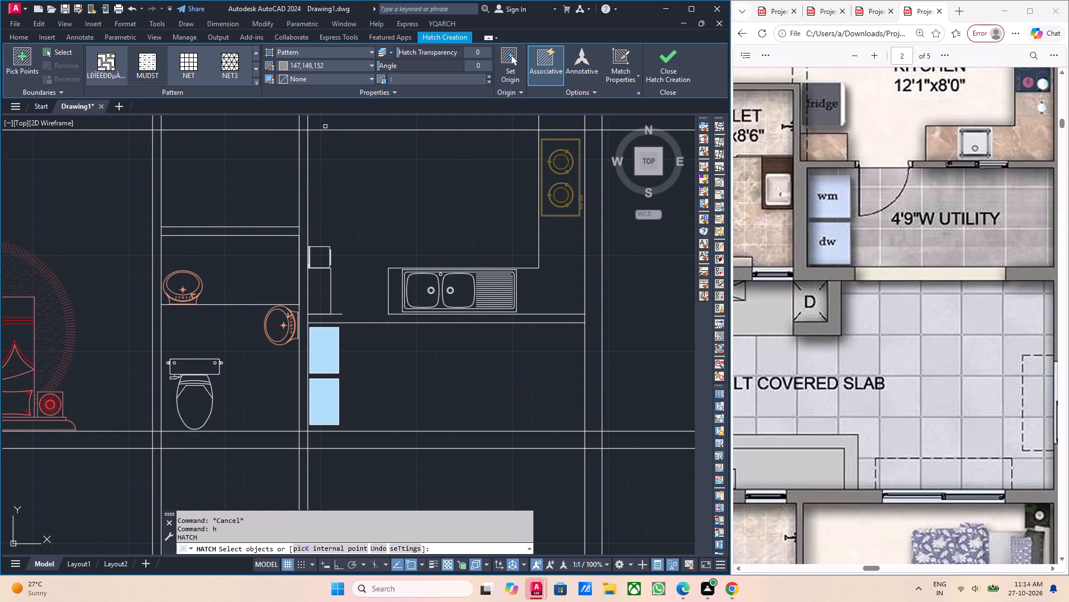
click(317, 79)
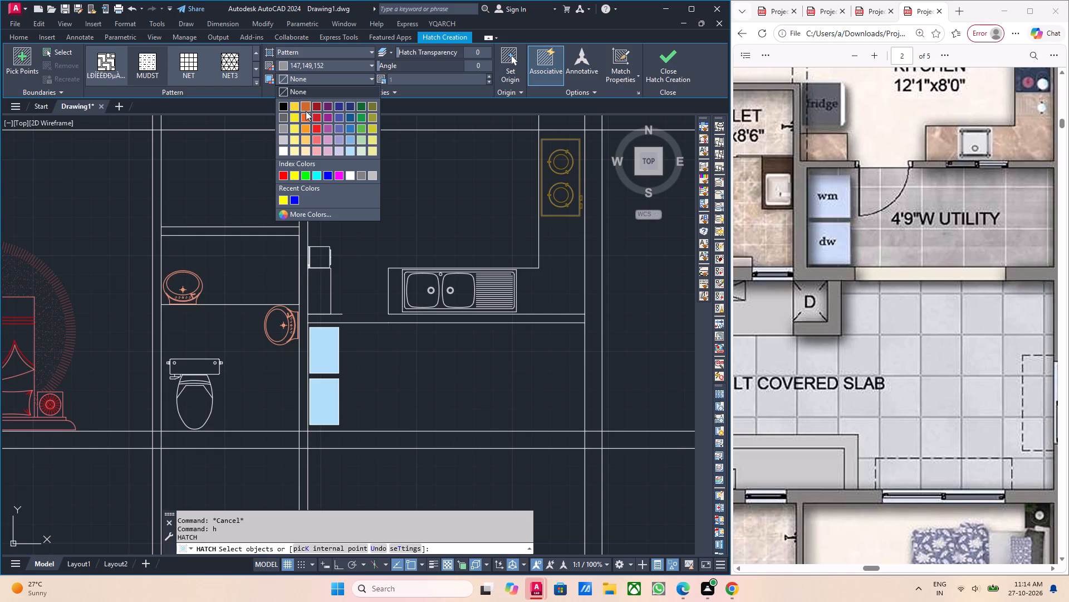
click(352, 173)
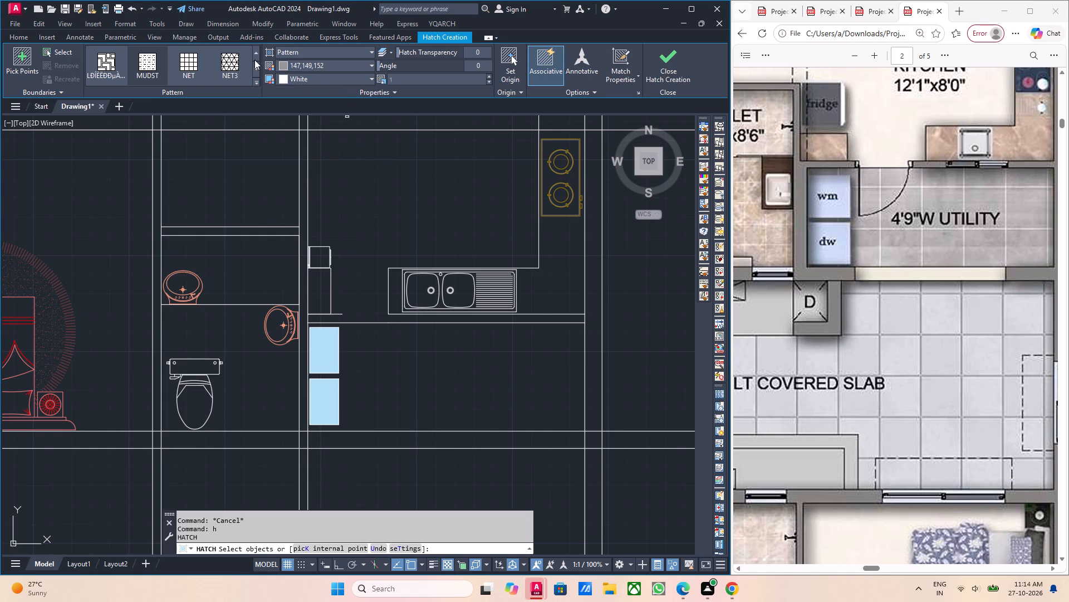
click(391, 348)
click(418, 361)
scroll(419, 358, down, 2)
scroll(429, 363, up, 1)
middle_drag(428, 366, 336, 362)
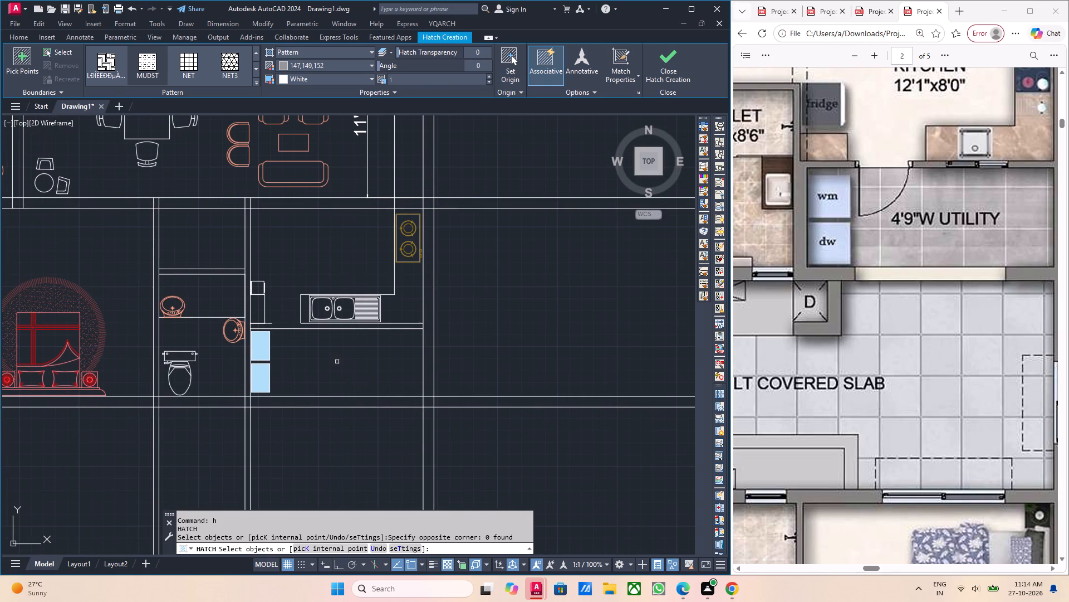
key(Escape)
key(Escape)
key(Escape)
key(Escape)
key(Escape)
Undo the recent utility edits back through the wall-line stretch, the door hiding and the earlier floor hatch.
middle_drag(412, 369, 400, 373)
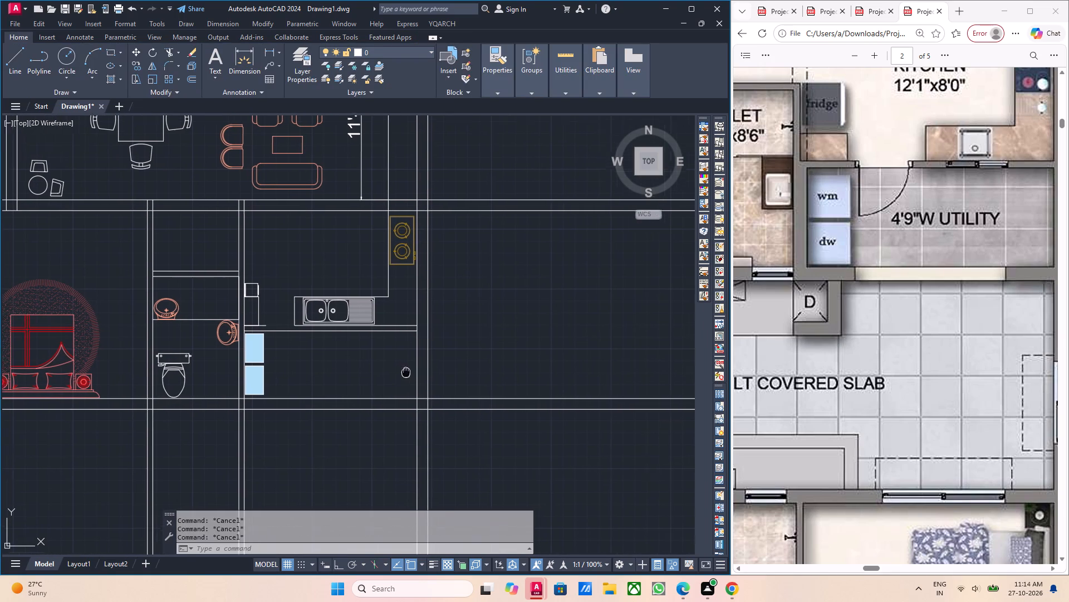
middle_drag(400, 373, 389, 374)
key(ctrl+z)
key(ctrl+z)
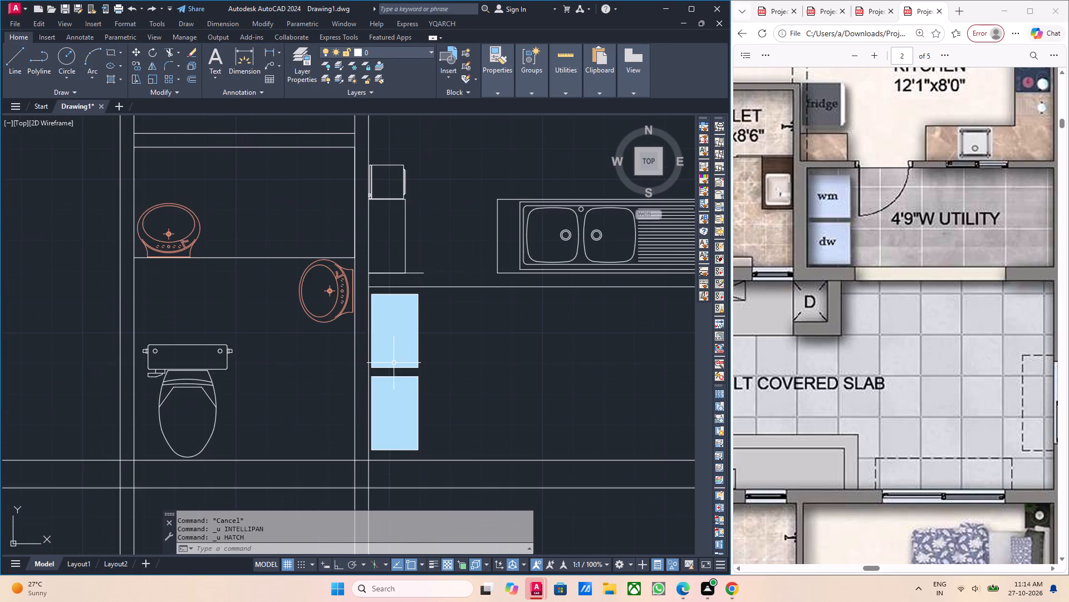
key(ctrl+z)
key(ctrl+z)
key(ctrl+z)
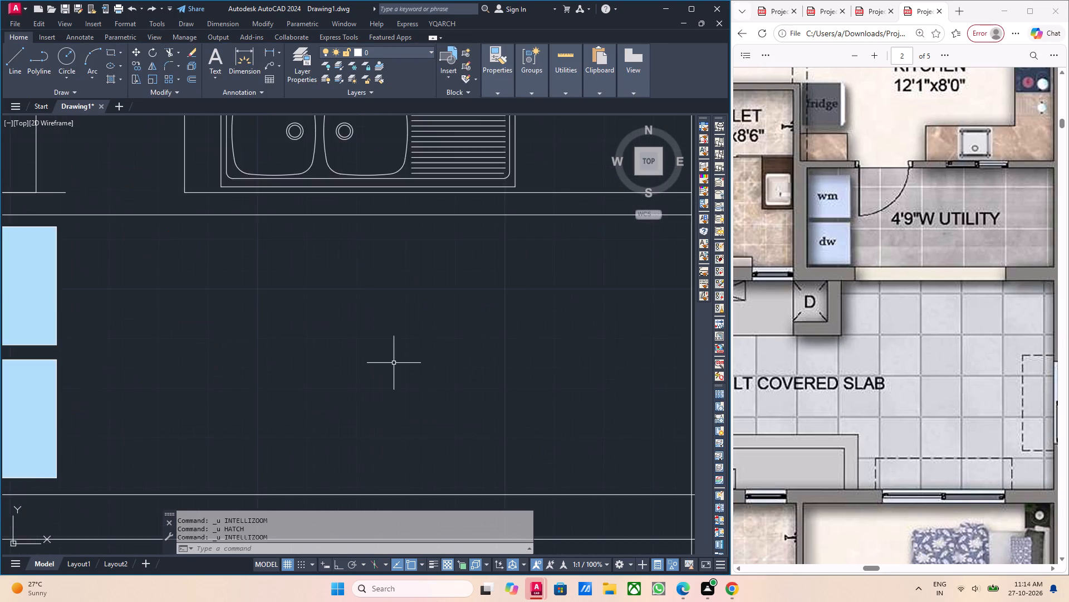
key(ctrl+z)
key(ctrl+z)
key(ctrl+z)
key(ctrl+z)
key(ctrl+z)
key(ctrl+z)
key(ctrl+z)
key(ctrl+z)
key(ctrl+z)
key(ctrl+z)
key(ctrl+z)
key(ctrl+z)
key(ctrl+z)
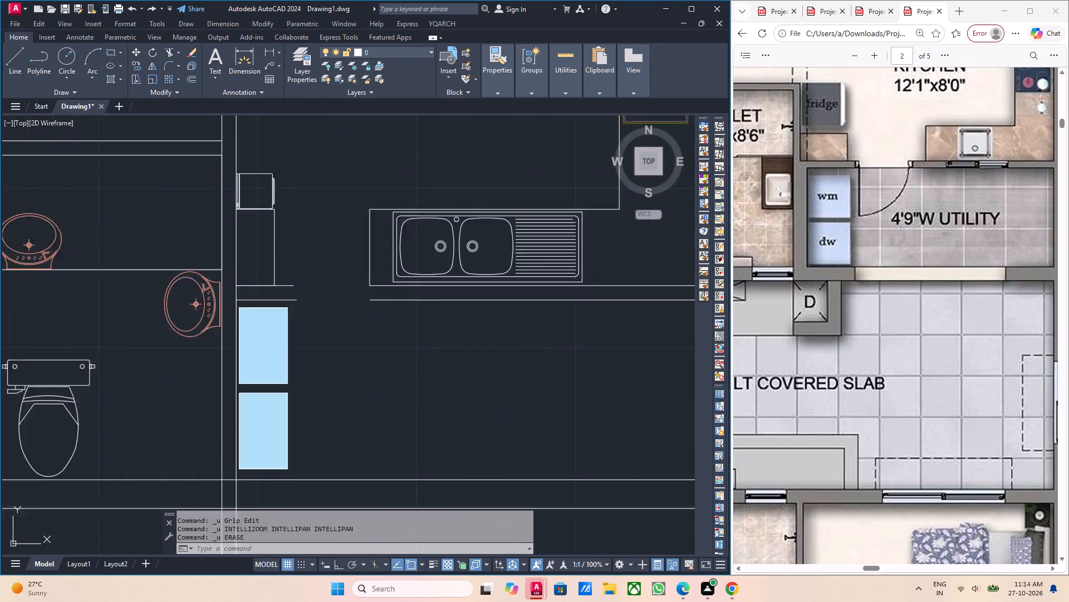
key(ctrl+z)
key(ctrl+z)
key(ctrl+z)
key(ctrl+z)
key(ctrl+z)
key(ctrl+z)
key(ctrl+z)
key(ctrl+z)
key(ctrl+z)
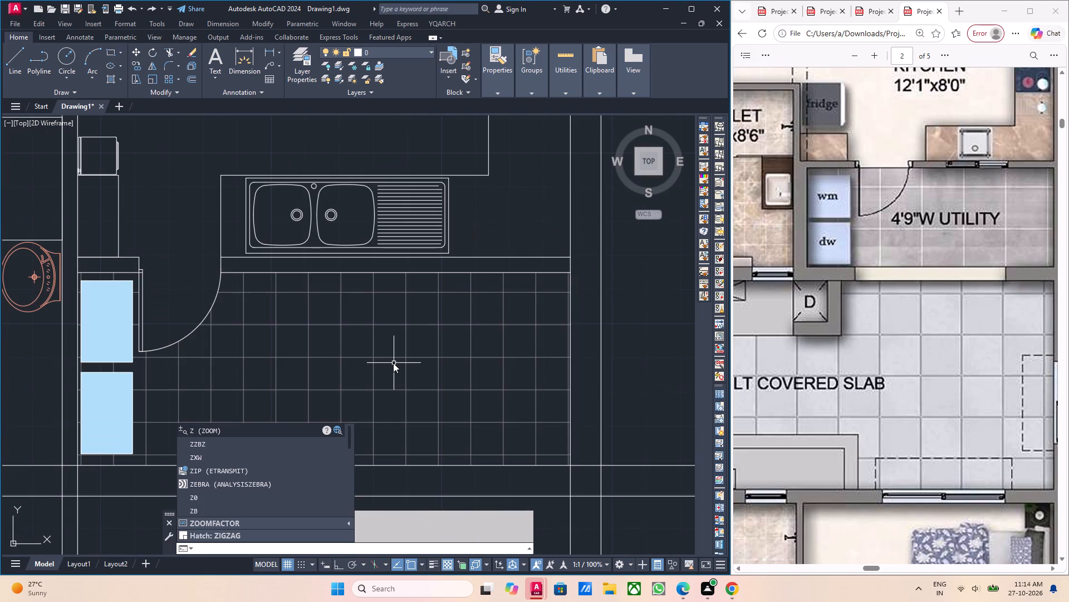
key(ctrl+z)
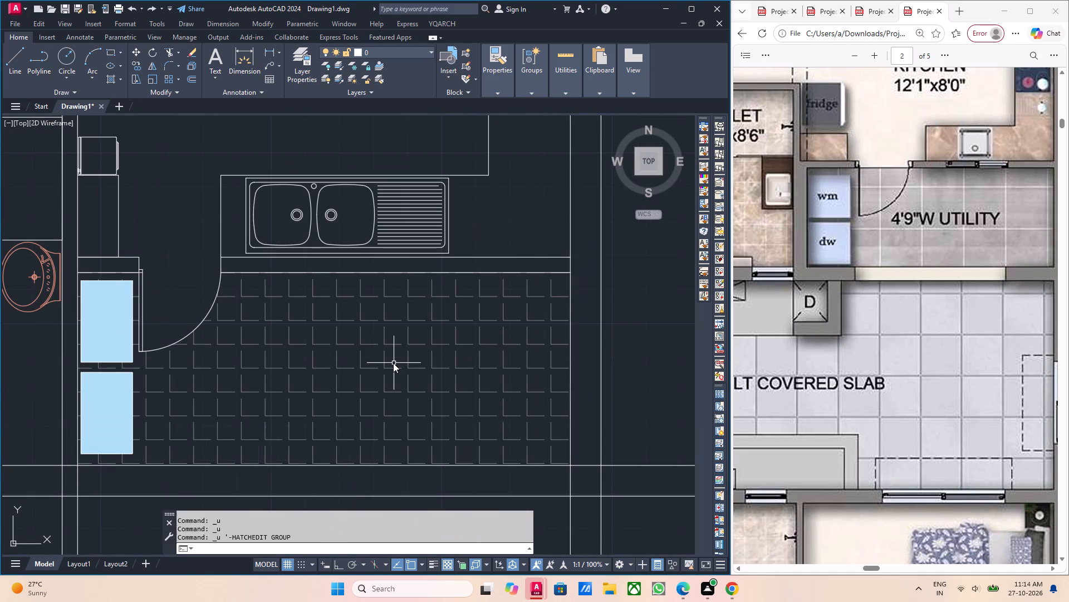
key(ctrl+z)
key(ctrl+z)
key(ctrl+z)
key(ctrl+z)
key(ctrl+z)
key(ctrl+z)
key(ctrl+z)
key(ctrl+z)
key(ctrl+z)
key(ctrl+z)
key(ctrl+z)
key(ctrl+z)
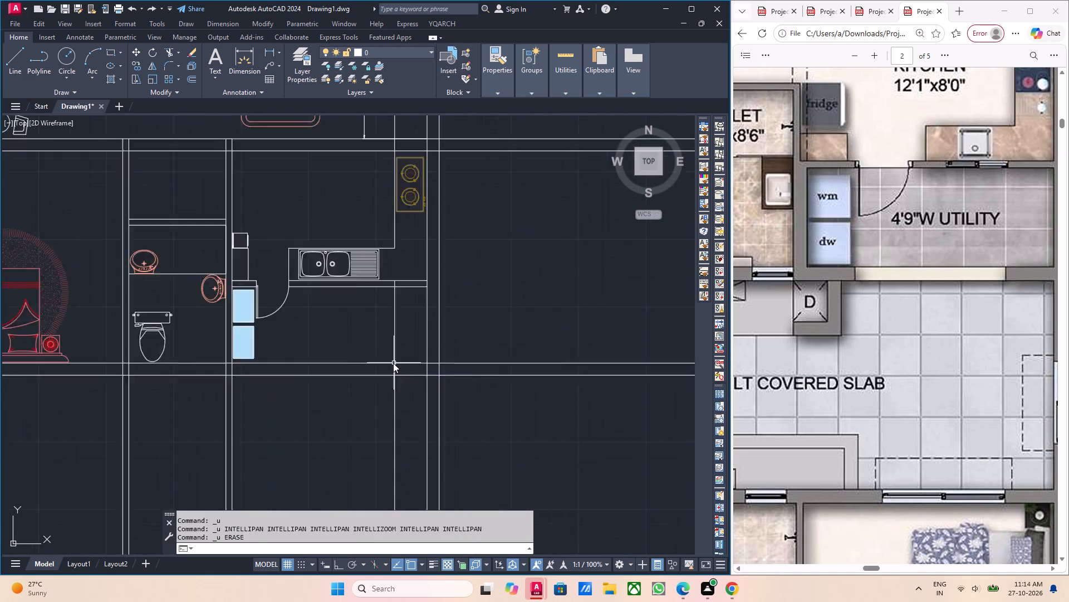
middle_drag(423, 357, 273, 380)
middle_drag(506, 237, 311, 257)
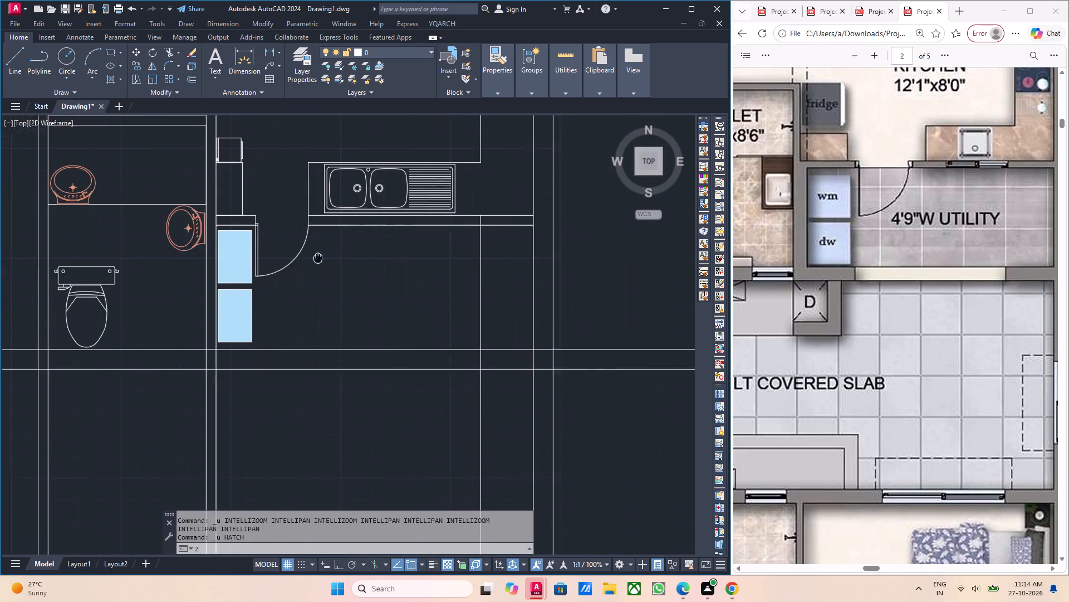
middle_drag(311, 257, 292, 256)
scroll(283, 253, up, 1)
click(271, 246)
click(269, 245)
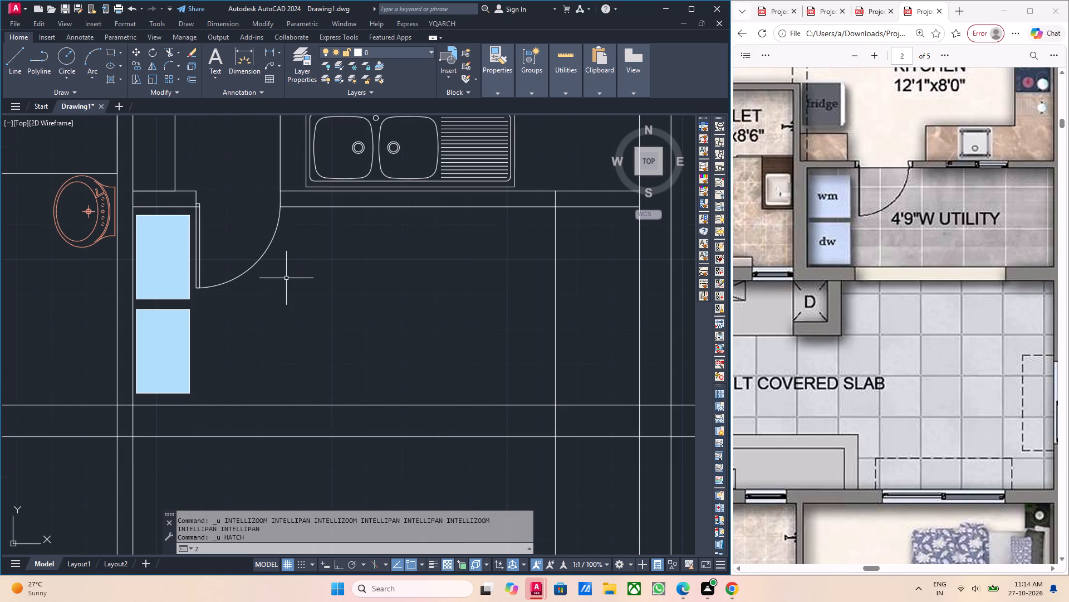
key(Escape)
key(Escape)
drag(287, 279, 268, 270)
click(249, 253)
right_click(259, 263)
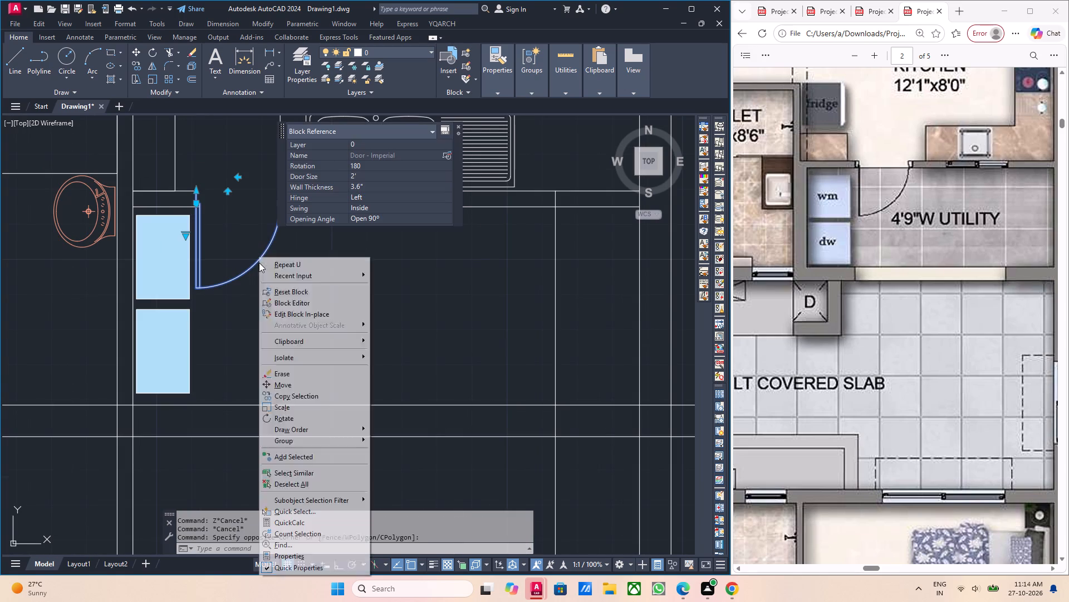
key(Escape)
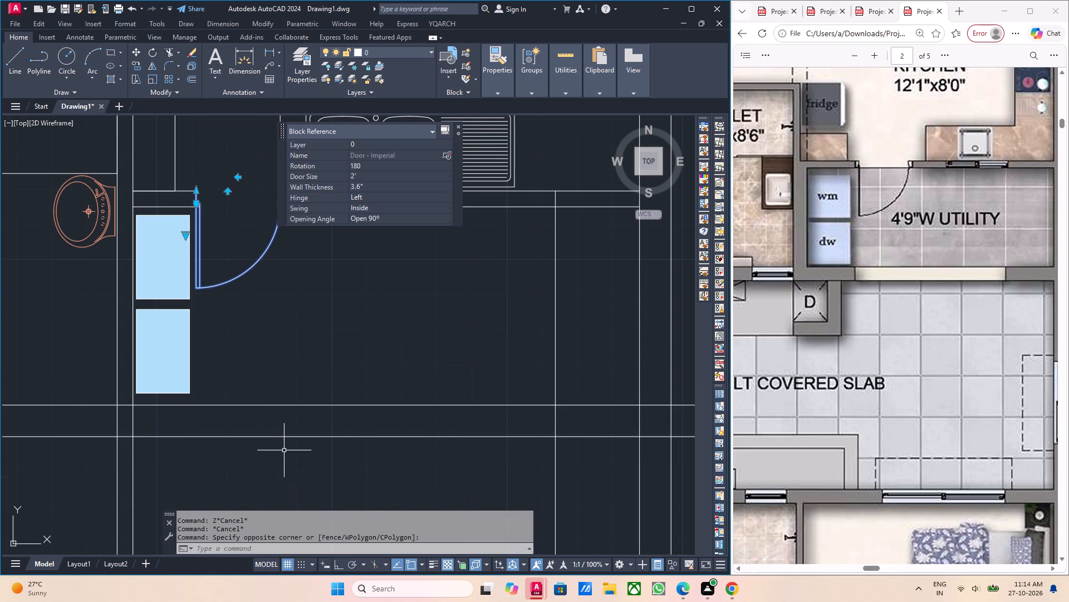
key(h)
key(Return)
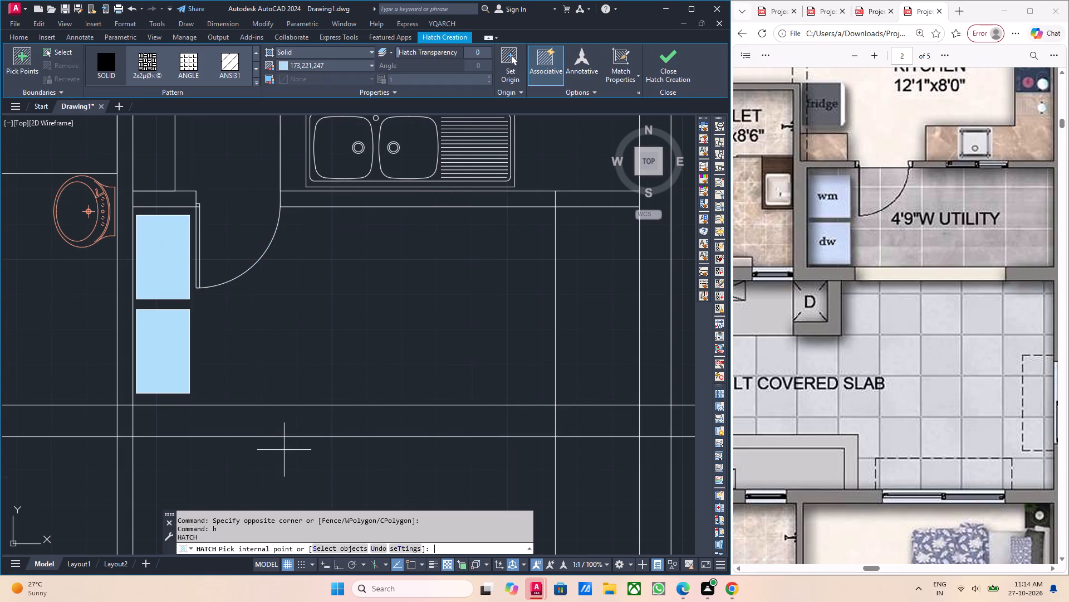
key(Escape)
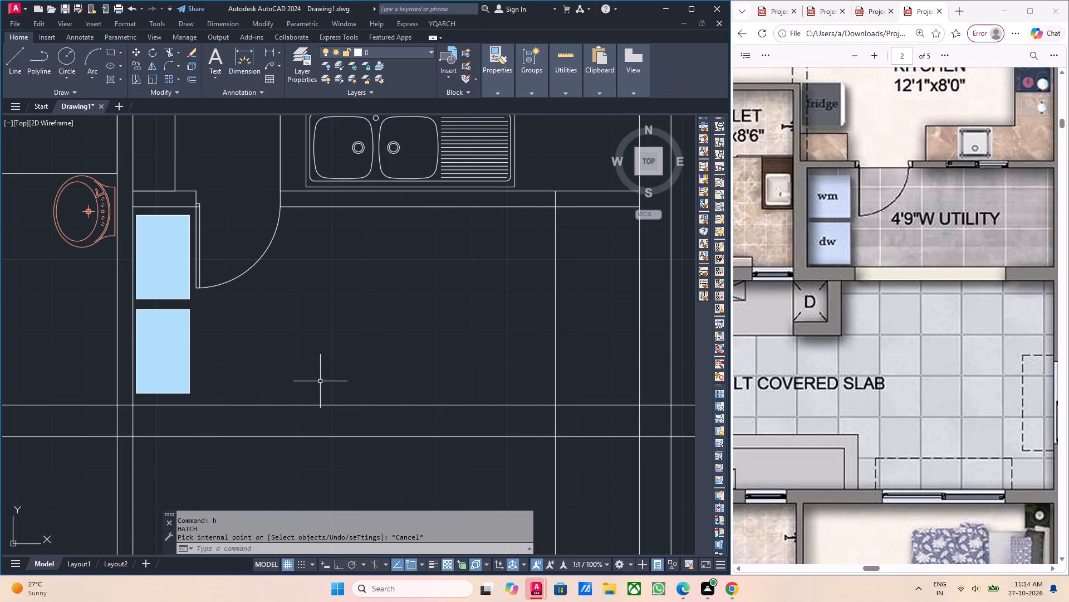
Hide the door block between the kitchen and the utility.
text(hi)
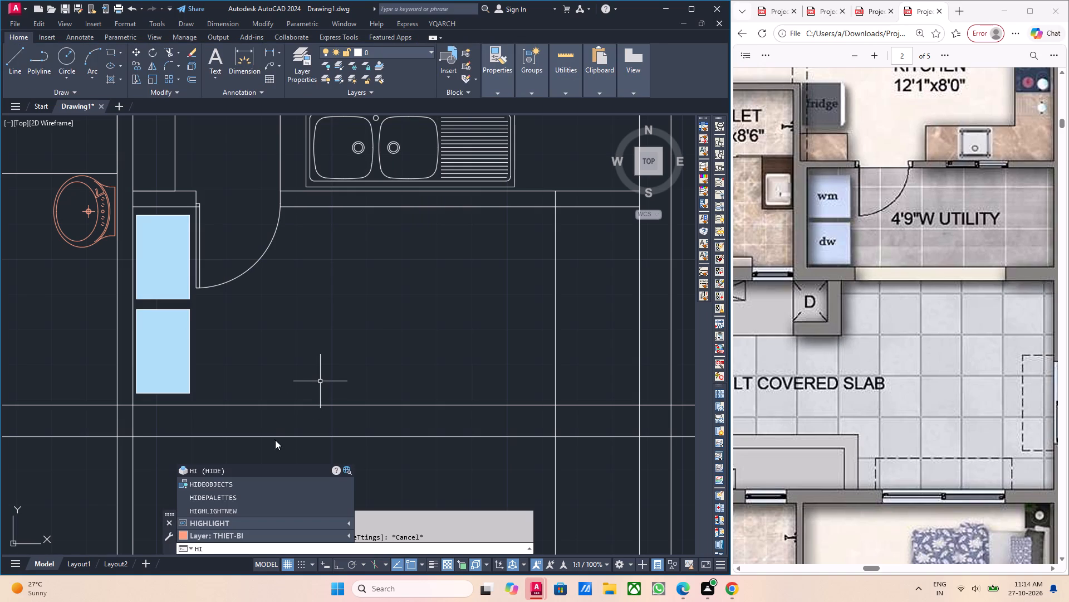
click(208, 485)
drag(234, 318, 218, 274)
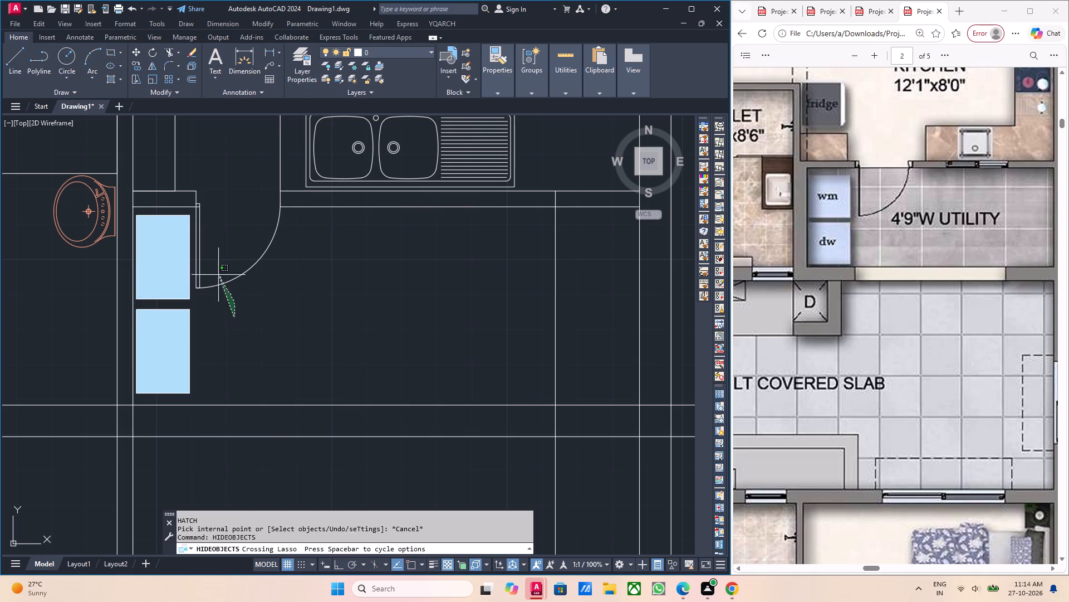
drag(218, 274, 217, 273)
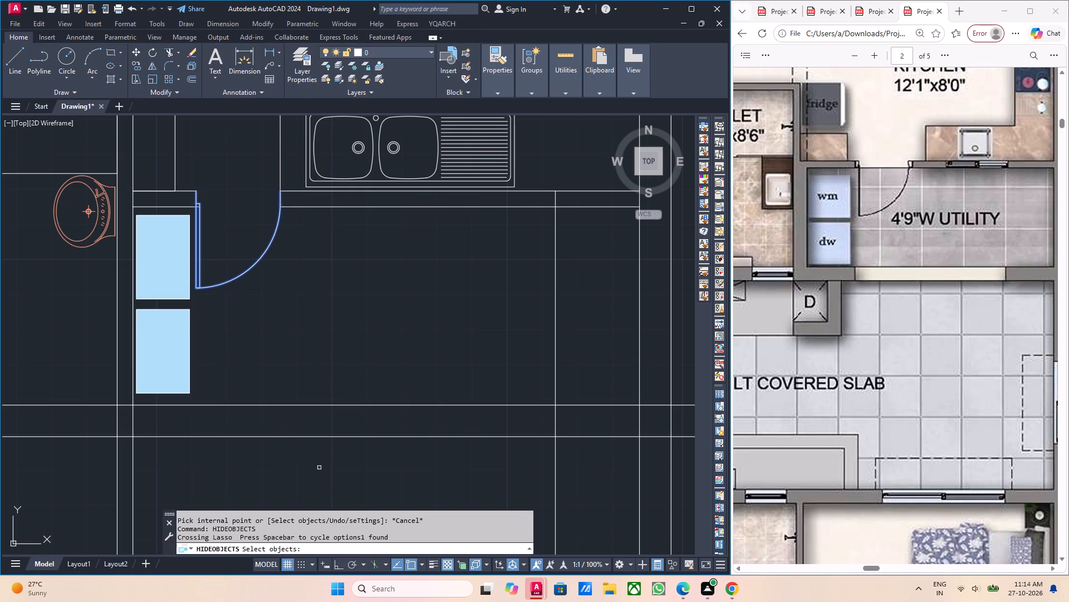
key(Return)
Stretch the short utility-side wall line across the door opening to the end of the wall line below the kitchen sink.
middle_drag(301, 362, 319, 372)
scroll(239, 254, up, 1)
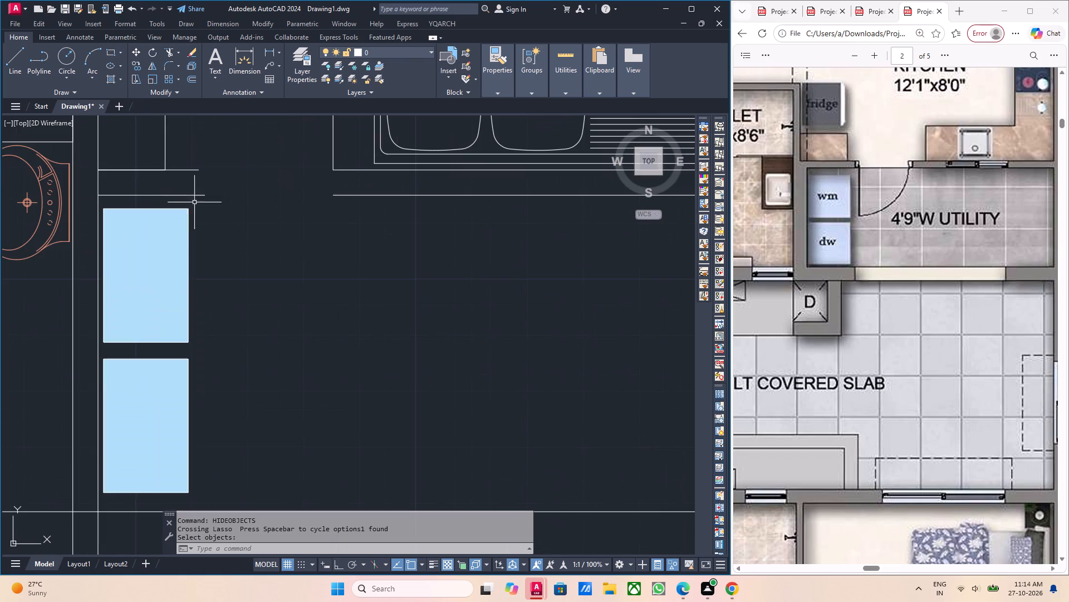
click(190, 197)
click(198, 196)
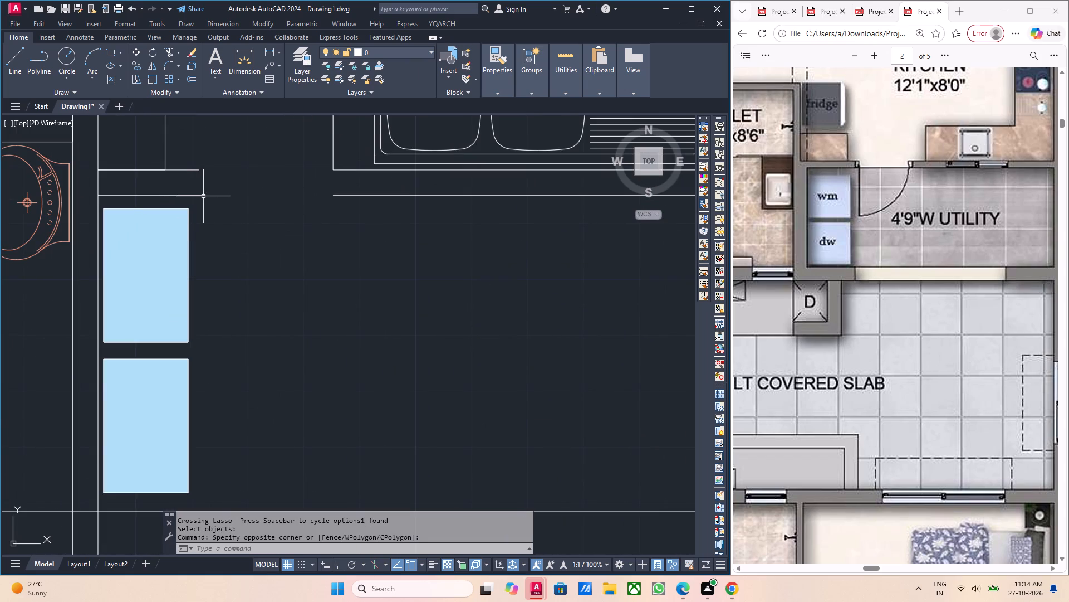
click(203, 196)
click(203, 196)
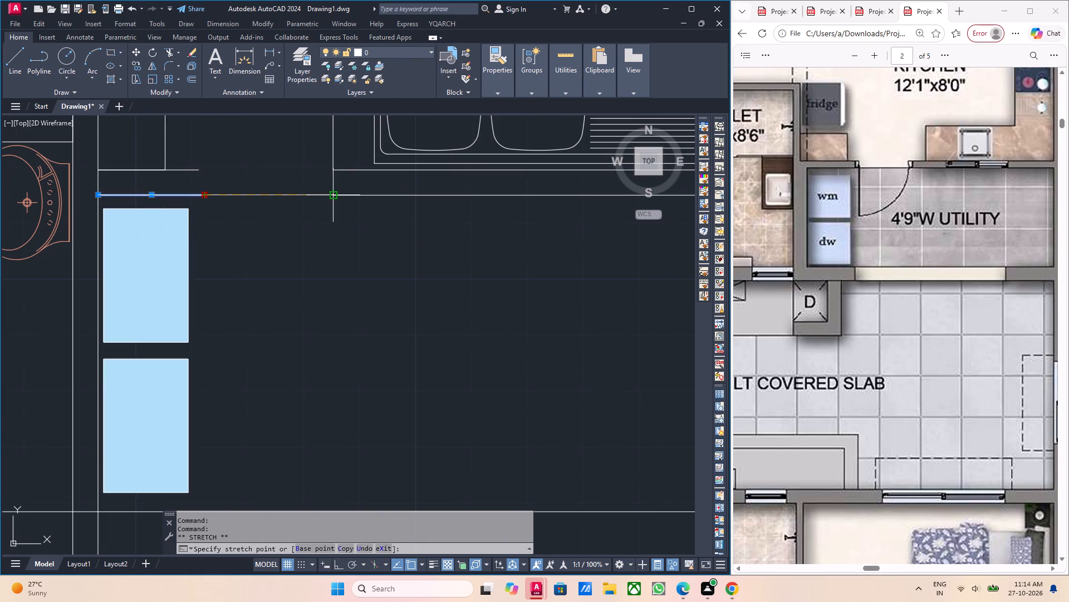
click(332, 197)
key(Escape)
Hatch the utility floor around the two appliance rectangles with the NET pattern in colour 173,221,247.
middle_drag(469, 272, 419, 261)
scroll(415, 273, down, 2)
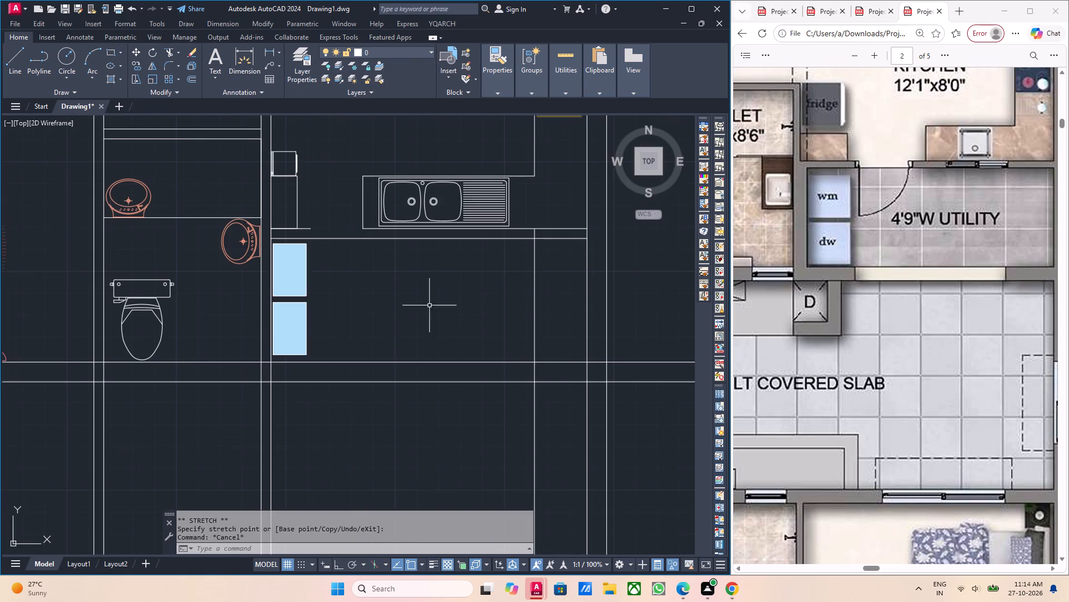
middle_drag(429, 308, 398, 309)
middle_drag(386, 298, 379, 298)
key(h)
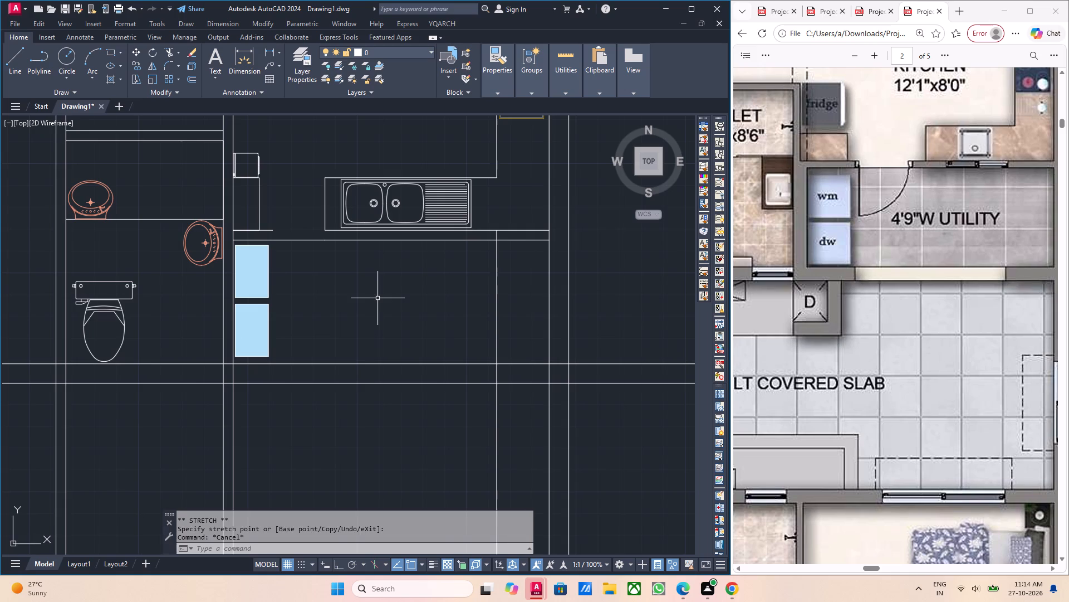
key(Return)
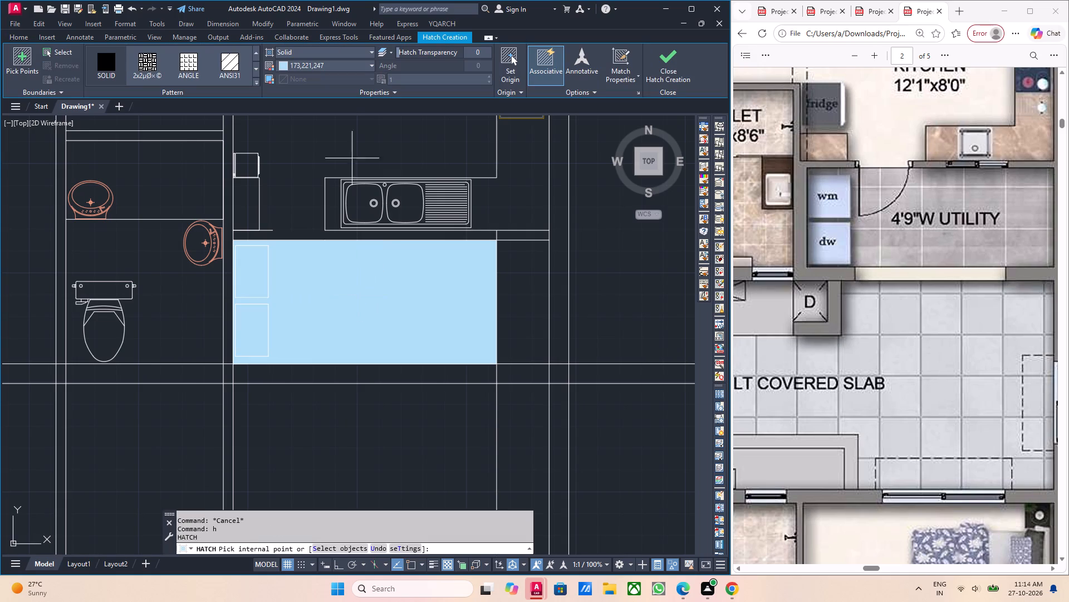
click(322, 51)
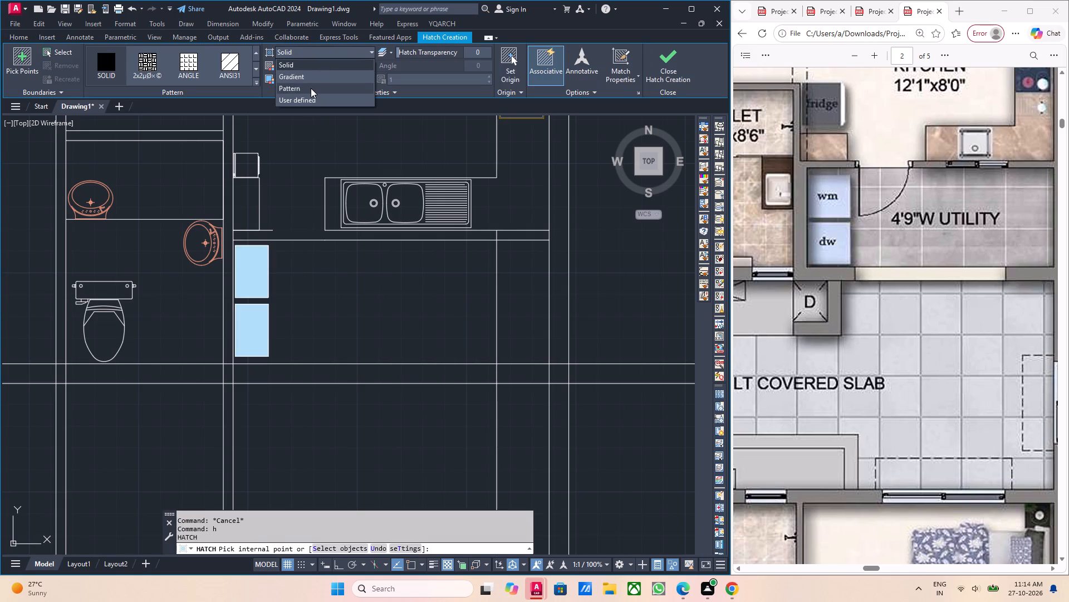
click(311, 88)
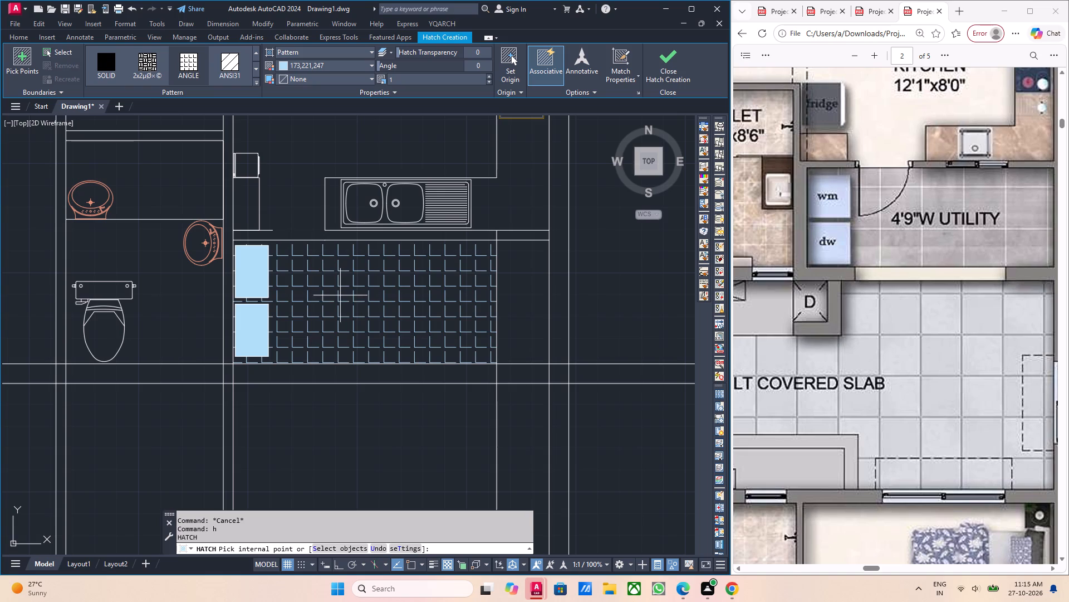
click(252, 79)
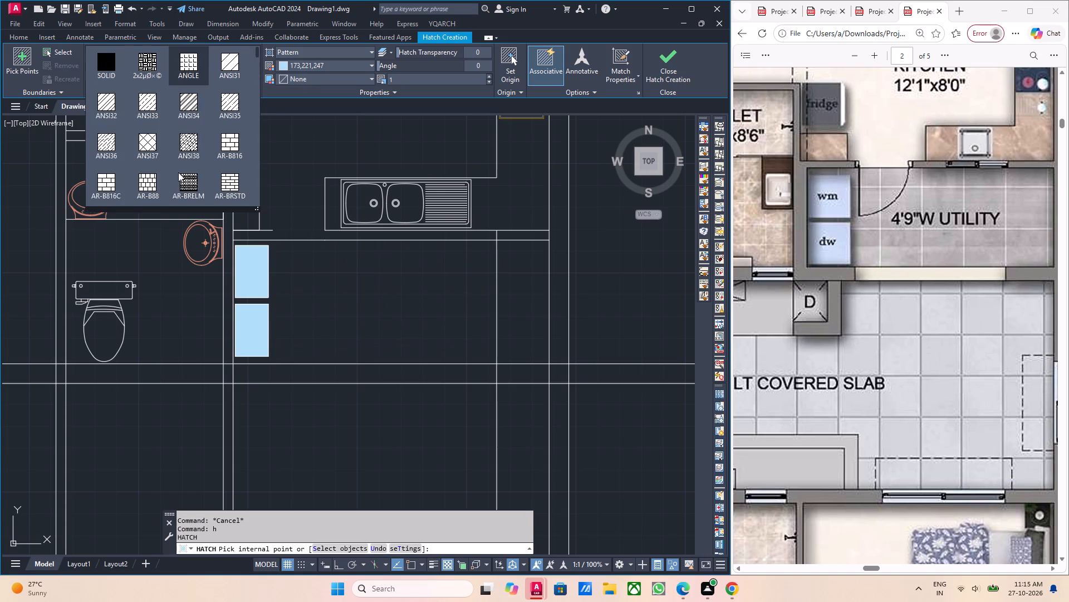
scroll(182, 175, down, 7)
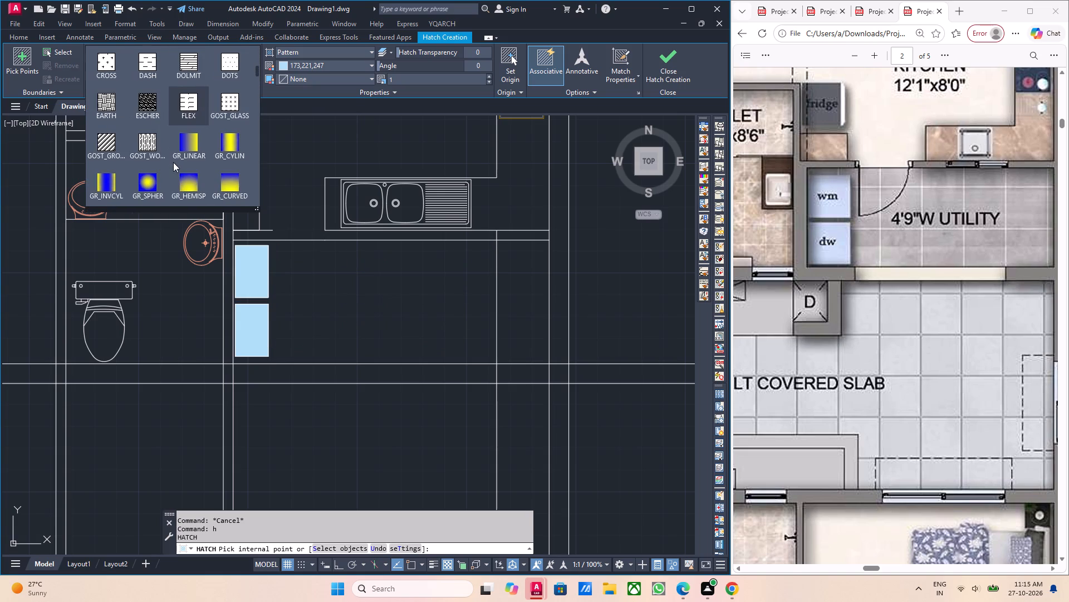
scroll(173, 162, down, 5)
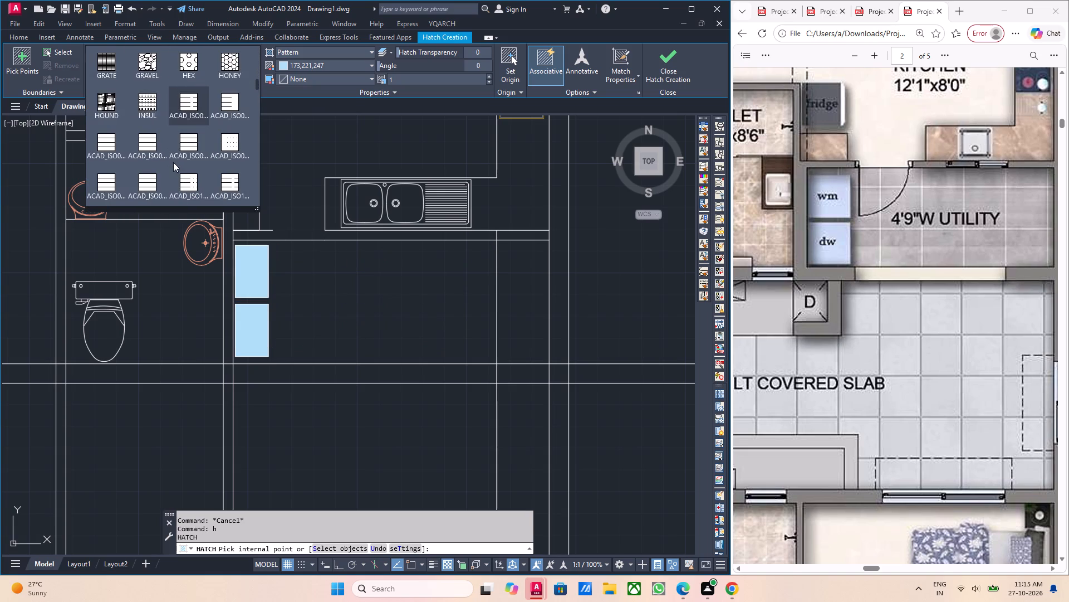
scroll(173, 162, down, 5)
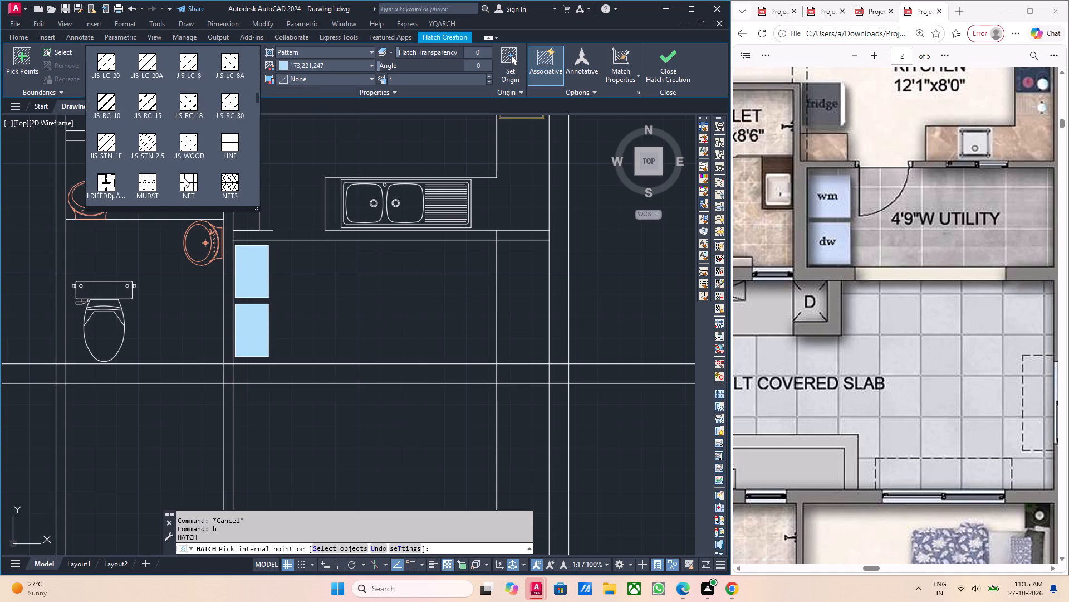
click(184, 178)
click(351, 314)
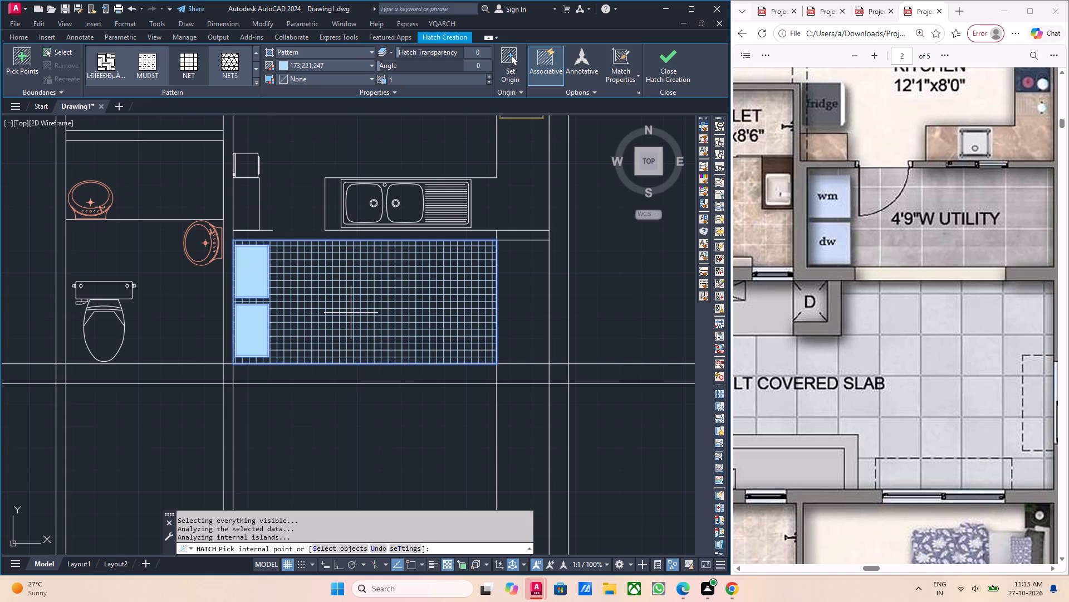
Set the utility hatch scale to 3 and extend the hatch to the narrow floor strip beside the outer wall.
click(413, 80)
key(BackSpace)
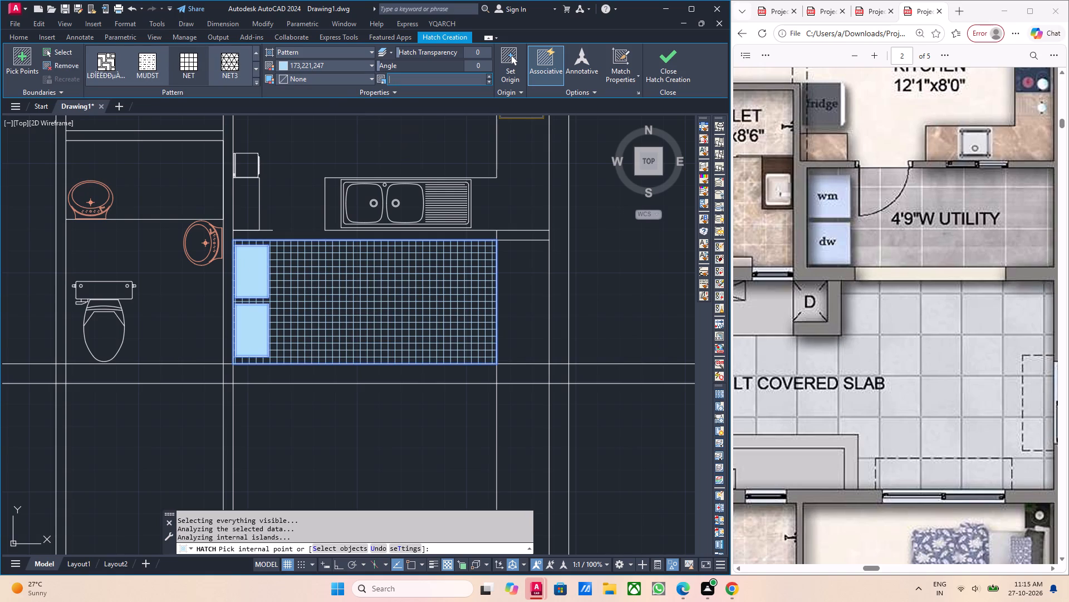
key(BackSpace)
key(3)
key(Return)
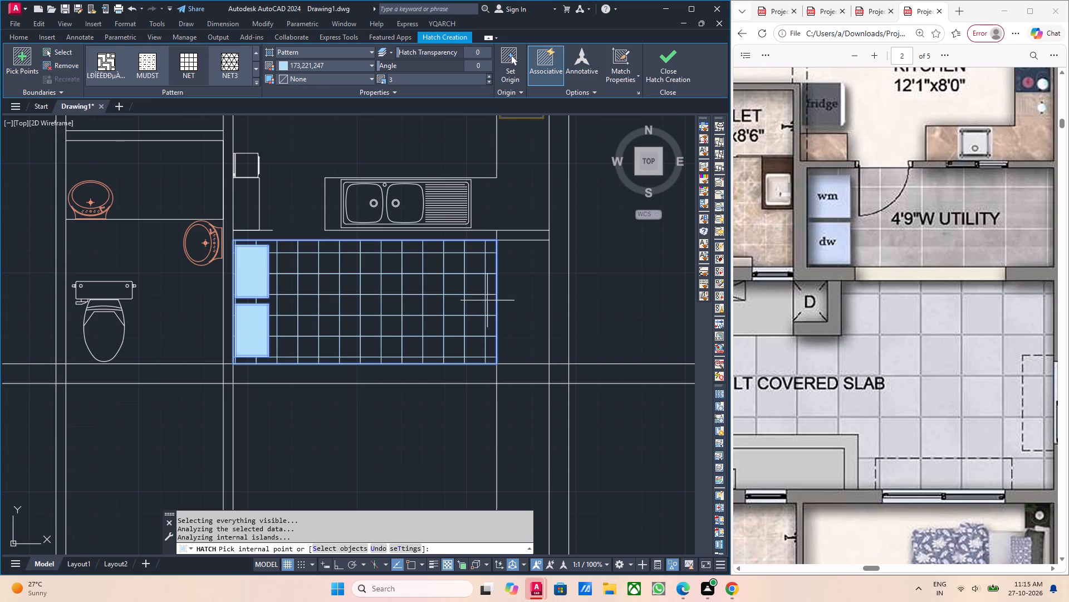
click(515, 300)
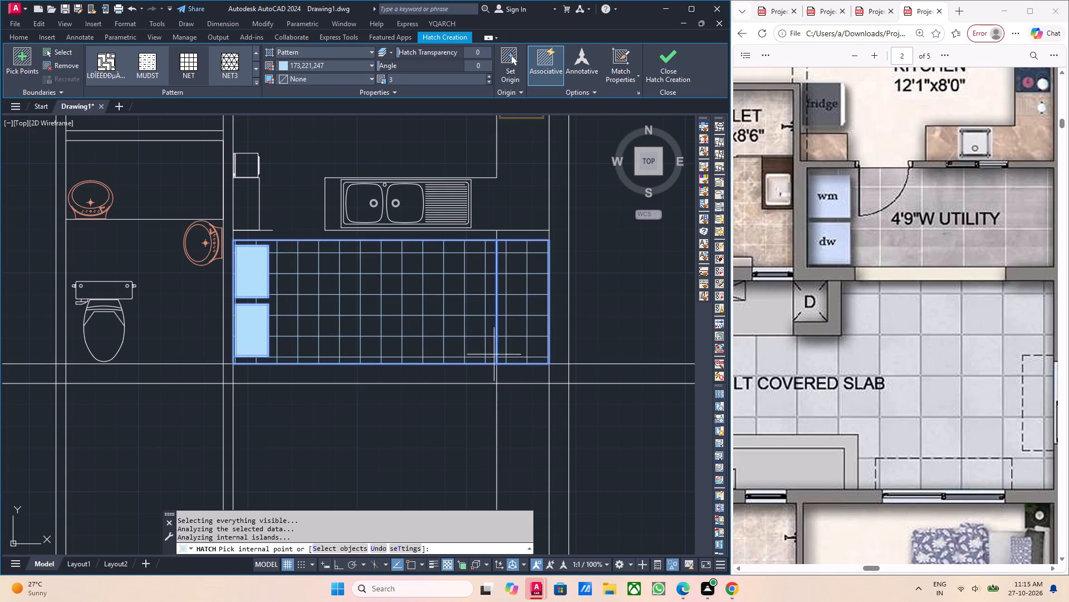
key(Escape)
Move the start of the vertical ray crossing the utility floor down to the lower line of the wall below the utility.
scroll(494, 292, up, 1)
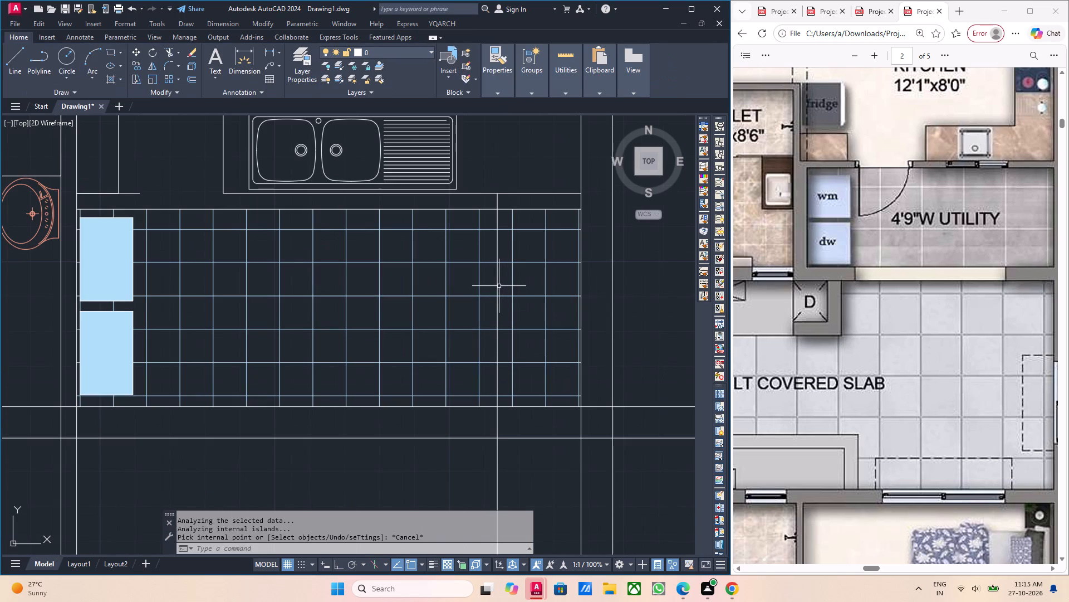
click(498, 284)
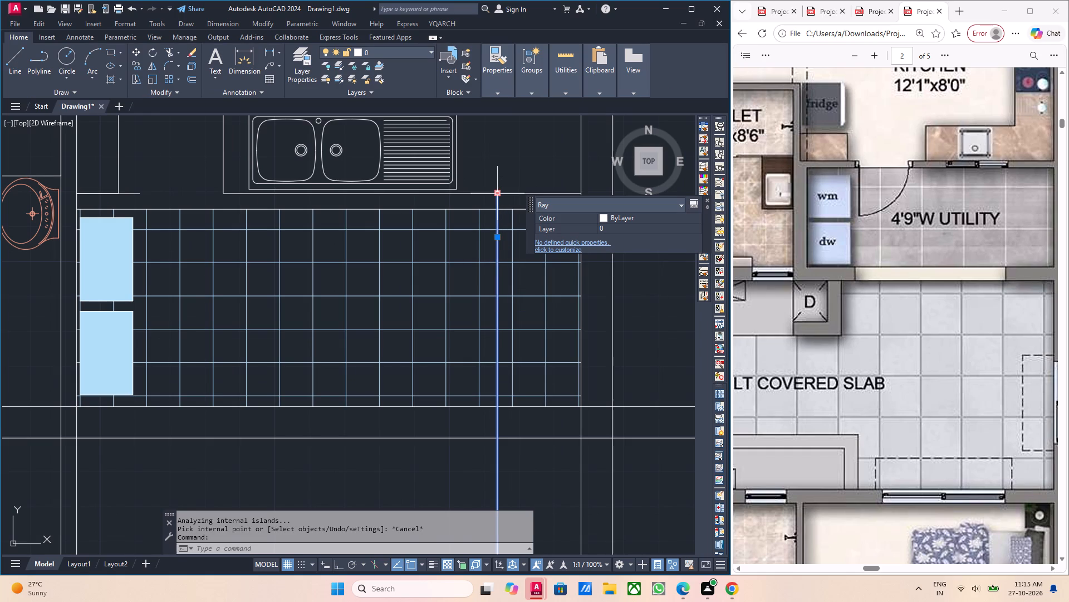
click(497, 191)
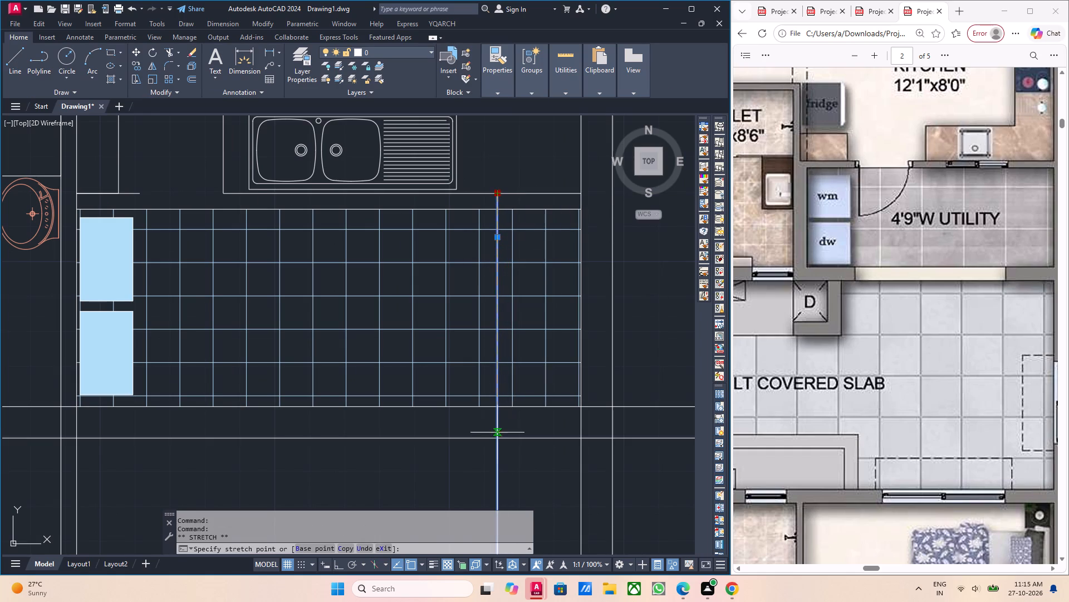
click(497, 435)
key(Escape)
Set the utility floor hatch's background colour to 147,149,152.
middle_drag(491, 387, 506, 405)
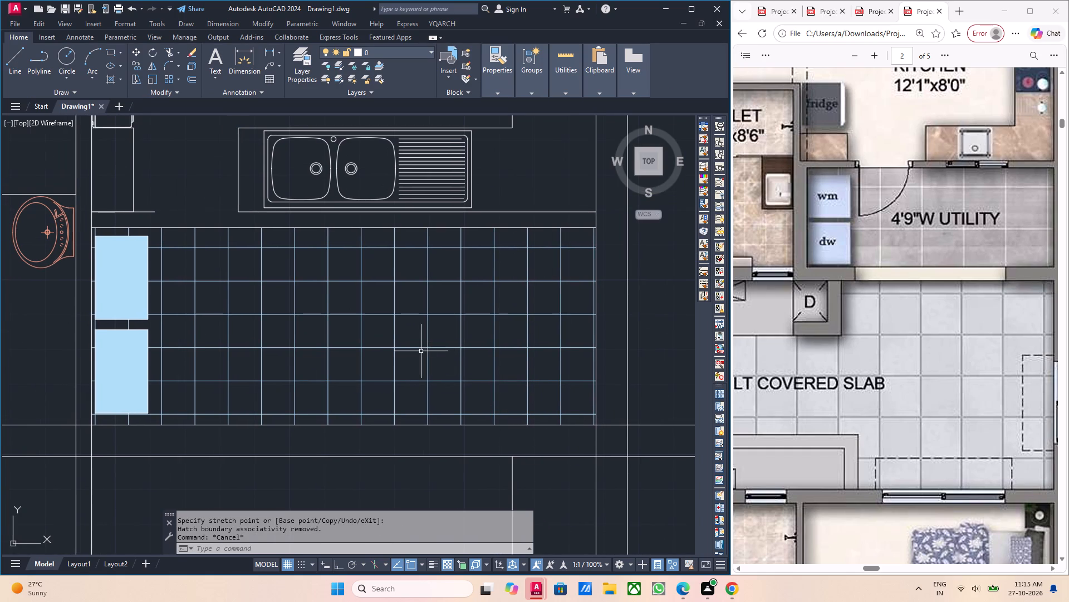
click(424, 349)
click(416, 343)
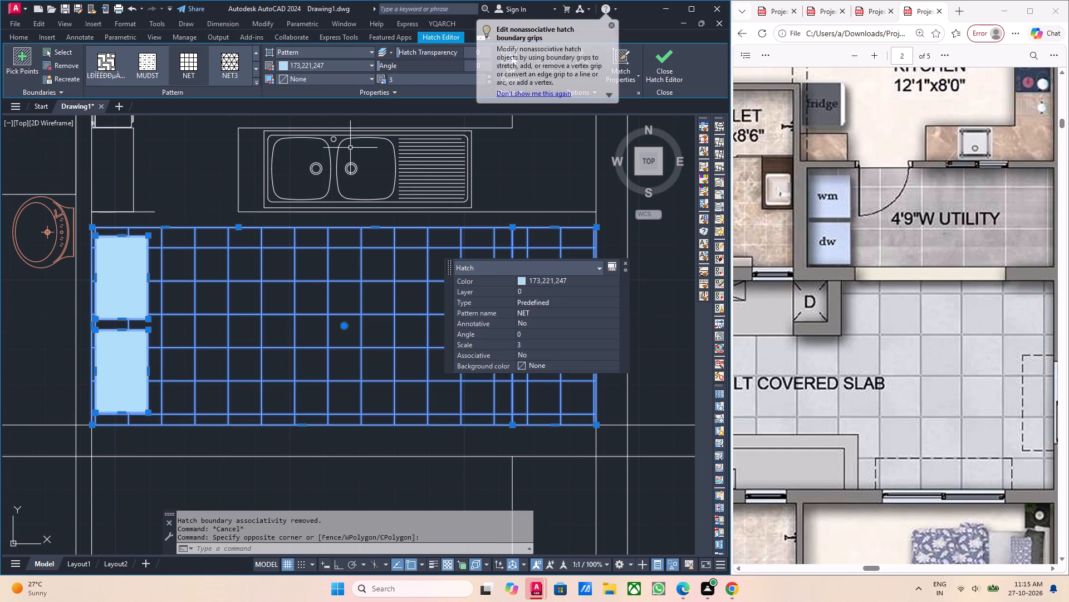
click(297, 81)
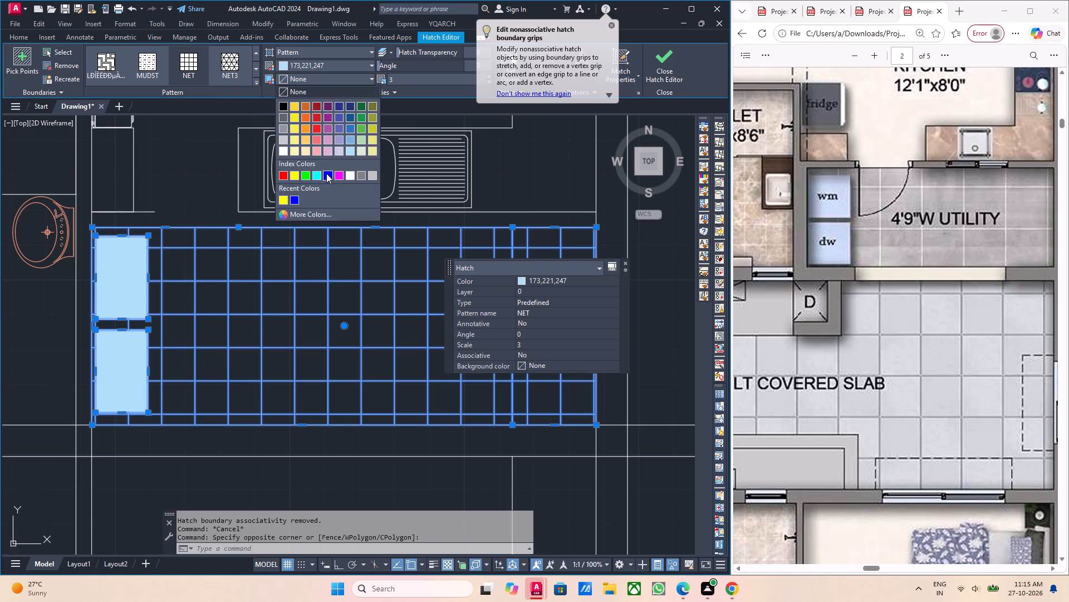
click(278, 125)
scroll(321, 309, down, 1)
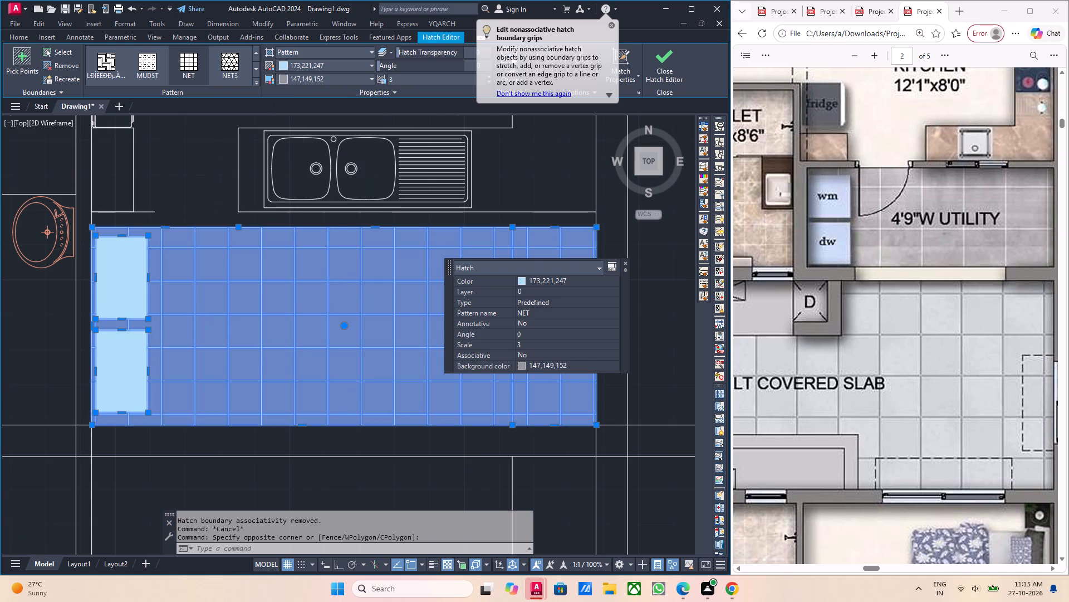
scroll(321, 309, down, 1)
middle_drag(330, 351, 311, 352)
key(Escape)
Unhide the door block between the kitchen and the utility.
scroll(361, 345, up, 2)
middle_drag(393, 348, 409, 352)
middle_drag(281, 313, 397, 322)
middle_drag(320, 307, 398, 317)
middle_drag(321, 285, 352, 333)
right_click(322, 219)
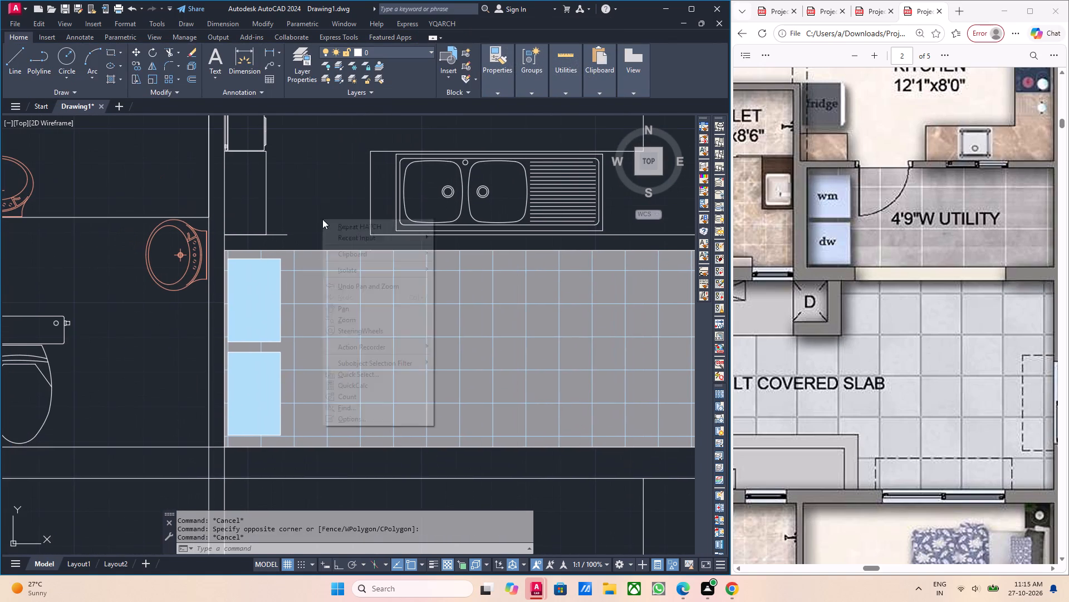
key(Escape)
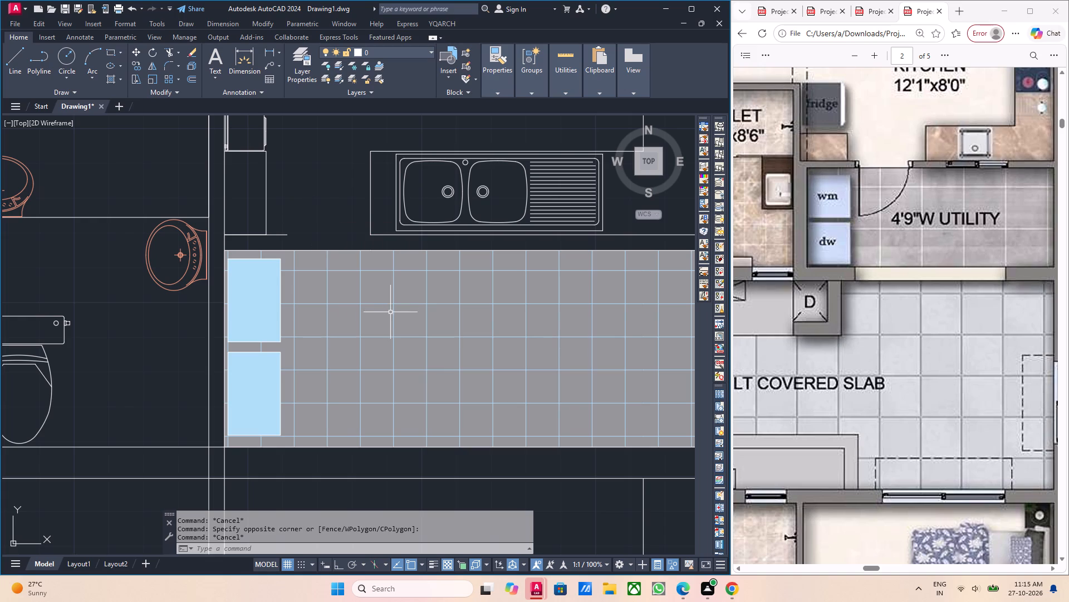
text(un)
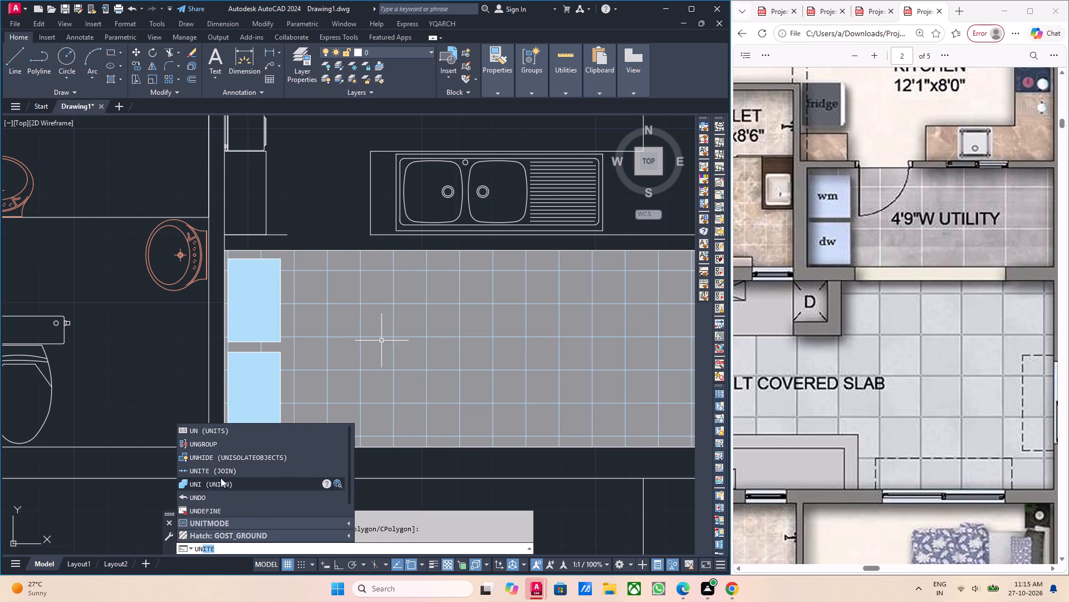
click(223, 460)
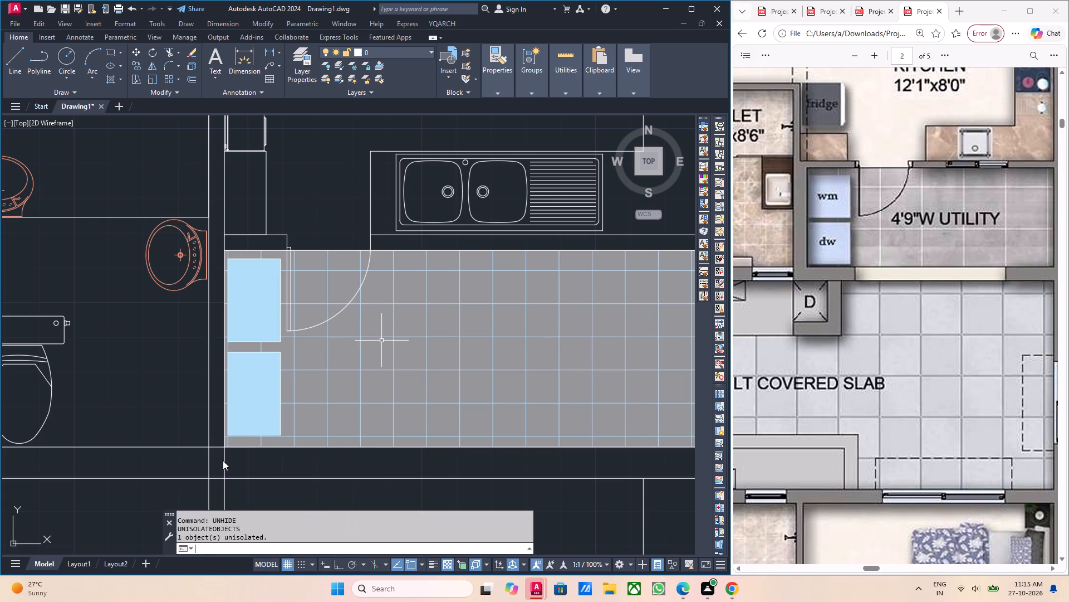
scroll(237, 466, down, 2)
key(Escape)
Select the door block between the kitchen and utility and examine the layers available for it.
middle_click(271, 443)
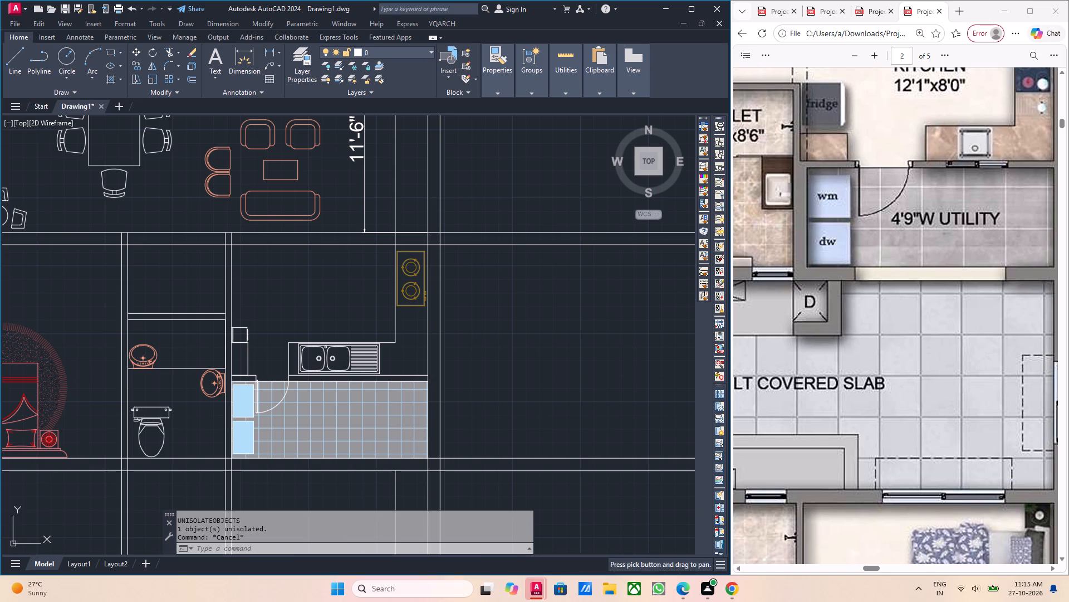
scroll(285, 439, down, 1)
scroll(280, 428, up, 4)
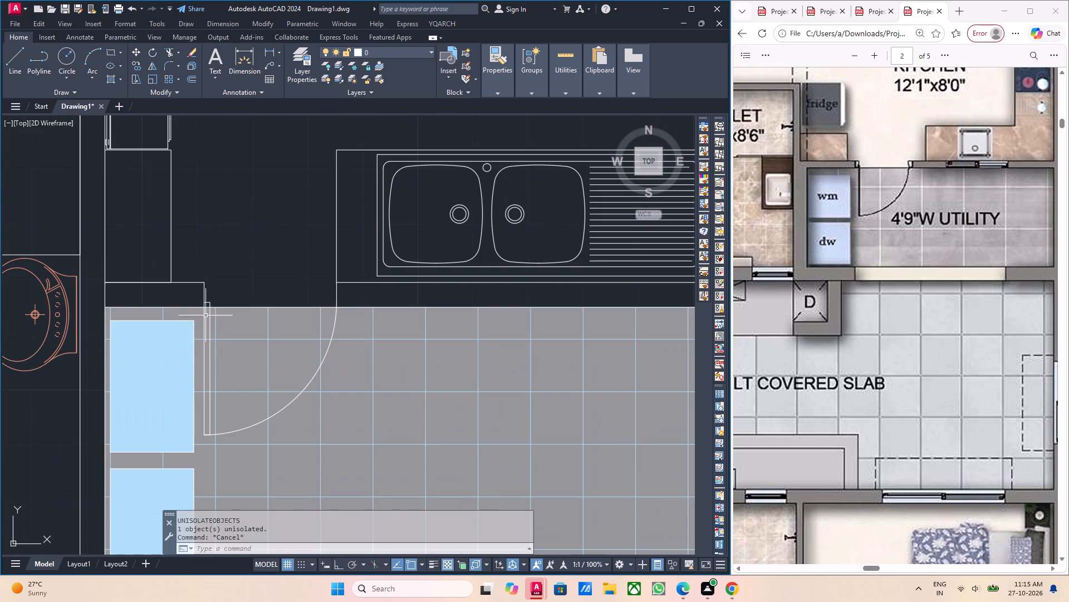
scroll(202, 303, up, 4)
click(223, 303)
scroll(305, 315, down, 2)
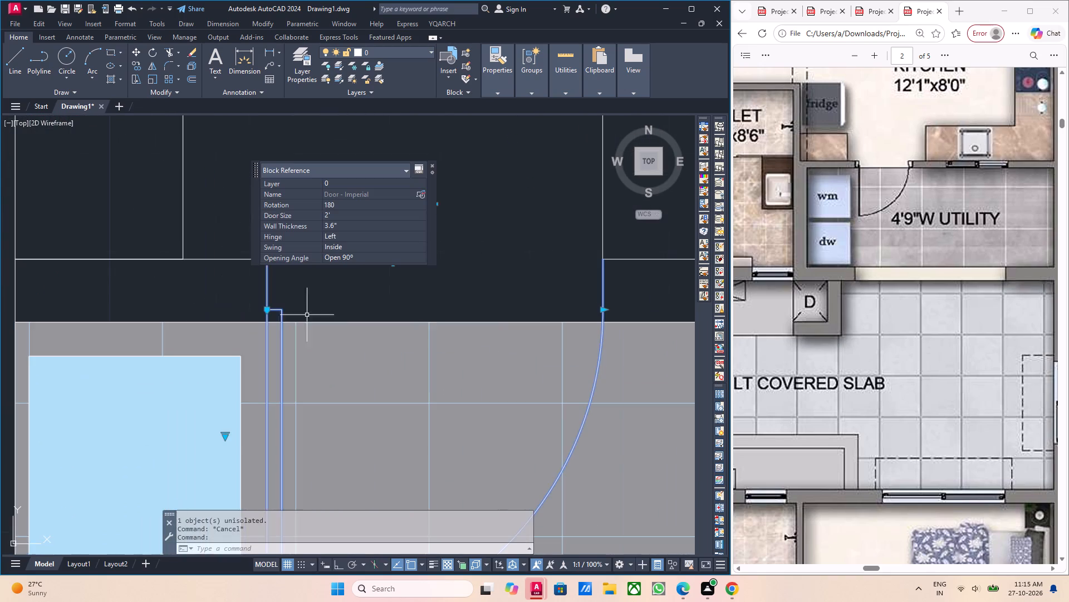
scroll(383, 271, down, 1)
click(391, 51)
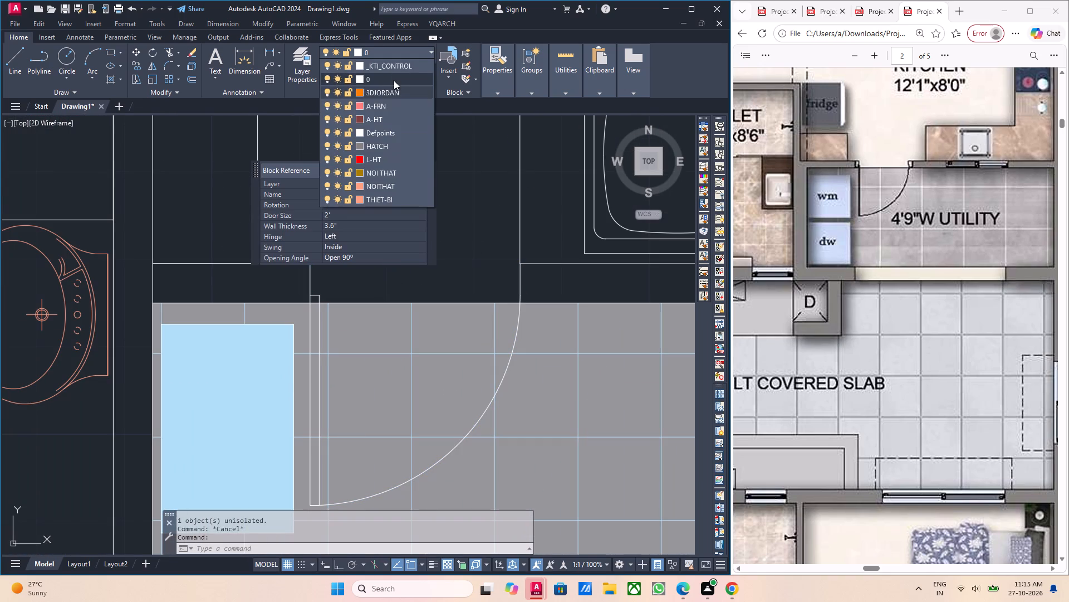
scroll(383, 168, down, 5)
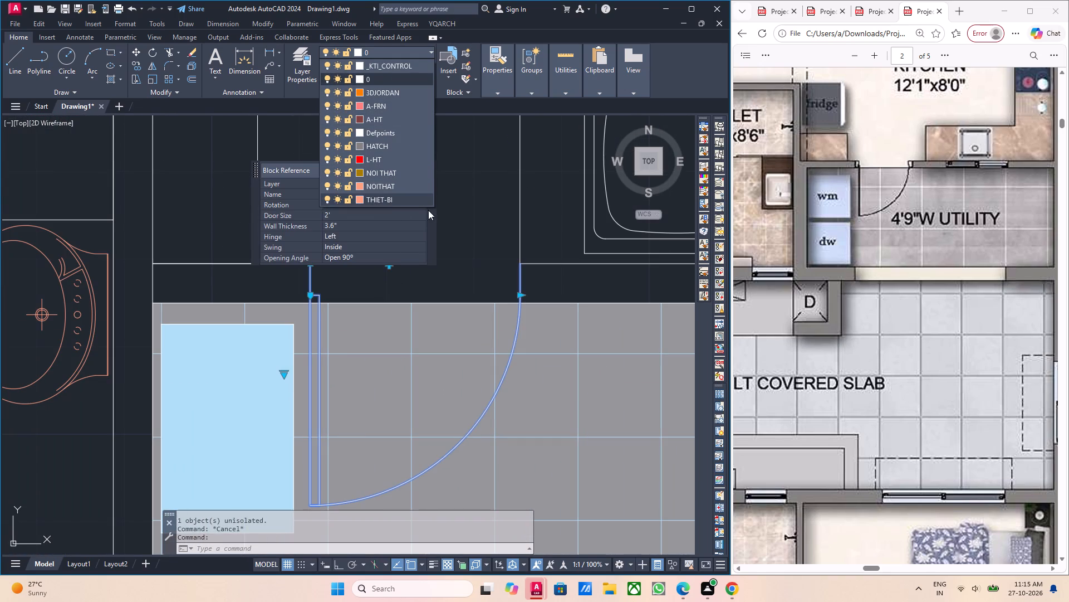
key(Escape)
middle_drag(480, 238, 416, 257)
scroll(420, 253, down, 1)
middle_drag(435, 284, 415, 332)
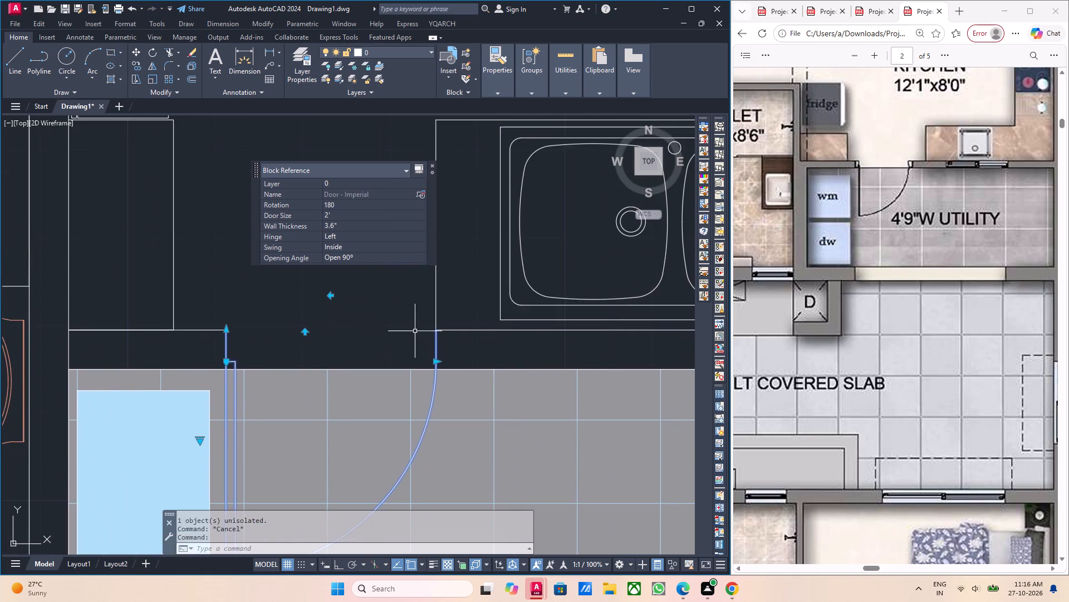
scroll(415, 331, down, 5)
middle_drag(435, 332, 405, 345)
scroll(401, 341, up, 1)
middle_drag(399, 336, 349, 353)
middle_drag(416, 262, 325, 288)
scroll(506, 80, up, 2)
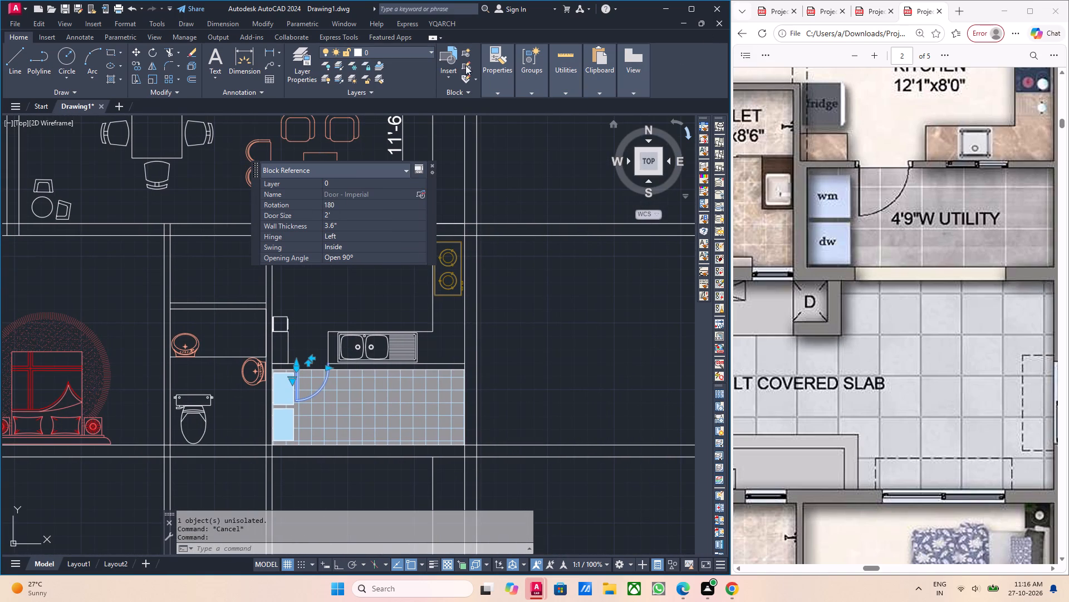
scroll(434, 62, up, 1)
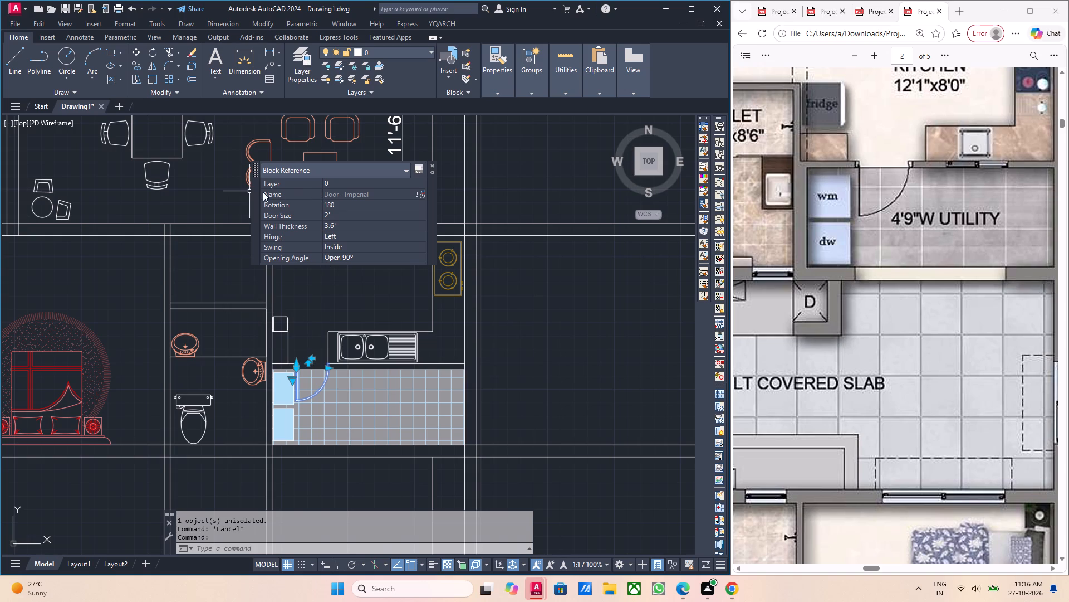
click(344, 181)
click(344, 181)
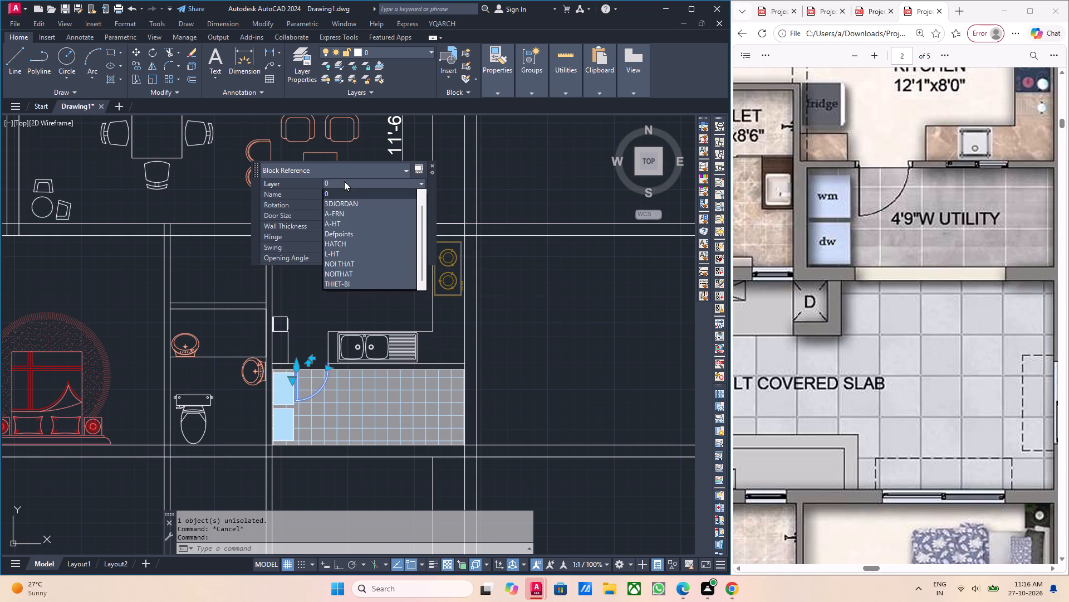
key(BackSpace)
key(BackSpace)
key(BackSpace)
key(BackSpace)
click(326, 133)
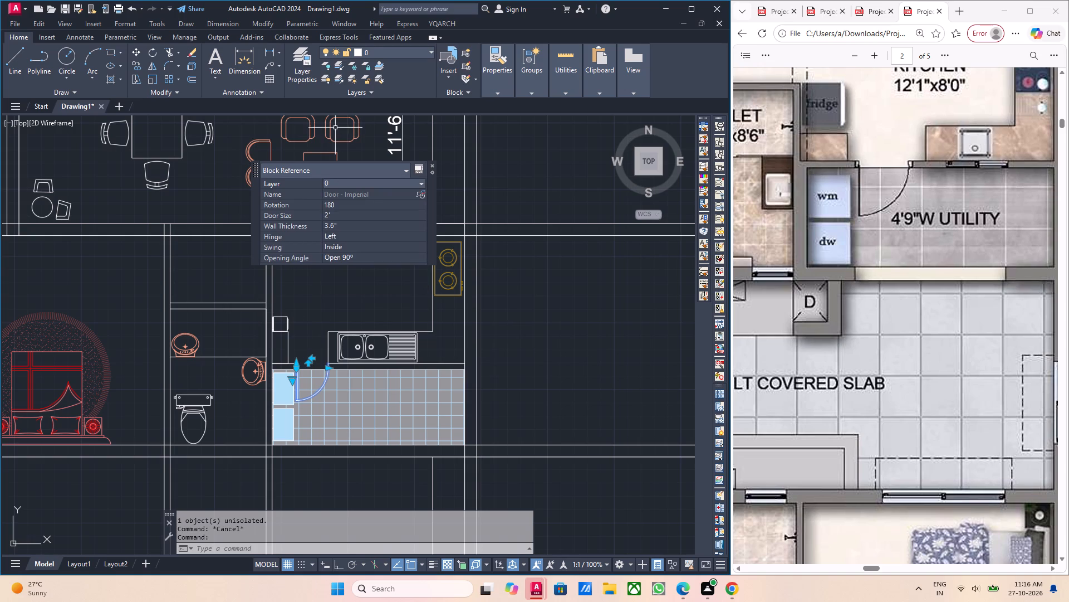
Create a new layer named door.
click(296, 60)
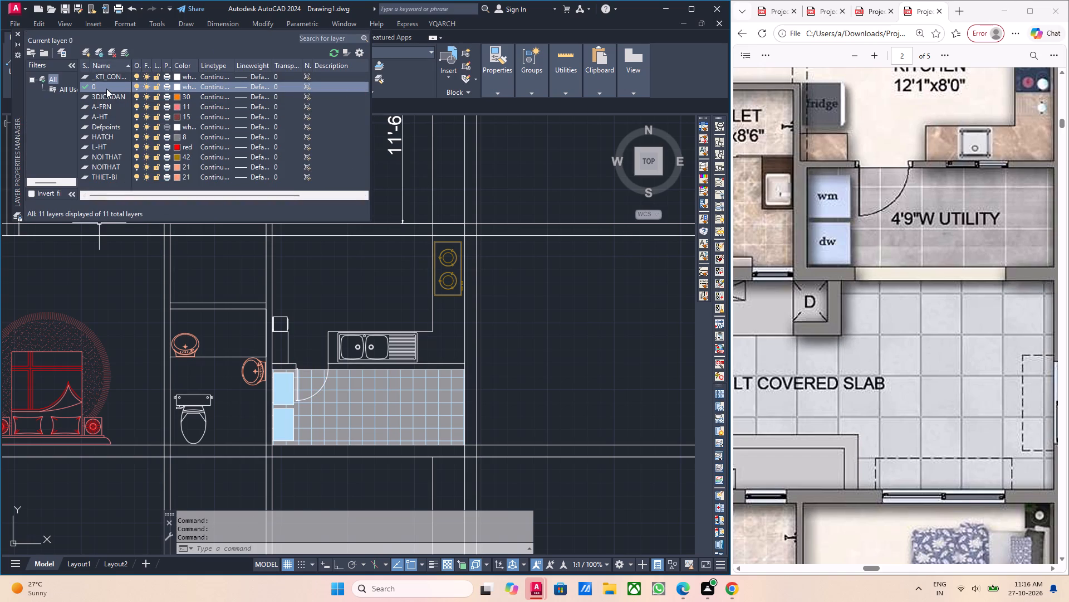
double_click(105, 85)
double_click(104, 85)
click(107, 86)
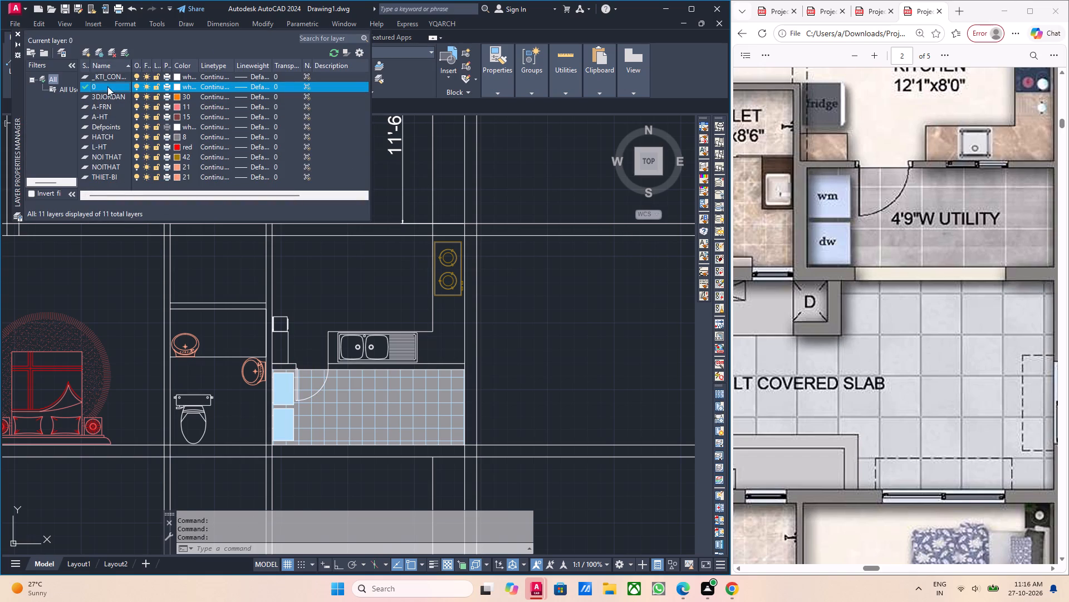
triple_click(111, 86)
triple_click(112, 86)
click(87, 52)
click(119, 93)
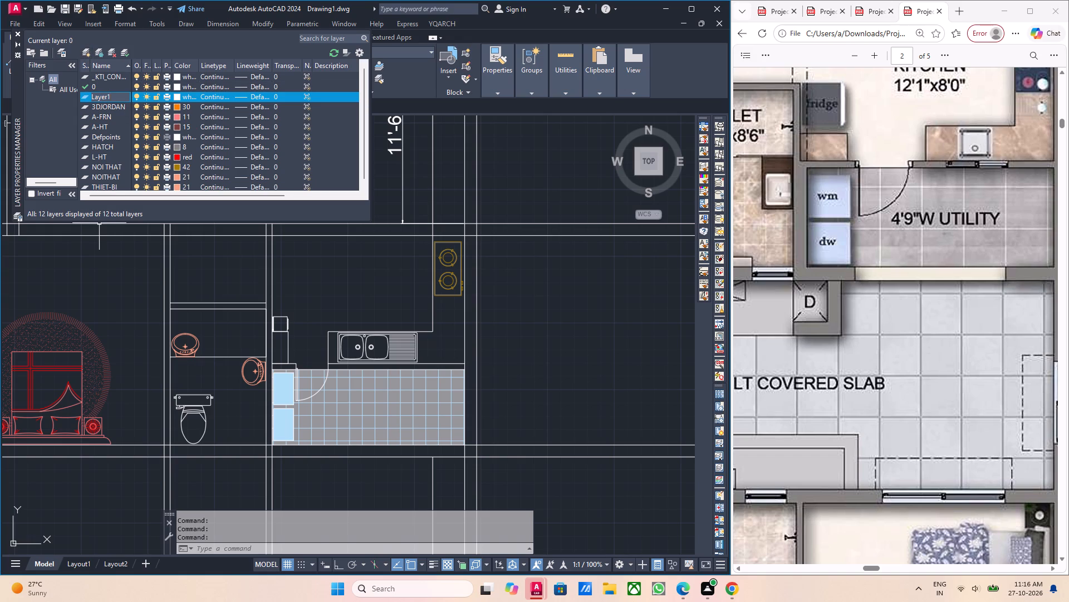
key(BackSpace)
key(BackSpace)
key(BackSpace)
key(BackSpace)
key(BackSpace)
key(BackSpace)
key(BackSpace)
key(BackSpace)
key(BackSpace)
key(BackSpace)
key(BackSpace)
key(BackSpace)
key(BackSpace)
key(BackSpace)
key(BackSpace)
text(door)
key(Return)
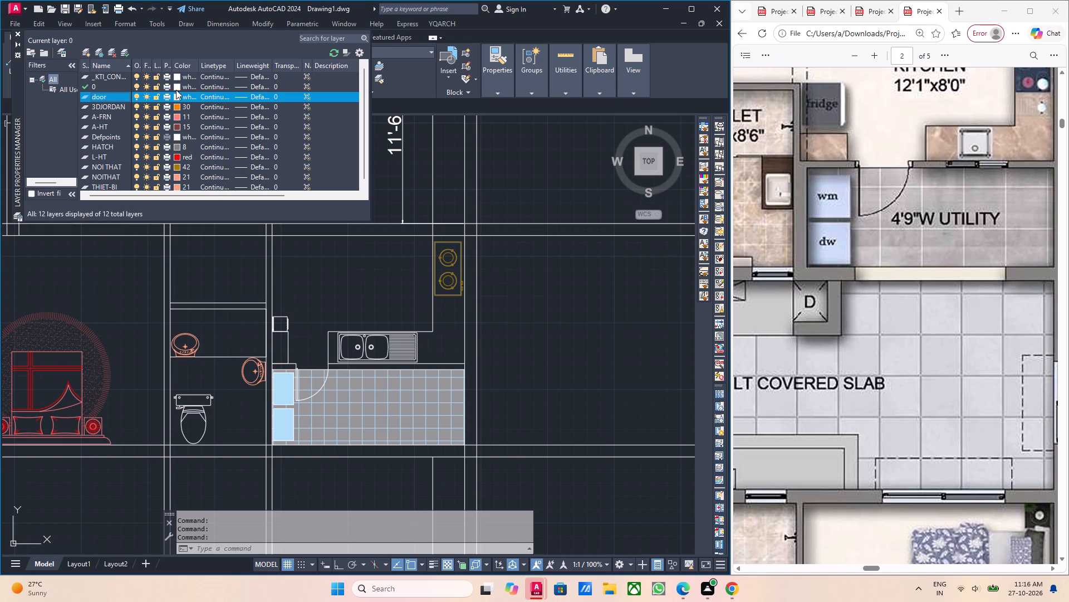
Set the door layer's colour to index colour 120.
click(176, 93)
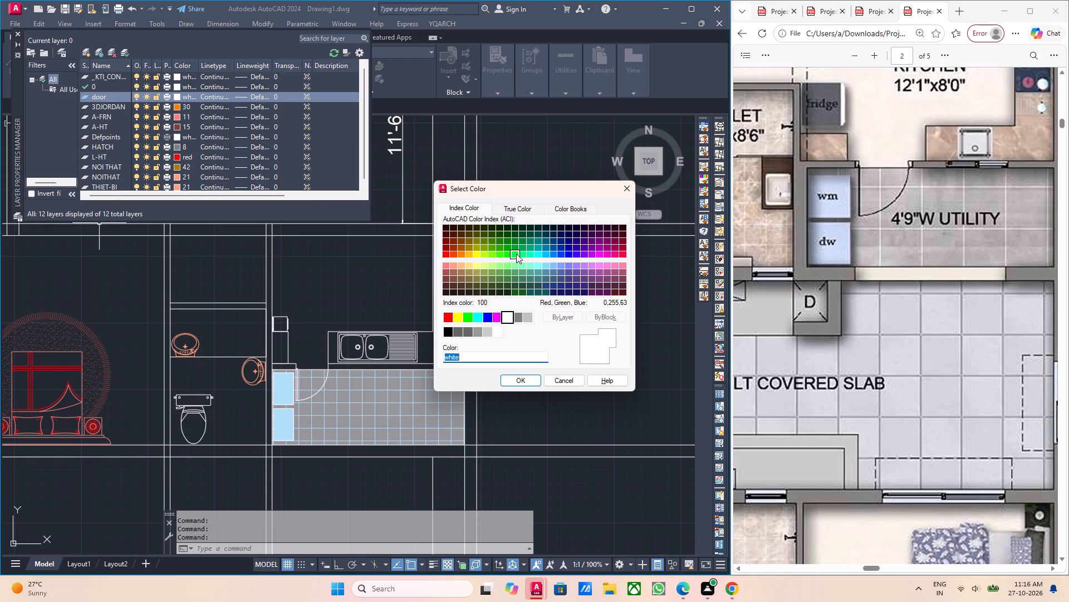
click(527, 253)
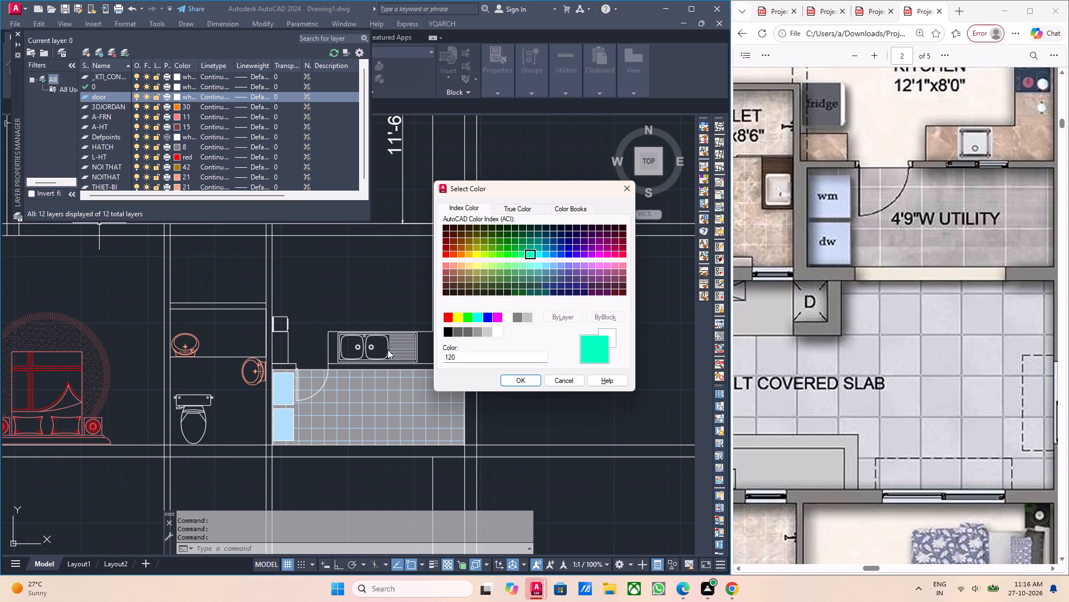
click(519, 380)
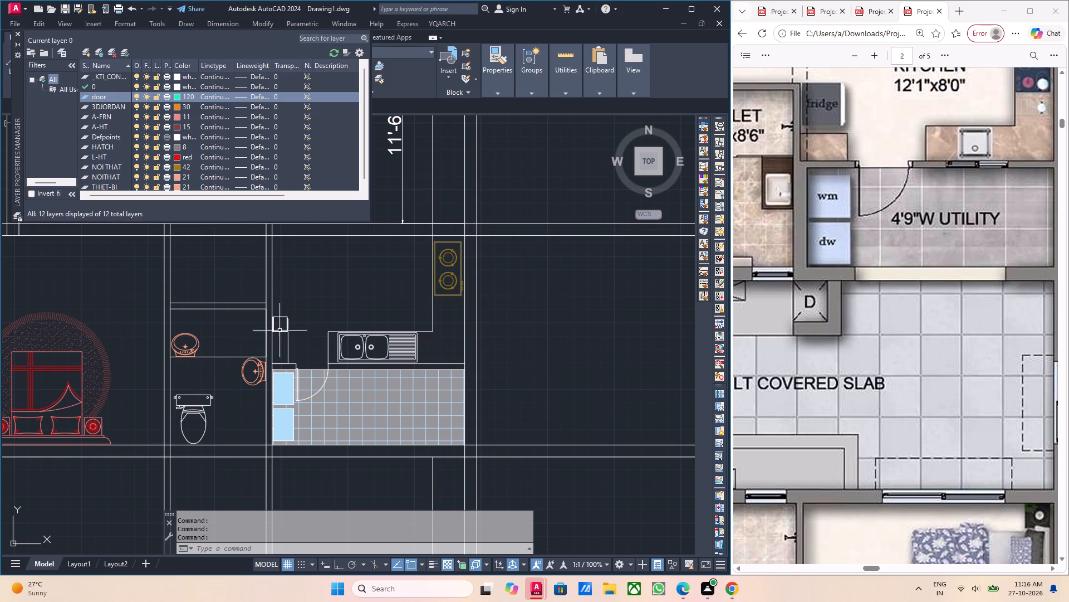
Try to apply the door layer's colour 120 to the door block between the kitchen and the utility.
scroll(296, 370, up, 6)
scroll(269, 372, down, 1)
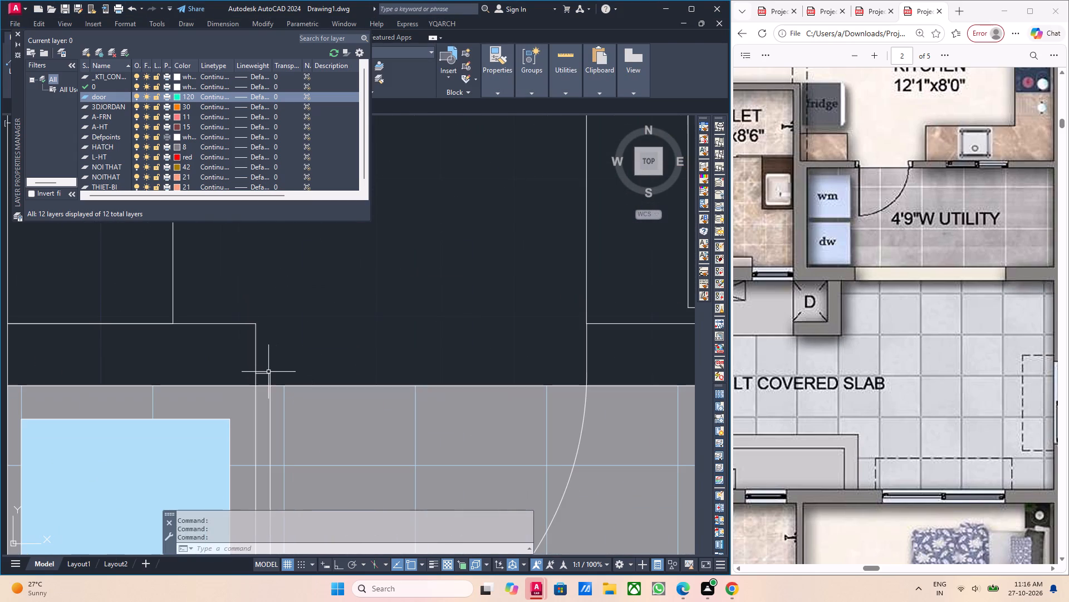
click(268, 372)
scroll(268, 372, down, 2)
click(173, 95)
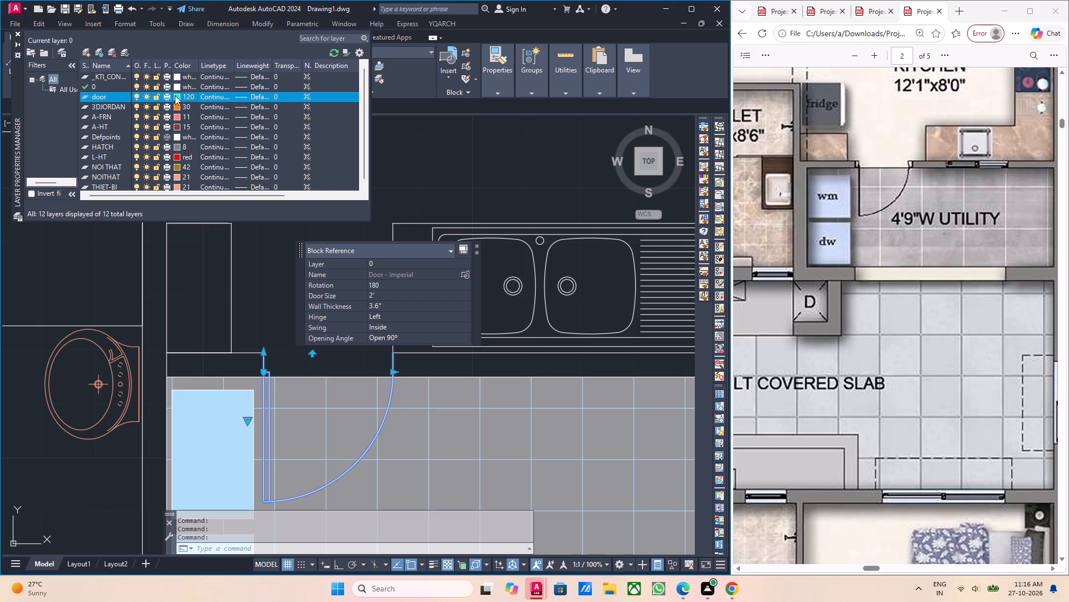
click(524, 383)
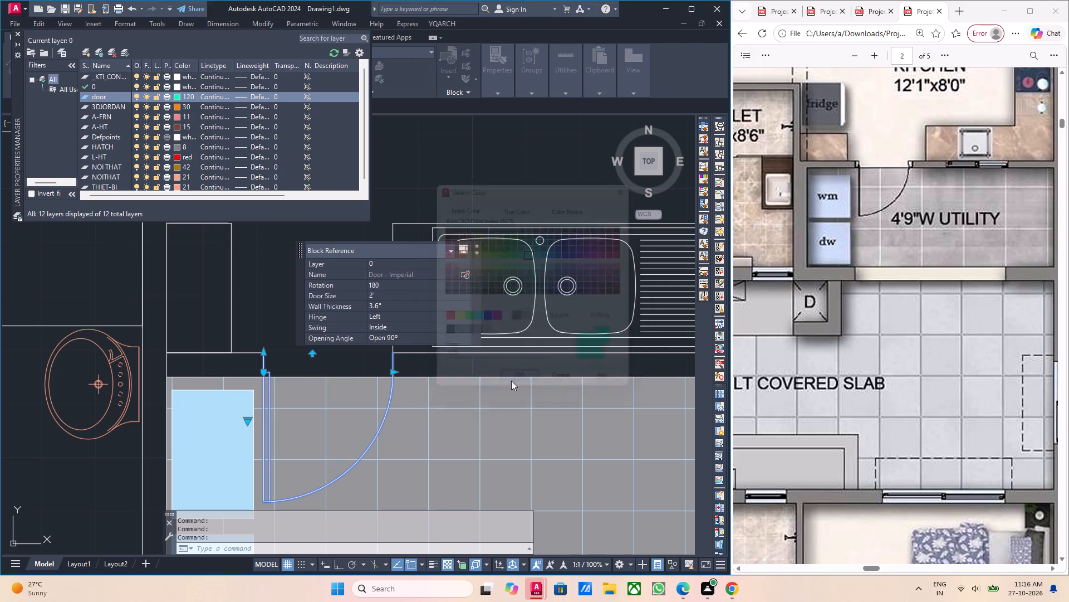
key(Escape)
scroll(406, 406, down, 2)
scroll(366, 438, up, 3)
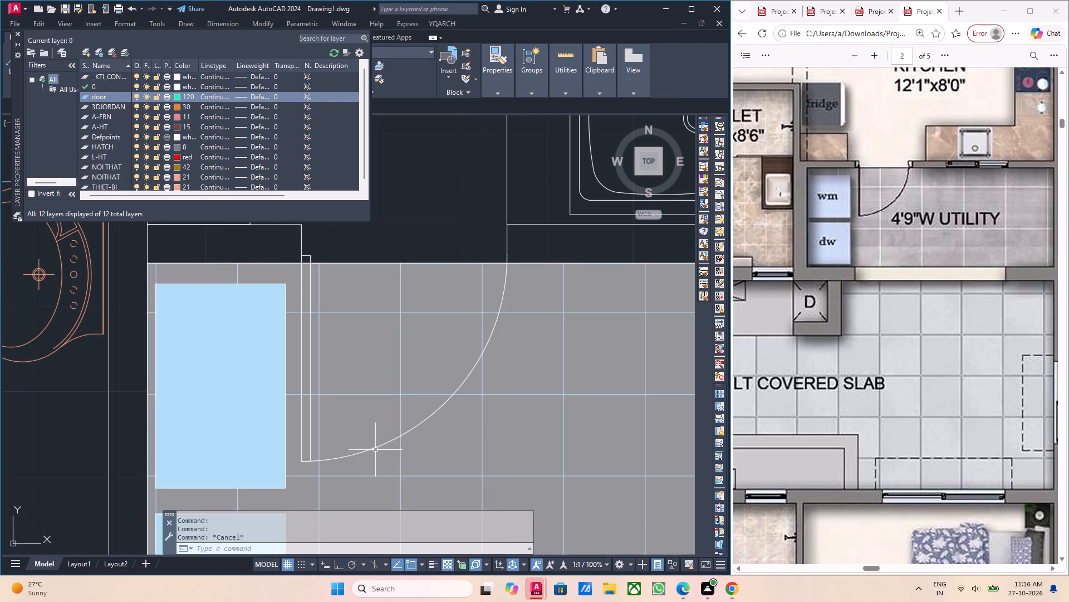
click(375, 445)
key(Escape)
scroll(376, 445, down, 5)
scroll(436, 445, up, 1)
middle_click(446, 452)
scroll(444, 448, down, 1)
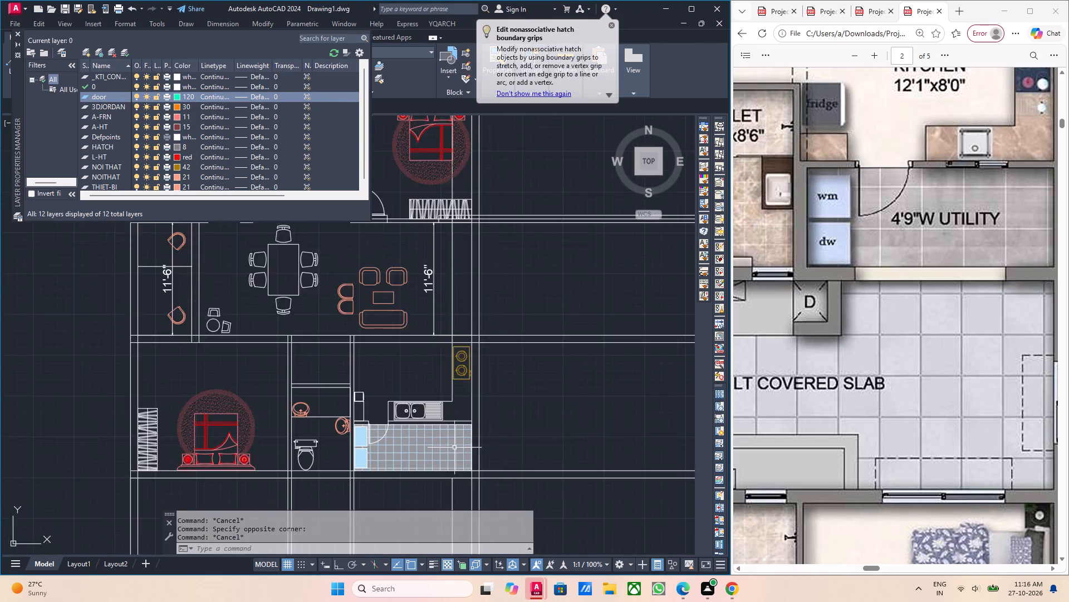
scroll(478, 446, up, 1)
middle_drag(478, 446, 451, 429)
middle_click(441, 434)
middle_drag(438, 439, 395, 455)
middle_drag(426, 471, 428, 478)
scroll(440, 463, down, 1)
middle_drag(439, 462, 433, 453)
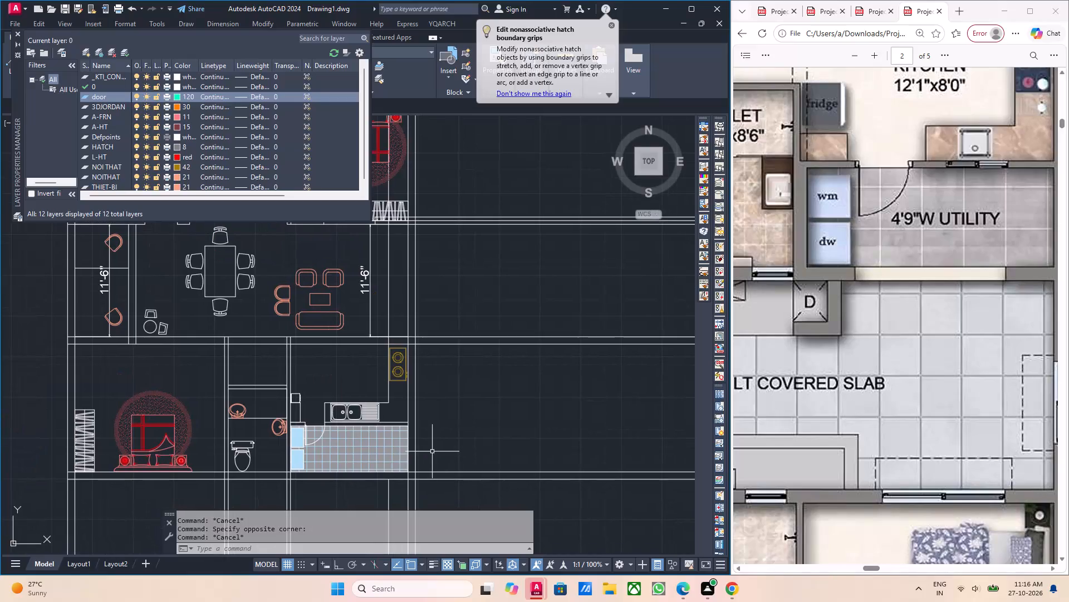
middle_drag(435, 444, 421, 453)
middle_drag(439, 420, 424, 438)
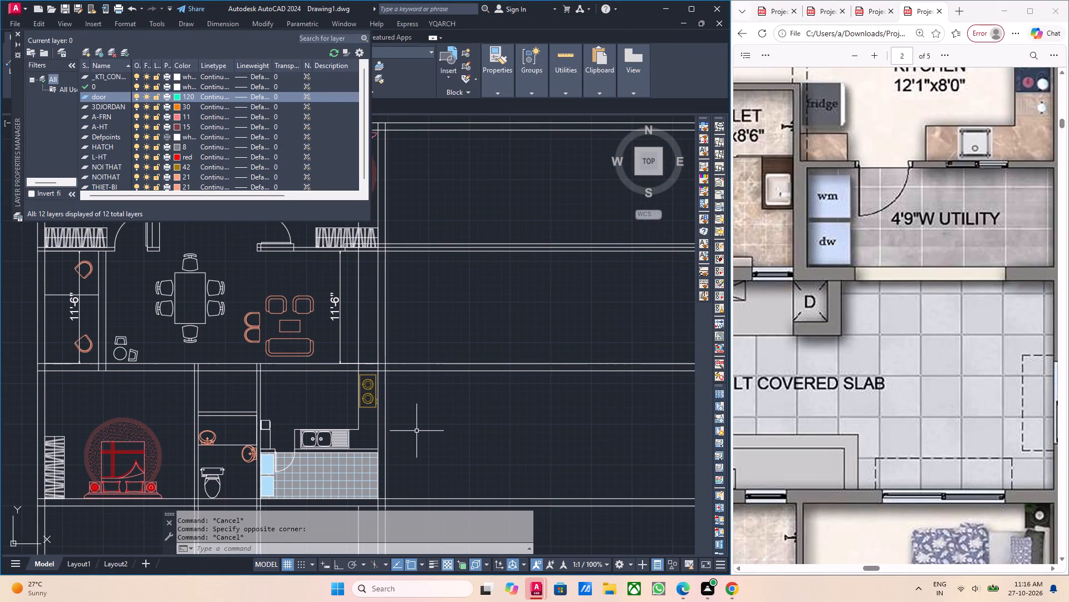
Examine the 1740 Sft. apartment plan on page 2 of the reference PDF, from the utility up to the bedrooms.
scroll(718, 331, down, 4)
scroll(851, 337, up, 3)
key(Escape)
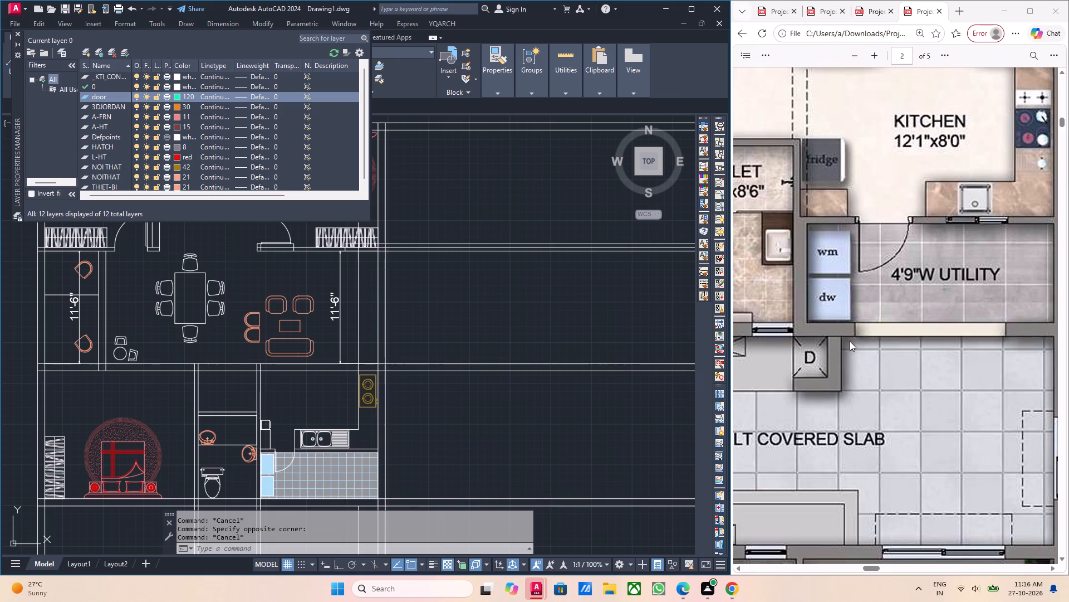
middle_click(875, 364)
scroll(867, 385, down, 3)
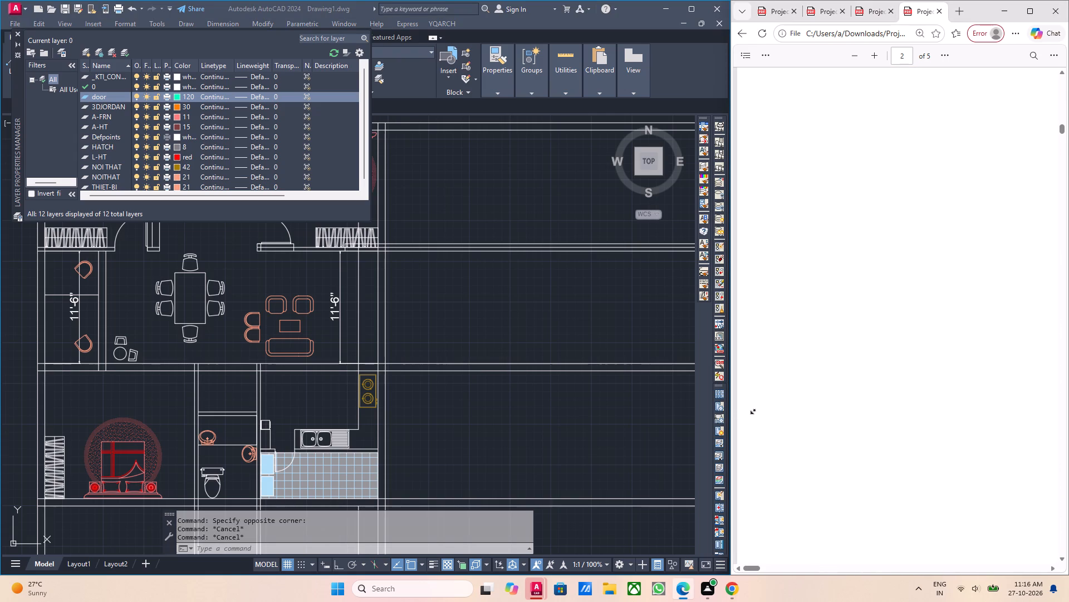
scroll(845, 354, up, 1)
middle_drag(845, 354, 1068, 362)
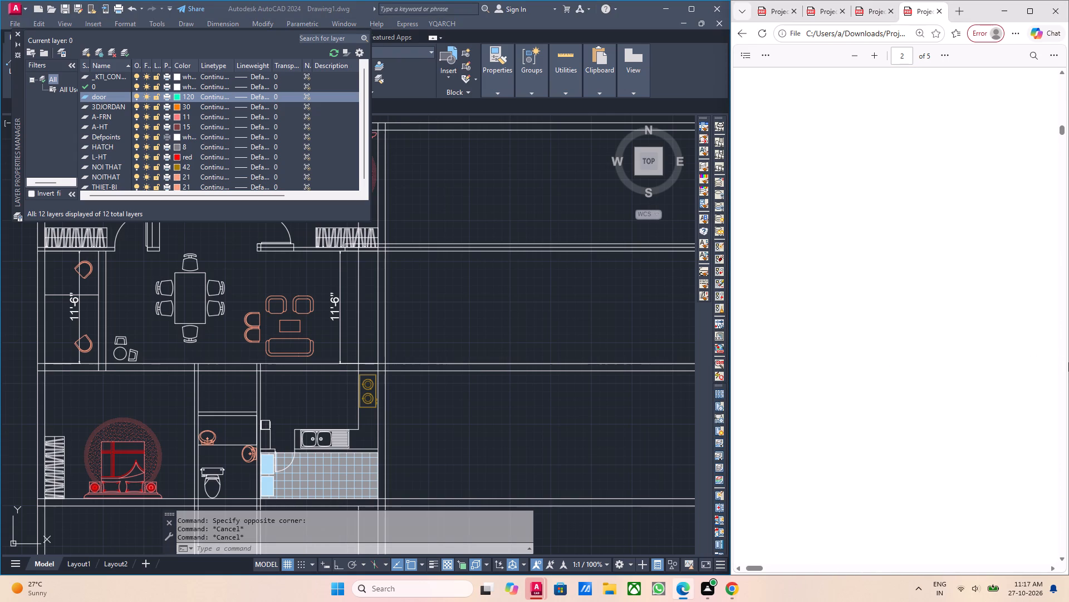
middle_drag(1068, 362, 1068, 370)
drag(752, 566, 855, 561)
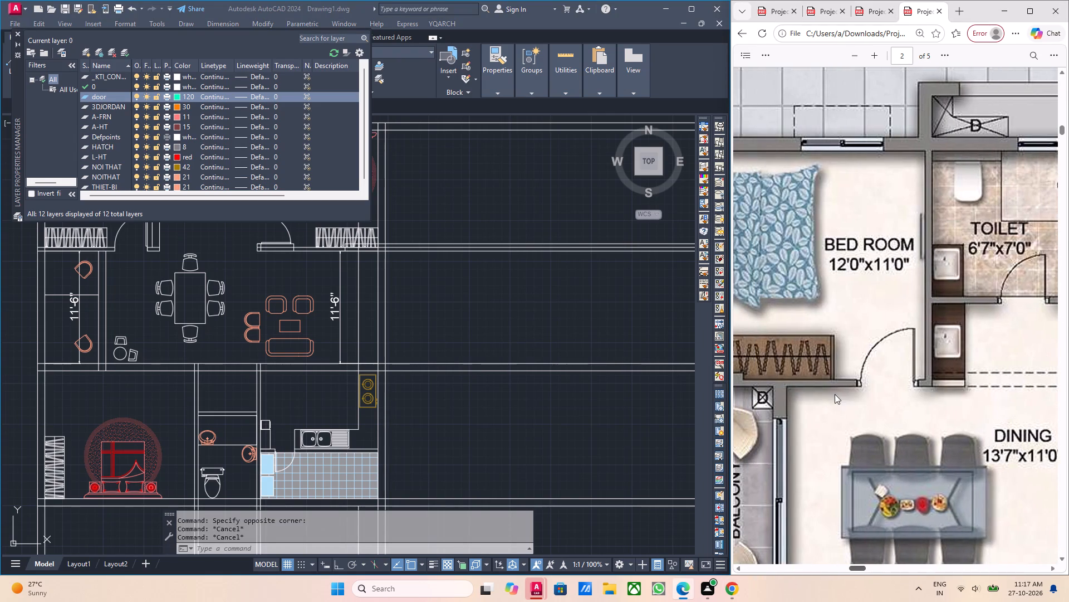
ctrl+scroll(833, 386, down, 3)
ctrl+scroll(833, 386, up, 1)
ctrl+scroll(833, 385, down, 1)
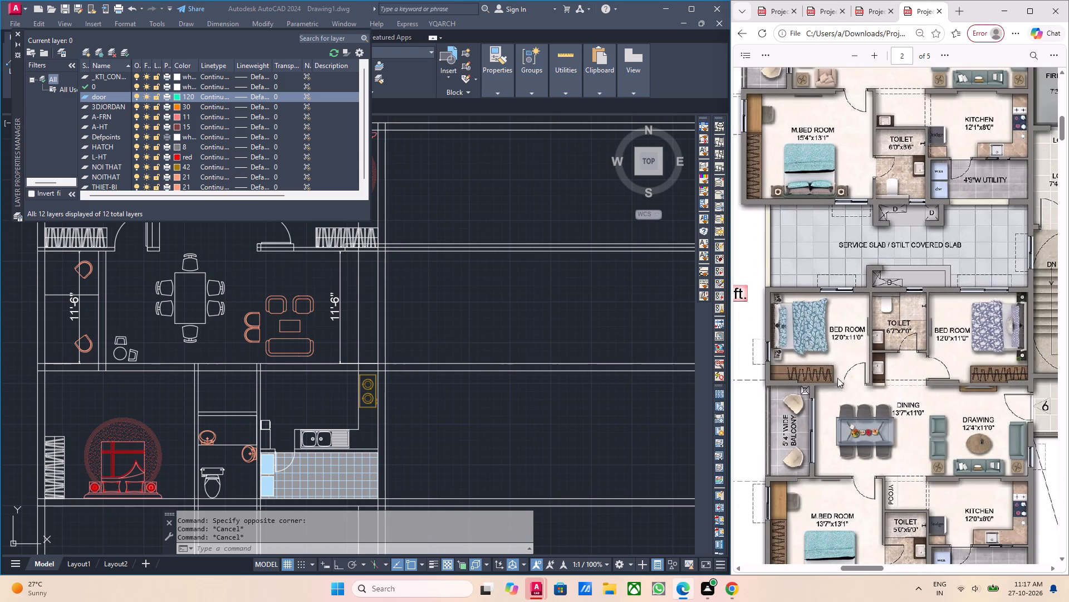
middle_drag(902, 332, 893, 358)
middle_drag(894, 339, 892, 348)
scroll(899, 318, up, 3)
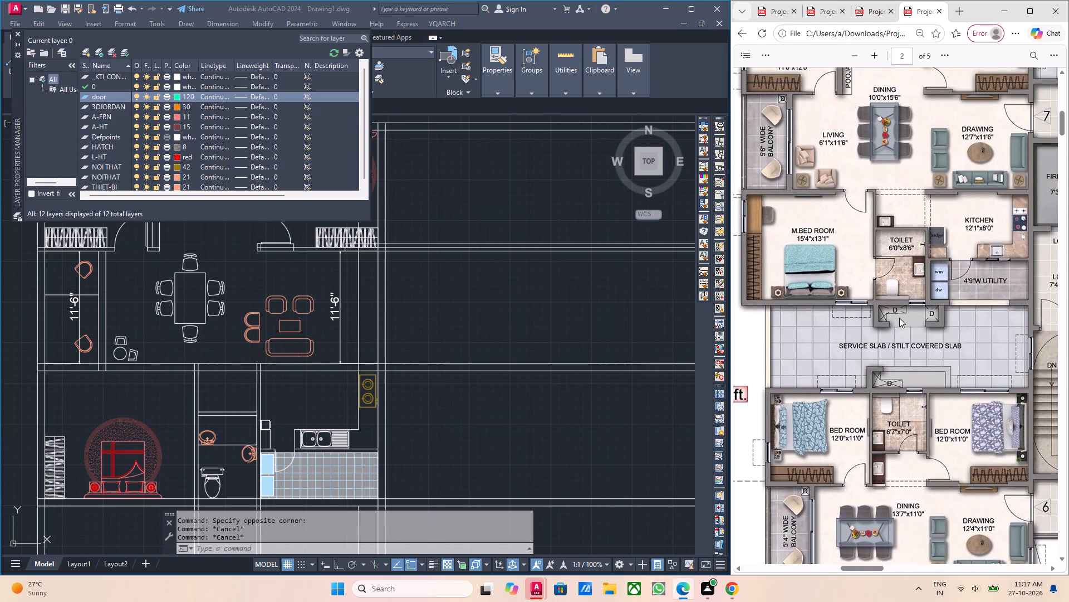
scroll(900, 317, up, 4)
scroll(900, 317, down, 1)
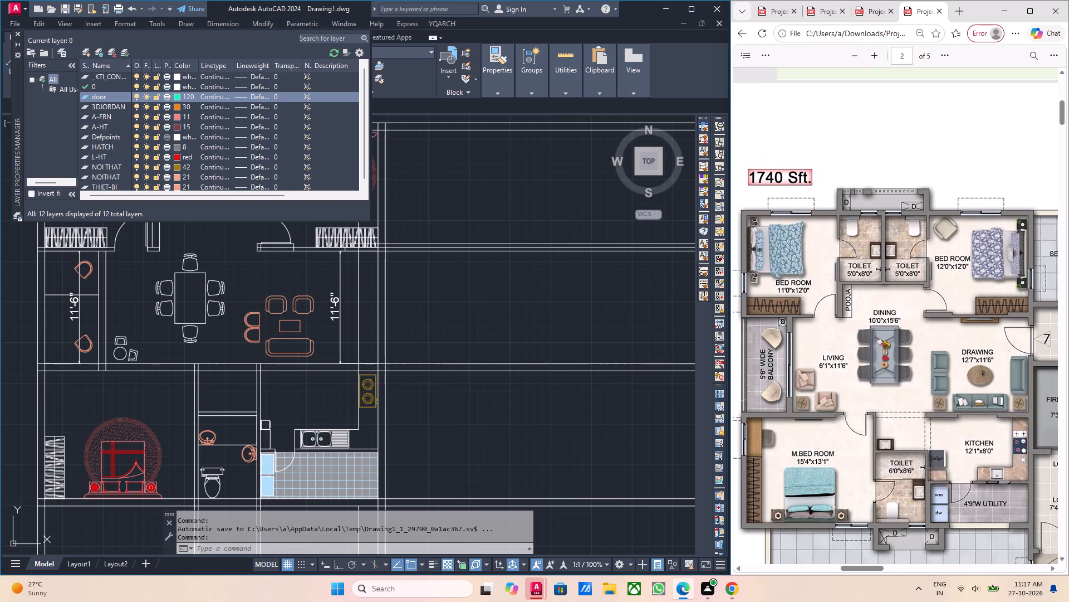
Examine the drafted rooms from the kitchen up to the bedrooms against the reference plan.
middle_click(307, 421)
scroll(281, 413, up, 2)
scroll(287, 413, down, 1)
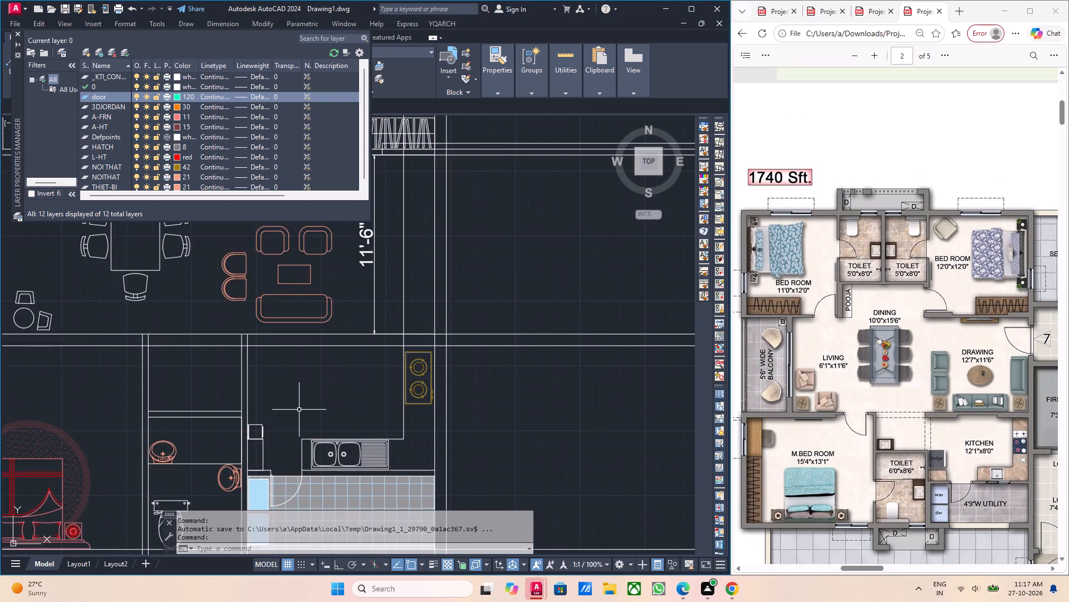
scroll(285, 409, down, 1)
middle_drag(282, 407, 342, 405)
middle_drag(328, 406, 352, 418)
middle_drag(327, 420, 374, 409)
middle_drag(374, 407, 395, 398)
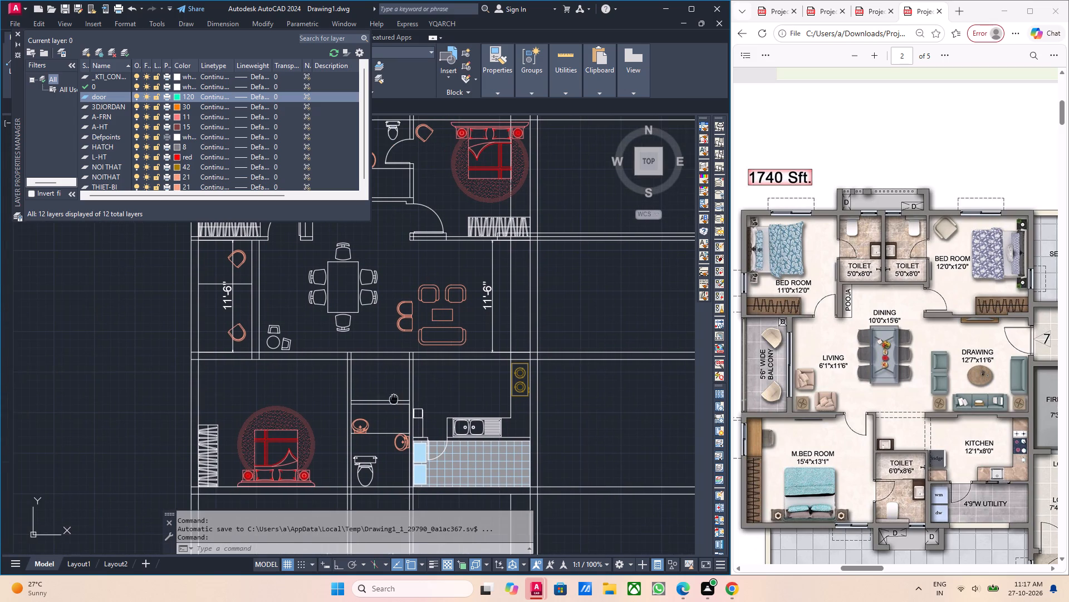
middle_drag(395, 398, 396, 398)
middle_click(386, 404)
middle_drag(361, 407, 390, 402)
middle_drag(360, 410, 362, 453)
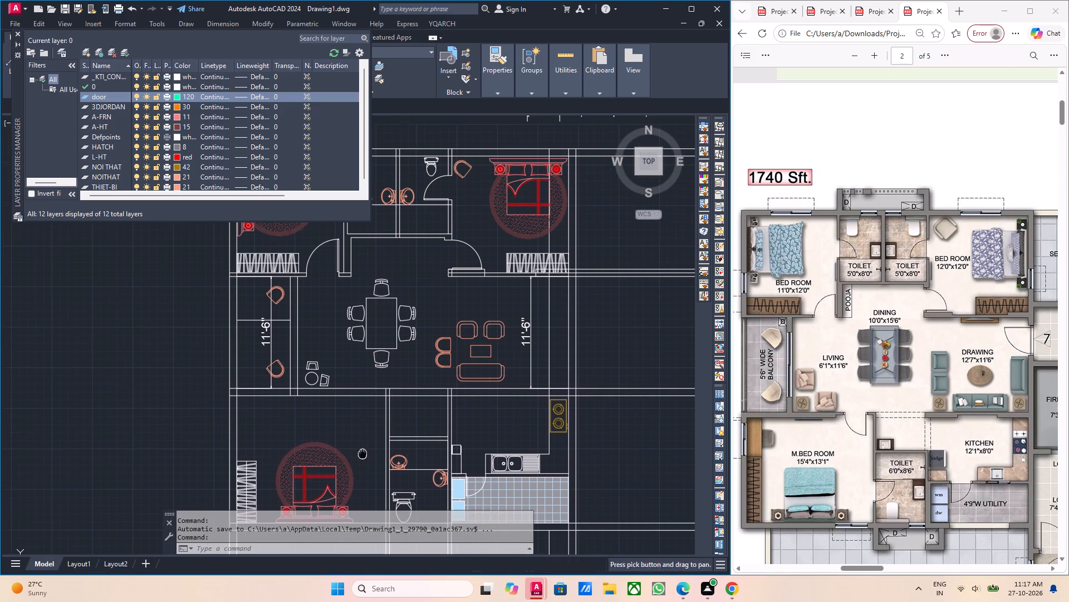
middle_drag(369, 435, 370, 440)
middle_drag(376, 423, 377, 433)
middle_drag(365, 413, 370, 431)
middle_drag(370, 425, 372, 438)
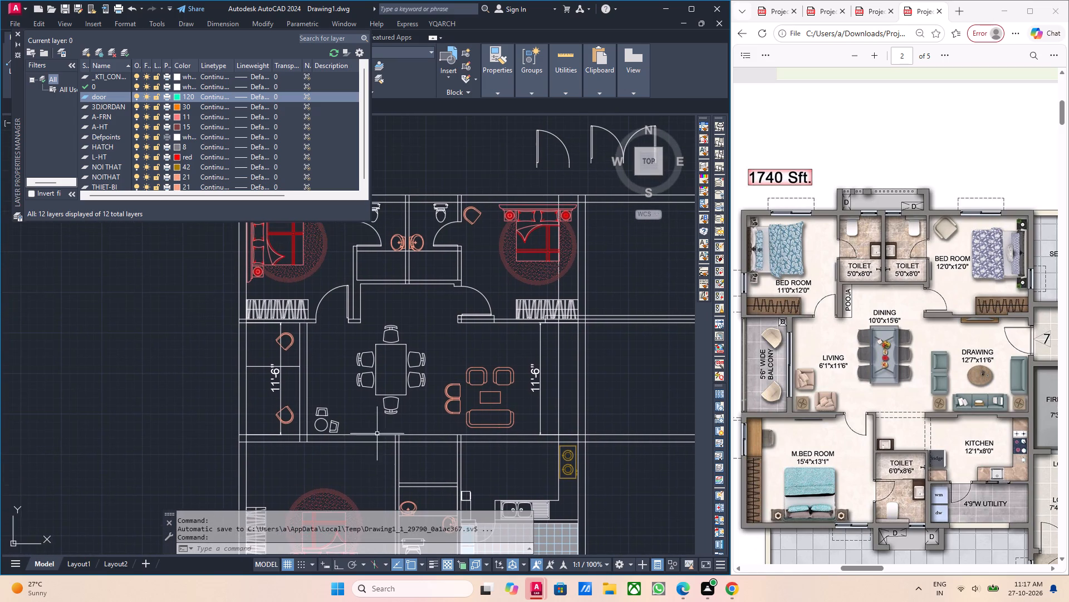
scroll(403, 426, down, 2)
middle_drag(419, 430, 423, 396)
scroll(423, 396, down, 1)
scroll(449, 377, up, 1)
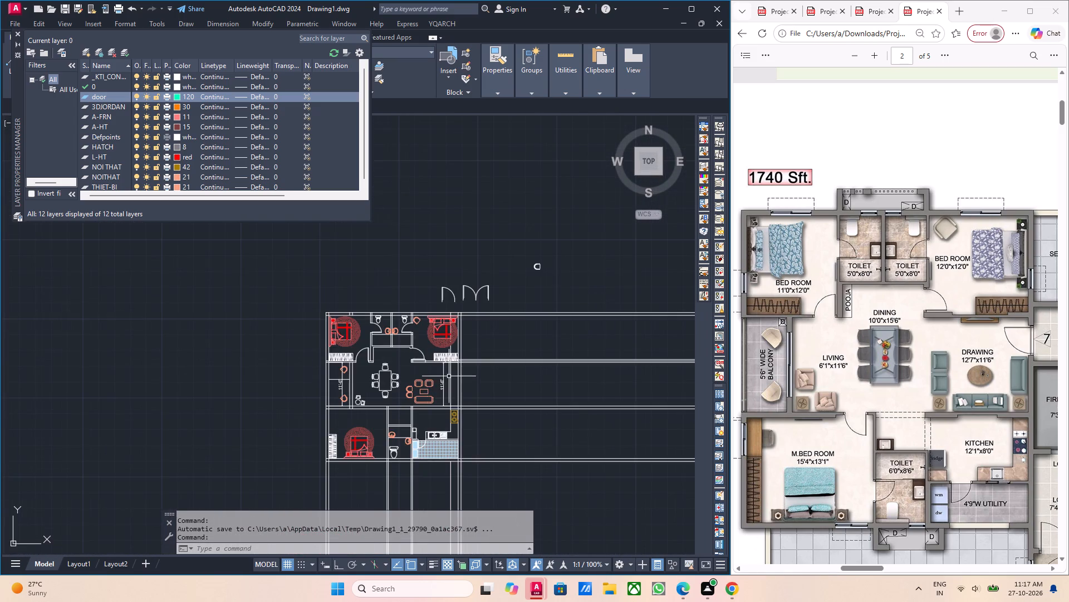
Delete the vertical 11'-6" dimension beside the drawing room's seating group.
scroll(450, 376, up, 4)
click(433, 409)
click(428, 406)
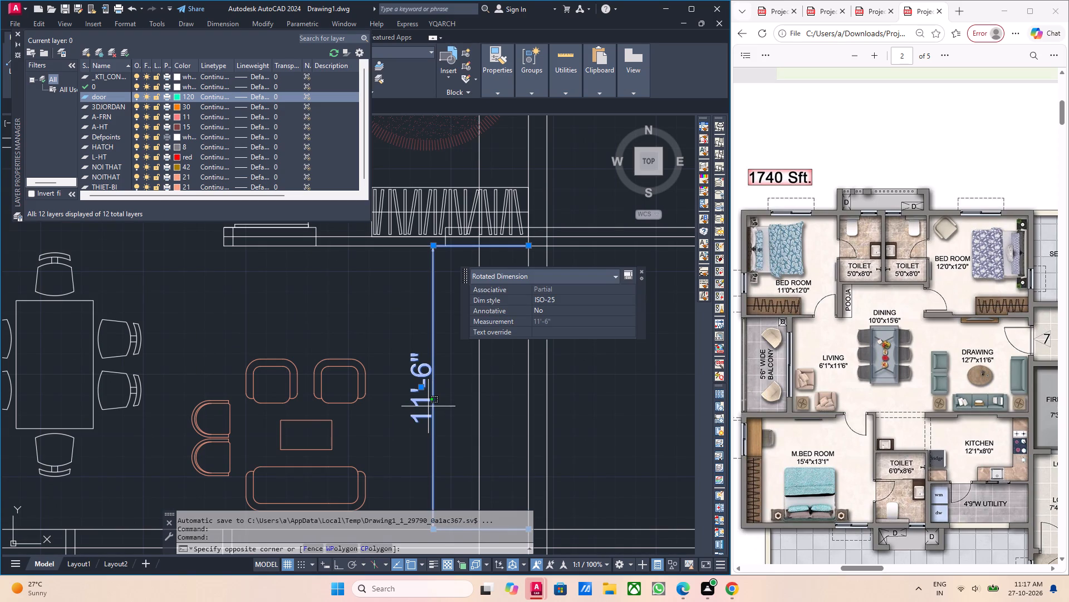
key(Delete)
Mirror the two stacked tub chairs about the vertical centre line of the drawing room's coffee table, keeping the originals.
scroll(423, 403, down, 1)
middle_drag(432, 415, 433, 406)
middle_drag(434, 410, 430, 397)
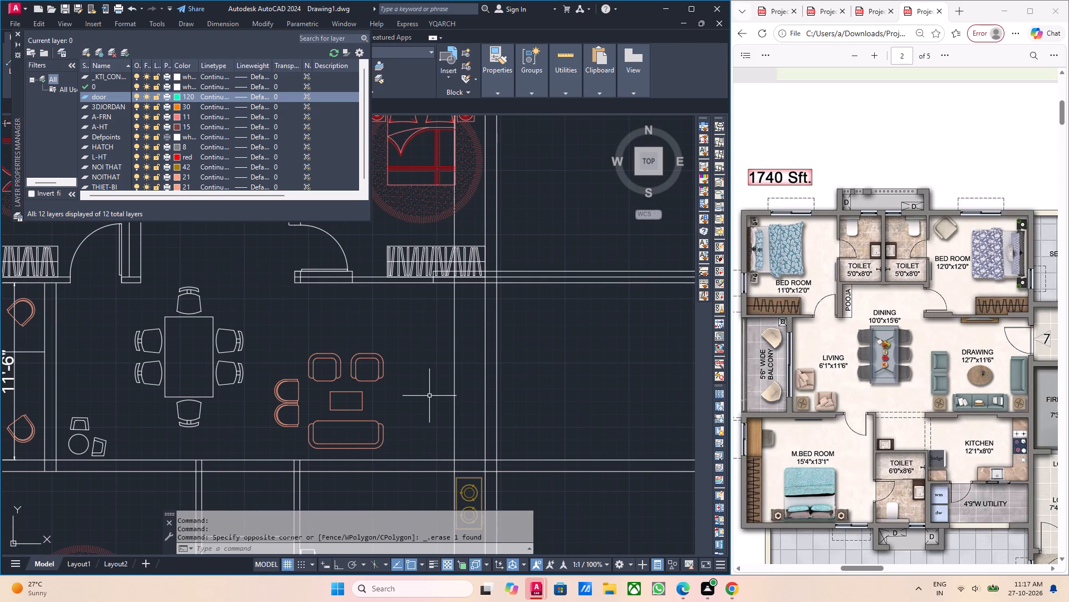
scroll(263, 419, up, 3)
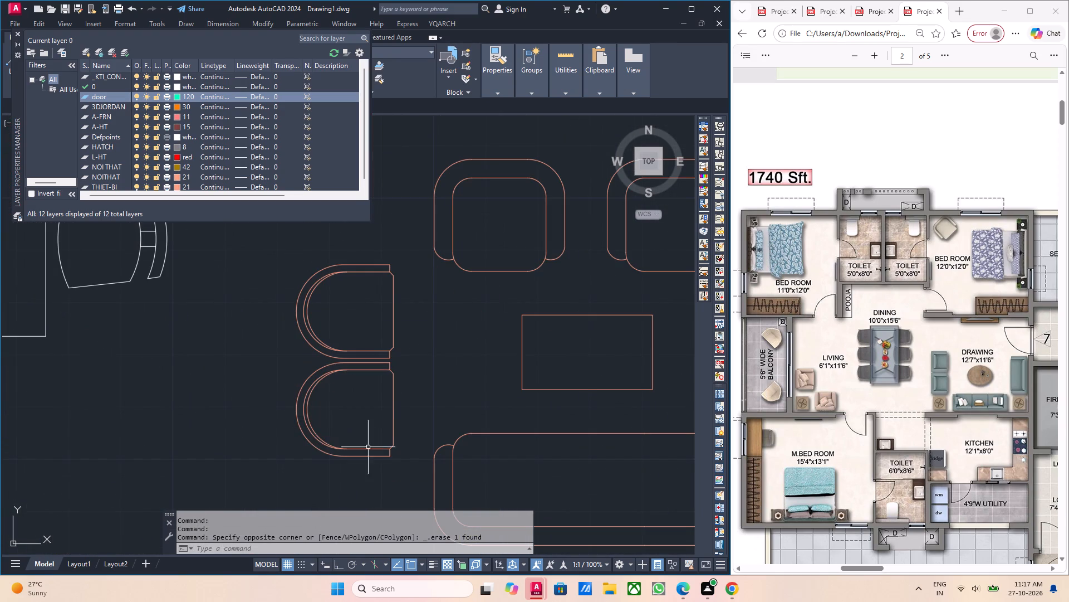
click(377, 450)
click(367, 347)
click(341, 346)
click(325, 353)
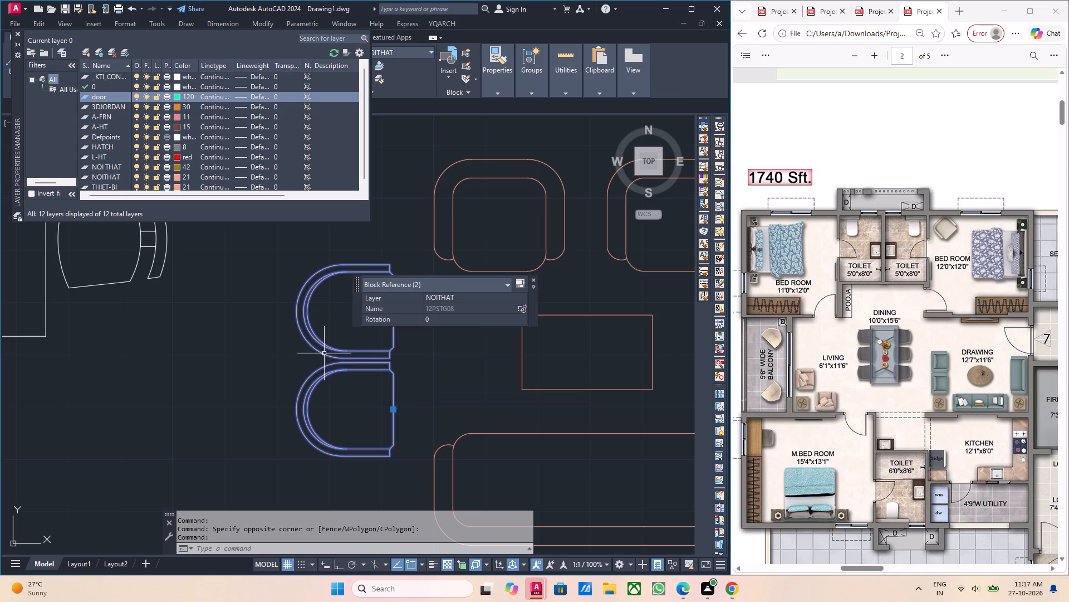
middle_drag(335, 377, 319, 379)
middle_drag(449, 410, 383, 397)
middle_drag(427, 394, 379, 389)
middle_drag(456, 413, 431, 425)
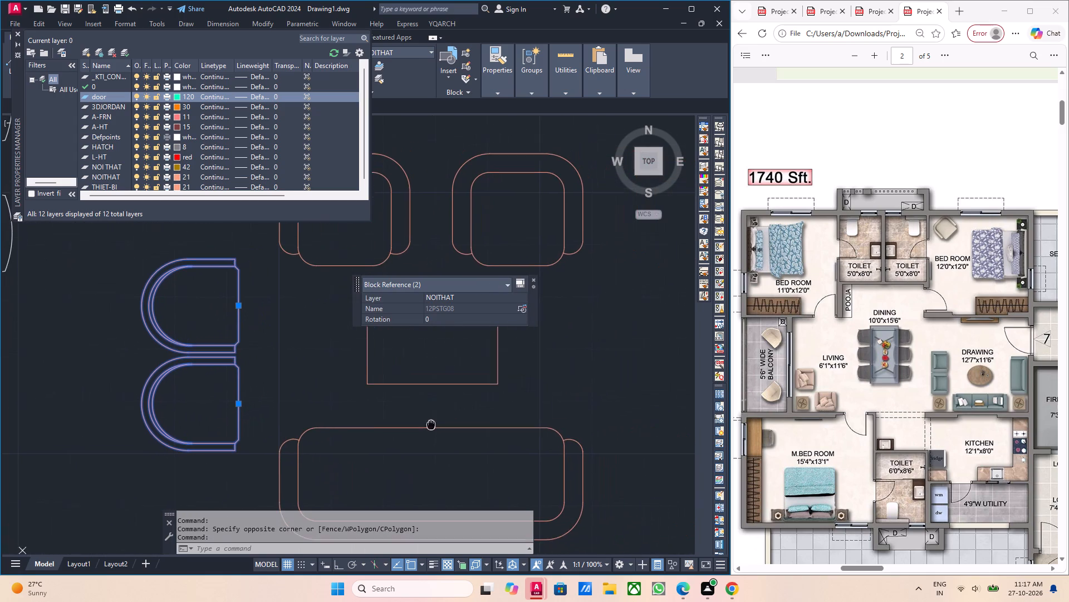
scroll(437, 416, down, 1)
middle_drag(437, 416, 409, 469)
text(mi)
key(Return)
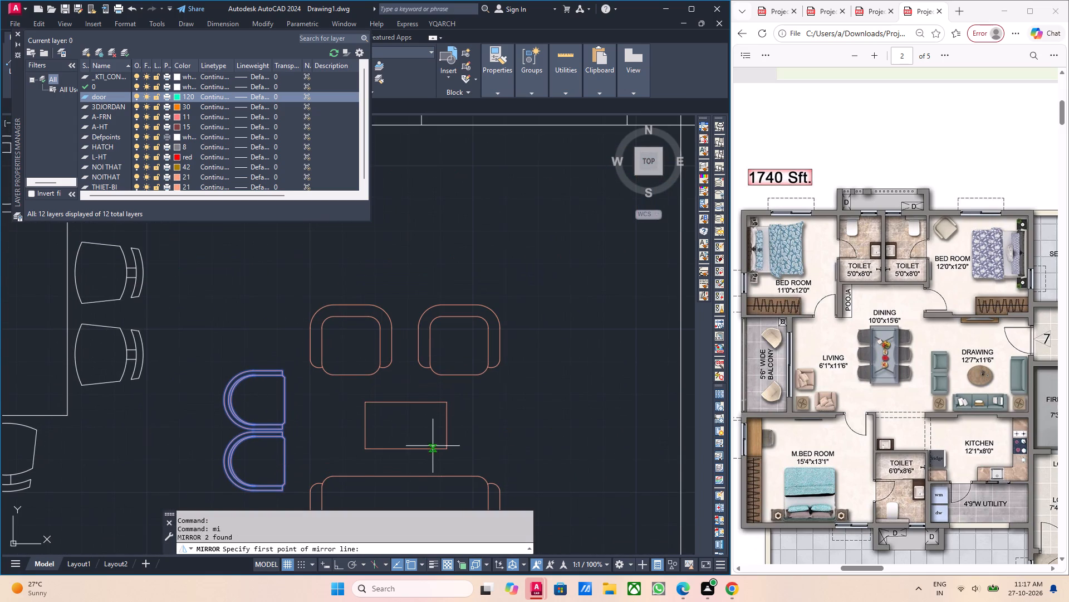
click(403, 448)
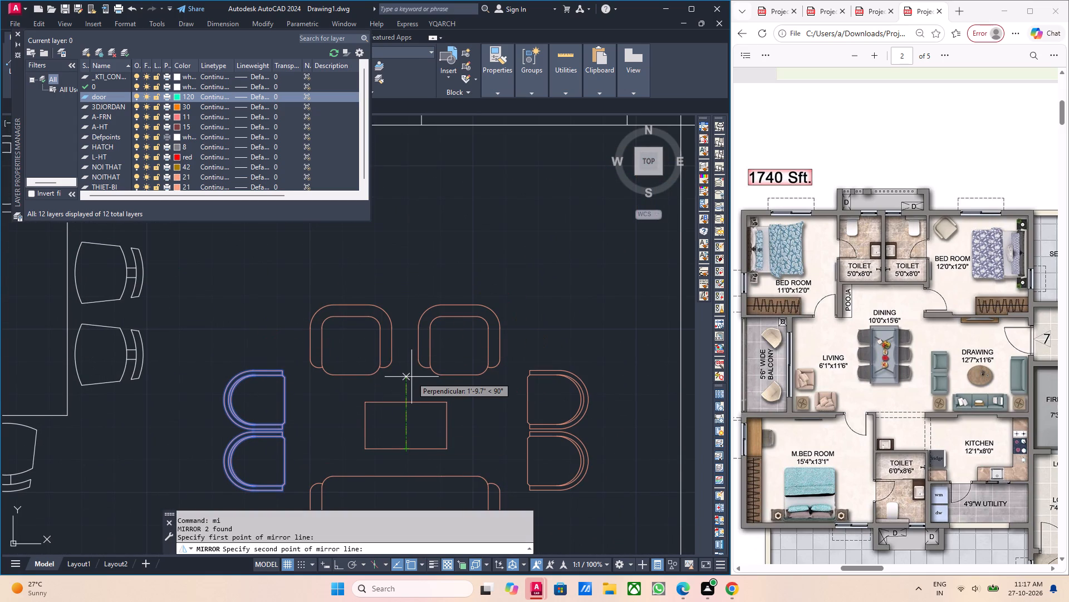
click(408, 264)
scroll(502, 316, down, 3)
scroll(521, 383, up, 1)
middle_drag(519, 391, 509, 386)
scroll(509, 386, down, 1)
click(332, 549)
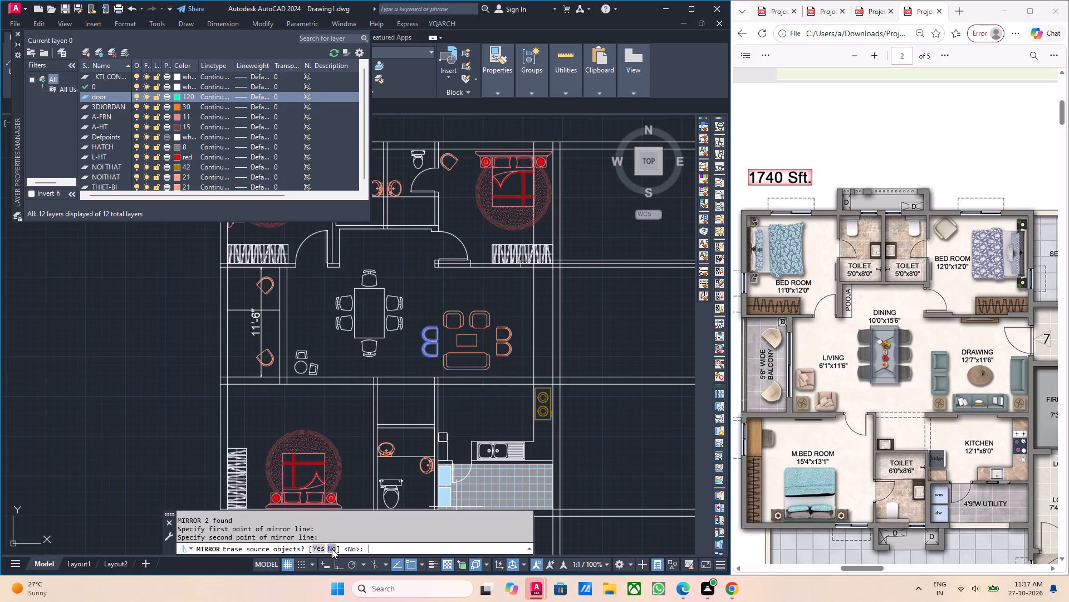
middle_drag(399, 440, 386, 468)
middle_click(465, 440)
key(Escape)
middle_drag(497, 431, 490, 434)
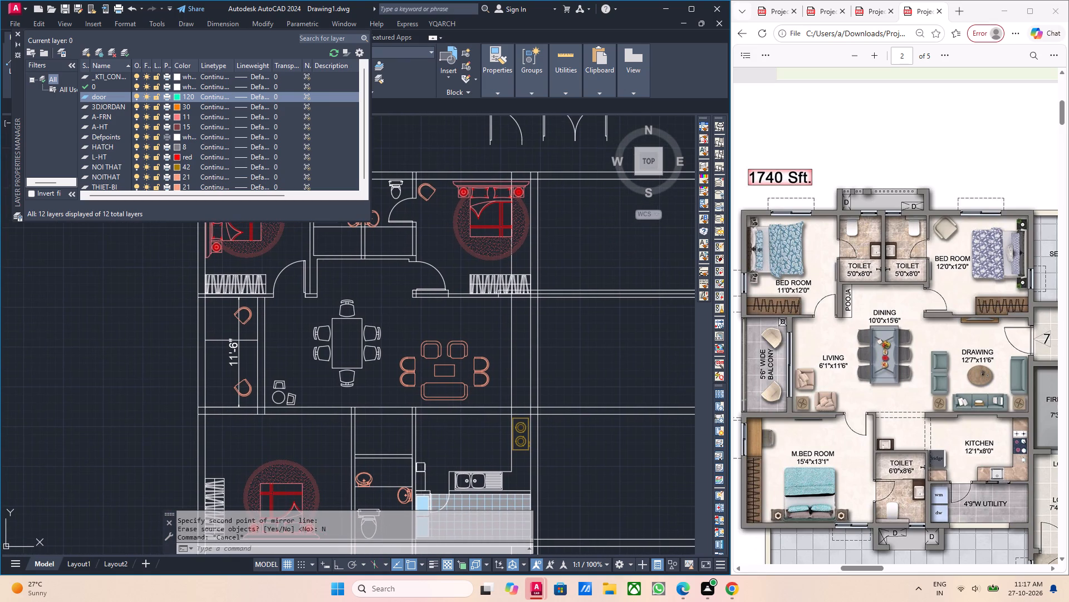
middle_click(490, 434)
Trim the kitchen counter's vertical line where it crosses the wall between the kitchen and the drawing room.
middle_drag(538, 425, 533, 441)
scroll(460, 400, up, 1)
scroll(524, 406, down, 1)
scroll(524, 406, up, 1)
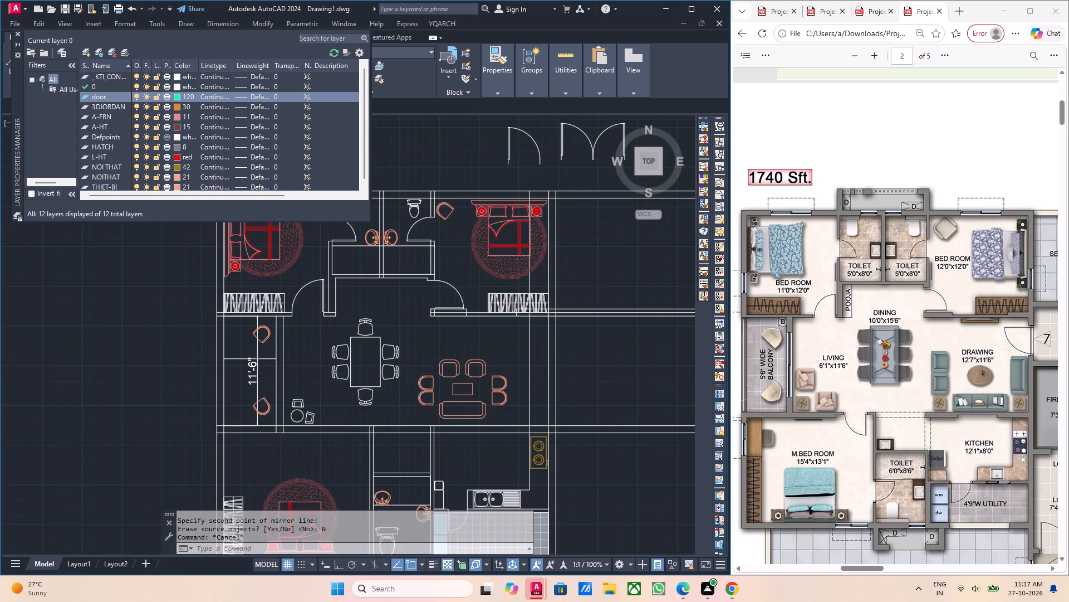
text(tr)
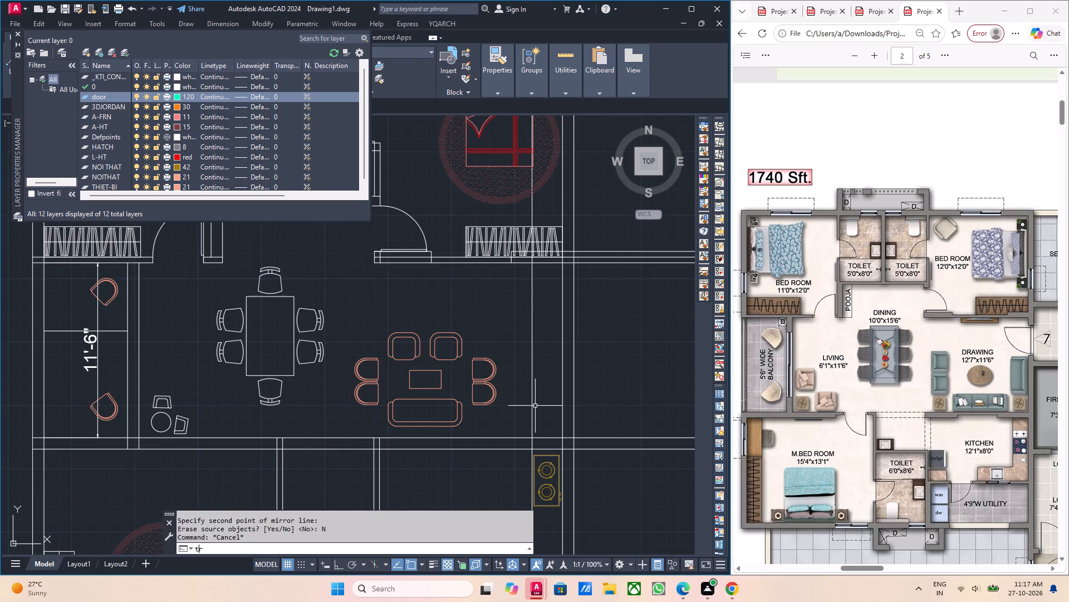
key(Return)
scroll(545, 460, up, 2)
click(522, 426)
click(512, 423)
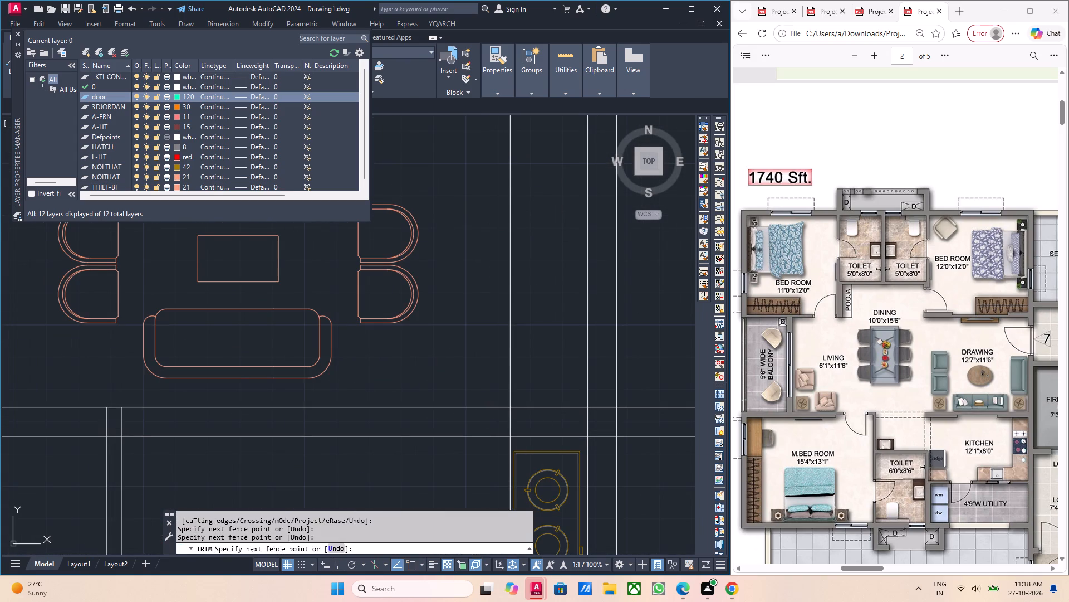
click(502, 420)
click(514, 418)
key(Escape)
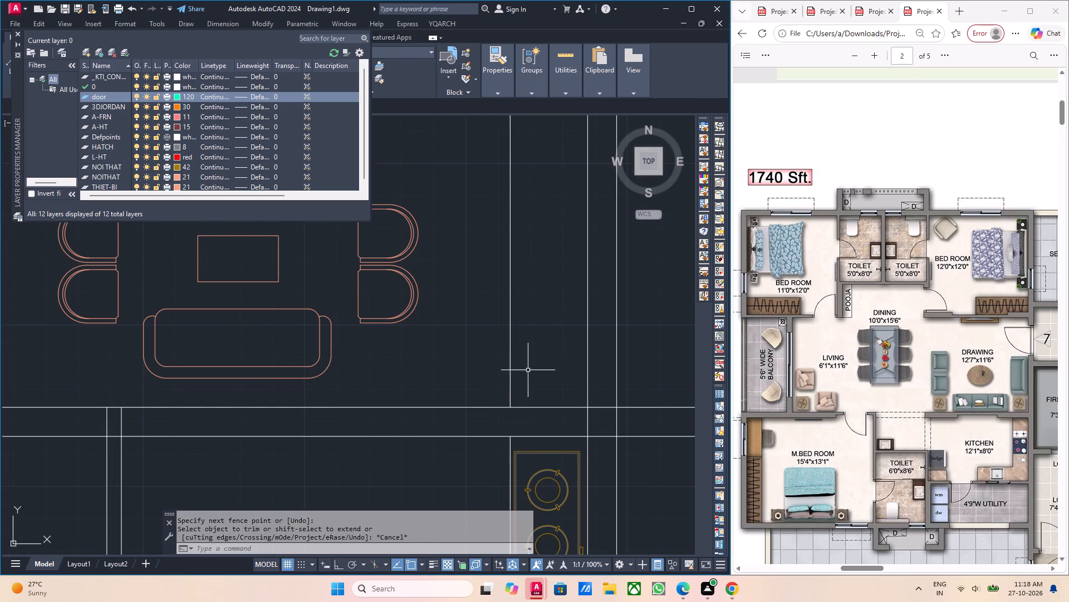
Delete the leftover vertical line segment running through the drawing room beside the seating group.
drag(528, 370, 521, 368)
click(512, 365)
drag(517, 364, 504, 363)
click(476, 352)
key(Delete)
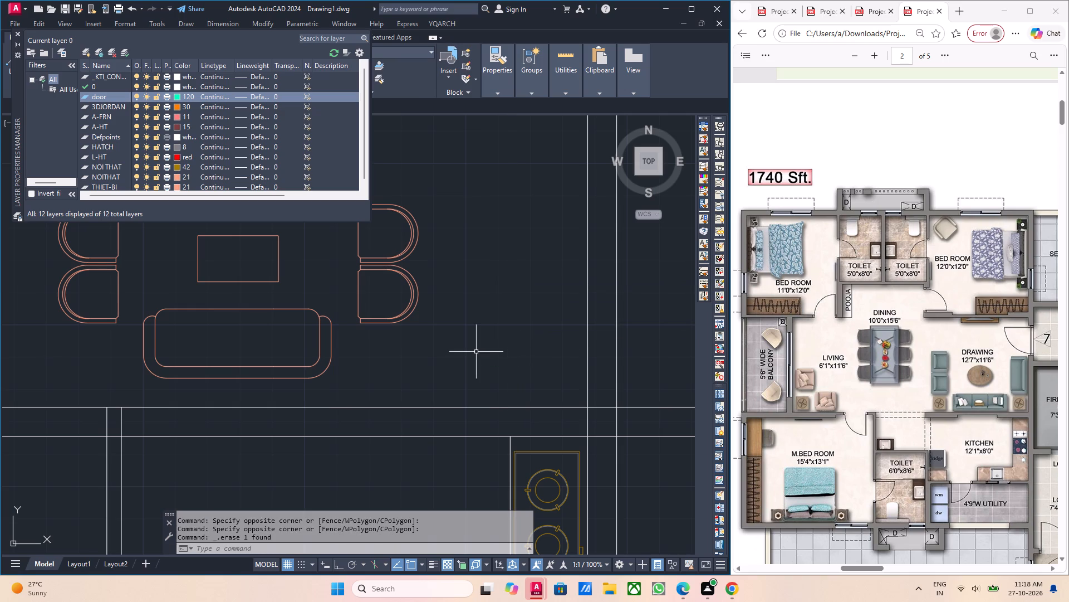
key(Delete)
Move the complete drawing room seating group closer to the outer wall and slightly towards the kitchen wall.
scroll(477, 352, down, 2)
middle_drag(483, 365, 488, 377)
scroll(475, 380, up, 2)
scroll(472, 376, down, 1)
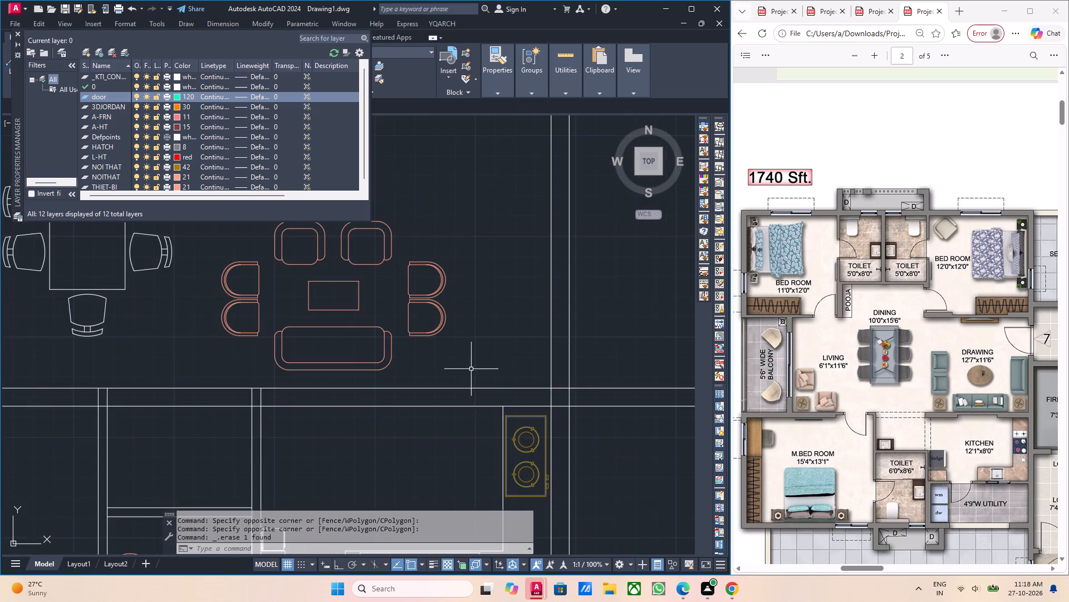
middle_drag(470, 368, 503, 452)
middle_click(499, 436)
middle_drag(502, 444, 545, 470)
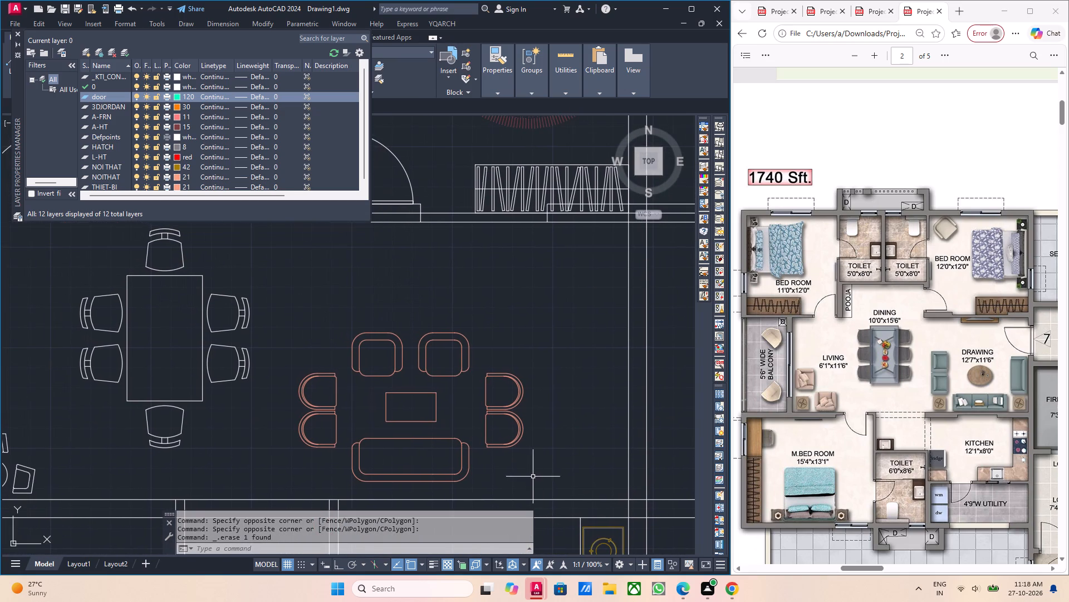
scroll(532, 477, up, 1)
drag(561, 477, 558, 472)
click(184, 275)
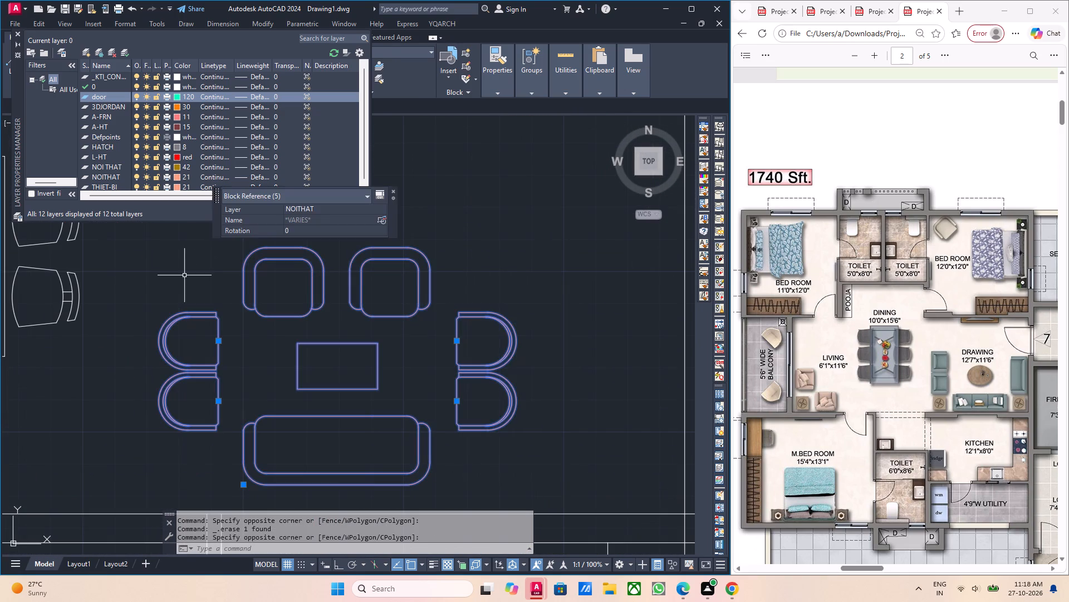
scroll(312, 346, down, 2)
middle_click(350, 389)
key(m)
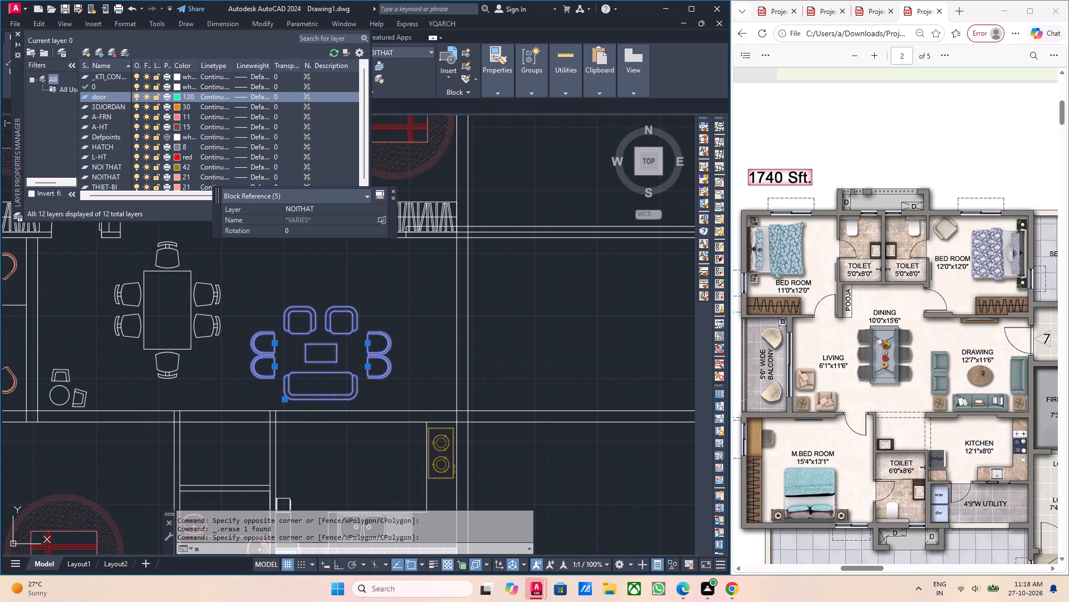
key(Return)
click(365, 382)
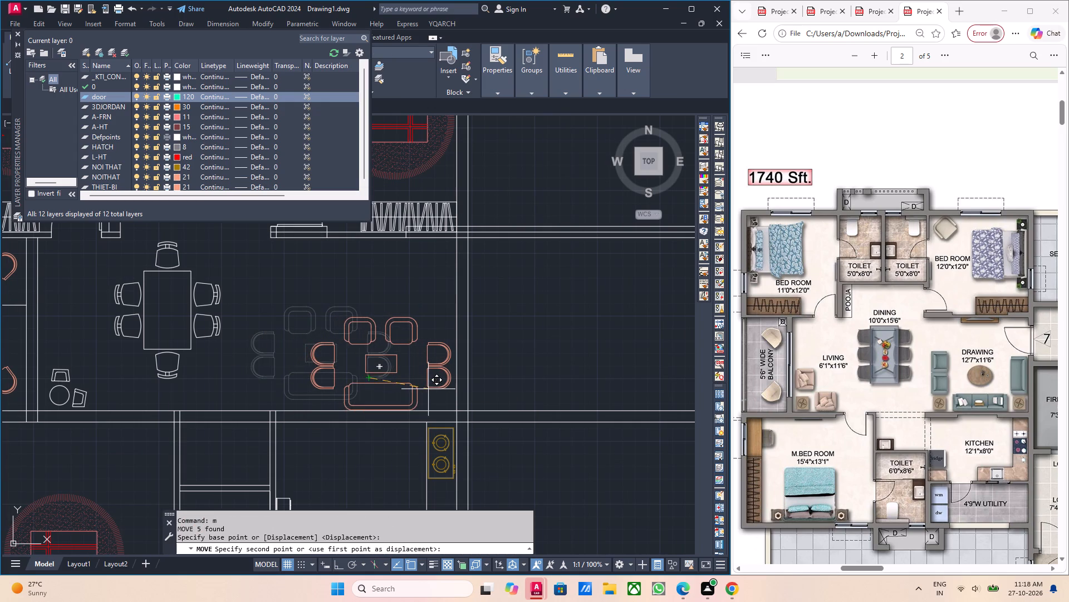
click(430, 386)
middle_drag(419, 401, 381, 396)
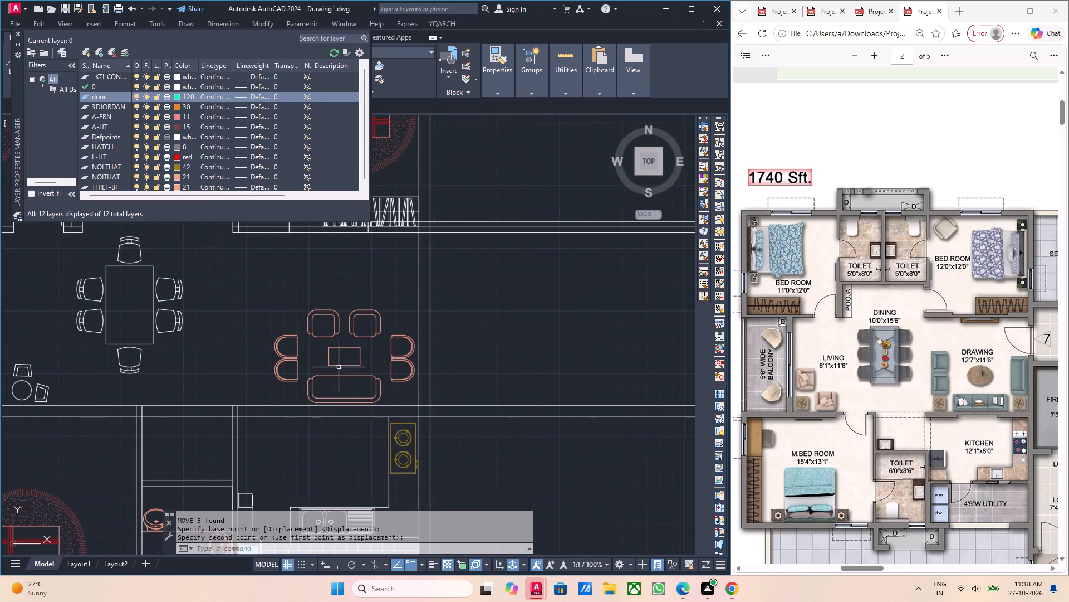
Move the six-seat dining table block towards the drawing room seating and slightly towards the toilet wall.
middle_drag(332, 362, 438, 356)
scroll(438, 356, down, 1)
middle_drag(383, 343, 385, 358)
scroll(350, 364, up, 1)
drag(350, 364, 342, 363)
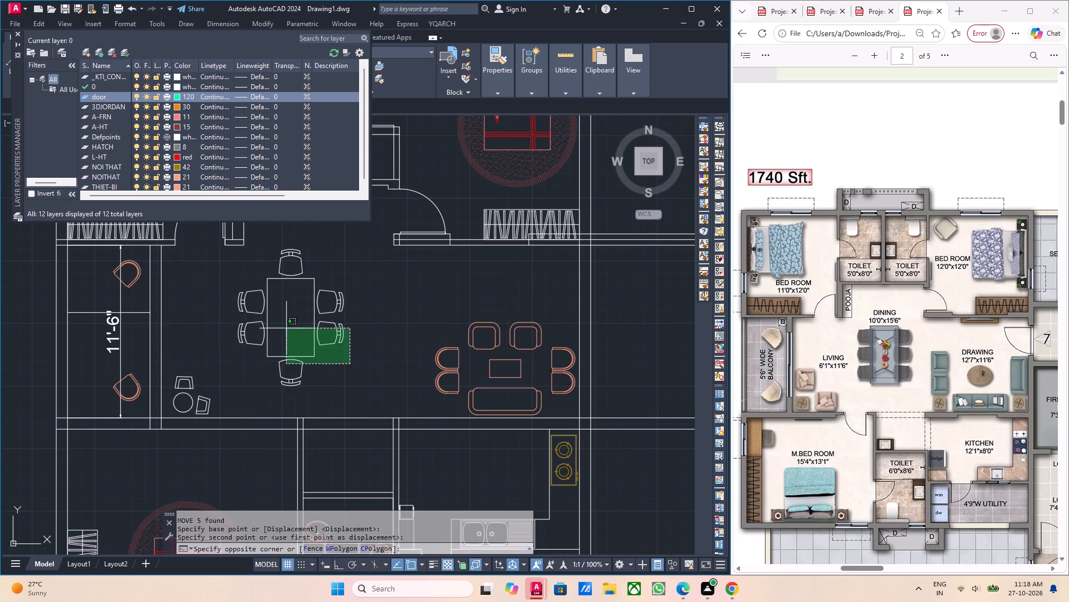
click(282, 324)
scroll(330, 361, down, 1)
middle_drag(350, 366, 346, 404)
scroll(346, 404, down, 1)
middle_click(346, 404)
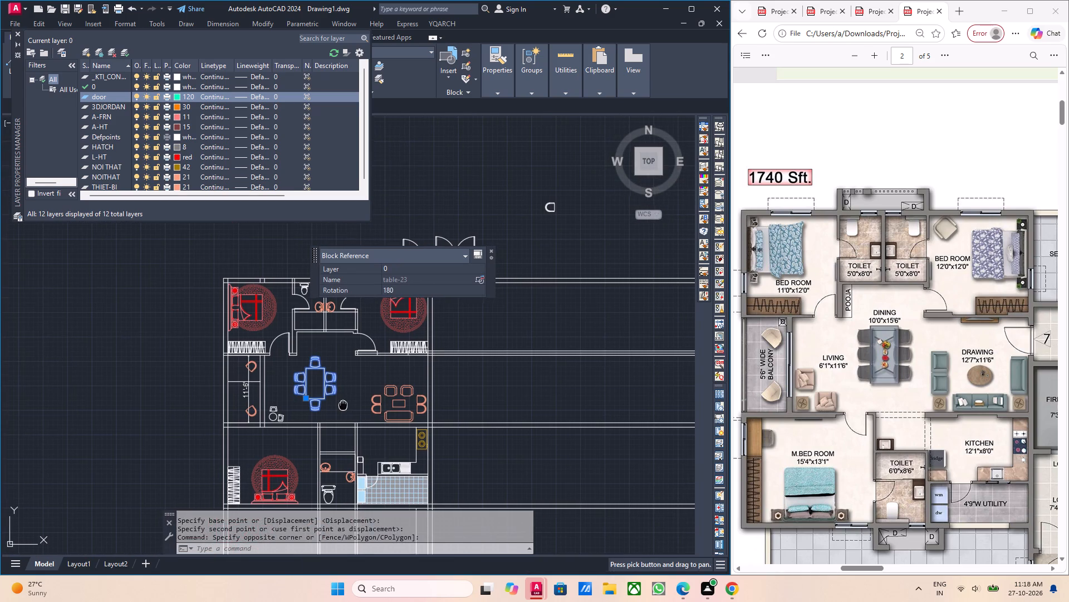
key(m)
key(Return)
click(341, 400)
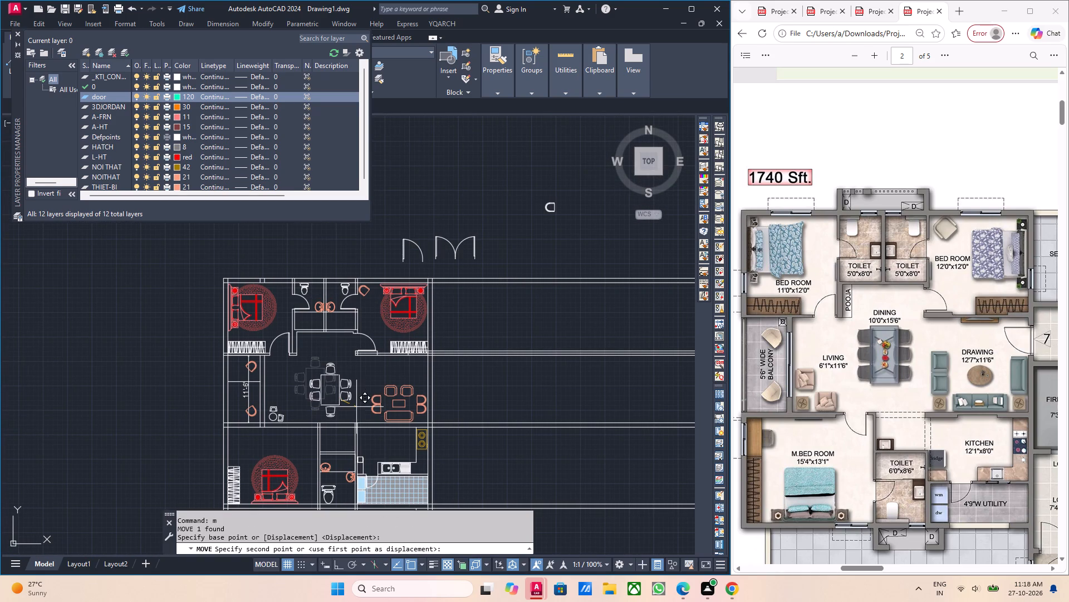
click(356, 407)
Move the living area's round table and two chairs away from the balcony and master bedroom walls.
middle_drag(303, 415, 317, 410)
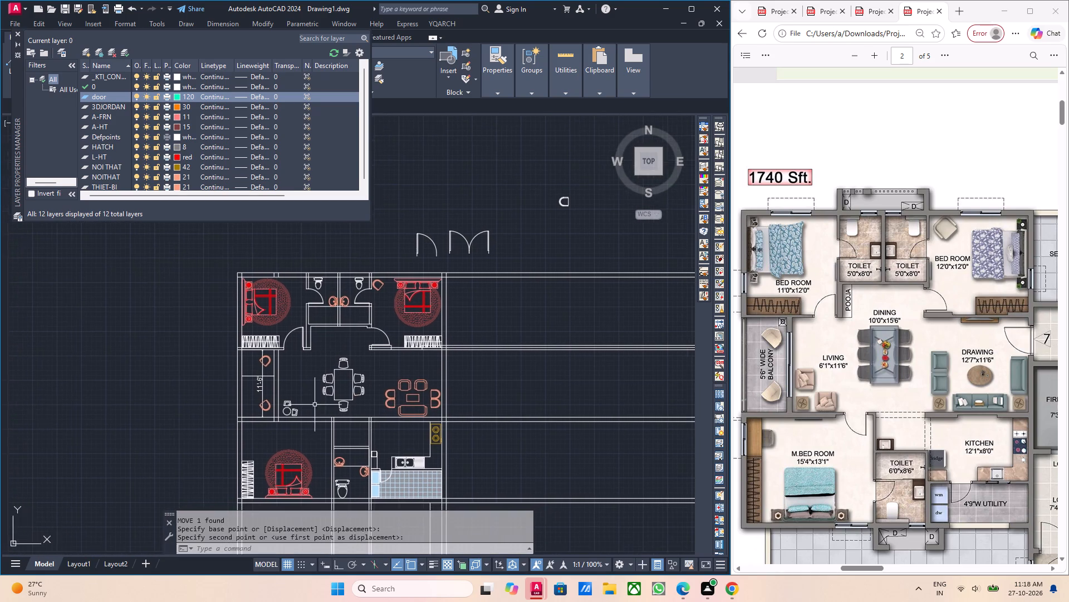
scroll(310, 405, up, 3)
middle_drag(298, 436, 371, 427)
scroll(297, 427, up, 3)
drag(331, 429, 314, 419)
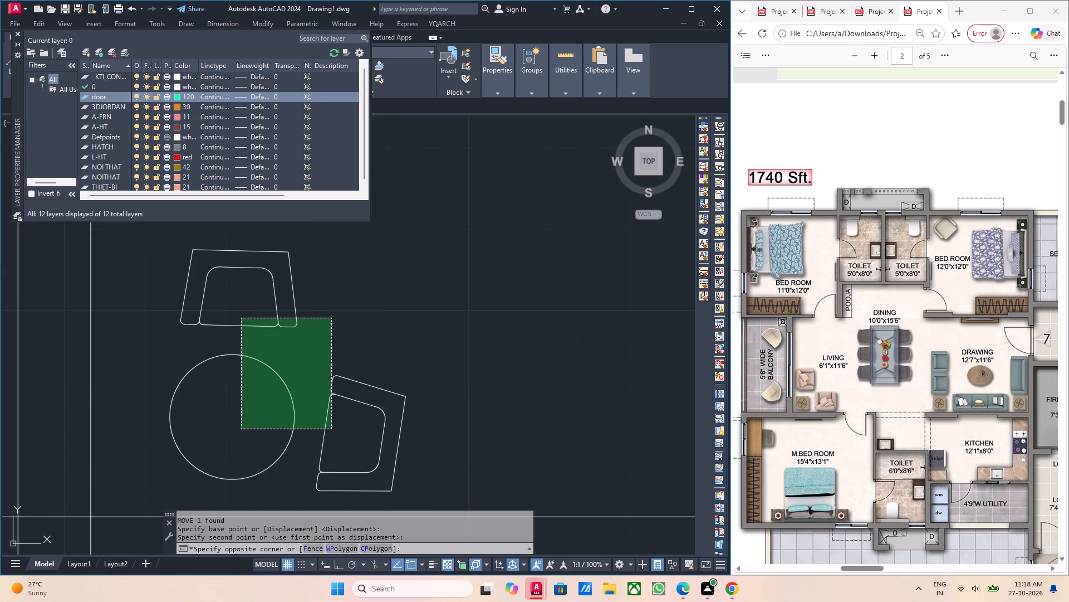
click(241, 318)
scroll(362, 430, down, 2)
scroll(431, 423, up, 1)
middle_drag(431, 423, 393, 423)
scroll(393, 423, down, 1)
key(m)
key(Return)
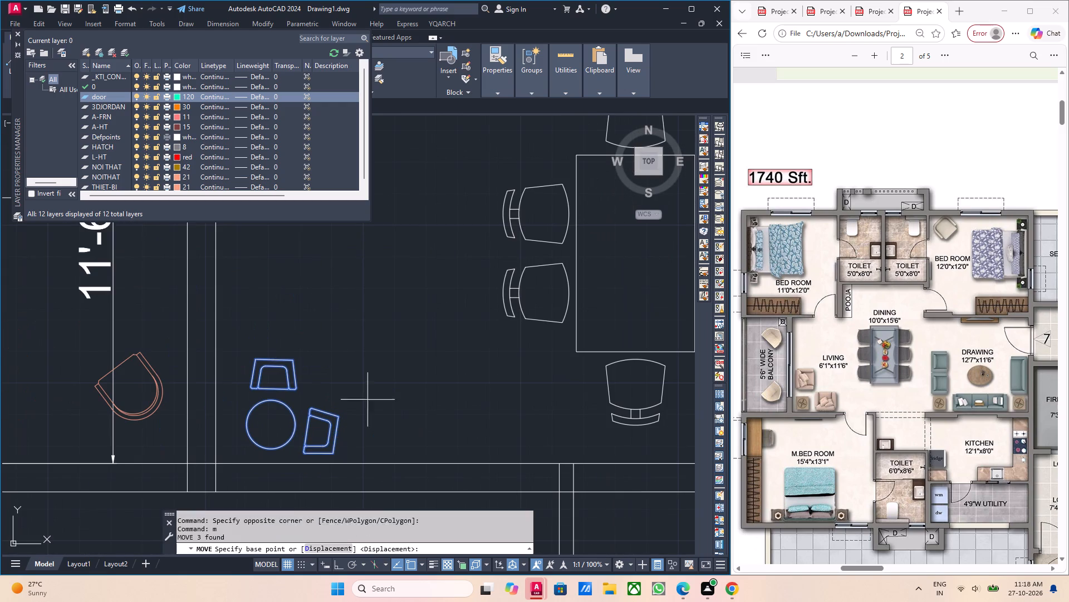
drag(357, 381, 359, 375)
click(384, 347)
Scale up the living area's round table and two chairs freehand from a base point beside them.
drag(384, 418, 385, 418)
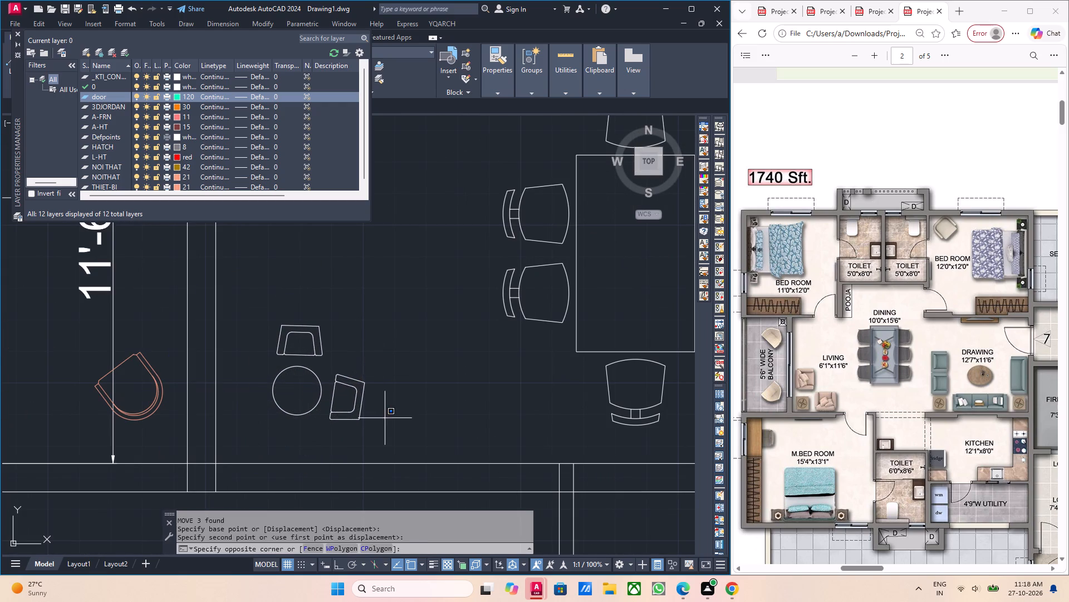
drag(385, 418, 347, 401)
click(285, 343)
middle_drag(411, 383, 380, 369)
text(sc)
key(Return)
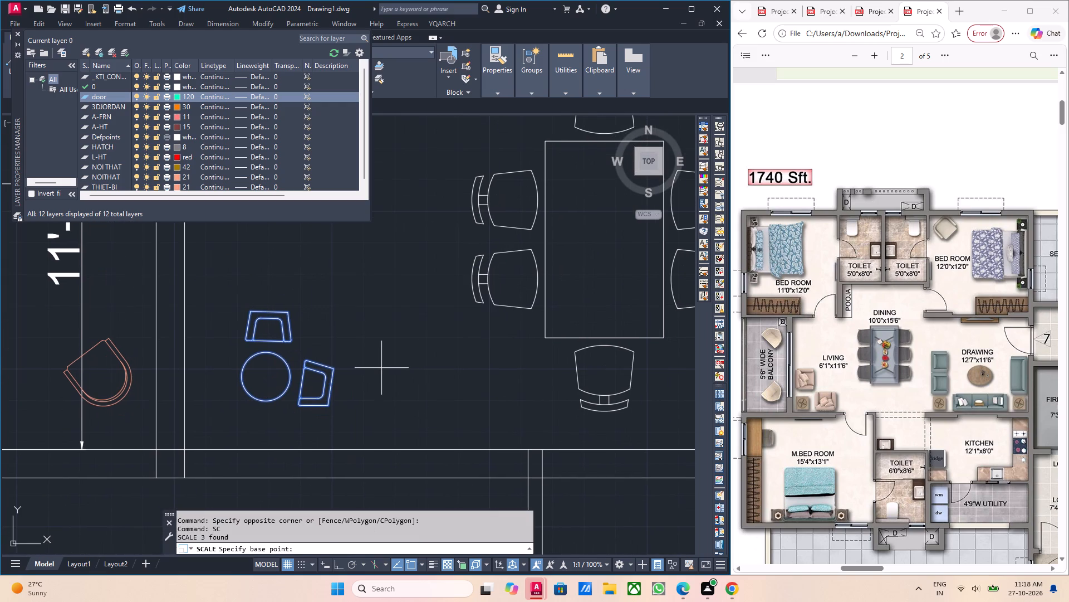
drag(370, 363, 380, 364)
click(443, 364)
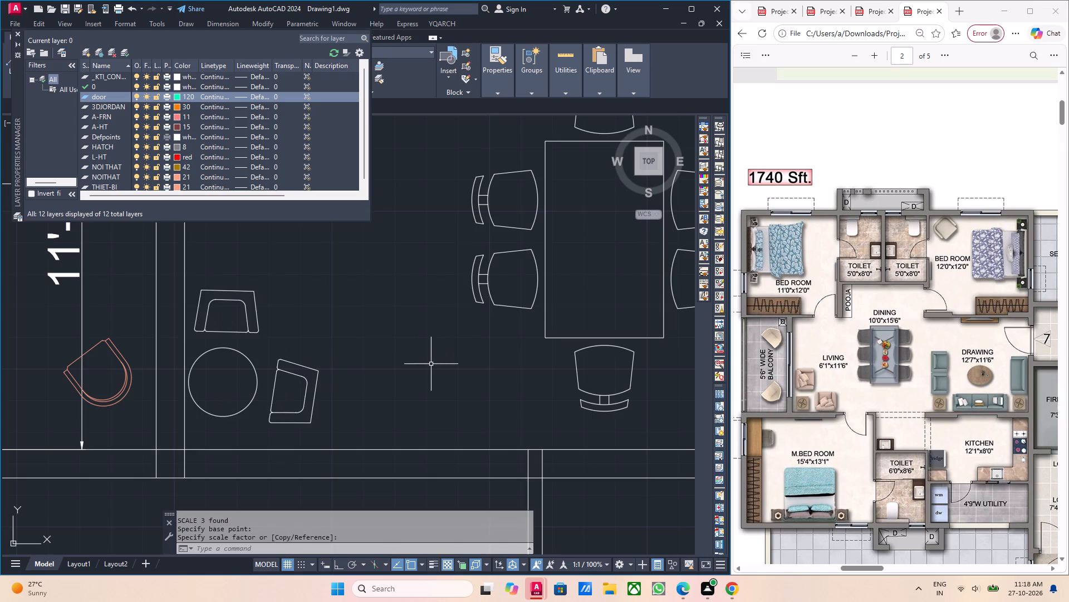
Move the living area's enlarged round table and two chairs slightly away from the balcony wall, towards the dining table.
middle_drag(325, 372, 405, 386)
drag(399, 414, 381, 402)
click(339, 379)
middle_click(445, 417)
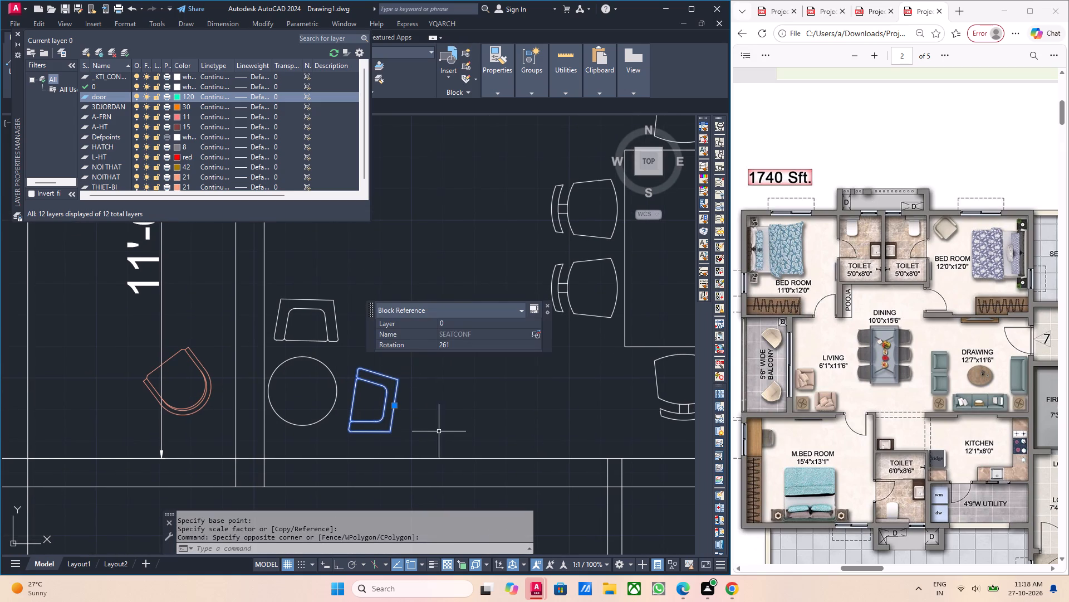
drag(440, 431, 400, 410)
click(301, 340)
middle_drag(505, 441, 498, 435)
key(m)
key(Return)
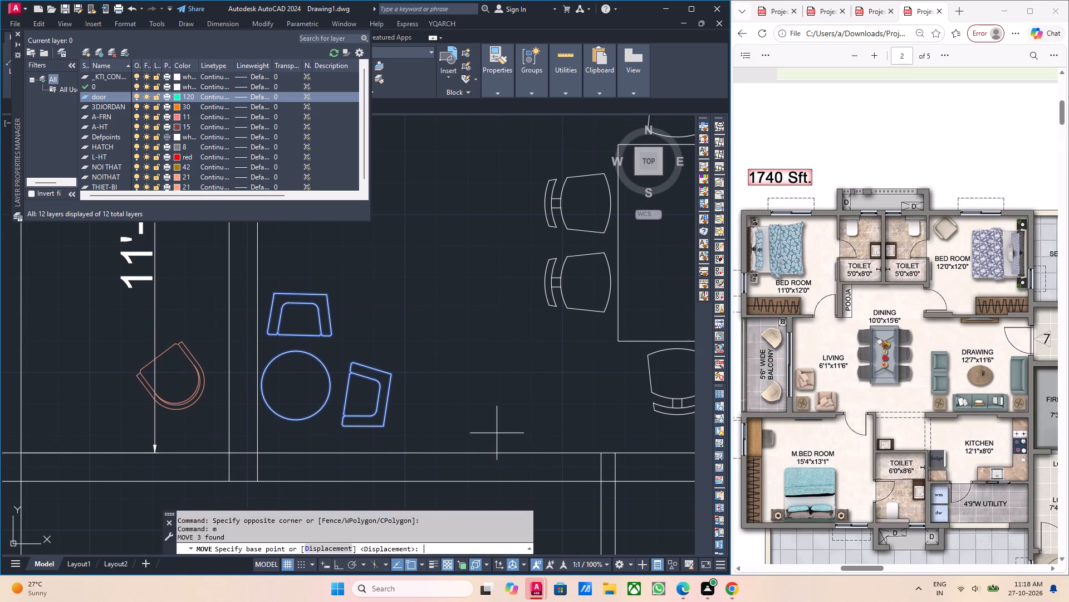
click(424, 337)
click(457, 340)
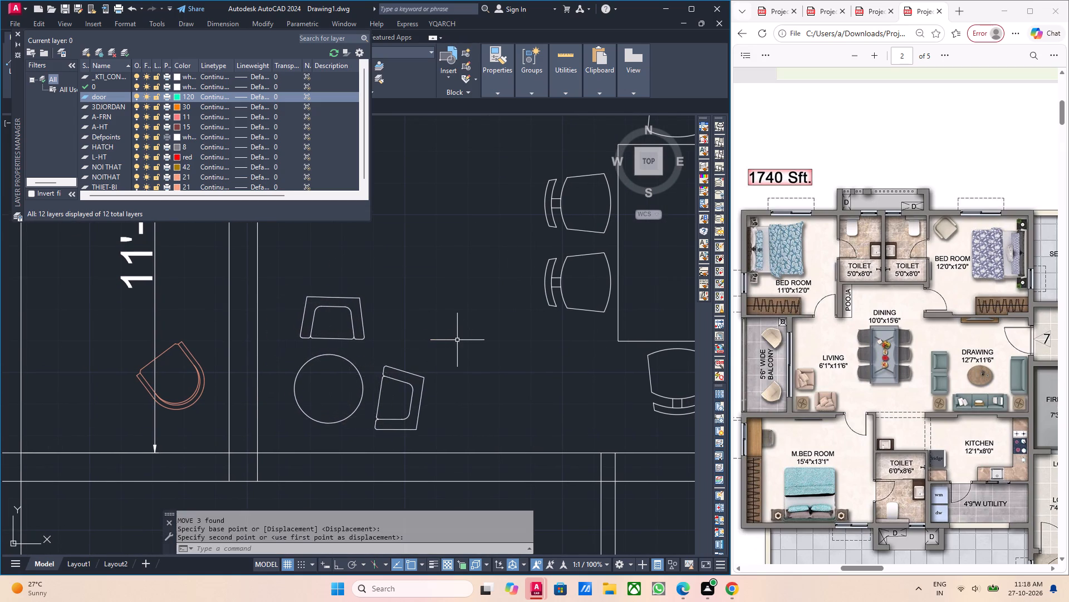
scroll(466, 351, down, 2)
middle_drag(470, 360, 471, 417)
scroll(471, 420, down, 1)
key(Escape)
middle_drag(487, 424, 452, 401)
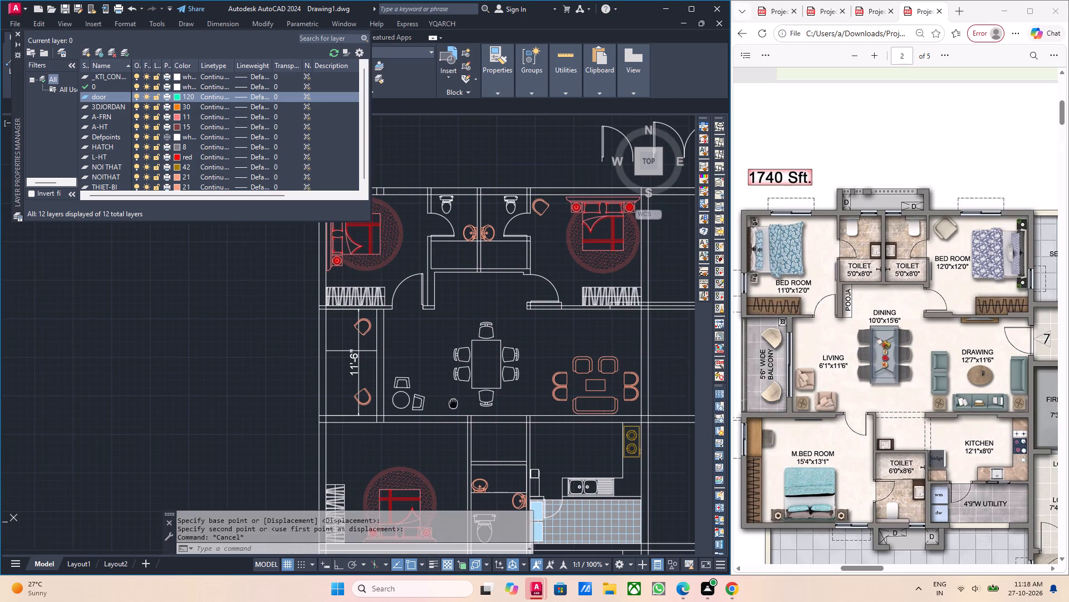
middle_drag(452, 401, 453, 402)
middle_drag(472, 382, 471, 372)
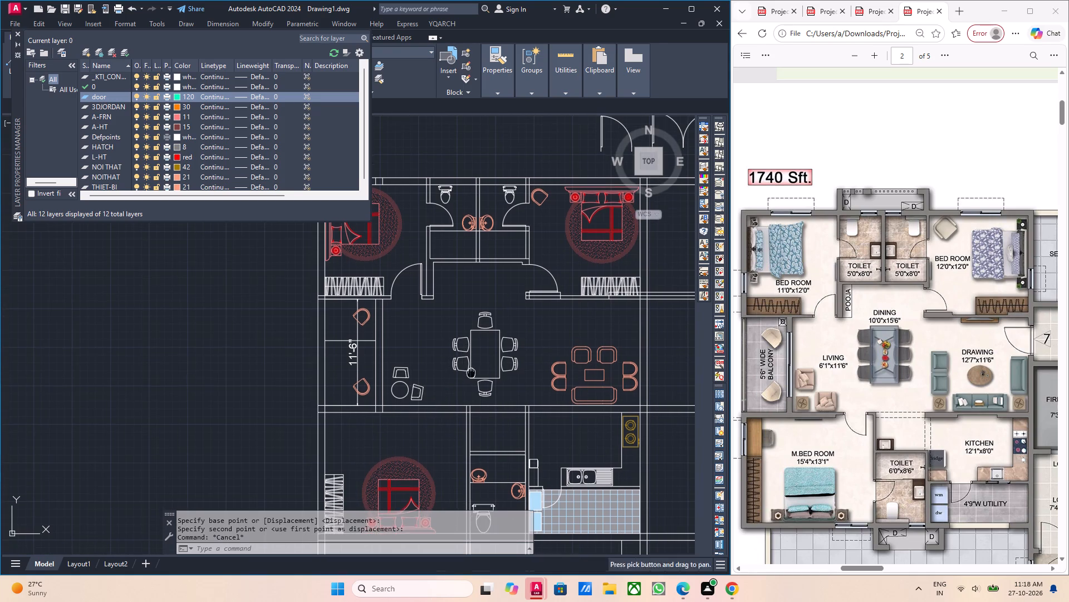
Erase the 11'-6" dimension text and the horizontal line crossing the balcony.
middle_drag(388, 336, 479, 331)
scroll(472, 329, up, 4)
drag(451, 378, 438, 362)
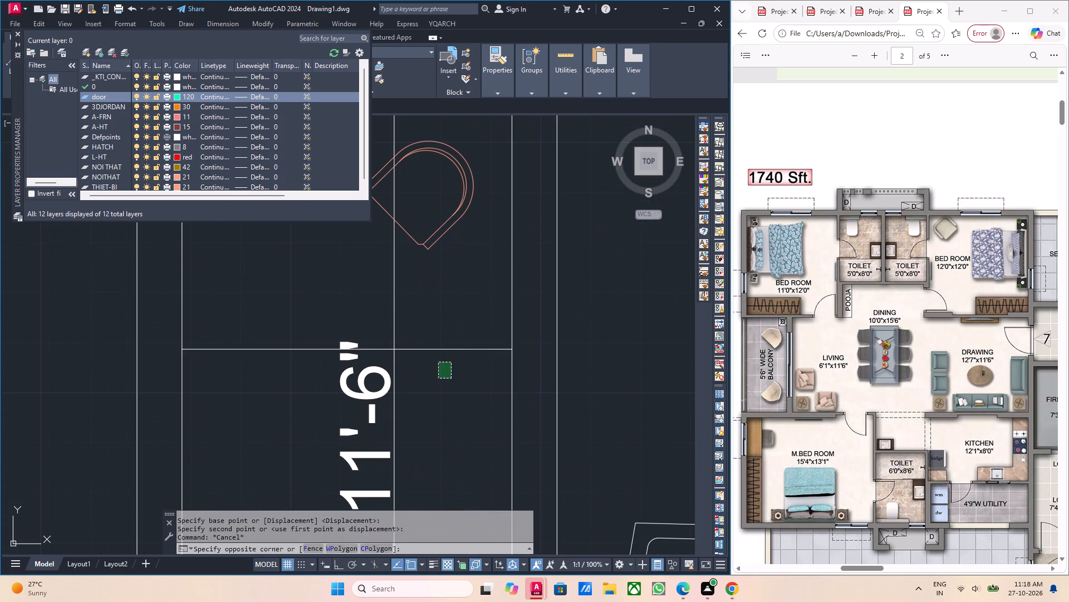
click(409, 312)
drag(419, 323, 391, 318)
click(356, 302)
middle_drag(401, 313, 390, 317)
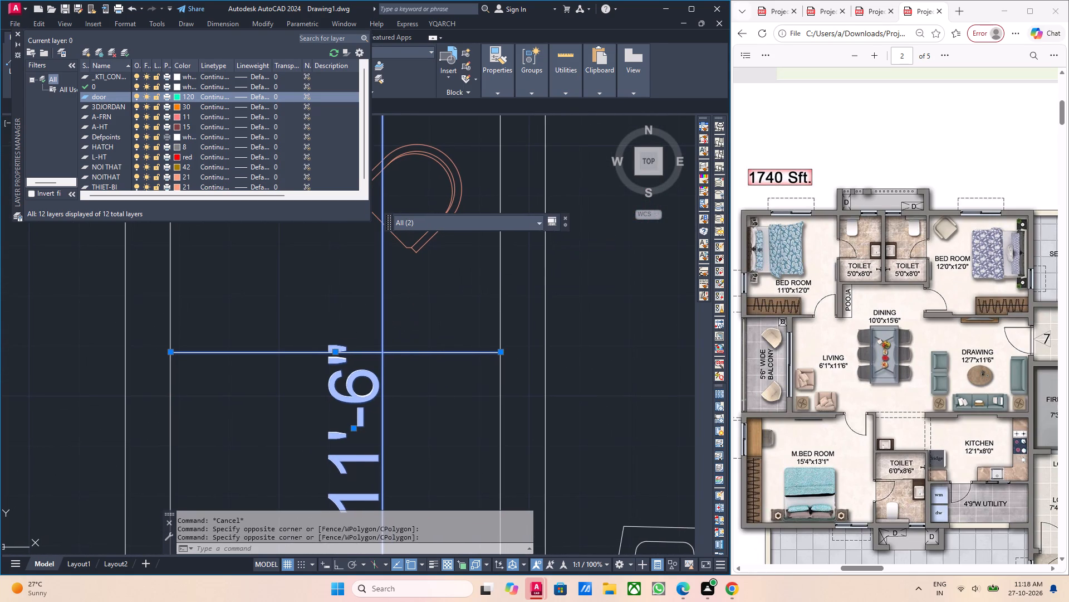
key(Delete)
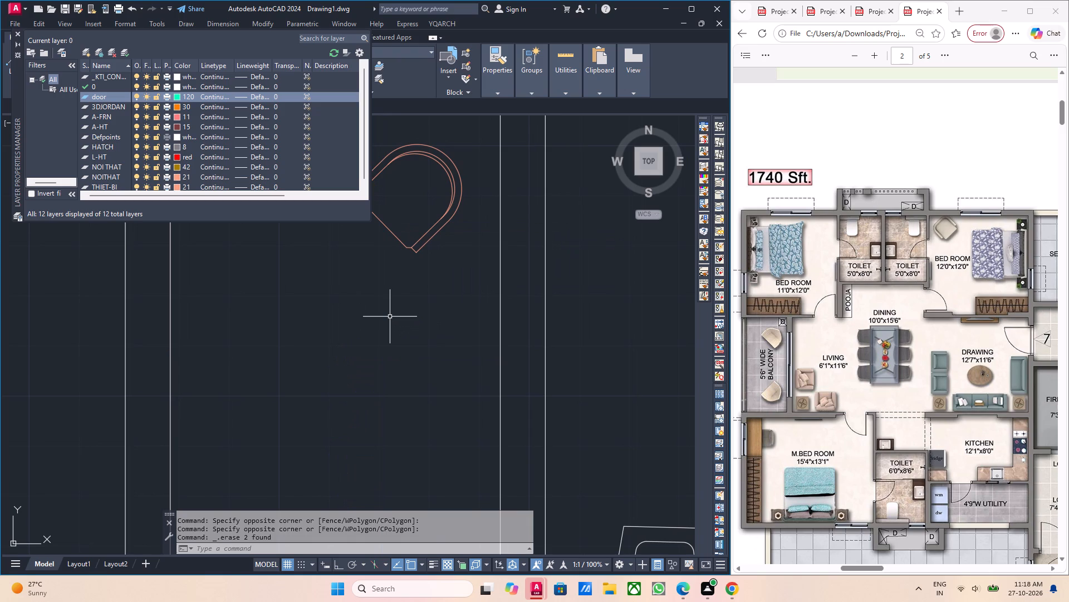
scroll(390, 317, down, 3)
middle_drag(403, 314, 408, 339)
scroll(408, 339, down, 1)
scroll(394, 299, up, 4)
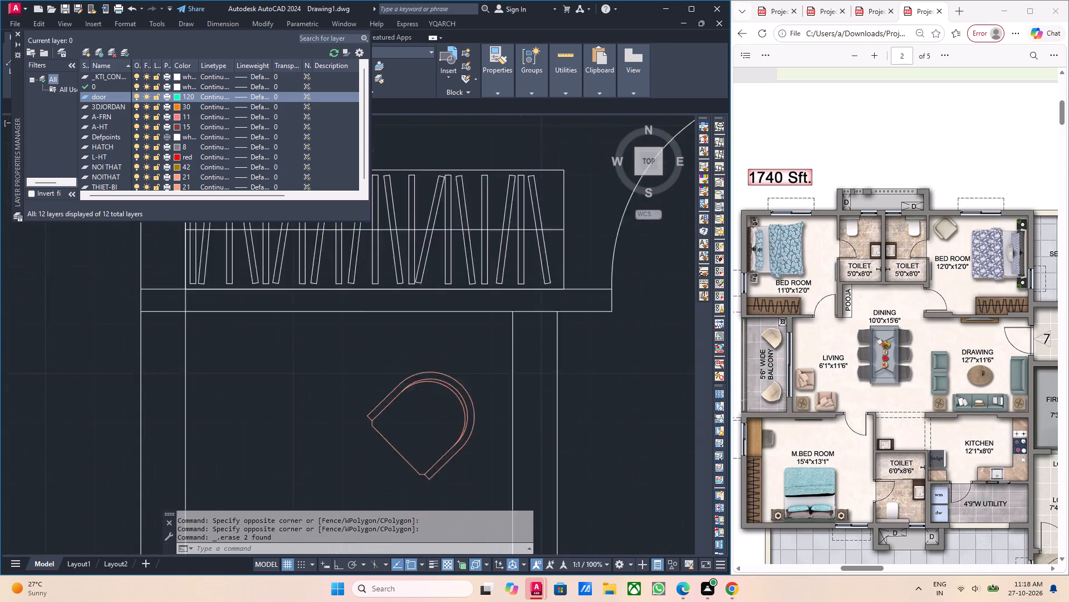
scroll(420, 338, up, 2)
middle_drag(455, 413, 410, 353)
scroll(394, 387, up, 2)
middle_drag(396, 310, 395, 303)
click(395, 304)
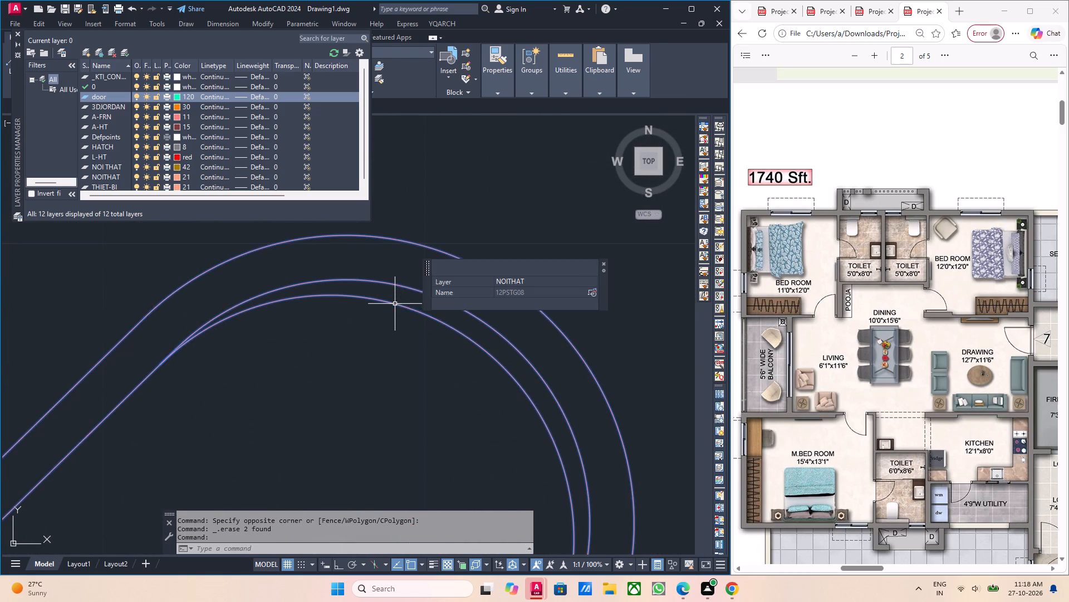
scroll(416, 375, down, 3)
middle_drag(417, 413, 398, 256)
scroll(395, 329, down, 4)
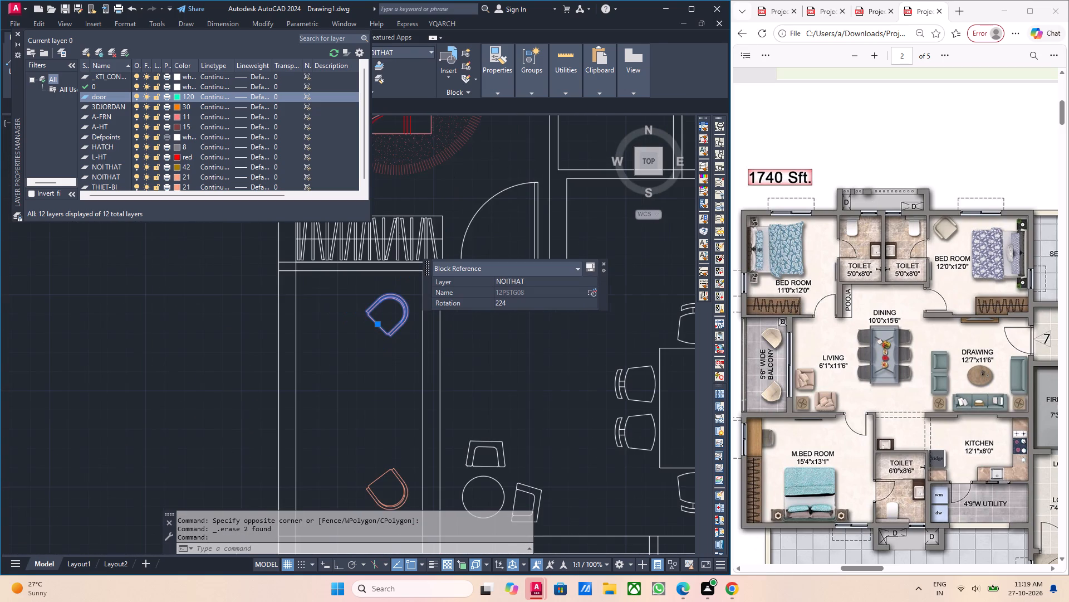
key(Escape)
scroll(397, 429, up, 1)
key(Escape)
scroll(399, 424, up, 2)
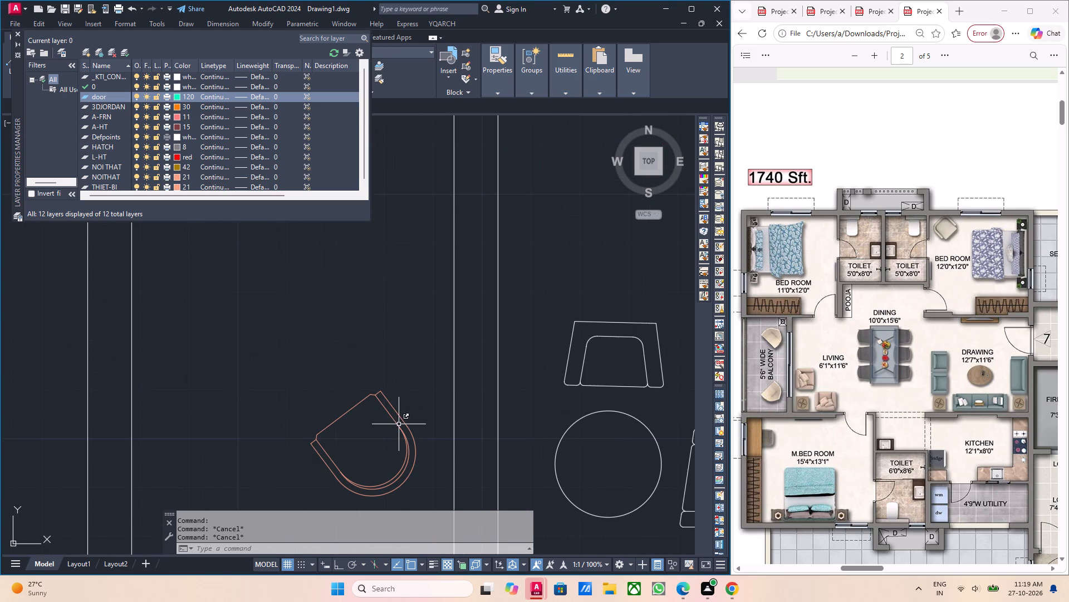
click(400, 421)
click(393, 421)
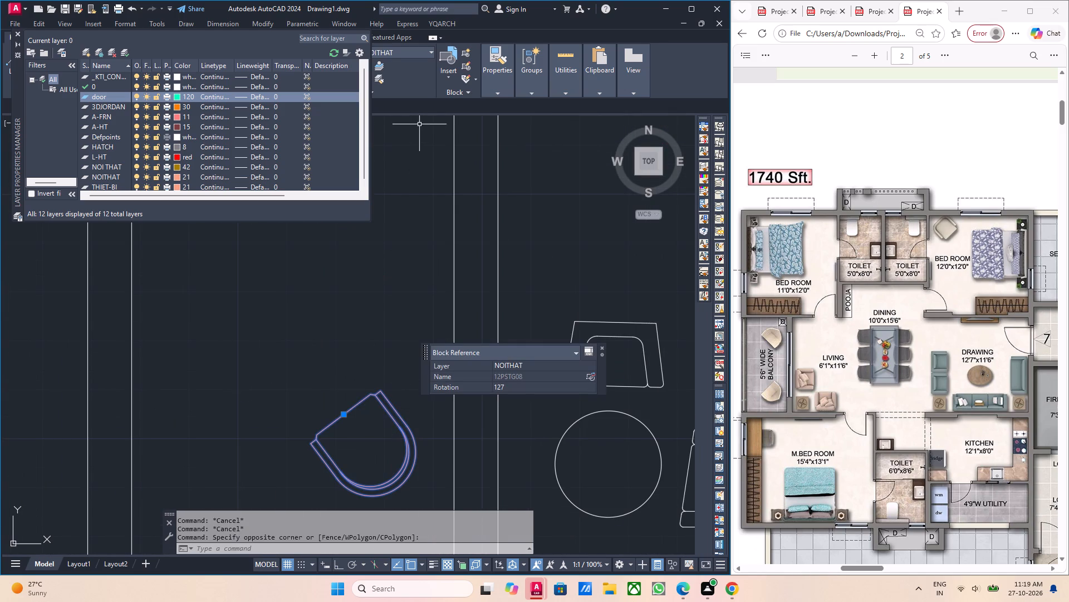
Close the Layer Properties Manager.
click(16, 33)
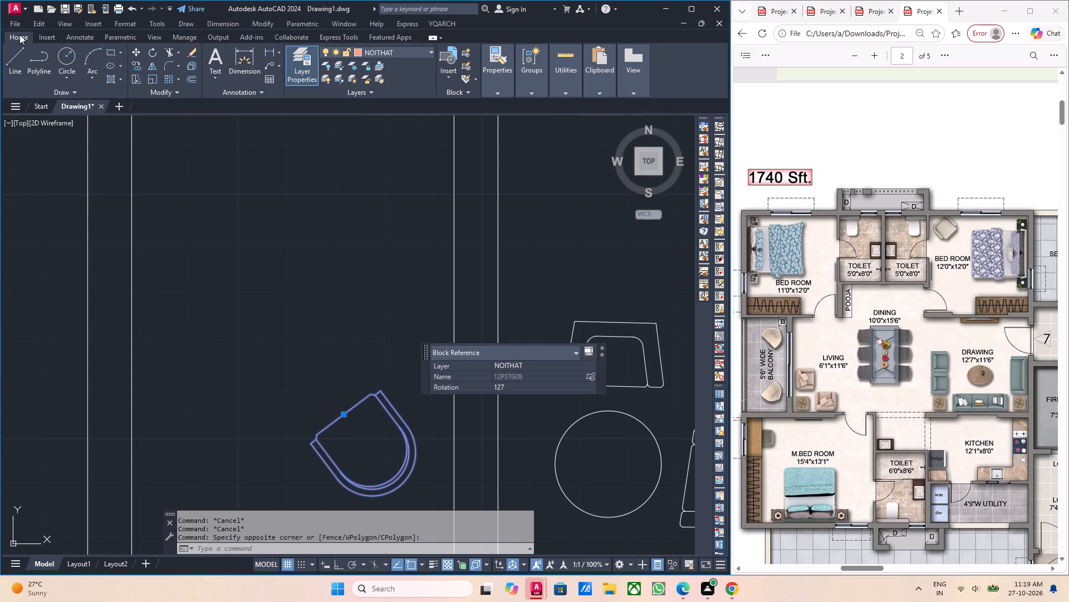
Hatch the seat of the balcony chair nearest the master bedroom with the NET pattern.
middle_drag(366, 325, 345, 318)
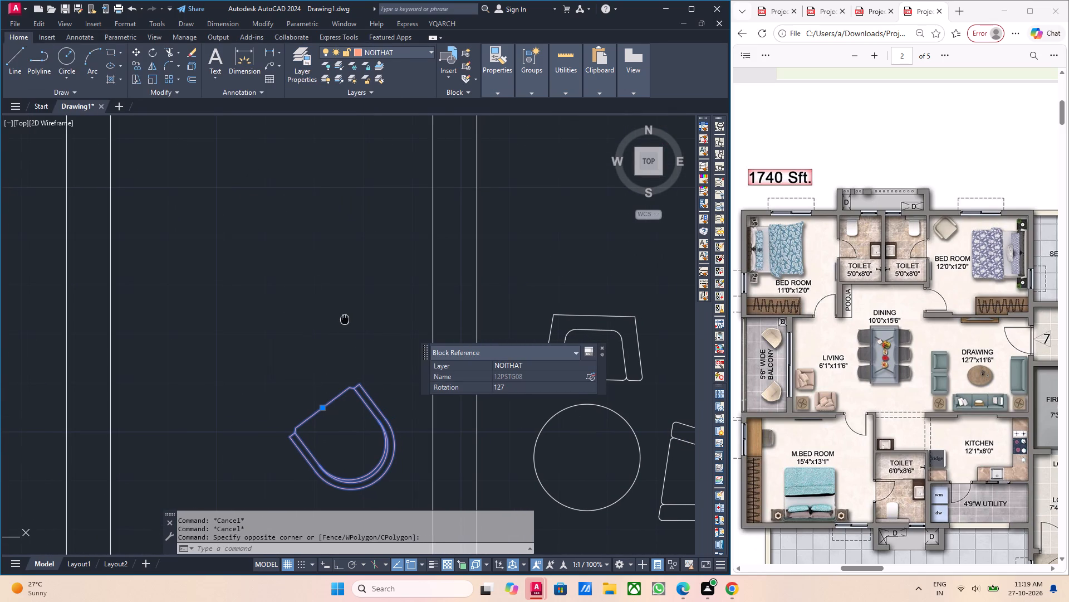
key(h)
key(Return)
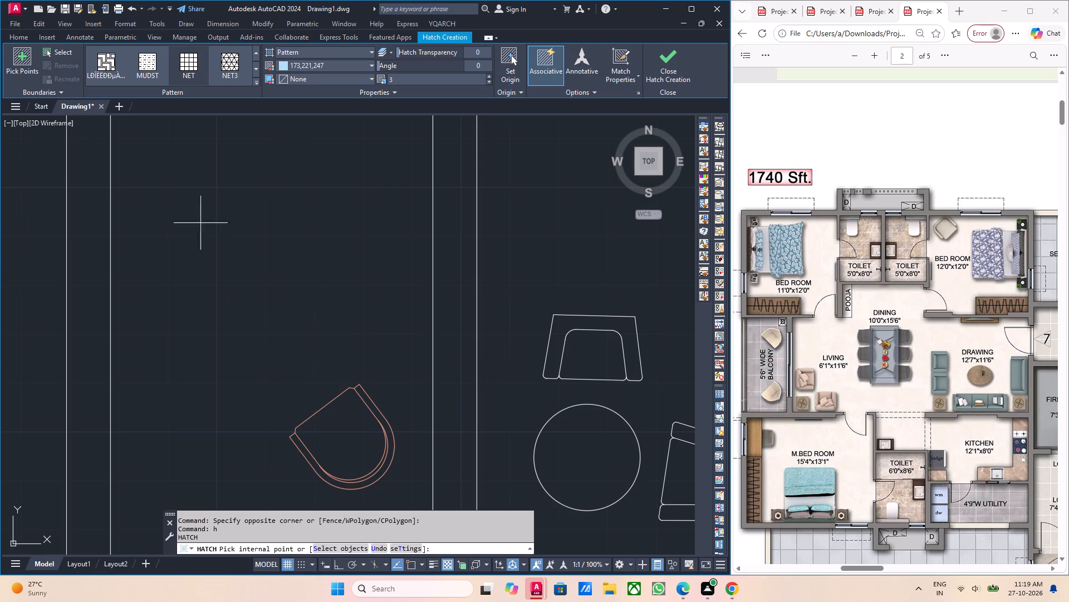
click(182, 66)
scroll(344, 433, up, 1)
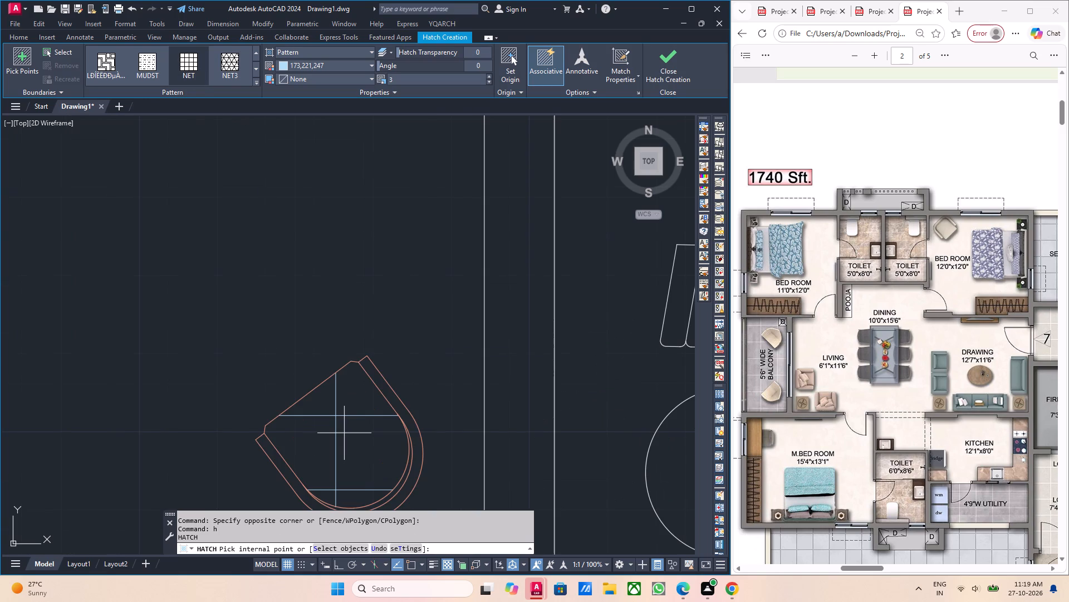
click(344, 433)
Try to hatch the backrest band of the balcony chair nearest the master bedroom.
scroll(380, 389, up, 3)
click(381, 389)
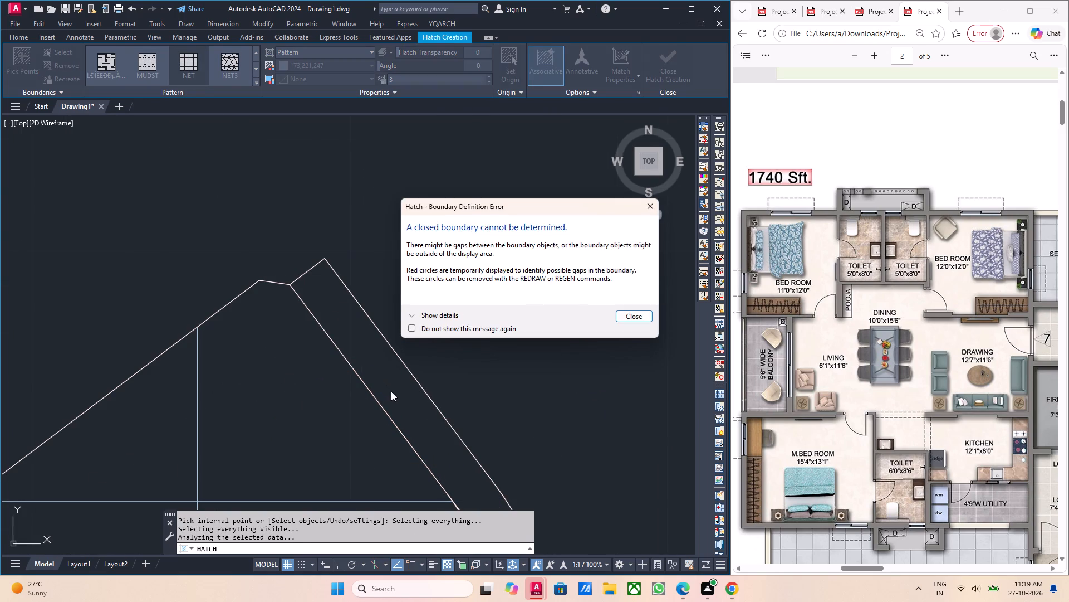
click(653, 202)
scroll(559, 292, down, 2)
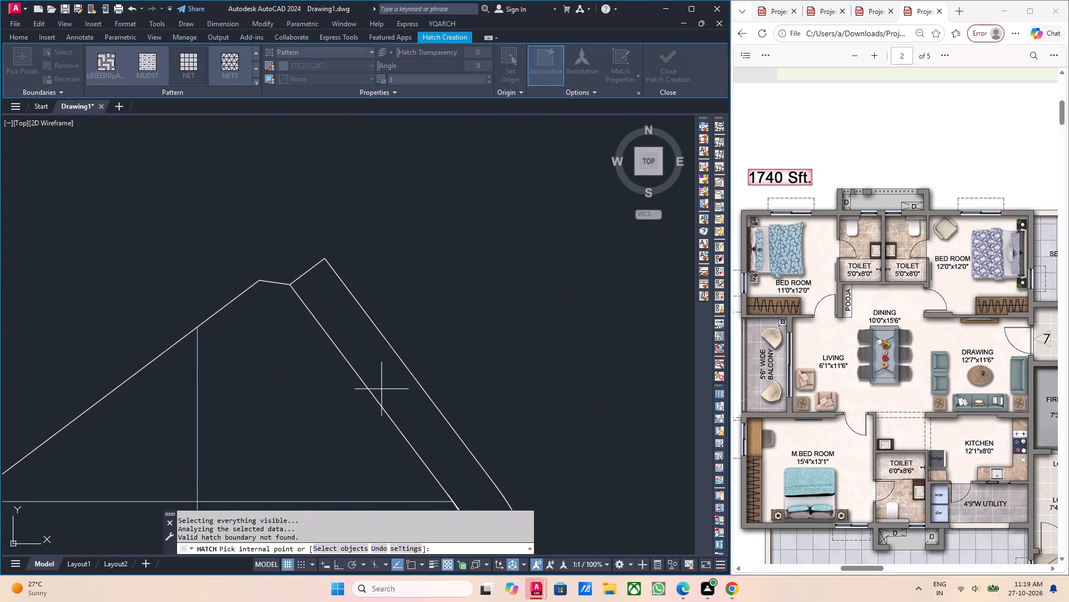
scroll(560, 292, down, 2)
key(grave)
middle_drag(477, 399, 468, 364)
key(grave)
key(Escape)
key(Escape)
Change the hatch on that balcony chair's seat to a solid fill.
drag(477, 358, 464, 339)
click(442, 307)
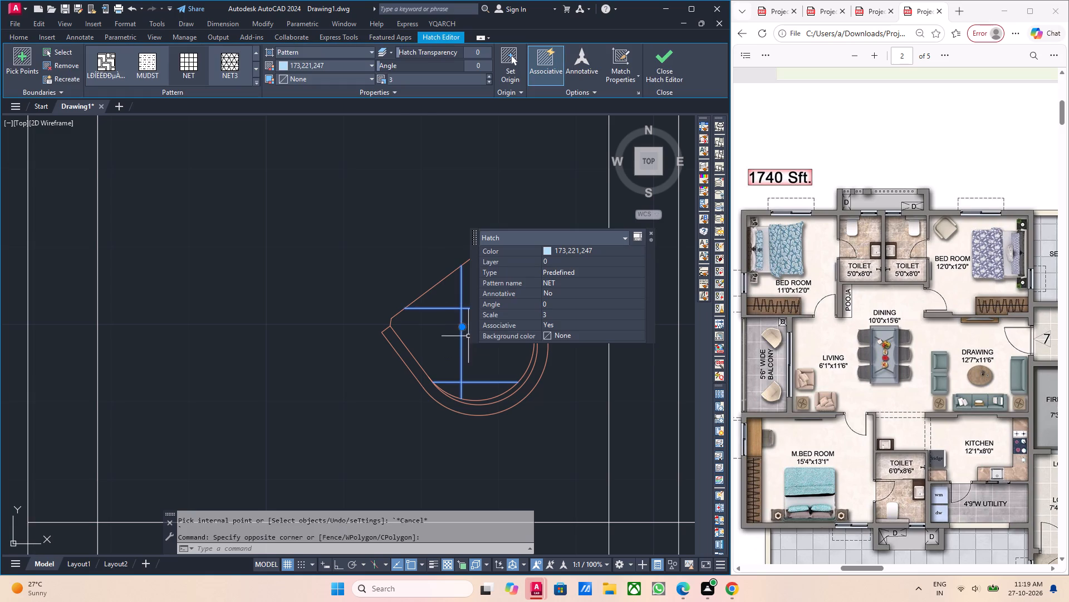
click(318, 56)
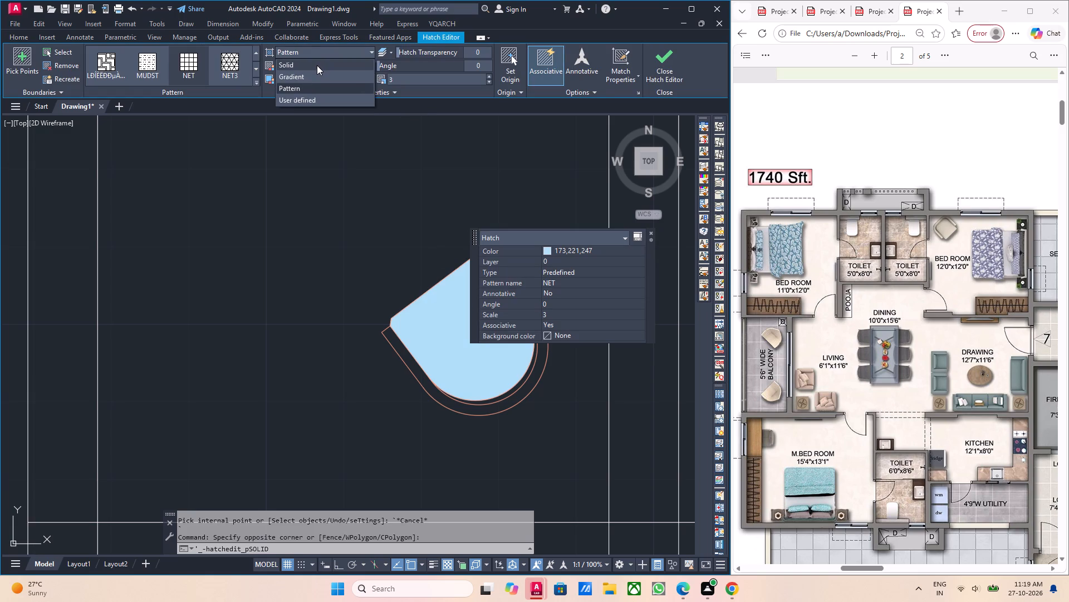
click(317, 65)
key(Escape)
key(Escape)
Set the colour of that balcony chair's solid seat fill to ByLayer.
scroll(429, 380, up, 1)
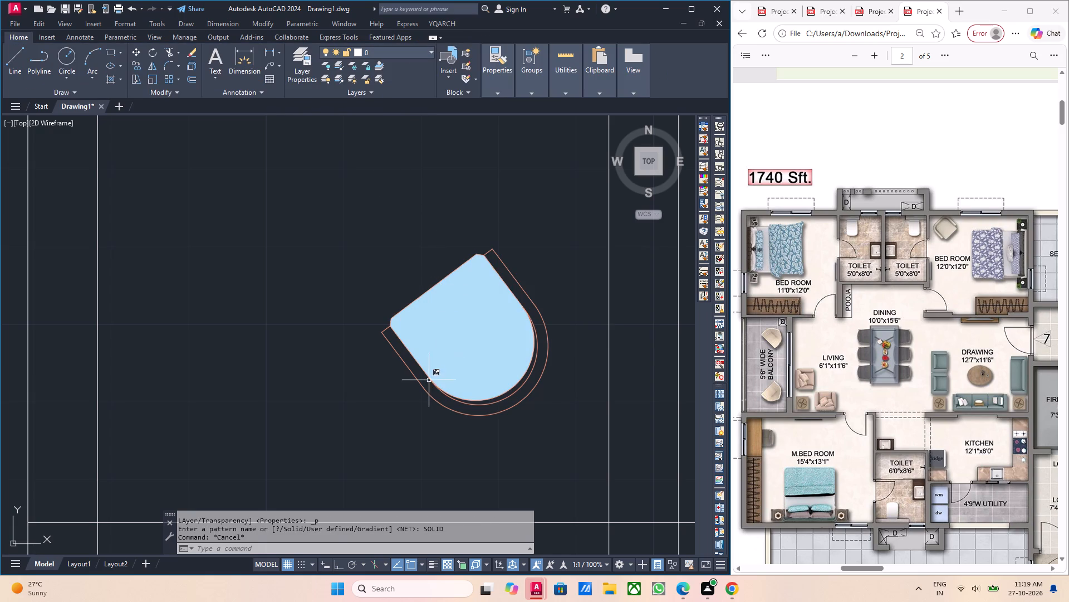
scroll(429, 380, up, 2)
middle_click(428, 380)
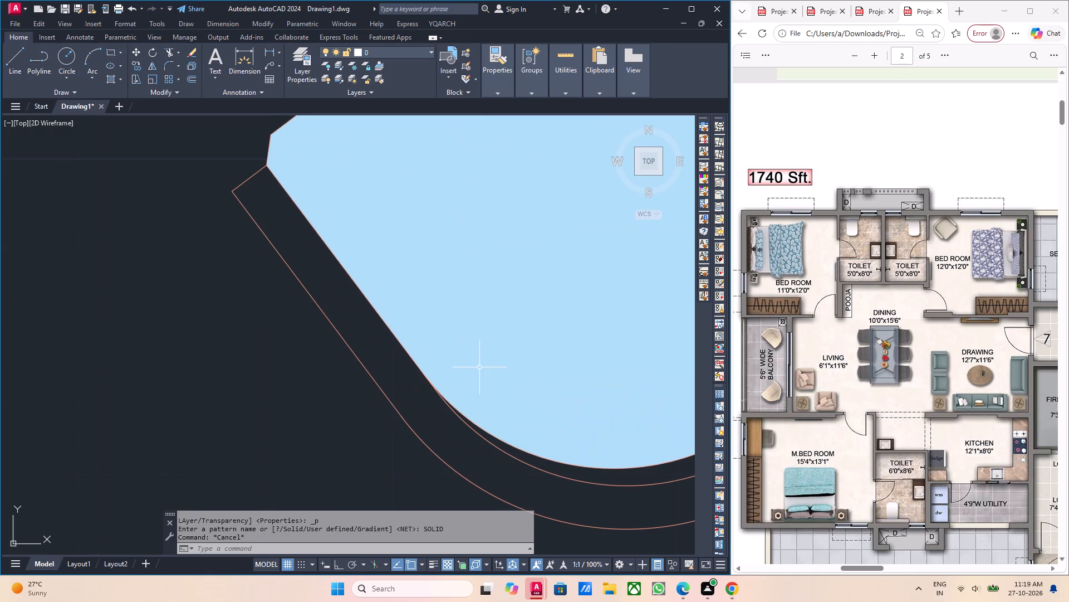
middle_click(480, 367)
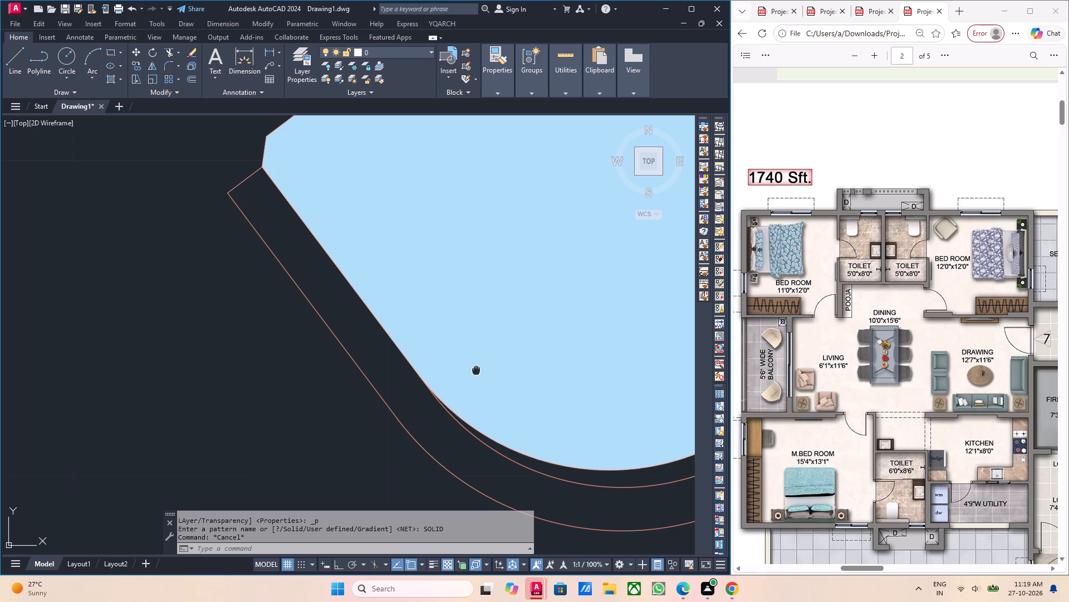
scroll(494, 331, down, 3)
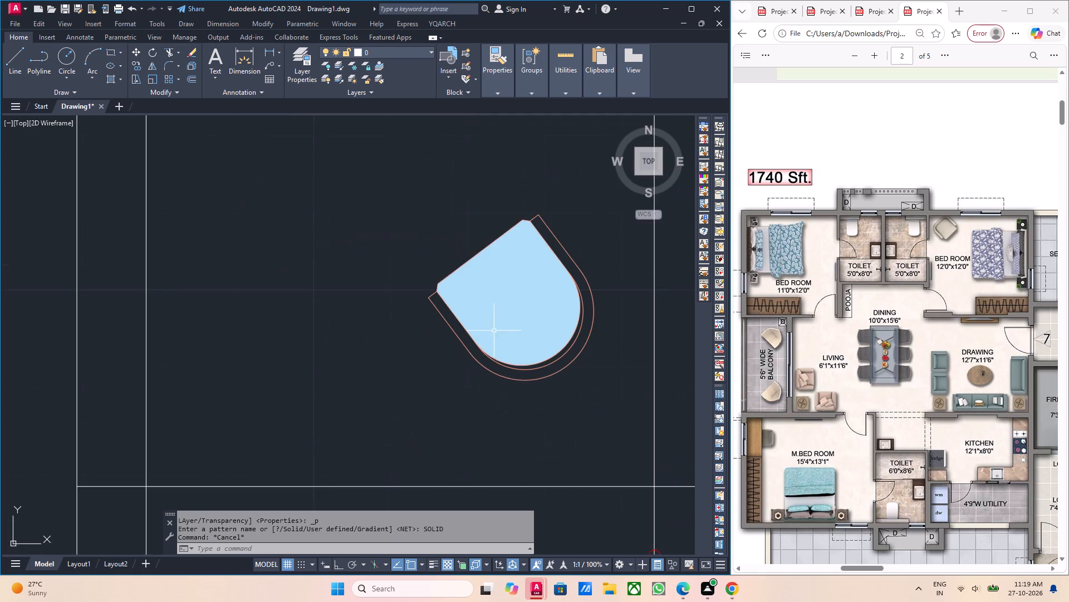
middle_click(495, 331)
click(510, 315)
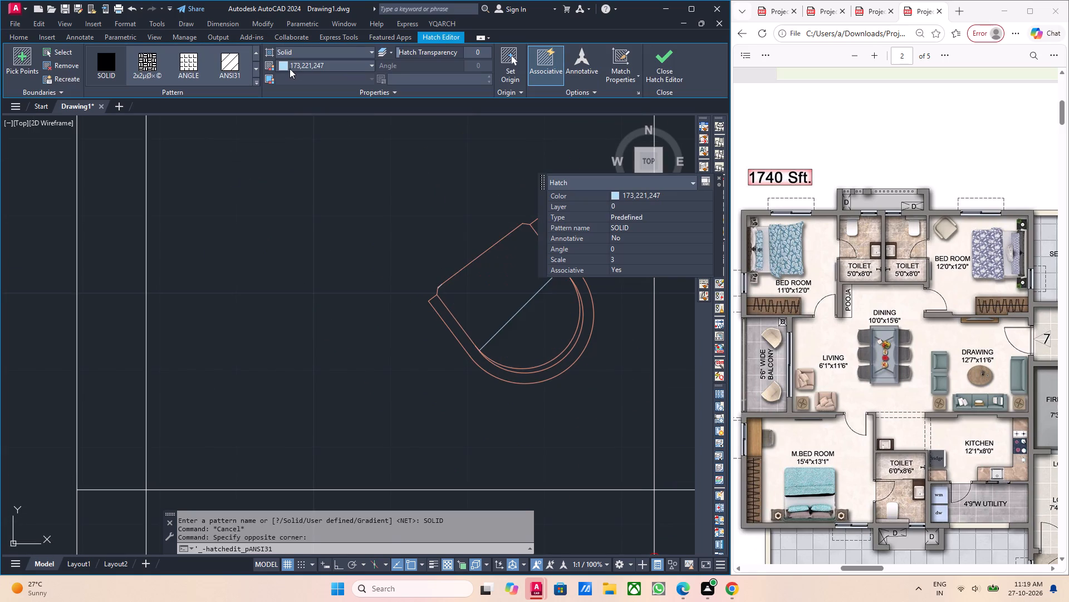
click(292, 69)
click(289, 77)
key(Escape)
Fill the same balcony chair's curved backrest band with a solid hatch in colour 173,221,247.
middle_drag(478, 274, 423, 274)
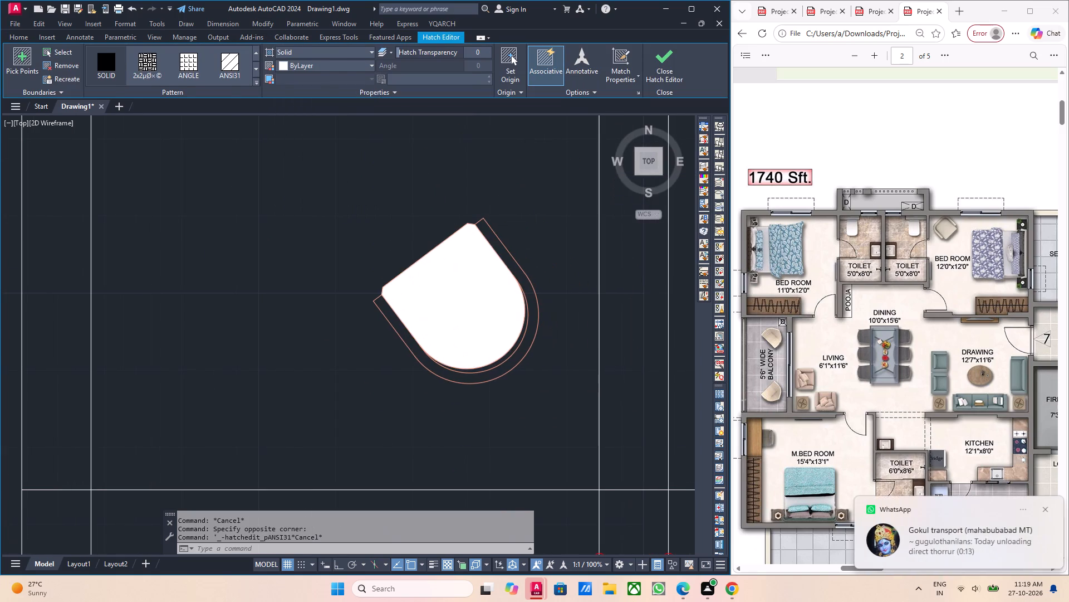
scroll(476, 303, up, 1)
middle_drag(478, 305, 464, 303)
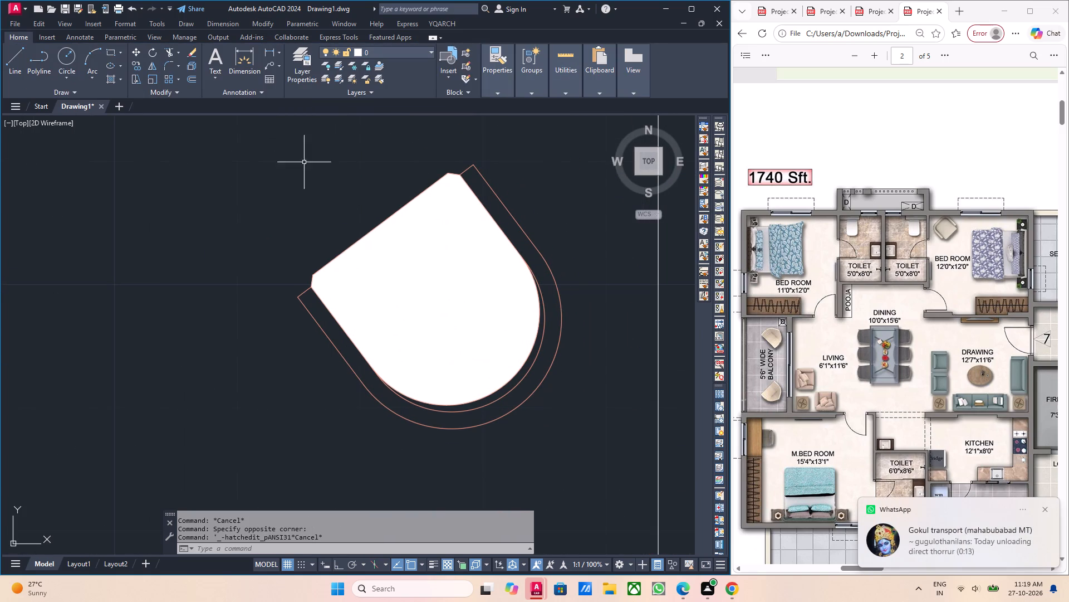
key(g)
key(Escape)
key(h)
key(Return)
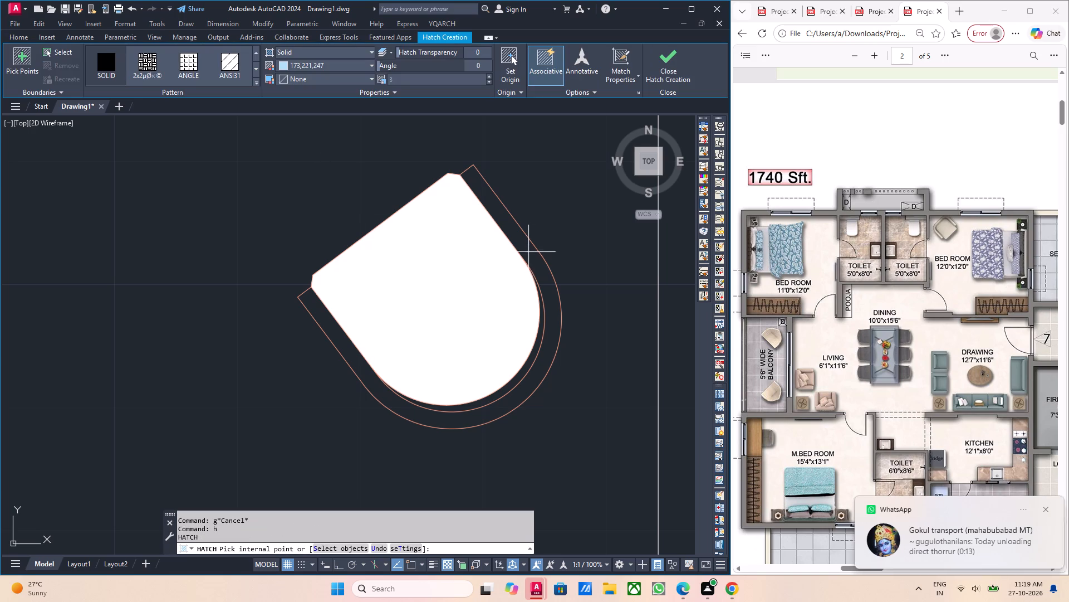
scroll(531, 263, down, 1)
click(536, 329)
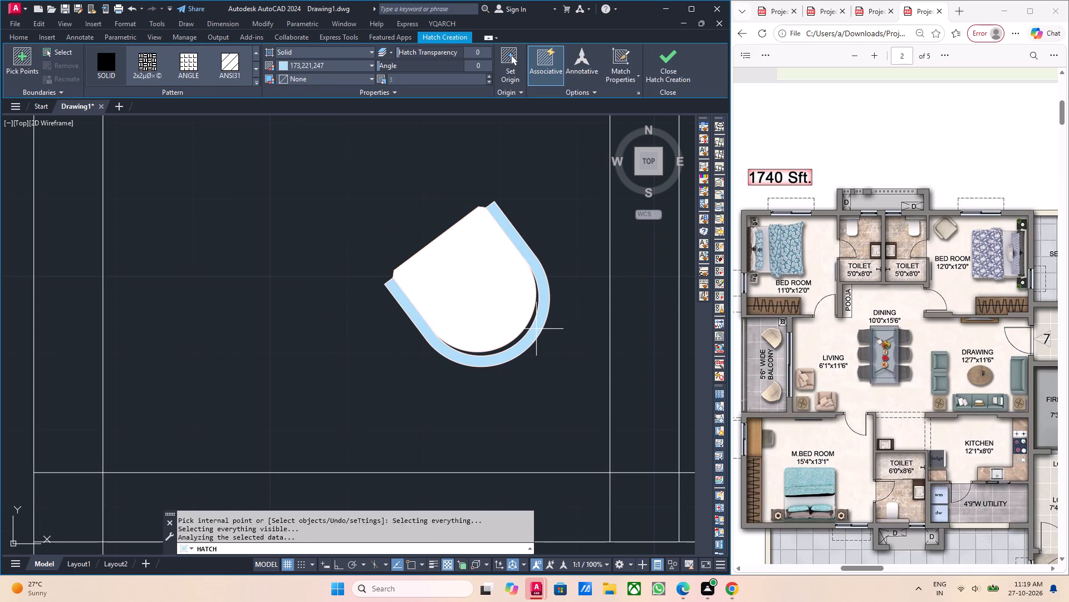
key(Escape)
key(Escape)
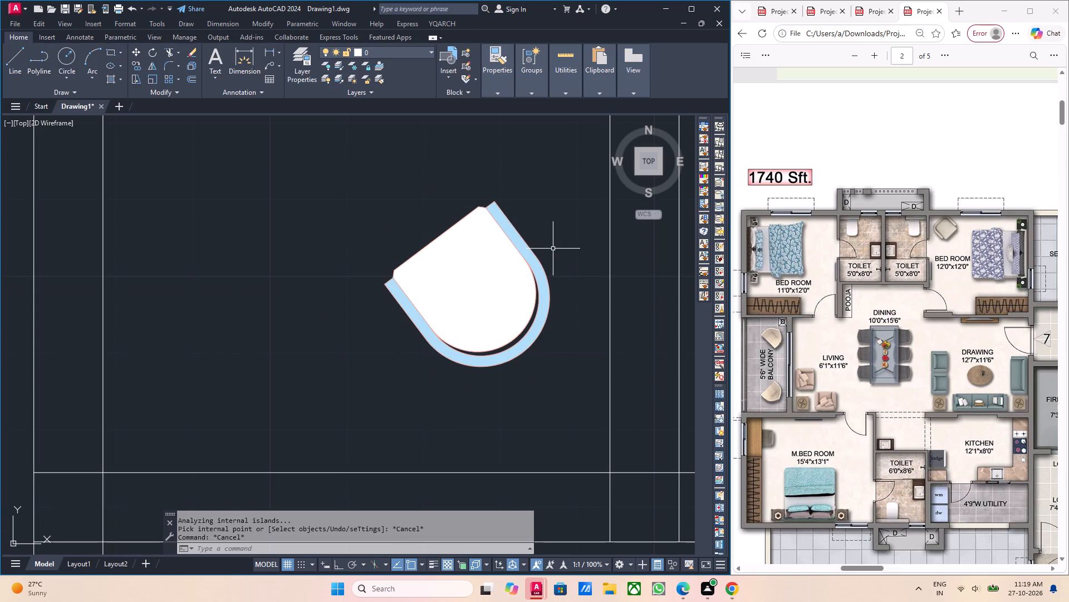
Fill the seat of the other balcony chair, near the bedroom wardrobe, with a solid hatch.
scroll(553, 249, down, 2)
middle_drag(553, 242, 553, 278)
key(grave)
key(Escape)
key(Escape)
scroll(551, 257, down, 1)
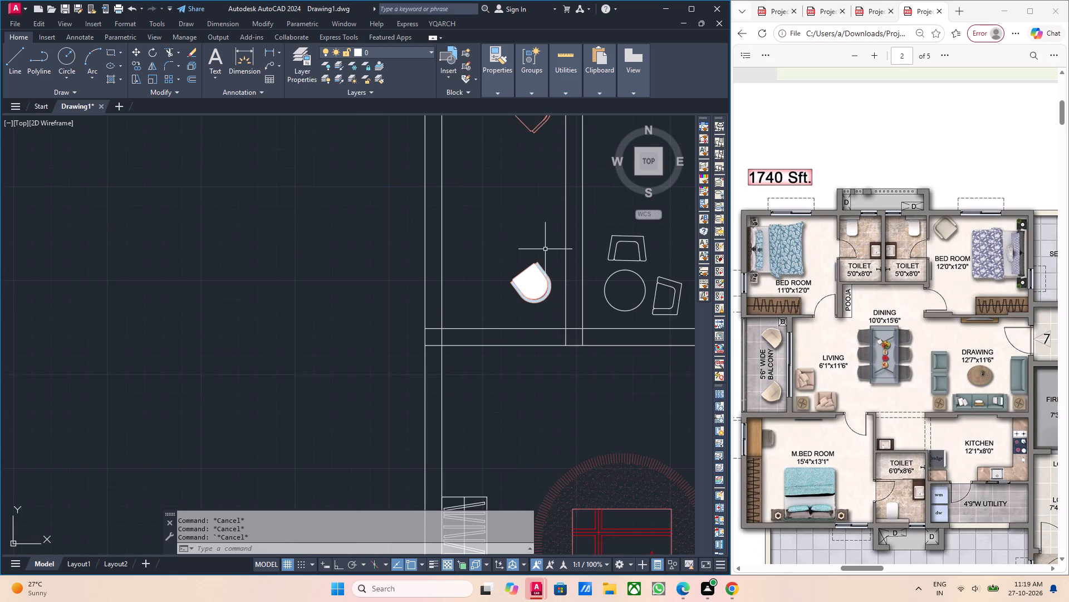
scroll(545, 245, down, 1)
scroll(544, 220, up, 1)
middle_drag(539, 232, 512, 303)
scroll(509, 295, down, 1)
scroll(500, 247, up, 1)
middle_drag(500, 251, 493, 278)
scroll(497, 268, up, 2)
middle_drag(499, 263, 491, 276)
key(Escape)
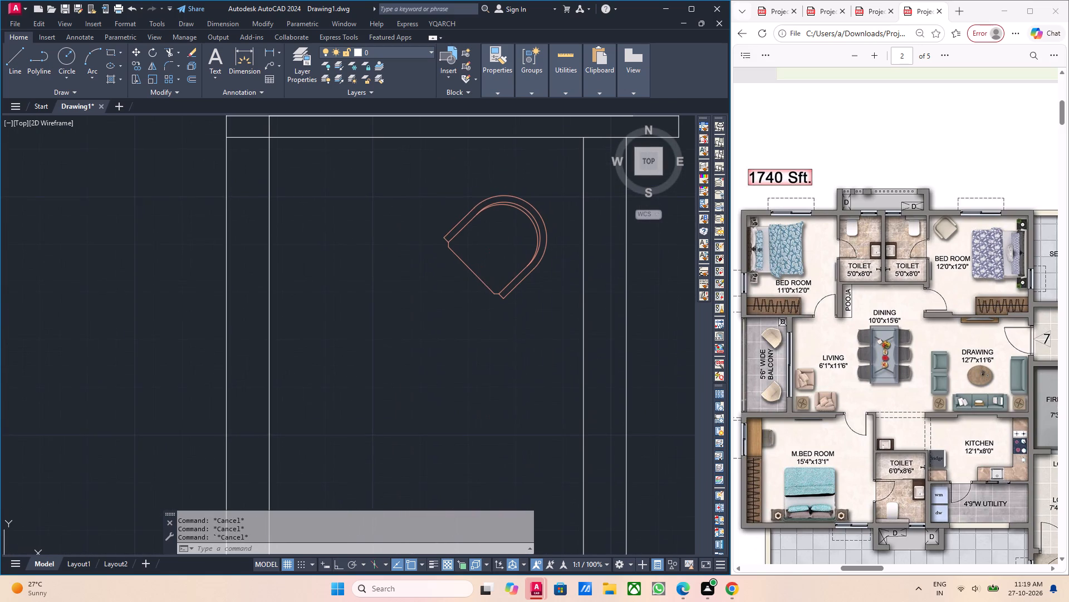
scroll(488, 268, down, 2)
middle_drag(493, 298, 492, 292)
scroll(486, 391, up, 2)
middle_drag(495, 431, 466, 386)
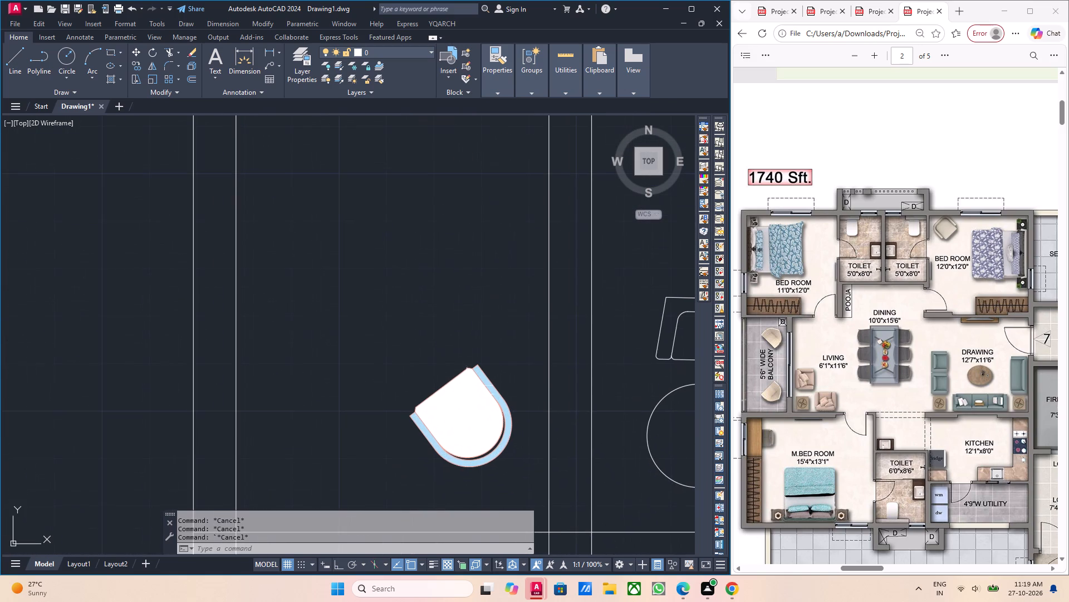
key(h)
key(Return)
scroll(406, 402, down, 3)
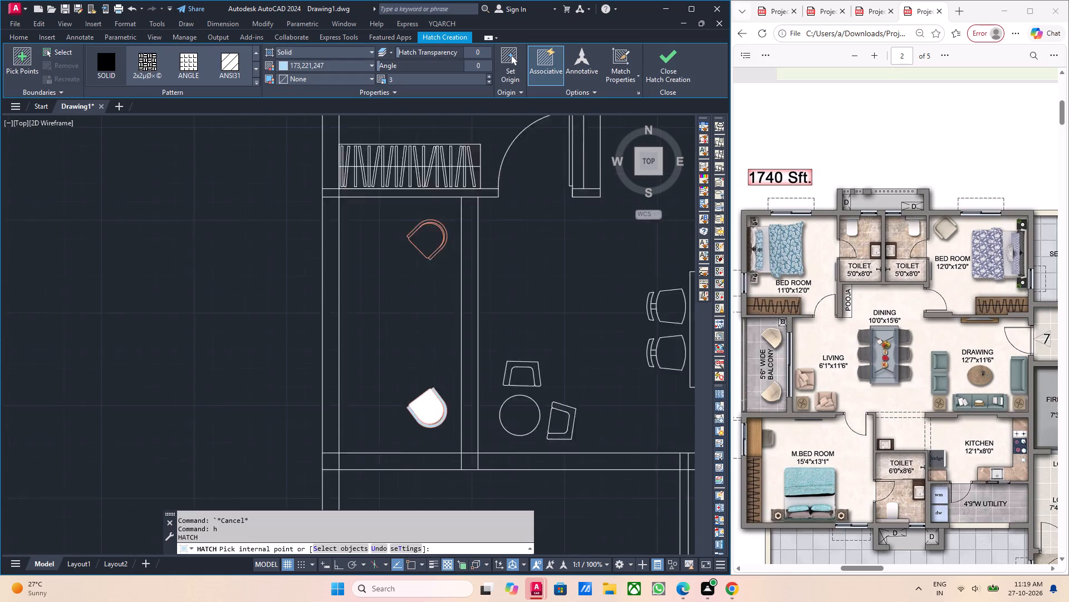
middle_drag(430, 312, 424, 343)
scroll(415, 333, up, 3)
scroll(408, 333, down, 1)
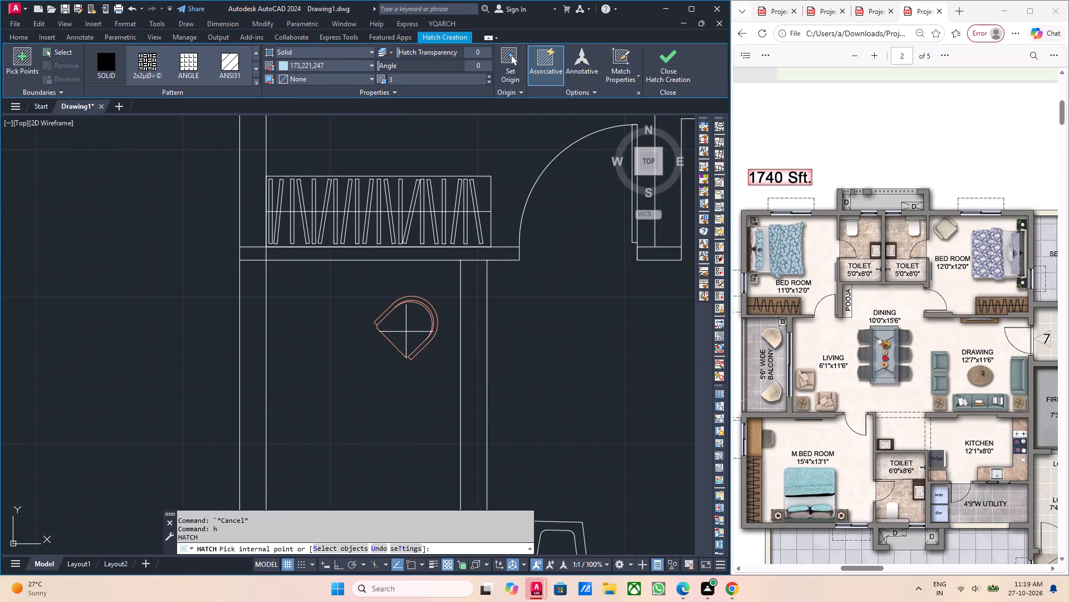
click(401, 330)
Set the seat fill of the balcony chair near the wardrobe to solid with colour ByLayer.
scroll(401, 322, up, 2)
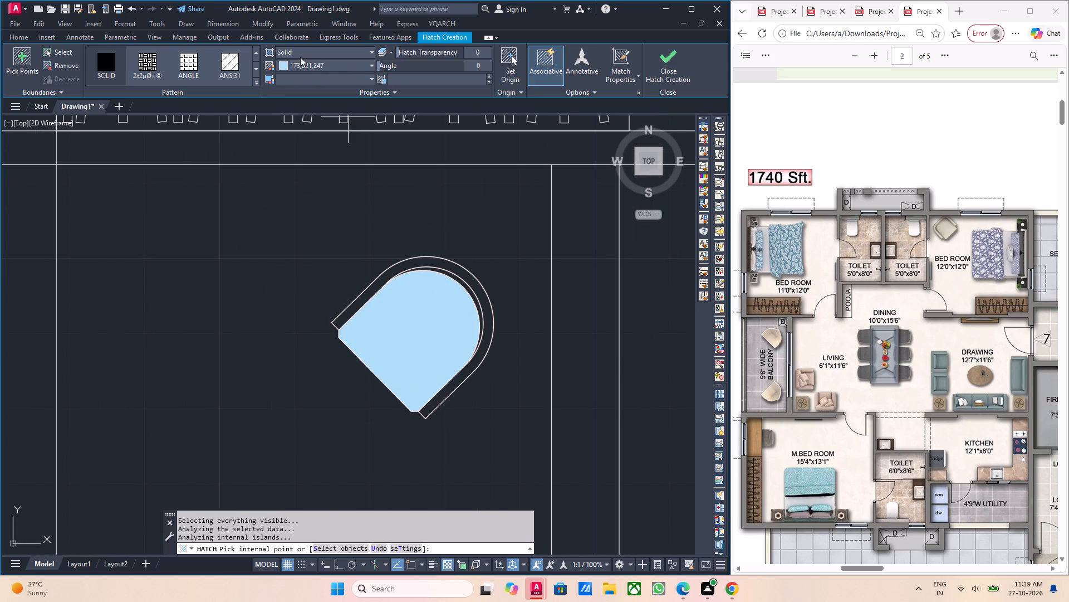
click(300, 57)
click(296, 65)
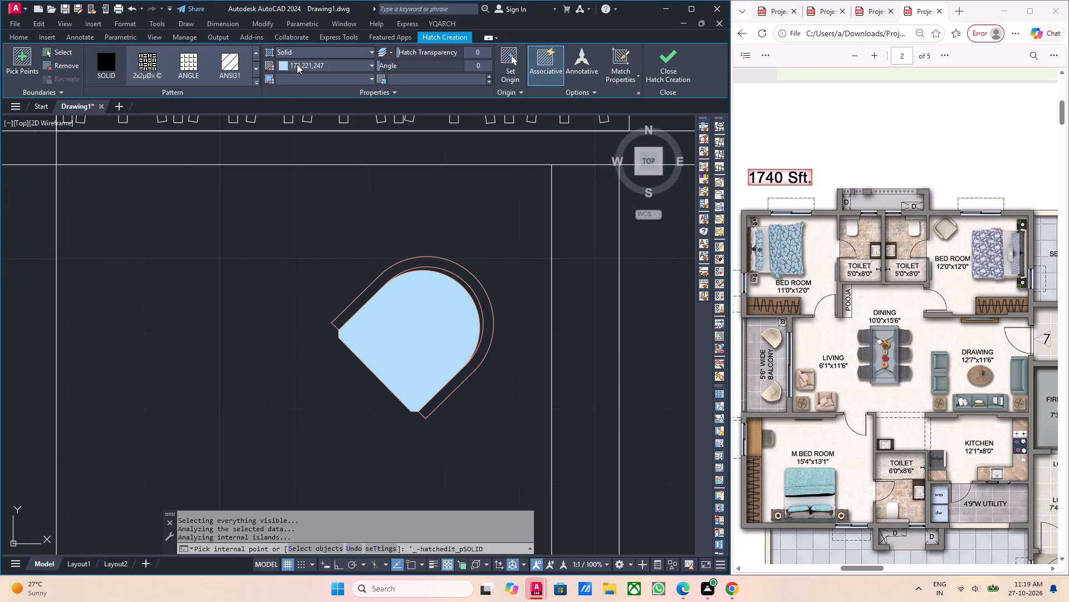
click(298, 63)
click(291, 79)
key(Escape)
Fill the curved backrest band of the balcony chair near the bedroom wardrobe with a solid hatch in colour ByLayer.
middle_drag(406, 290, 395, 284)
scroll(395, 284, up, 2)
scroll(409, 255, down, 3)
middle_drag(413, 255, 407, 260)
key(h)
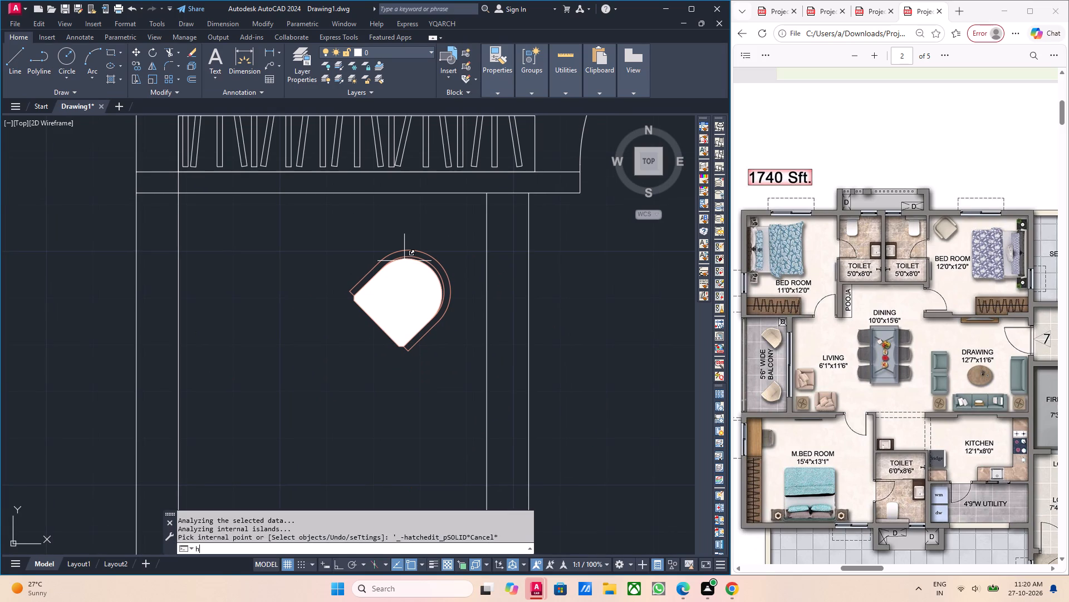
key(Return)
scroll(404, 261, up, 2)
click(402, 241)
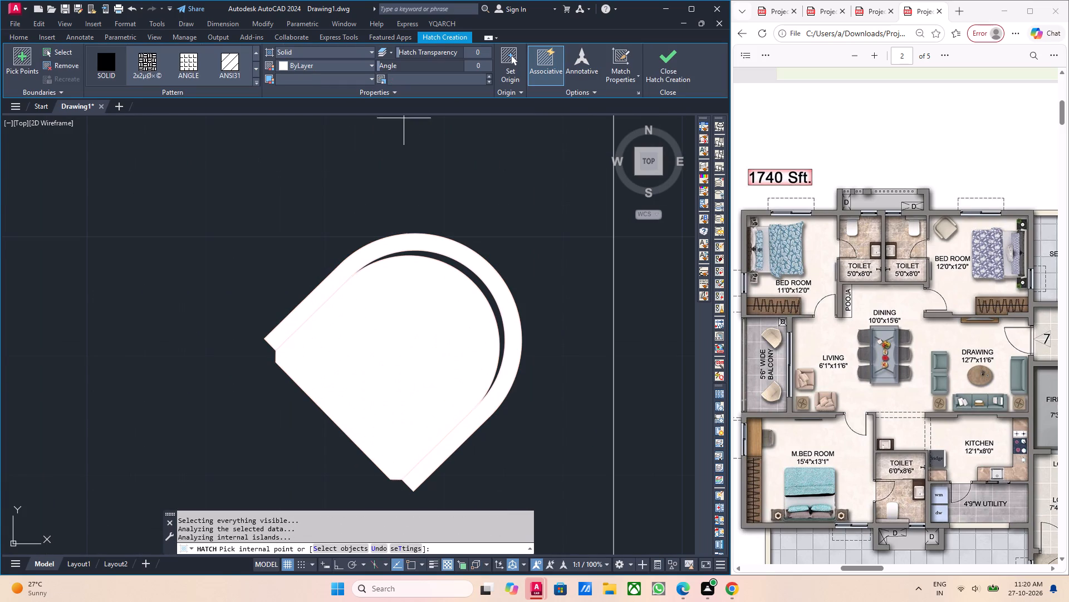
key(Escape)
scroll(388, 278, down, 1)
key(Escape)
Set the colour of the other balcony chair's solid backrest band fill to ByLayer.
scroll(443, 337, down, 2)
middle_drag(457, 363, 394, 302)
key(Escape)
middle_drag(389, 348, 366, 319)
scroll(374, 367, up, 1)
middle_drag(373, 371, 352, 255)
middle_drag(337, 346, 360, 280)
scroll(357, 384, up, 4)
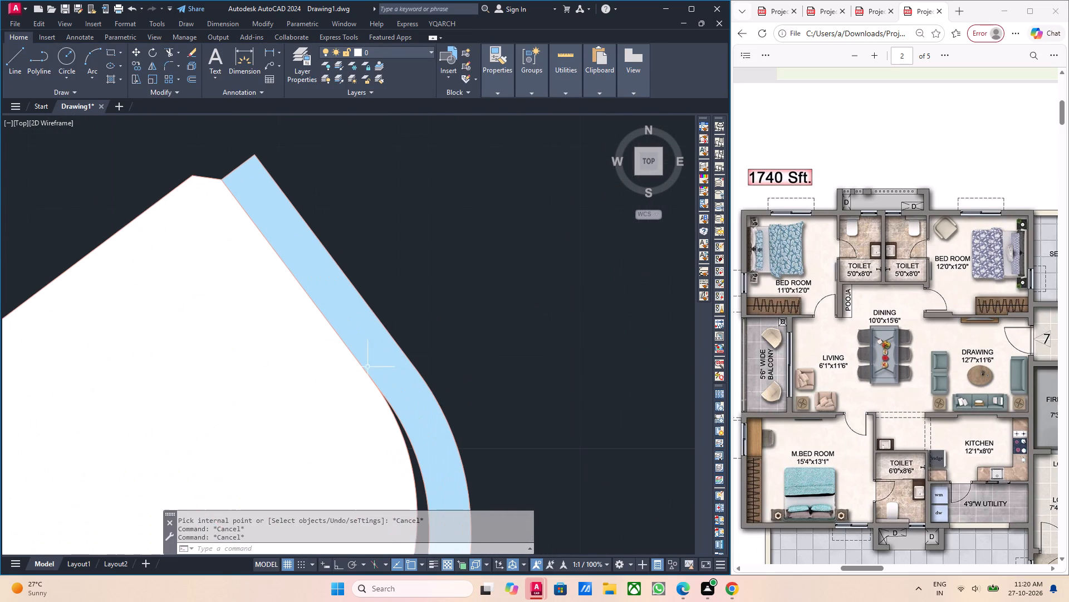
key(Escape)
click(367, 330)
scroll(367, 330, down, 3)
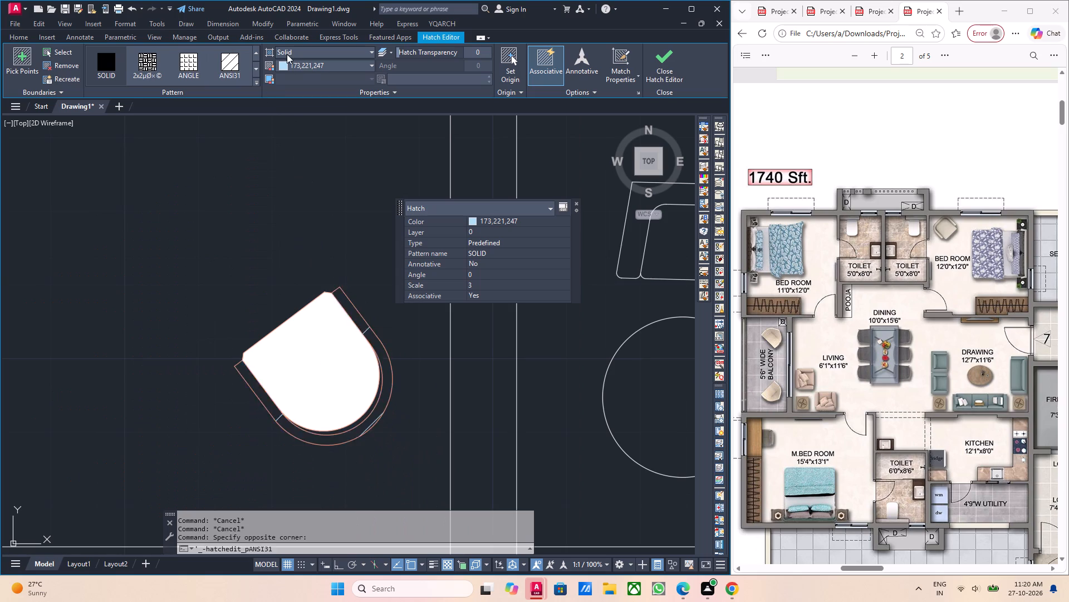
click(306, 64)
click(300, 74)
key(Escape)
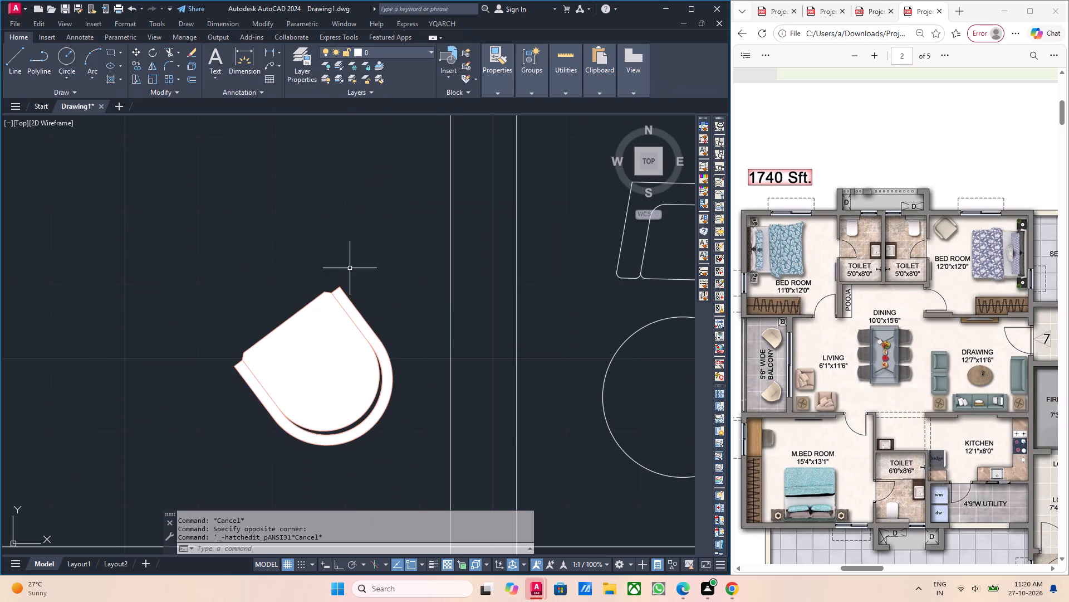
Fill the balcony floor around the two chairs with a solid hatch in colour 9.
scroll(350, 287, down, 4)
middle_drag(352, 347, 369, 351)
middle_drag(325, 310, 331, 313)
middle_click(331, 313)
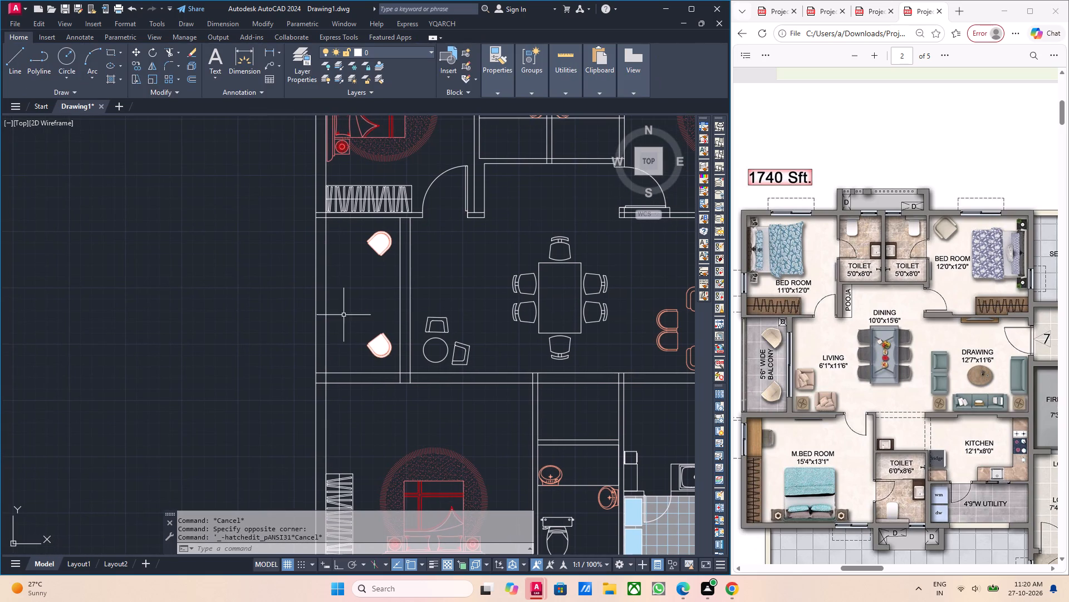
middle_click(350, 313)
key(h)
key(Return)
scroll(351, 318, down, 1)
click(365, 304)
scroll(350, 277, up, 1)
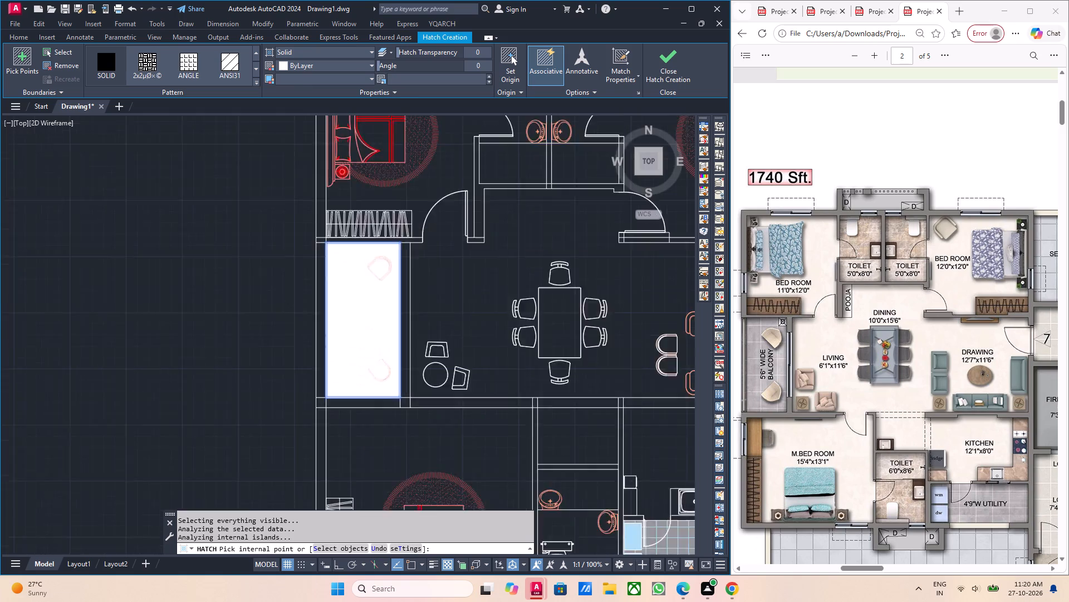
scroll(350, 277, up, 1)
click(320, 65)
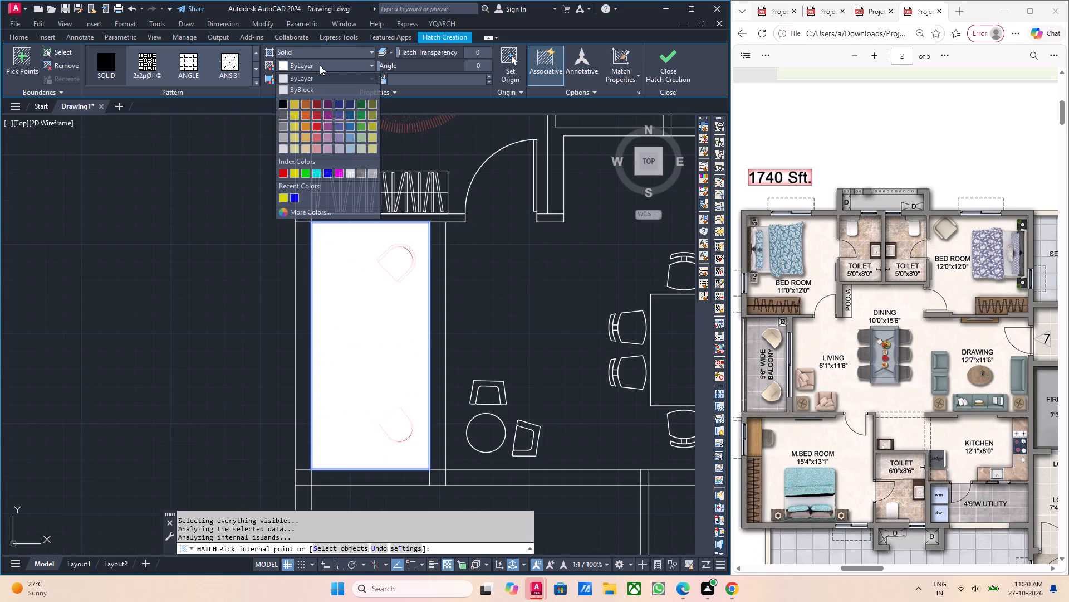
click(373, 173)
key(Escape)
Change the balcony floor hatch to the NET pattern.
click(356, 321)
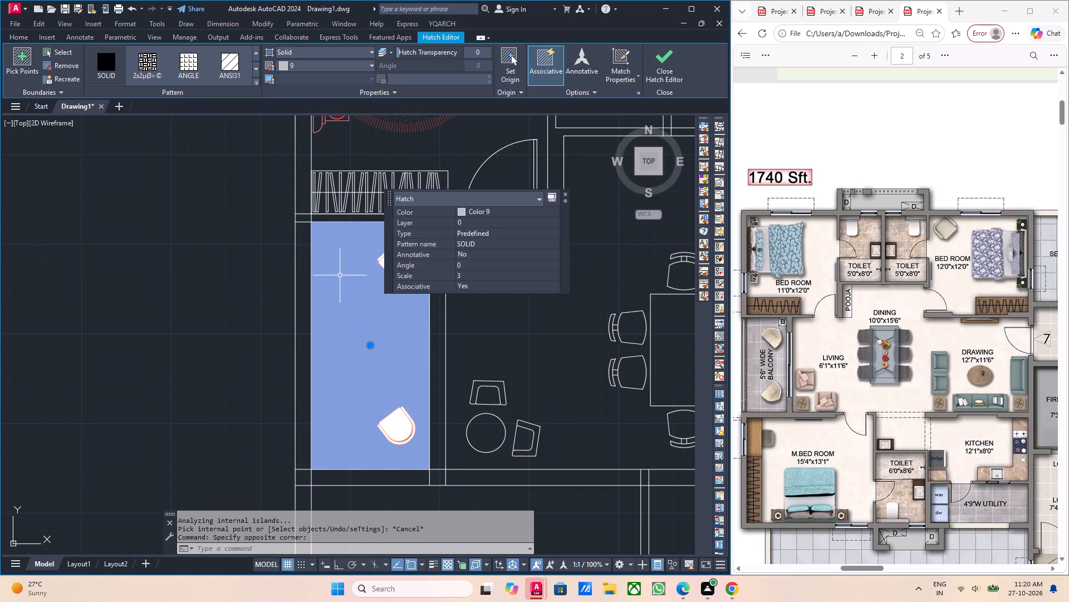
click(297, 79)
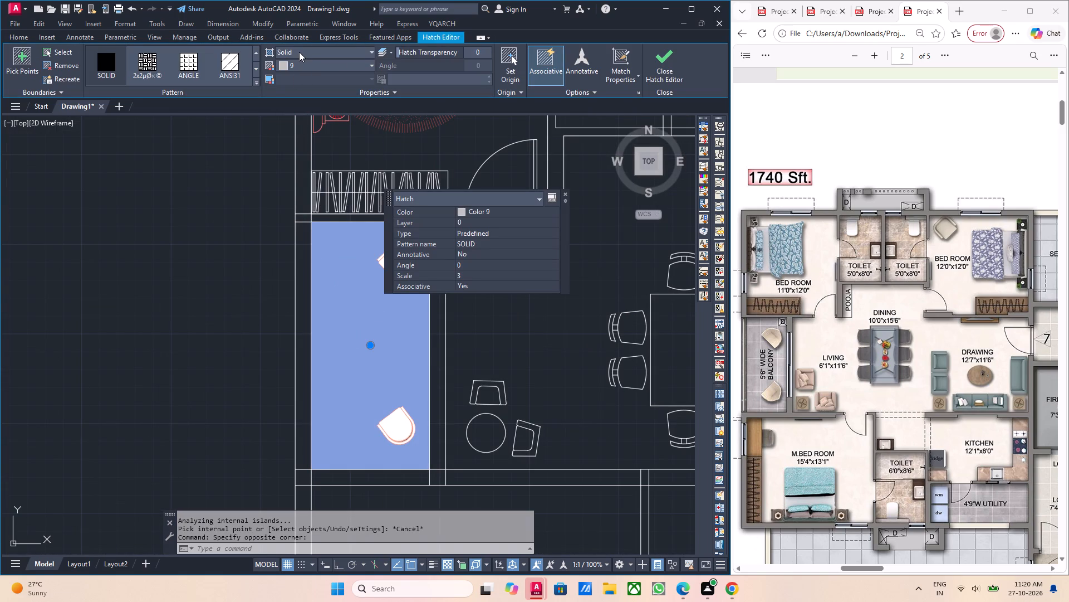
click(299, 52)
click(296, 85)
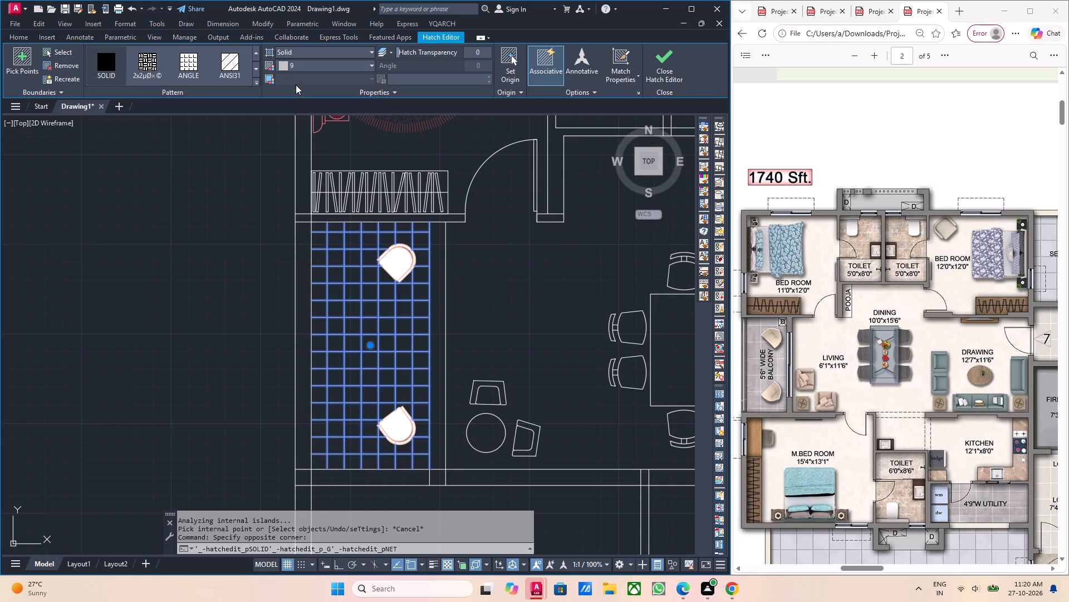
key(Escape)
Set the balcony floor hatch's line colour to ByLayer and its background to the darker grey index colour.
click(365, 349)
click(344, 324)
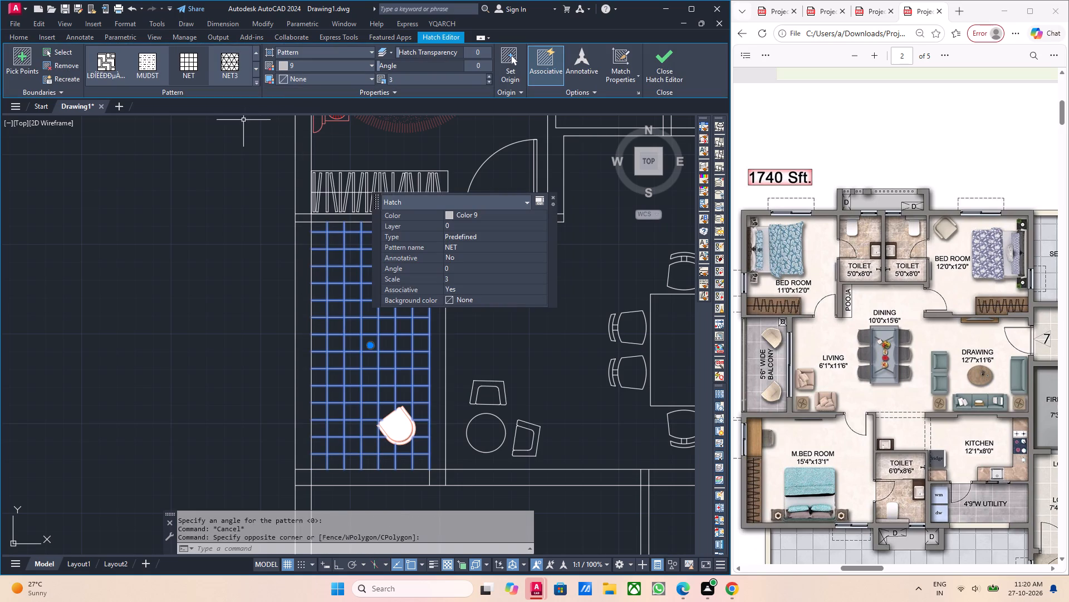
click(293, 65)
click(298, 78)
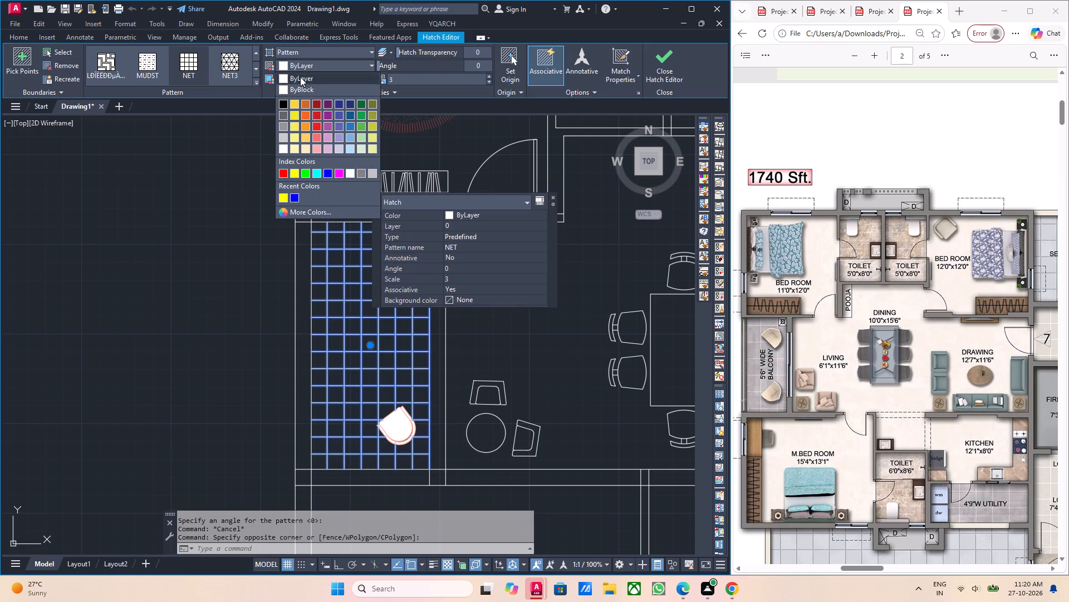
key(Escape)
click(292, 52)
click(292, 52)
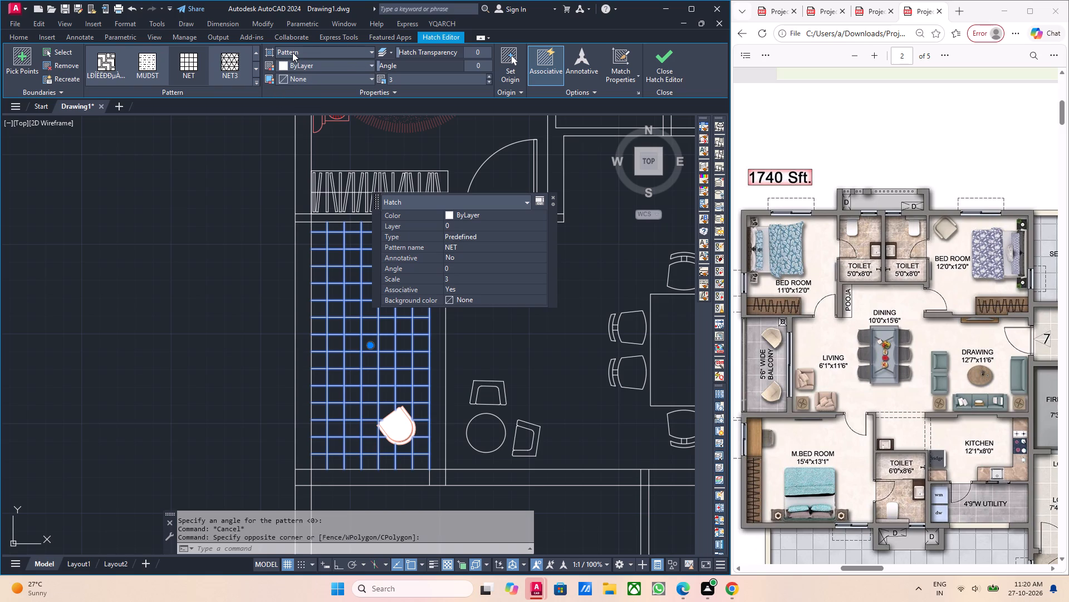
key(Escape)
click(302, 78)
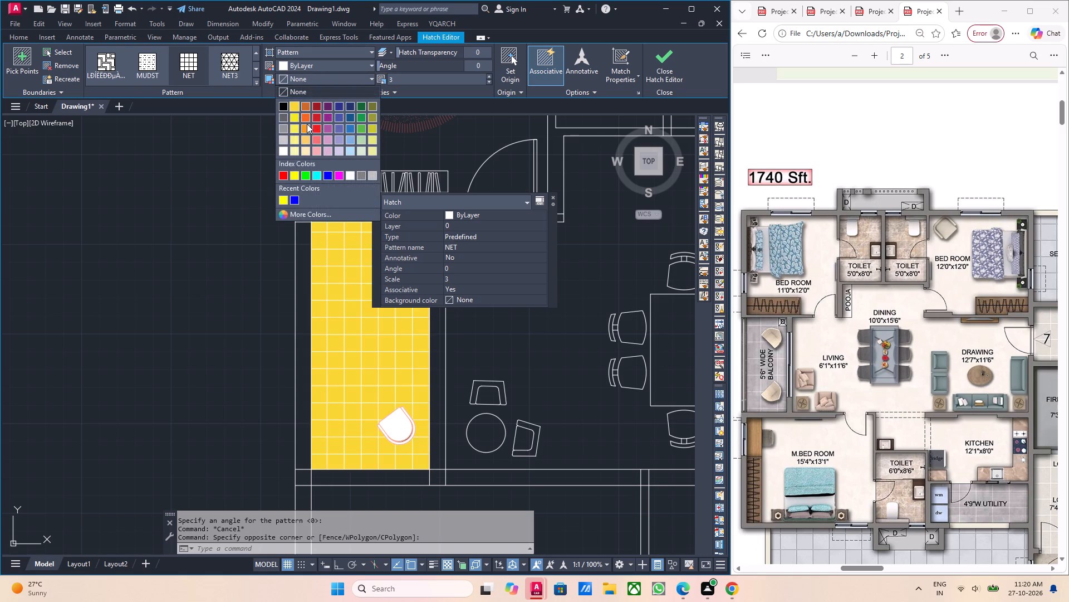
click(362, 177)
key(Escape)
Review the floor plan around the balcony, living and dining area, kitchen and bedrooms.
scroll(342, 335, down, 2)
scroll(446, 369, up, 1)
middle_drag(446, 369, 446, 370)
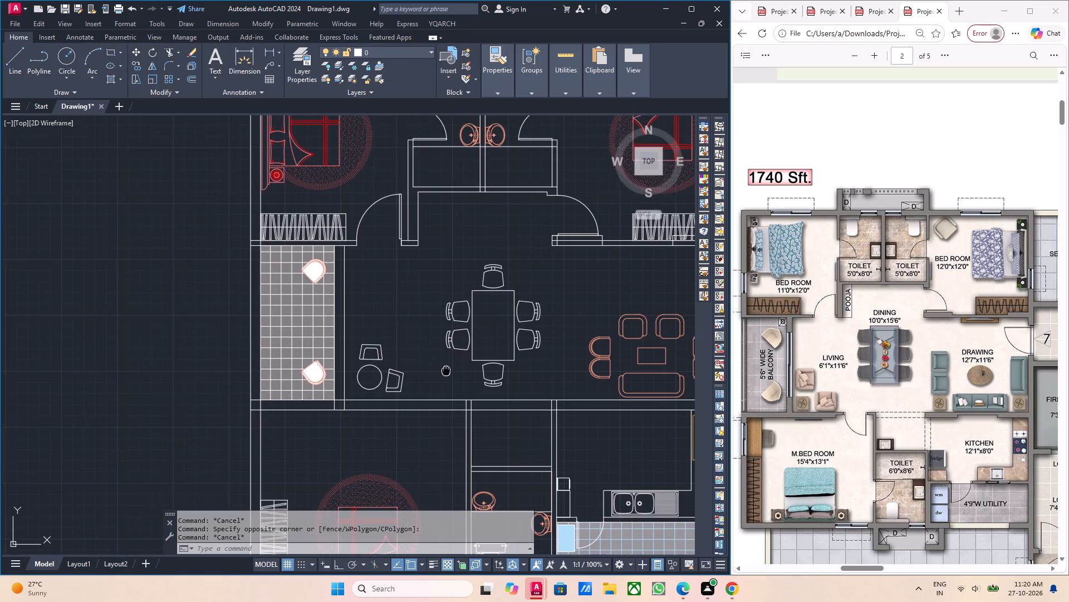
middle_drag(446, 370, 437, 370)
middle_drag(426, 361, 404, 375)
scroll(403, 386, down, 2)
middle_drag(403, 387, 396, 389)
middle_drag(395, 391, 374, 375)
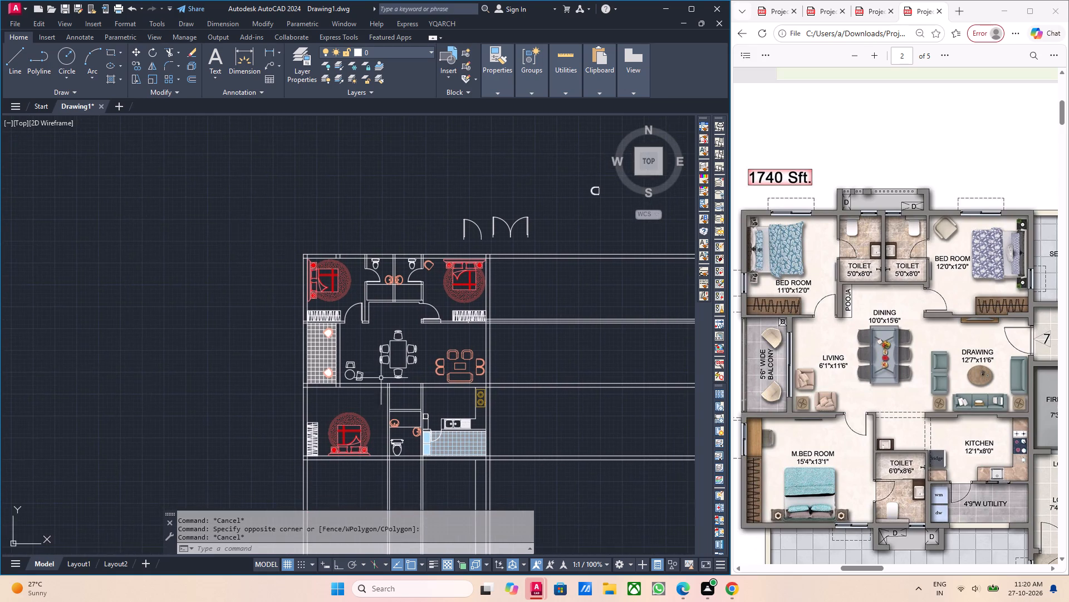
middle_drag(384, 381, 376, 372)
middle_drag(379, 376, 371, 368)
middle_click(381, 377)
scroll(327, 370, up, 3)
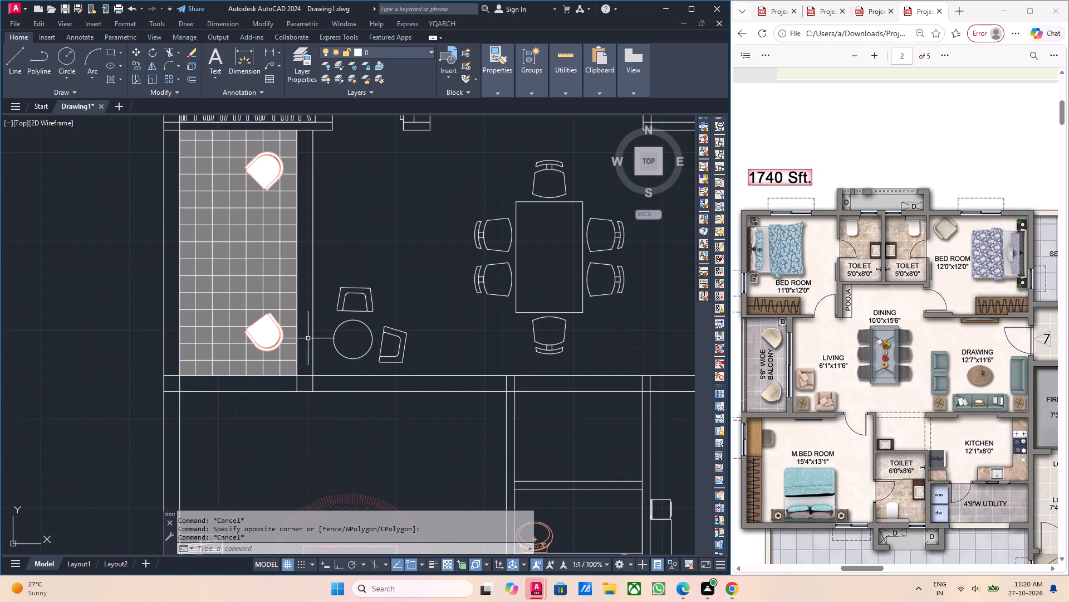
middle_drag(326, 341, 331, 341)
middle_click(332, 341)
scroll(333, 337, up, 1)
middle_click(332, 336)
scroll(332, 336, down, 1)
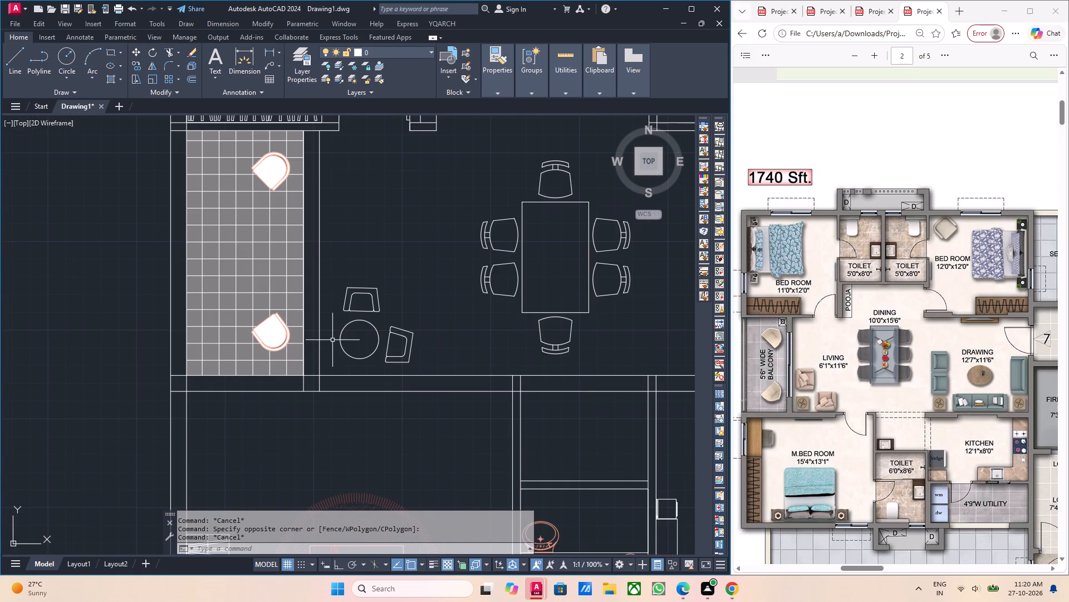
scroll(332, 340, down, 1)
middle_drag(311, 339, 336, 329)
middle_drag(358, 319, 359, 247)
scroll(359, 247, down, 2)
middle_drag(360, 269, 356, 312)
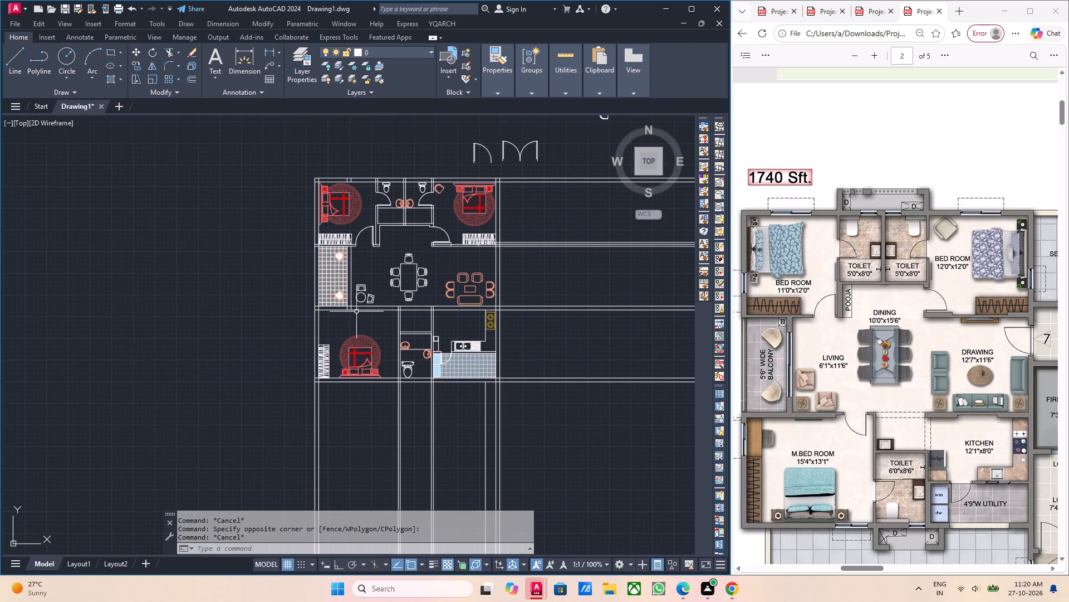
middle_drag(361, 315, 362, 327)
scroll(350, 311, up, 1)
middle_click(350, 311)
scroll(351, 314, down, 1)
scroll(349, 303, up, 1)
middle_drag(349, 303, 361, 326)
scroll(359, 325, down, 1)
scroll(337, 303, up, 2)
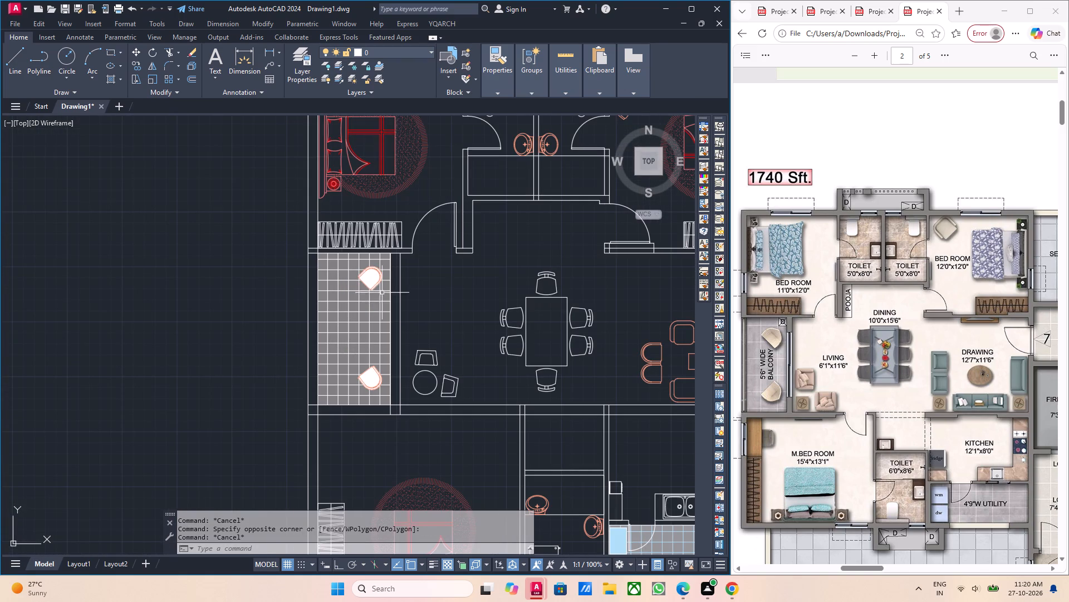
middle_click(382, 294)
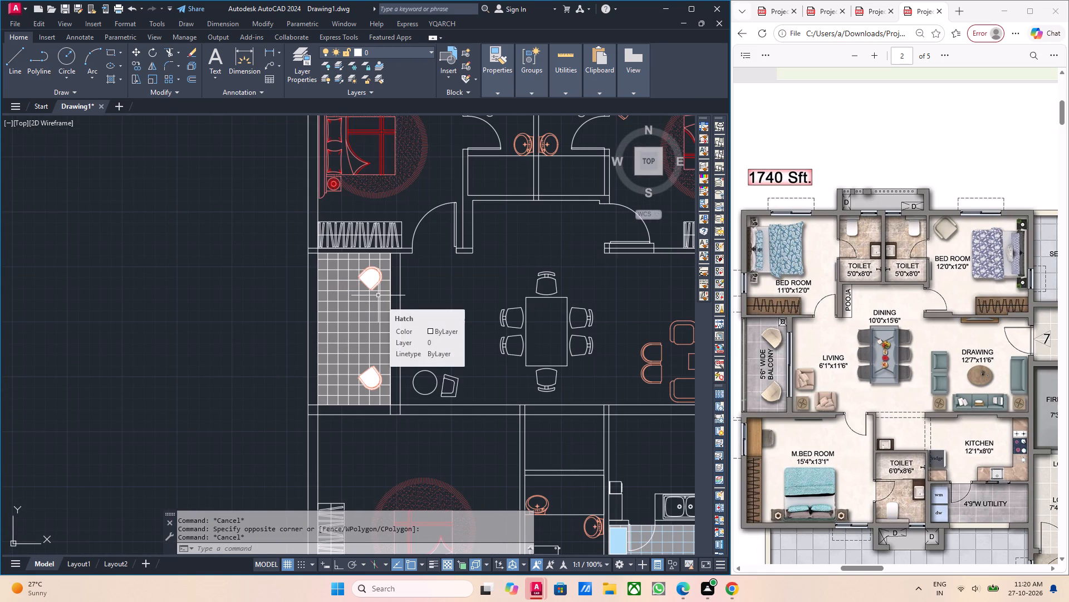
middle_drag(388, 346, 413, 278)
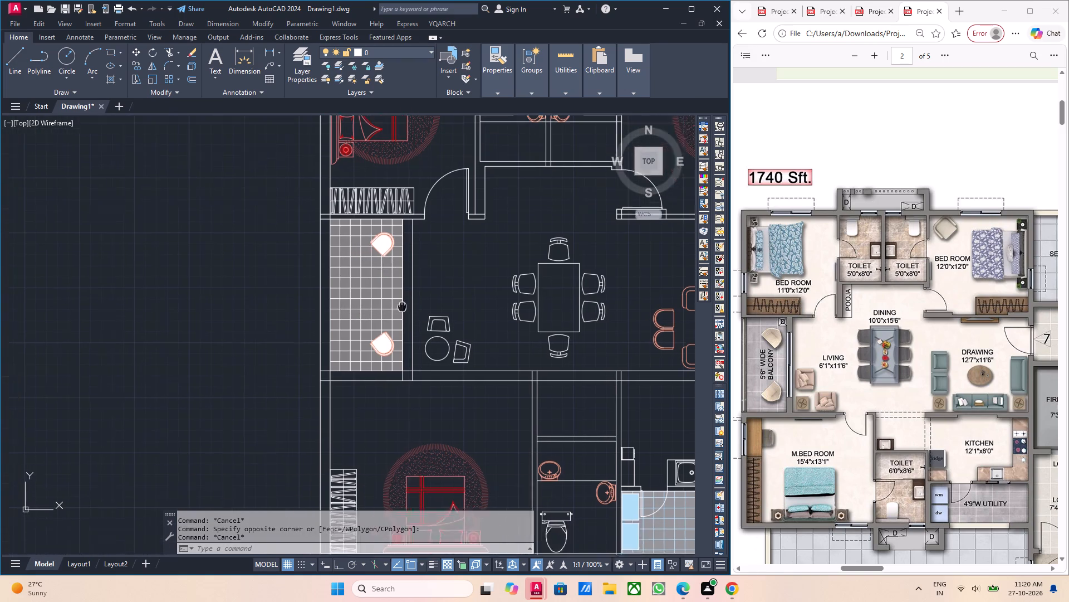
middle_drag(413, 278, 416, 265)
middle_drag(388, 291, 285, 294)
middle_drag(367, 308, 252, 301)
middle_drag(384, 312, 342, 305)
middle_drag(402, 322, 359, 322)
middle_drag(397, 358, 381, 361)
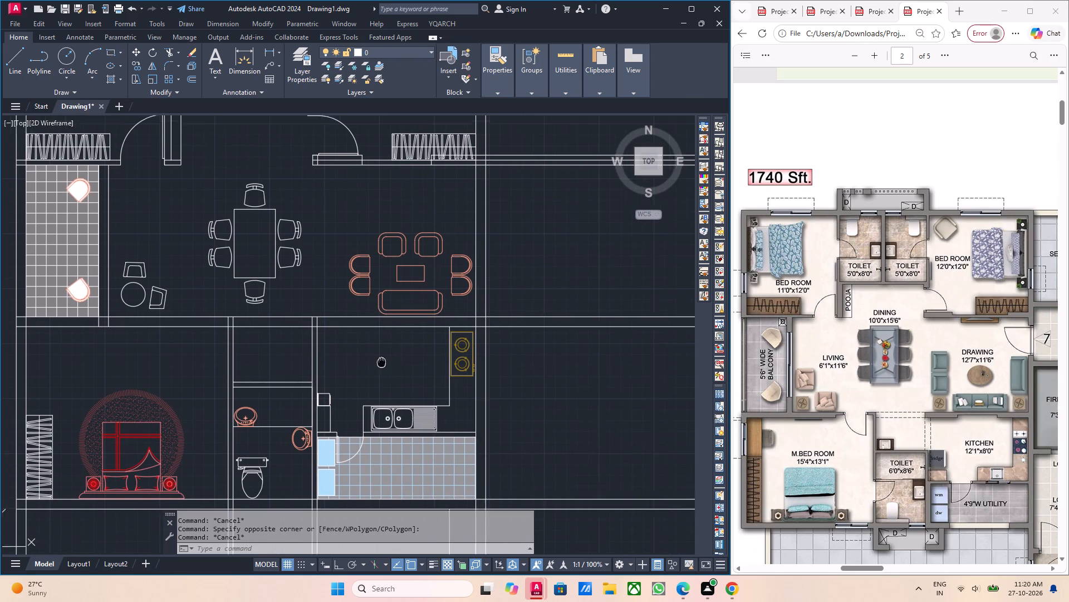
middle_drag(381, 361, 375, 344)
middle_drag(403, 366, 390, 347)
scroll(388, 352, down, 1)
middle_drag(396, 358, 411, 387)
middle_drag(404, 362, 411, 380)
middle_drag(232, 302, 245, 324)
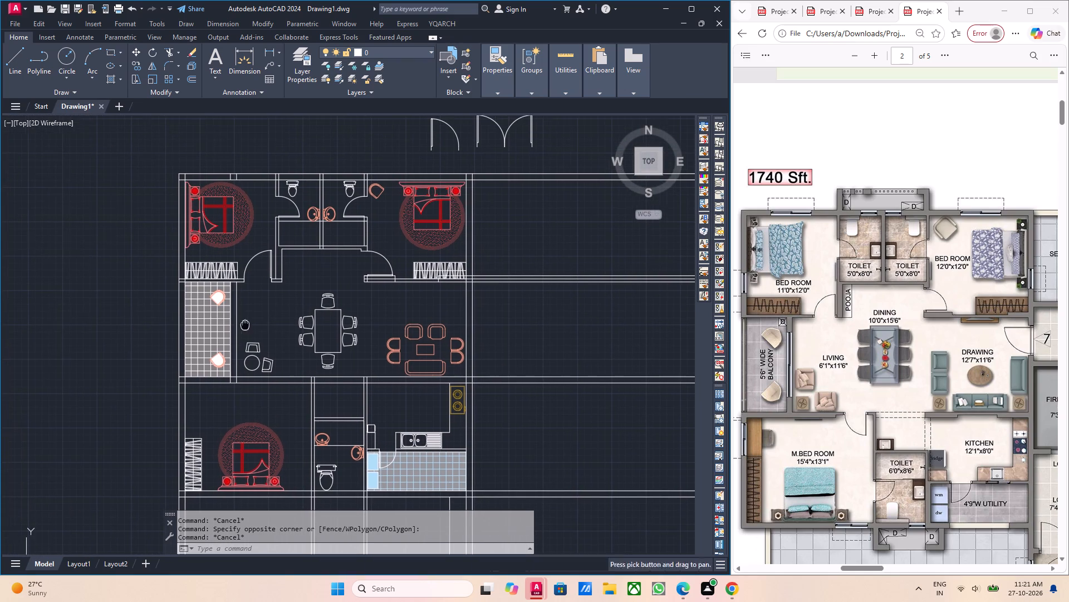
middle_drag(283, 365, 301, 402)
middle_drag(305, 382, 316, 396)
middle_drag(284, 352, 296, 377)
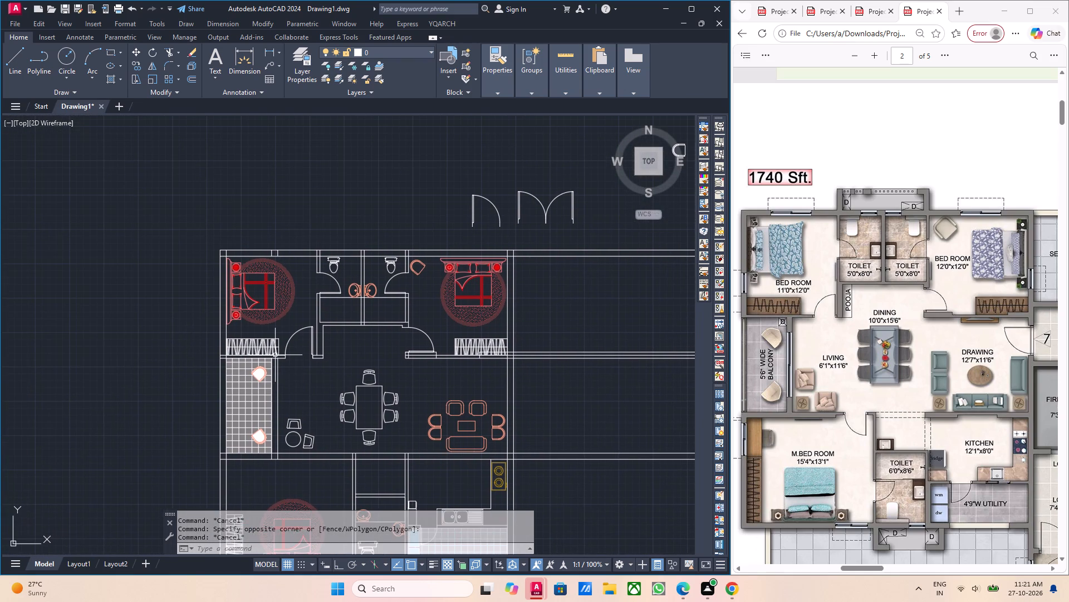
Fill both halves of the wardrobe next to the balcony, around its hangers, with a solid hatch in colour 249.
scroll(275, 355, up, 4)
middle_drag(222, 351, 293, 370)
scroll(304, 367, up, 1)
middle_drag(344, 362, 340, 380)
scroll(365, 363, down, 1)
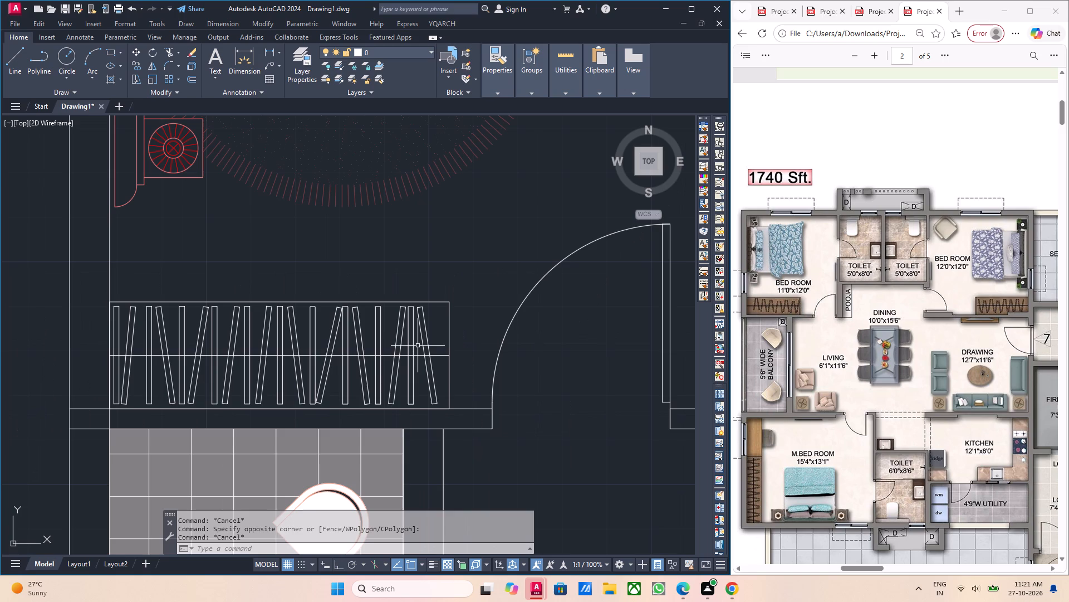
key(h)
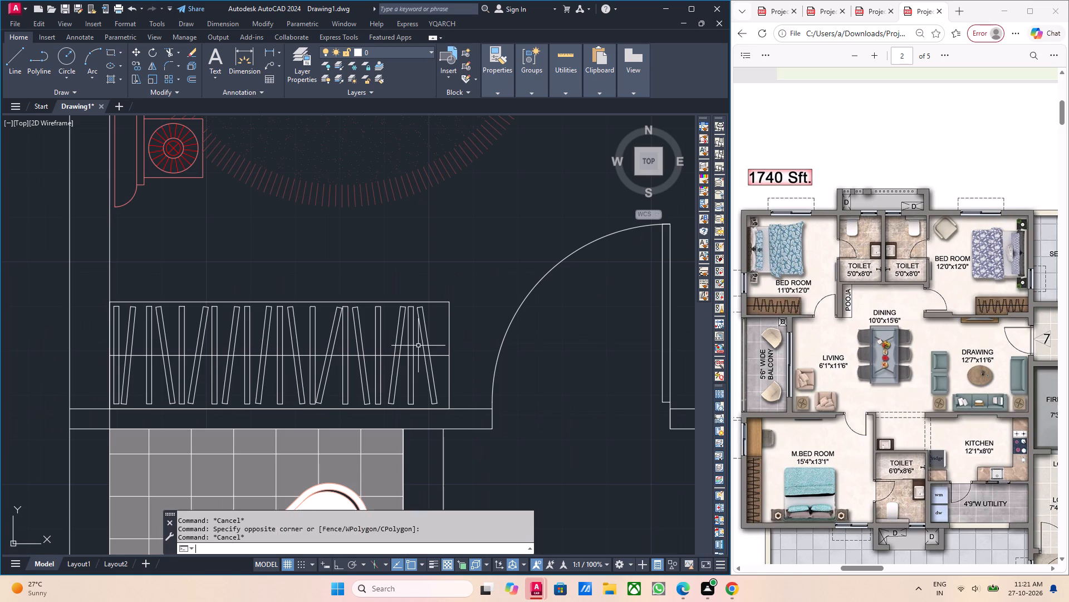
key(Return)
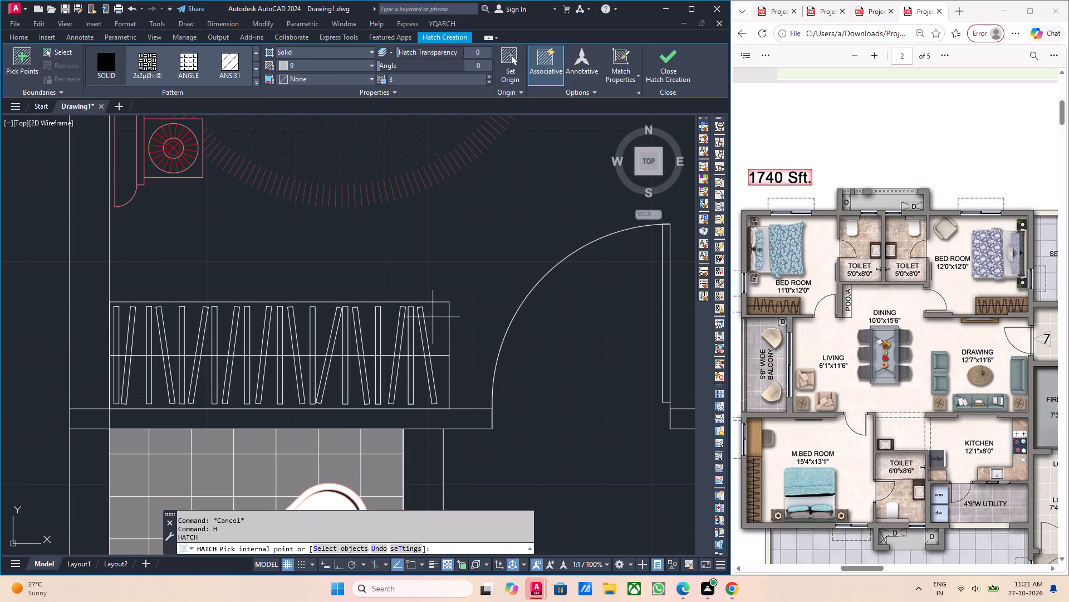
click(433, 317)
click(438, 385)
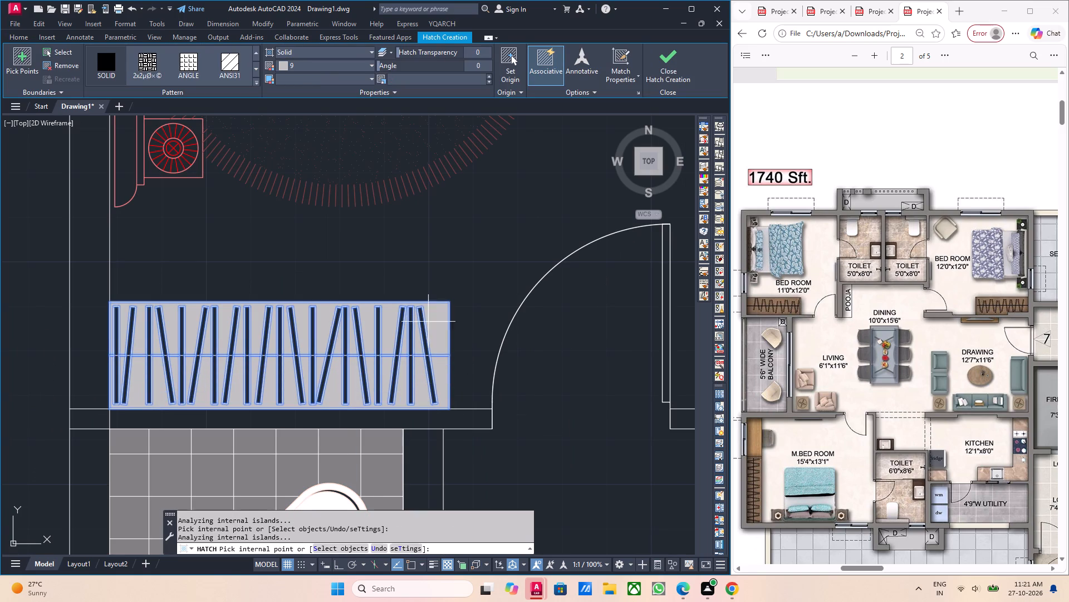
click(306, 70)
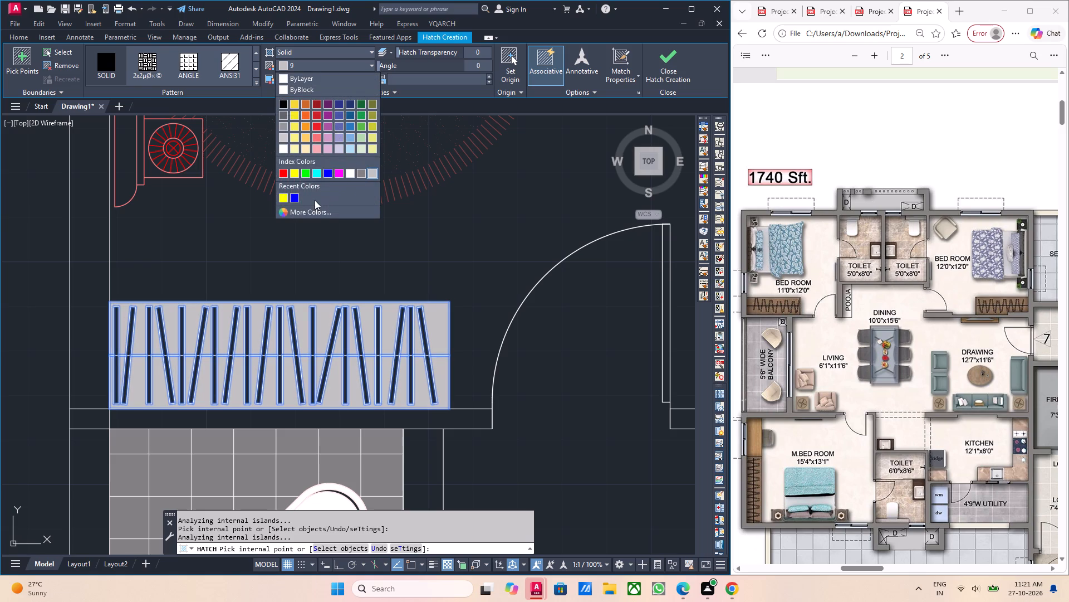
click(313, 211)
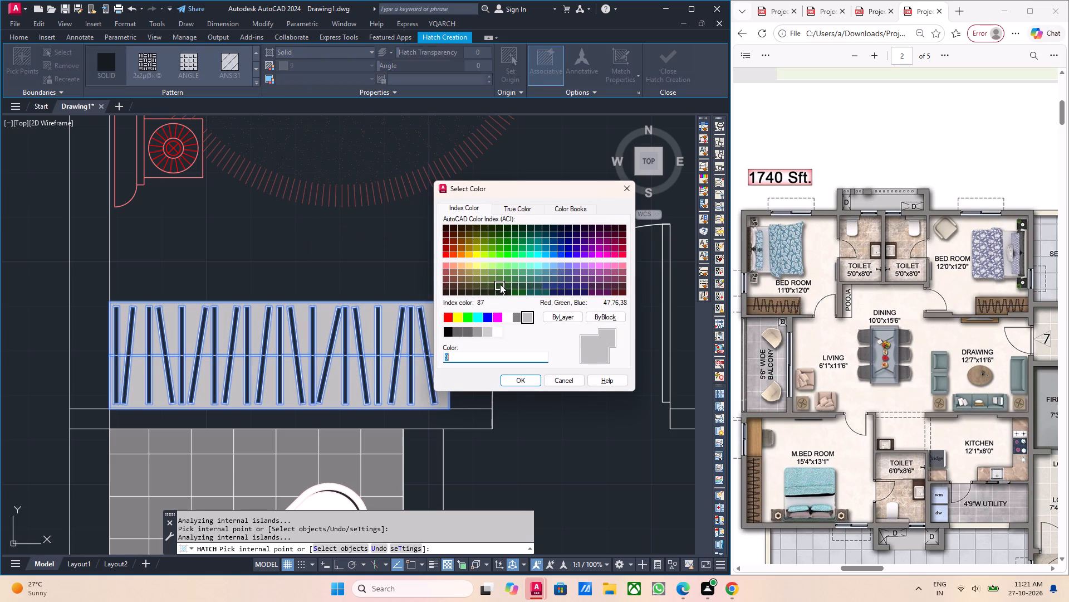
click(622, 292)
click(521, 377)
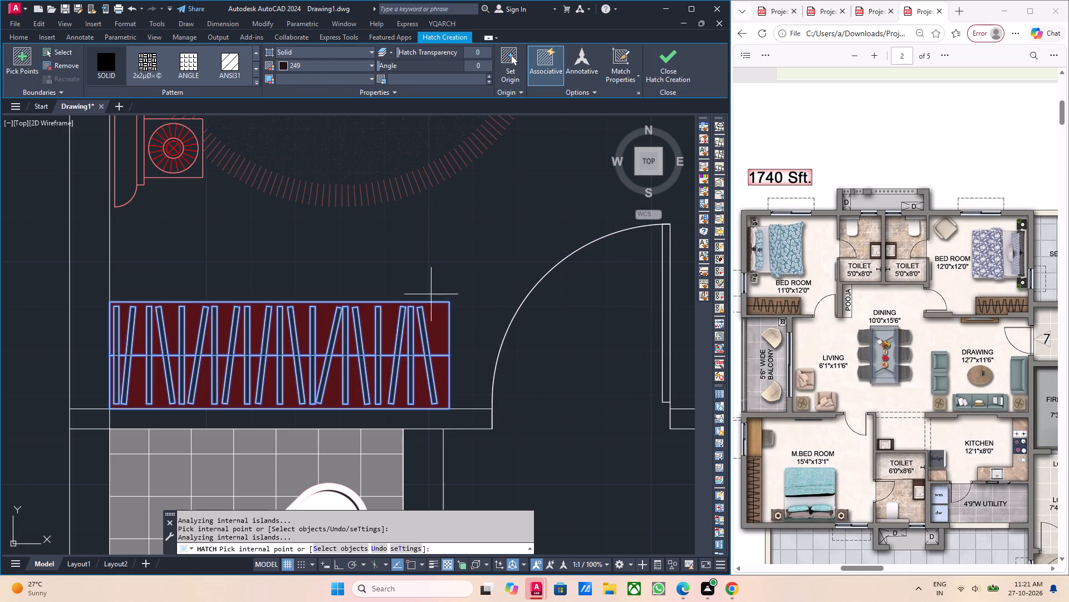
key(Escape)
scroll(428, 293, down, 2)
middle_drag(451, 322, 450, 331)
middle_drag(454, 325, 439, 339)
scroll(411, 334, up, 4)
key(Escape)
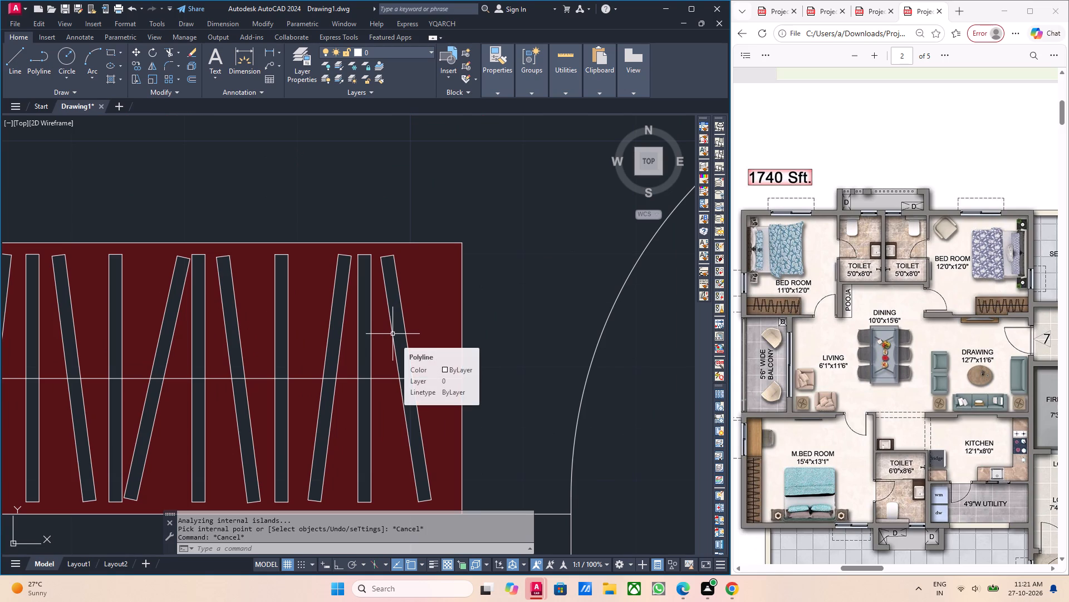
Examine the filled wardrobe next to the balcony along its full length, including the hangers and the outline.
scroll(400, 345, down, 2)
middle_drag(372, 358, 374, 360)
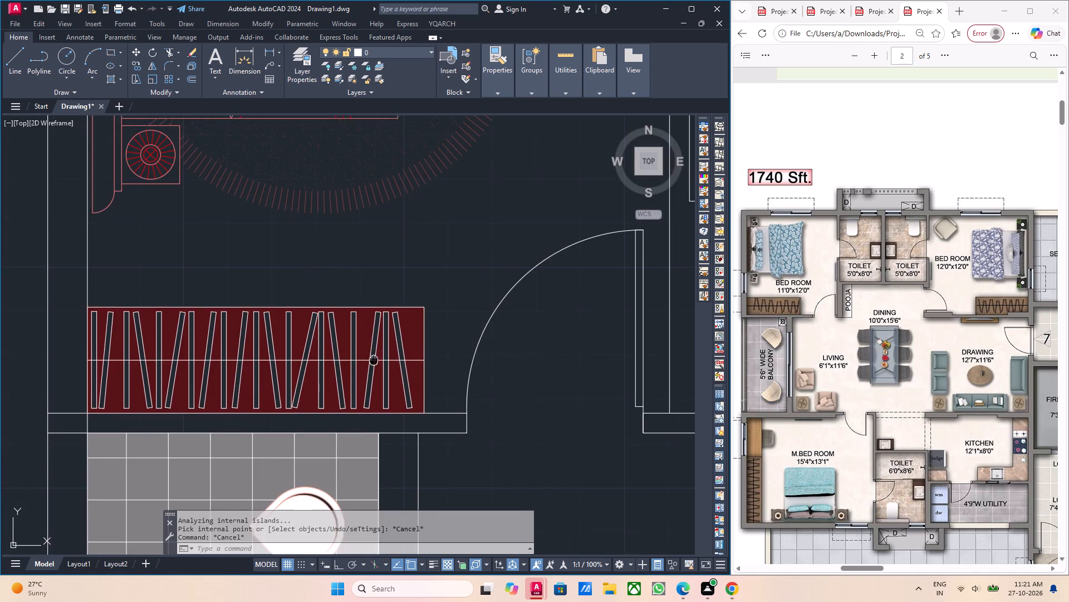
middle_drag(374, 360, 381, 362)
key(Escape)
middle_drag(340, 362, 375, 372)
middle_drag(375, 372, 383, 374)
middle_drag(383, 375, 400, 373)
scroll(288, 393, up, 2)
middle_drag(249, 387, 337, 387)
middle_drag(271, 383, 300, 383)
middle_drag(272, 380, 335, 382)
middle_drag(220, 382, 243, 387)
scroll(185, 384, up, 1)
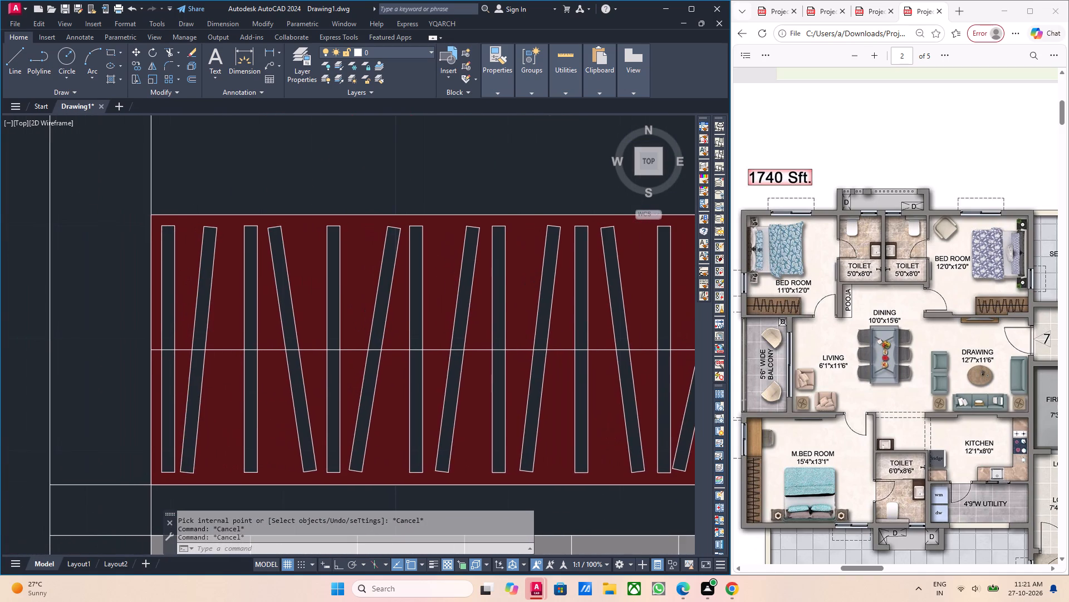
middle_drag(178, 385, 224, 400)
scroll(225, 401, down, 3)
middle_drag(339, 408, 313, 409)
middle_drag(363, 415, 342, 410)
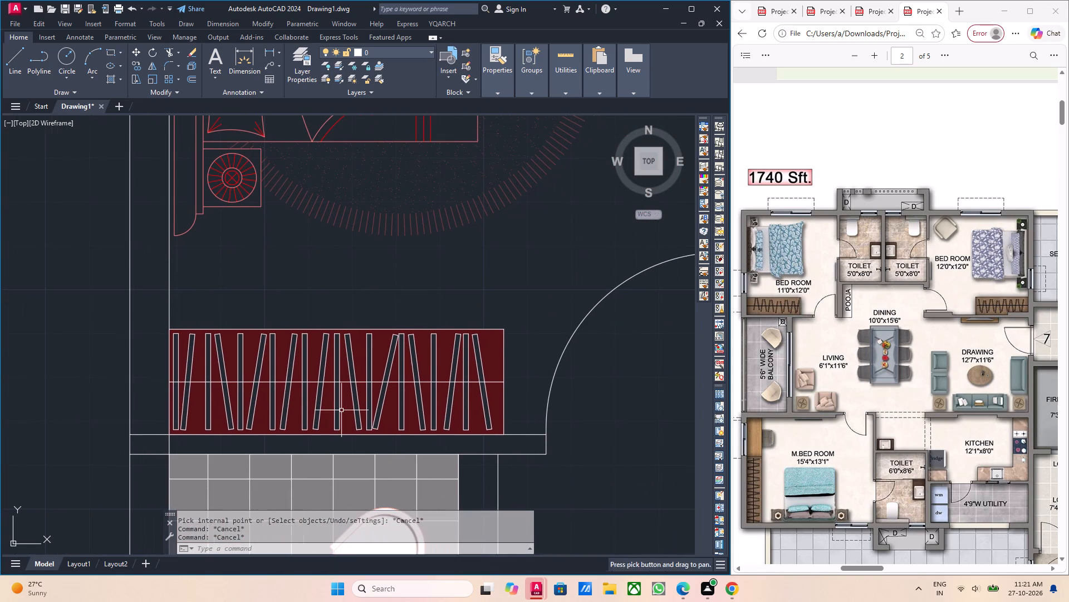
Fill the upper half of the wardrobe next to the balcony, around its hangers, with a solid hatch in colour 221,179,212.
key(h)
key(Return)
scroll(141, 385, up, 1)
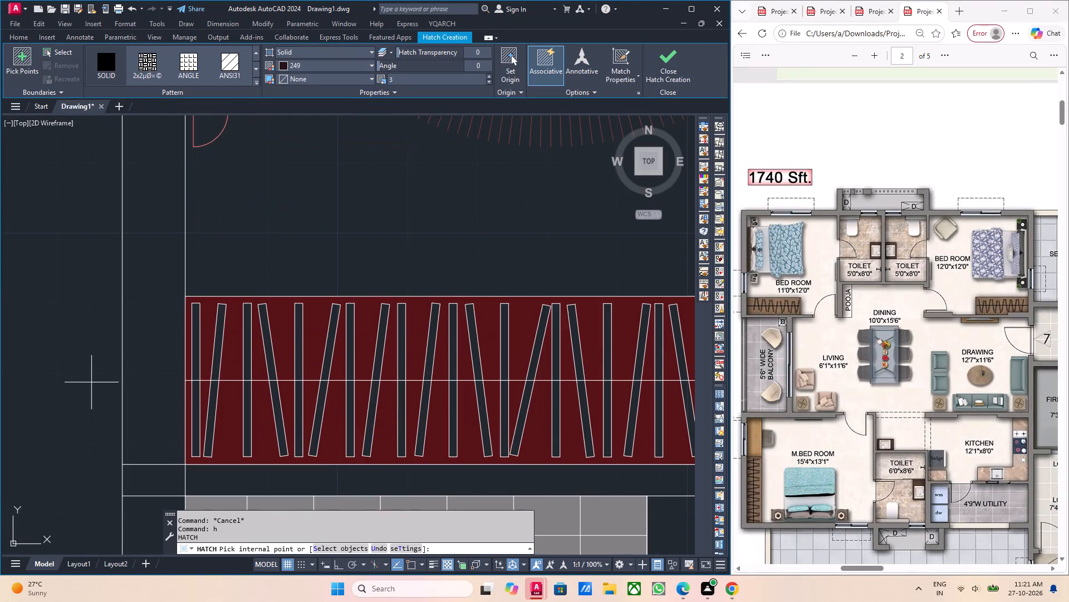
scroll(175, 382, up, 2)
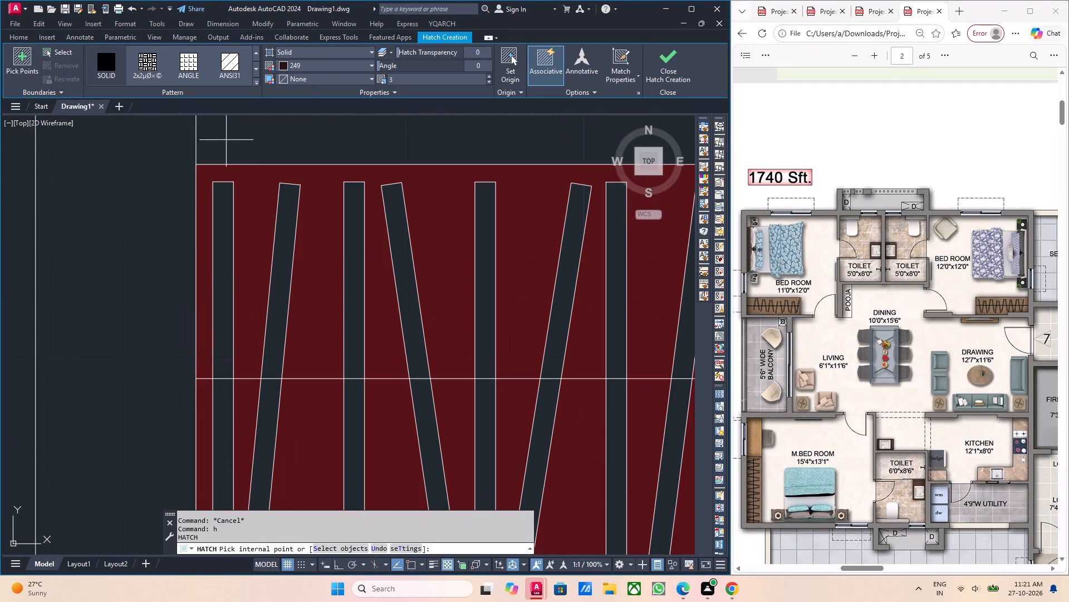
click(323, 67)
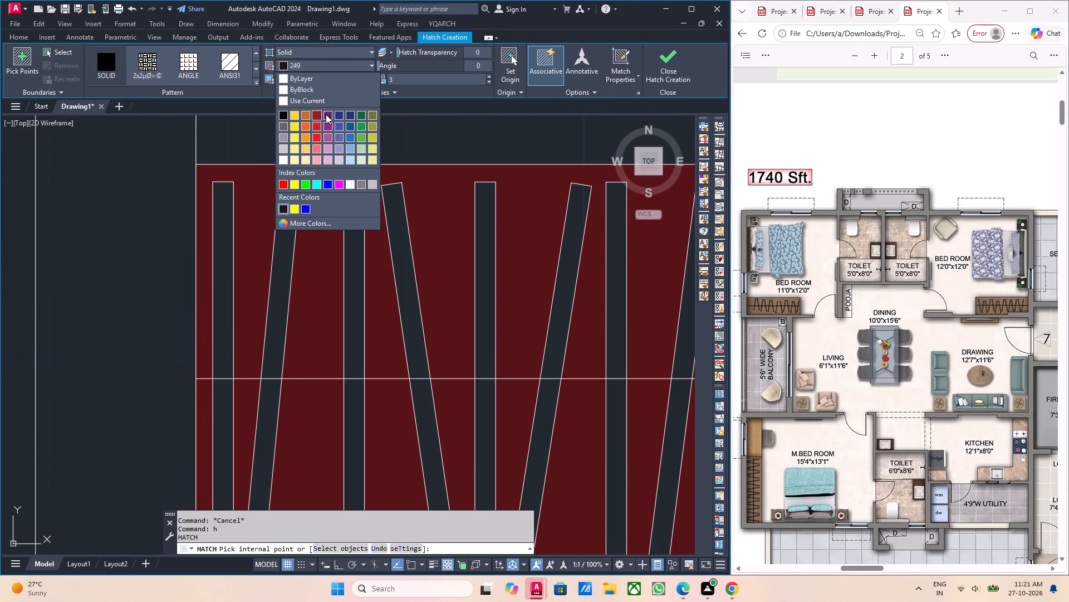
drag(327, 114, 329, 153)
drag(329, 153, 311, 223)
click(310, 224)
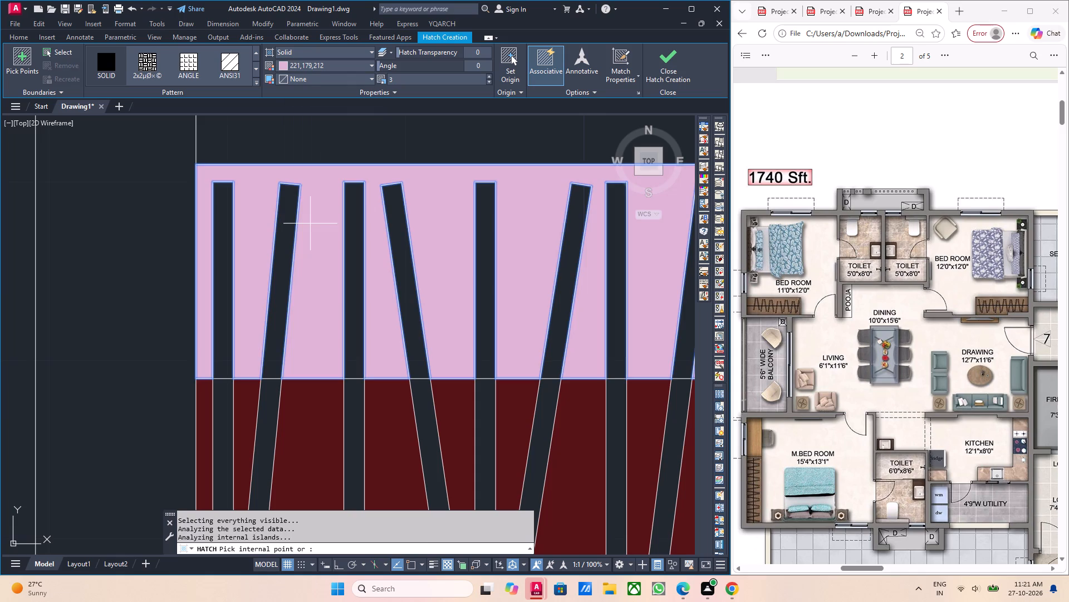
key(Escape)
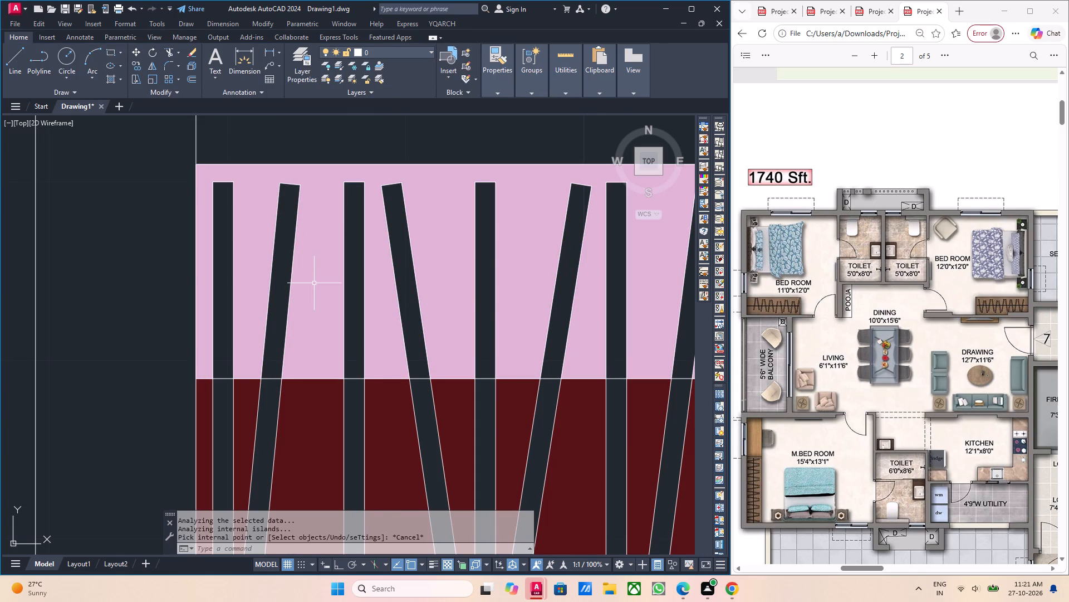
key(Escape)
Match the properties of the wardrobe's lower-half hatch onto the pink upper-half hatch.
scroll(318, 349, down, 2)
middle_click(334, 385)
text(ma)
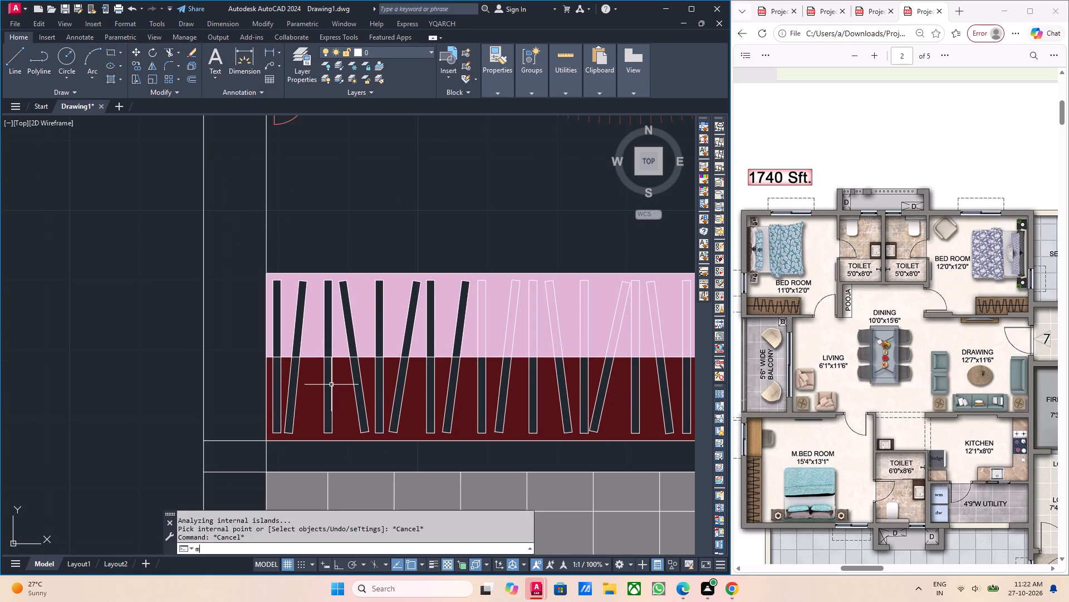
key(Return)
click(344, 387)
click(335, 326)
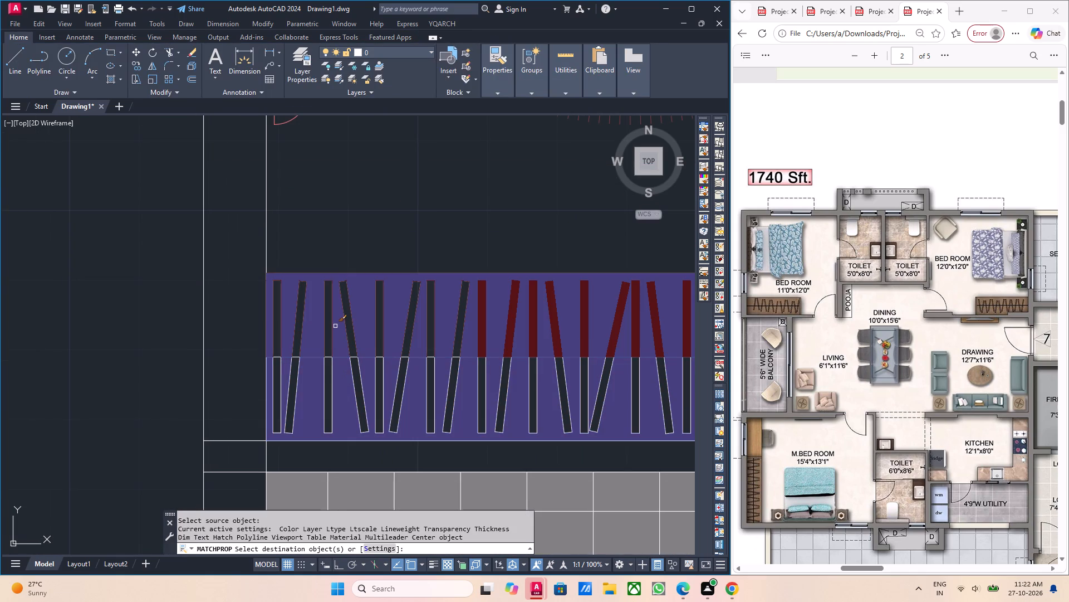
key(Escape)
Examine the wardrobe's upper and lower halves to check how the hatch fills the areas around and inside the hangers.
middle_drag(392, 396, 355, 381)
scroll(356, 381, down, 1)
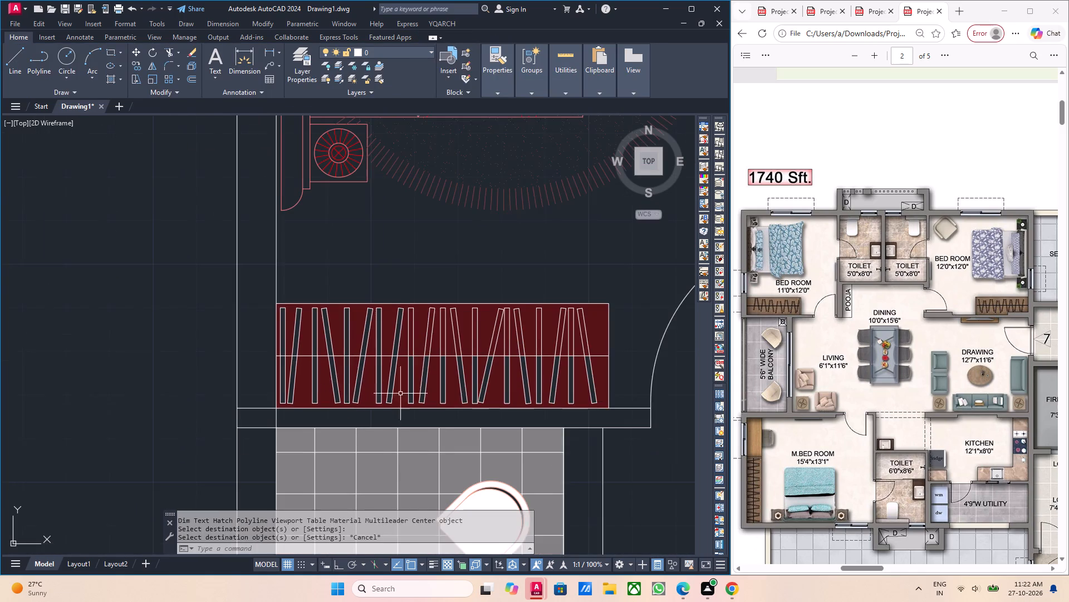
middle_drag(459, 398, 373, 402)
scroll(429, 351, up, 2)
key(Escape)
scroll(442, 351, up, 1)
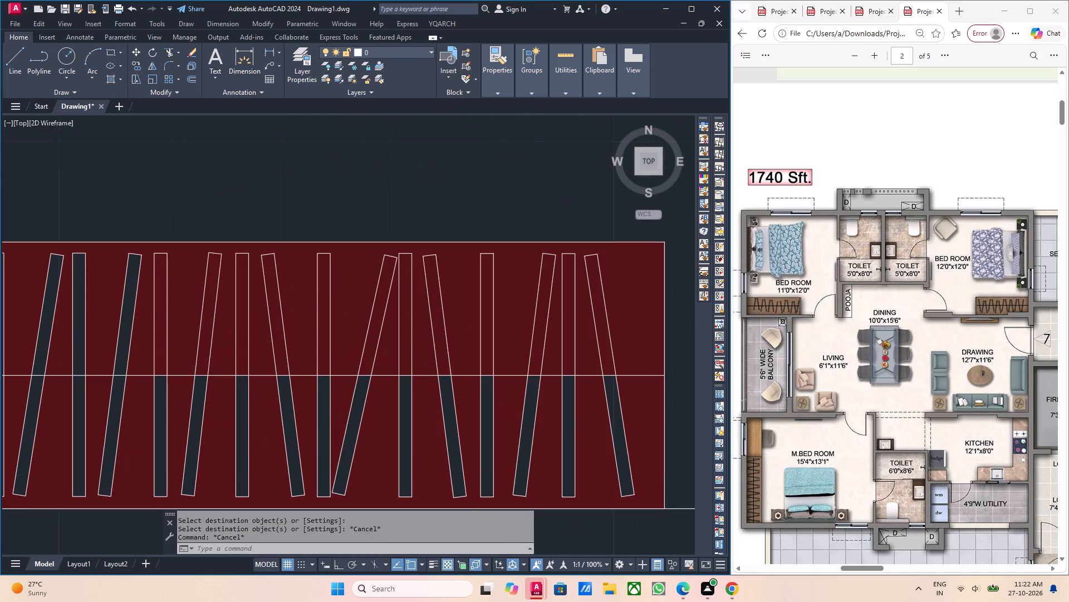
scroll(442, 351, up, 1)
click(442, 351)
key(Escape)
scroll(441, 352, down, 4)
middle_drag(487, 369, 487, 370)
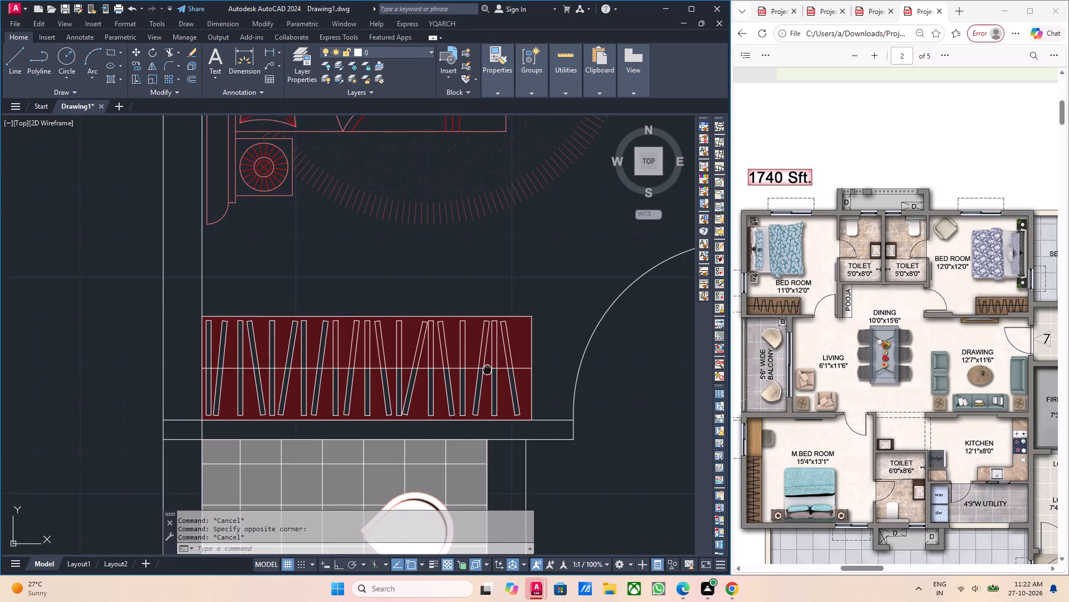
middle_drag(487, 370, 442, 385)
middle_click(445, 373)
scroll(376, 362, up, 3)
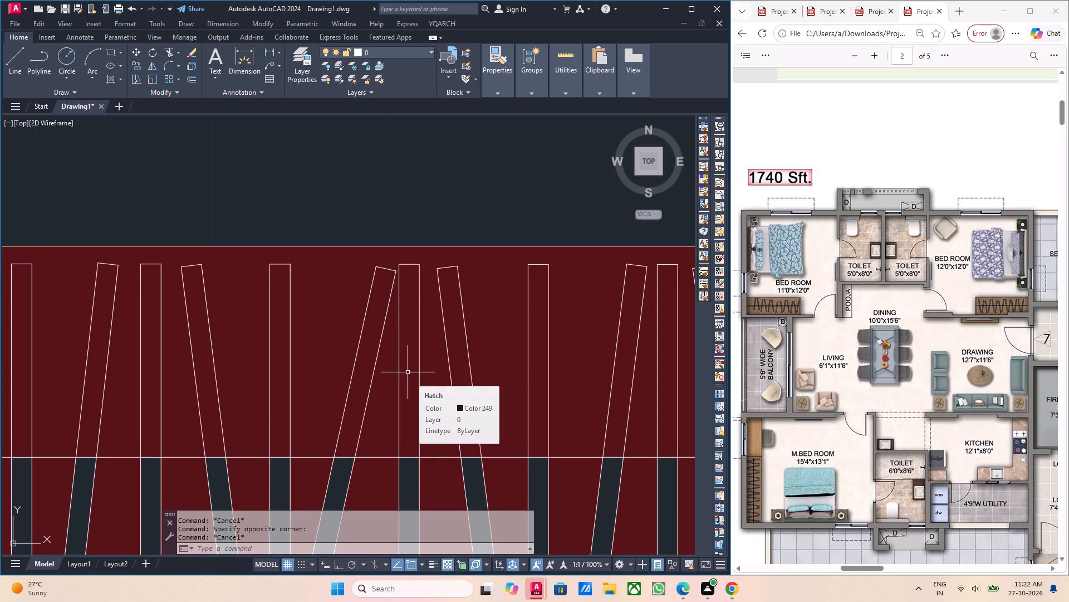
scroll(389, 393, down, 2)
middle_drag(391, 395, 405, 360)
scroll(413, 403, up, 2)
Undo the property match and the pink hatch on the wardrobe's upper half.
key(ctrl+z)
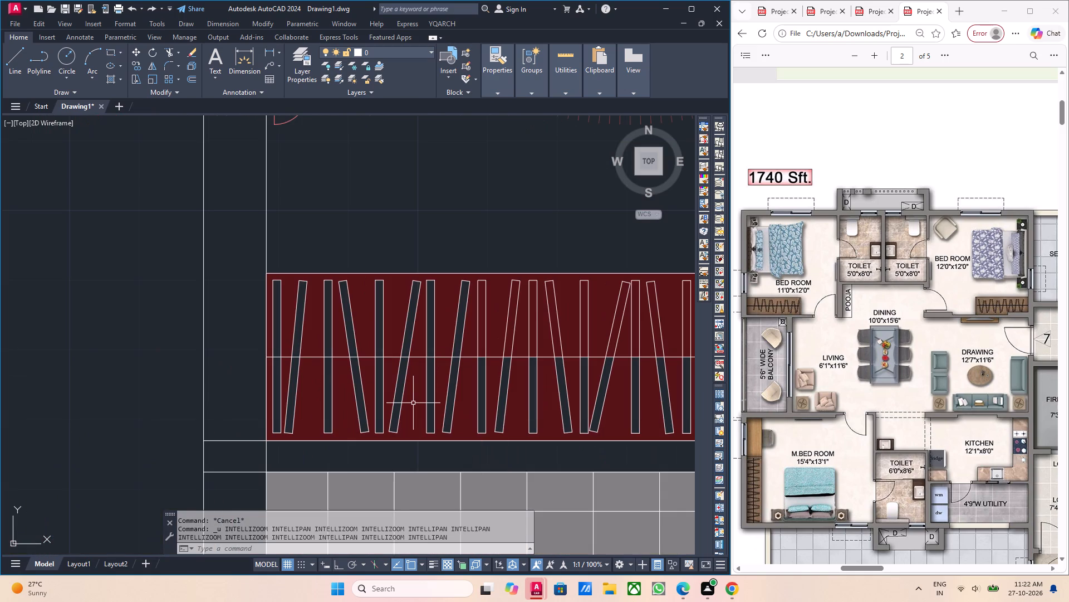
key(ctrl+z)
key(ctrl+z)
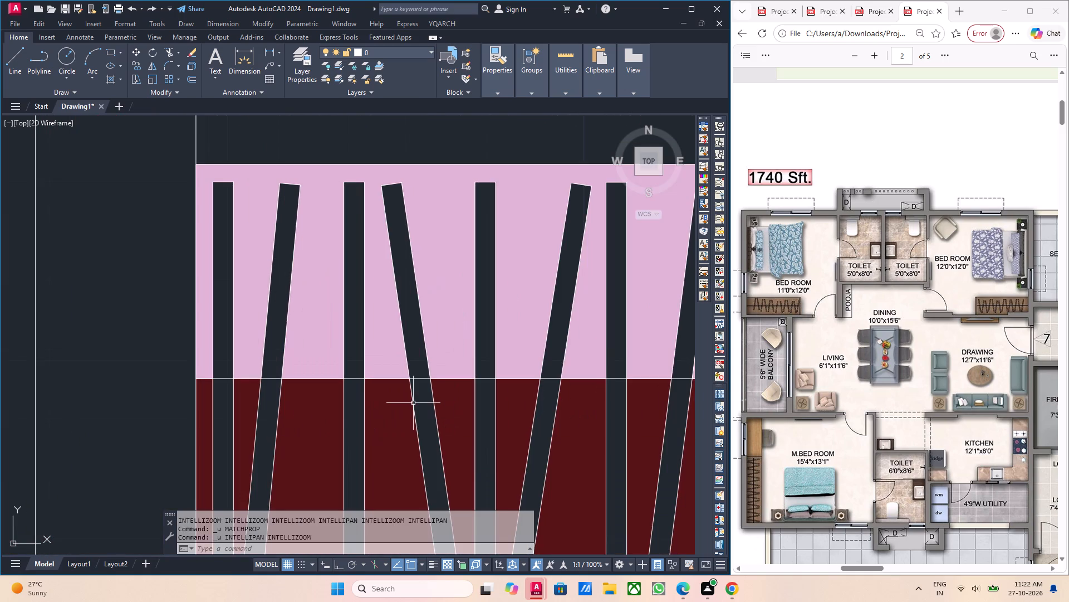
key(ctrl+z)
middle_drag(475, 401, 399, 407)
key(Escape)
Review the bedrooms, toilets, balcony and wardrobes in the floor plan against the 1740 Sft. unit in the reference PDF.
scroll(405, 402, down, 1)
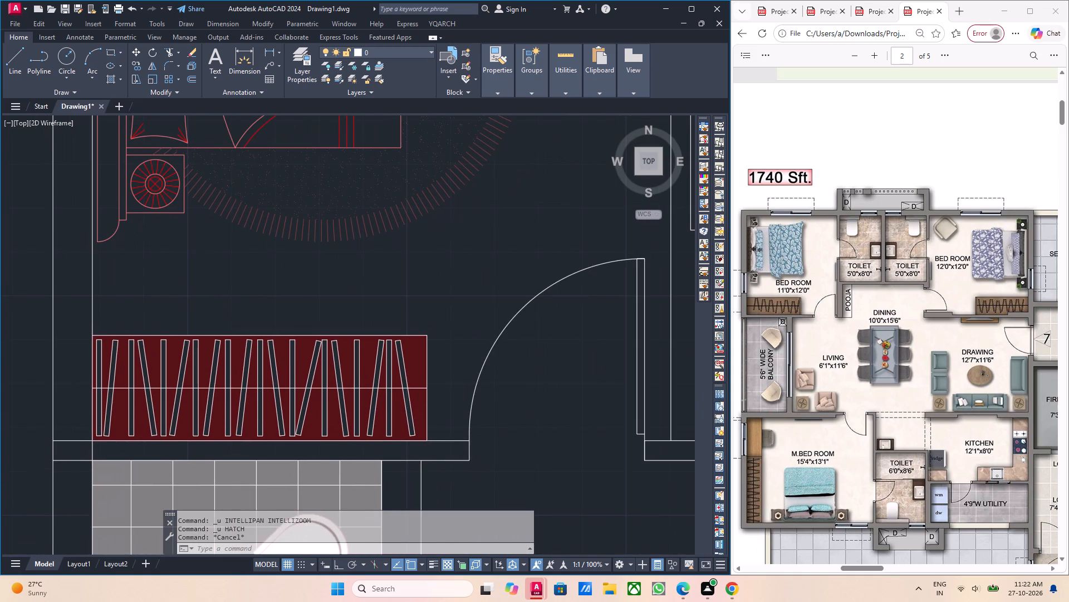
scroll(405, 402, down, 2)
middle_drag(426, 397, 364, 411)
middle_drag(376, 382, 330, 360)
middle_drag(328, 385, 315, 359)
middle_drag(270, 411, 278, 376)
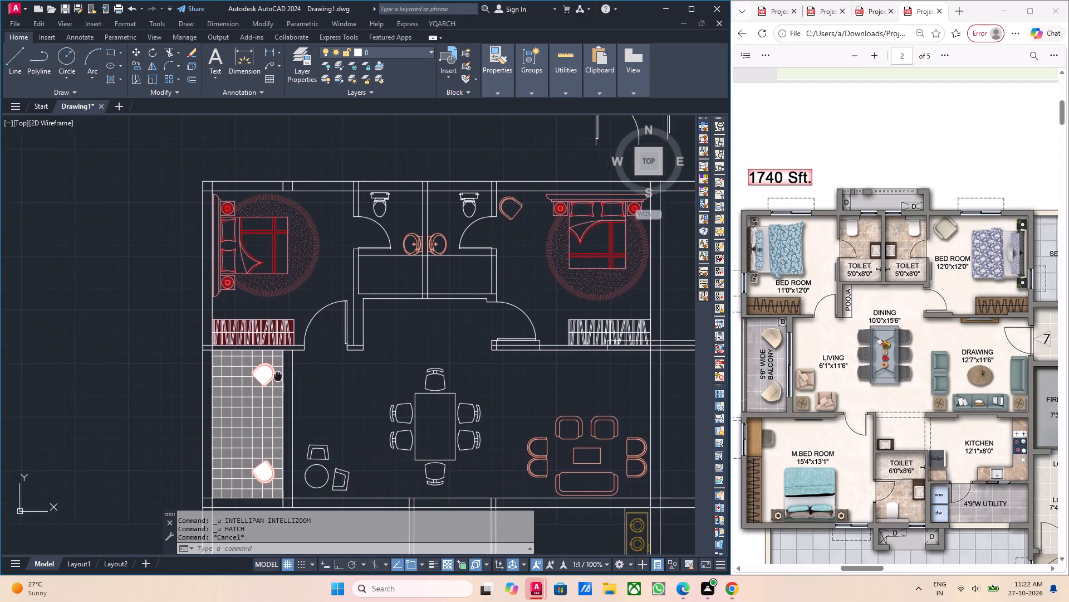
middle_drag(278, 376, 278, 373)
middle_drag(303, 402, 277, 392)
middle_drag(304, 394, 321, 470)
middle_drag(307, 395, 311, 406)
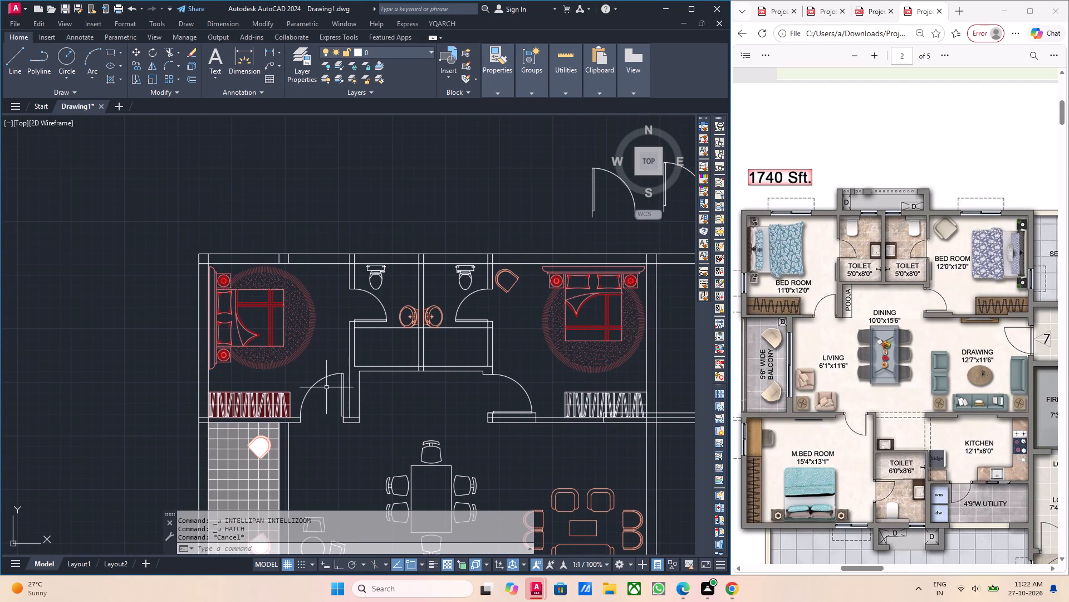
scroll(362, 356, down, 1)
middle_drag(470, 375, 437, 377)
scroll(350, 336, up, 1)
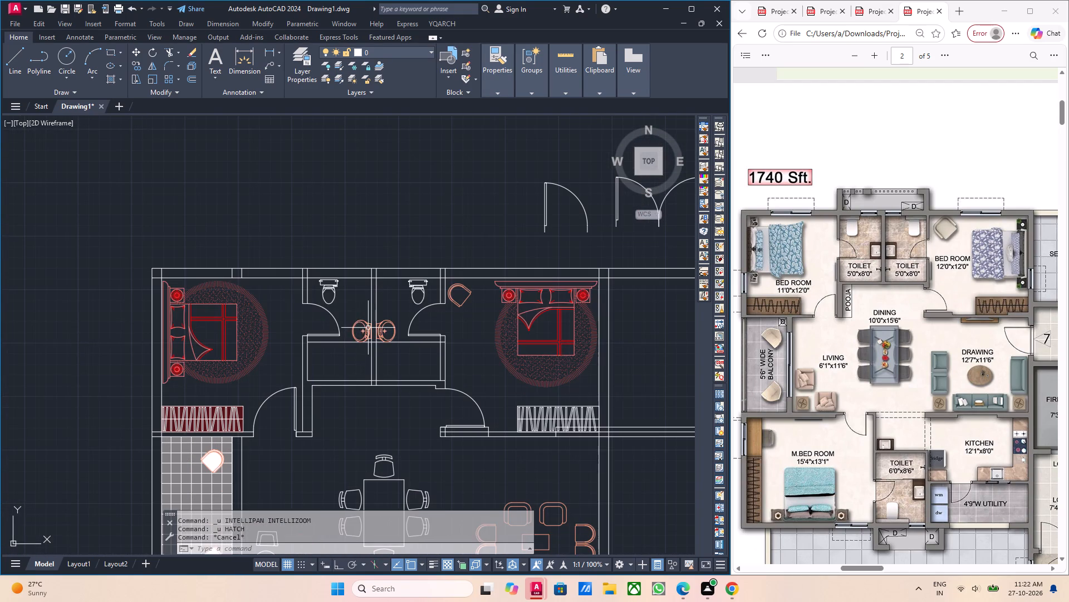
middle_drag(860, 288, 776, 302)
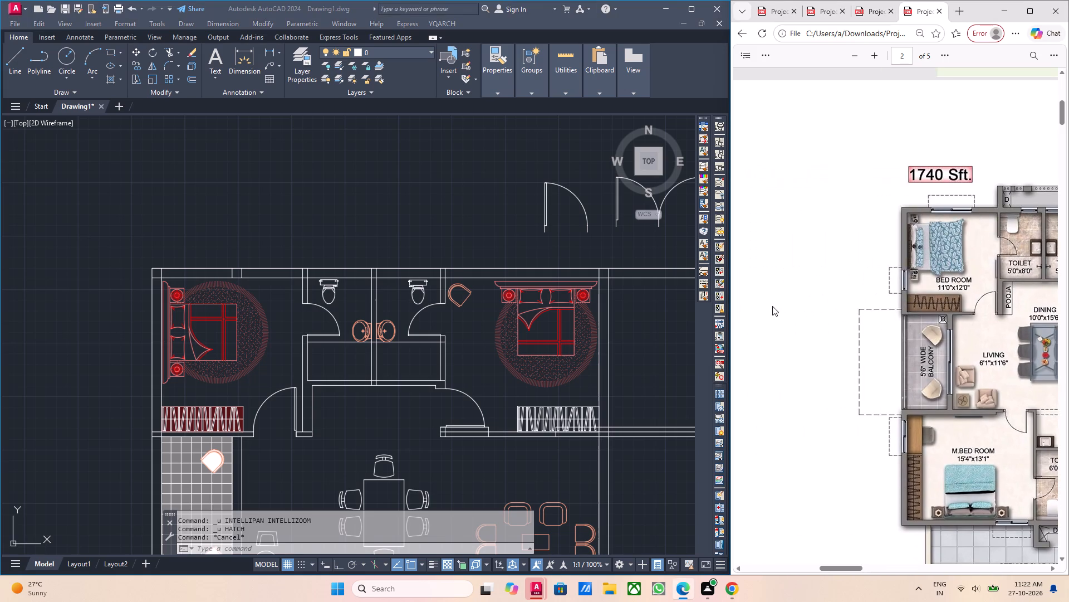
middle_drag(780, 308, 819, 309)
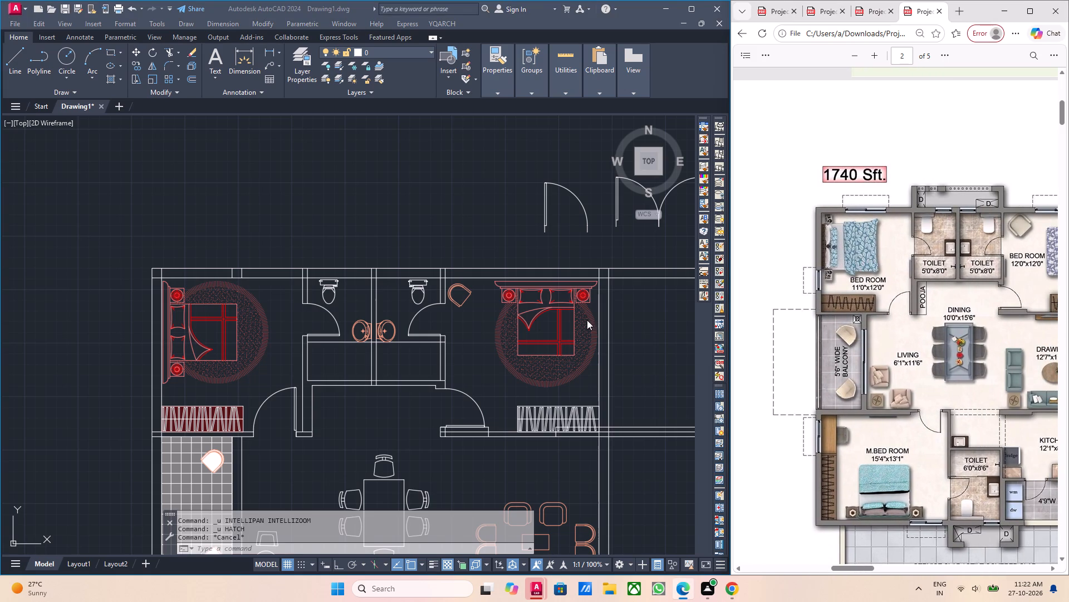
middle_drag(126, 371, 226, 371)
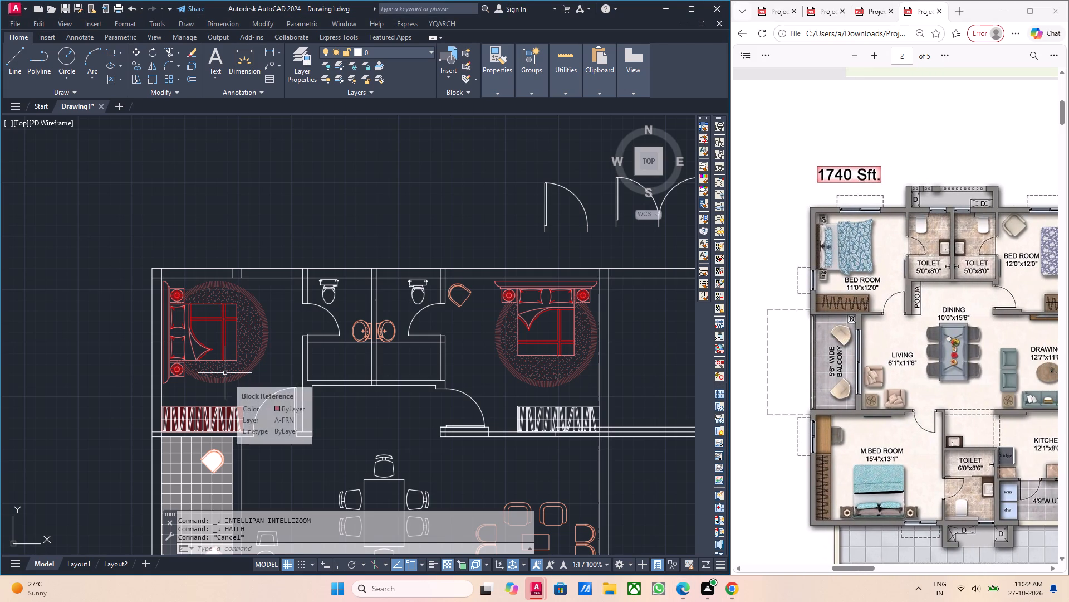
scroll(157, 385, up, 3)
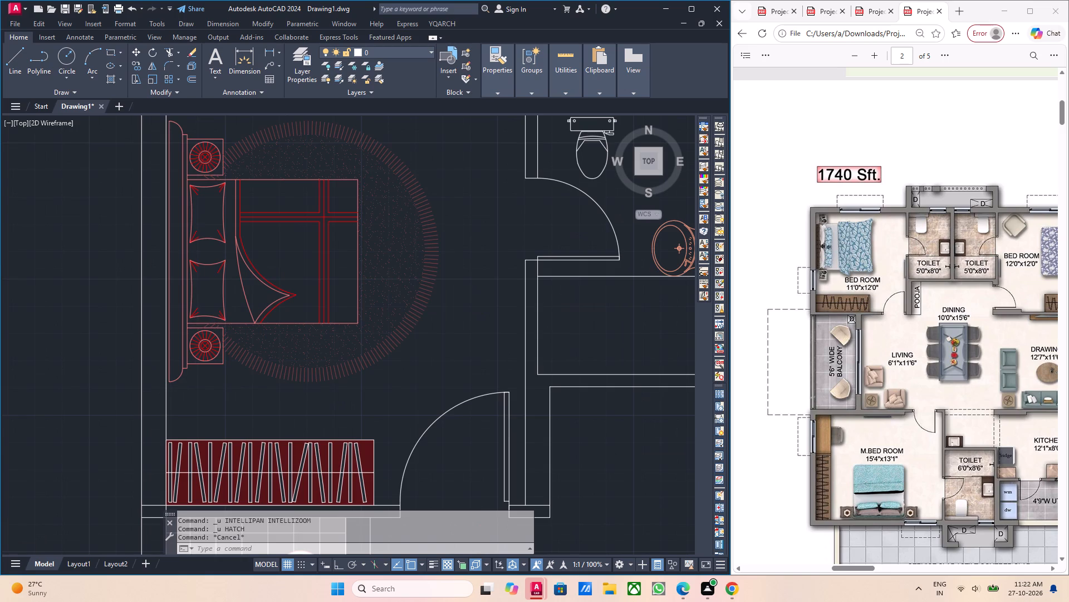
scroll(159, 391, down, 2)
middle_drag(223, 420, 211, 414)
middle_drag(227, 415, 213, 410)
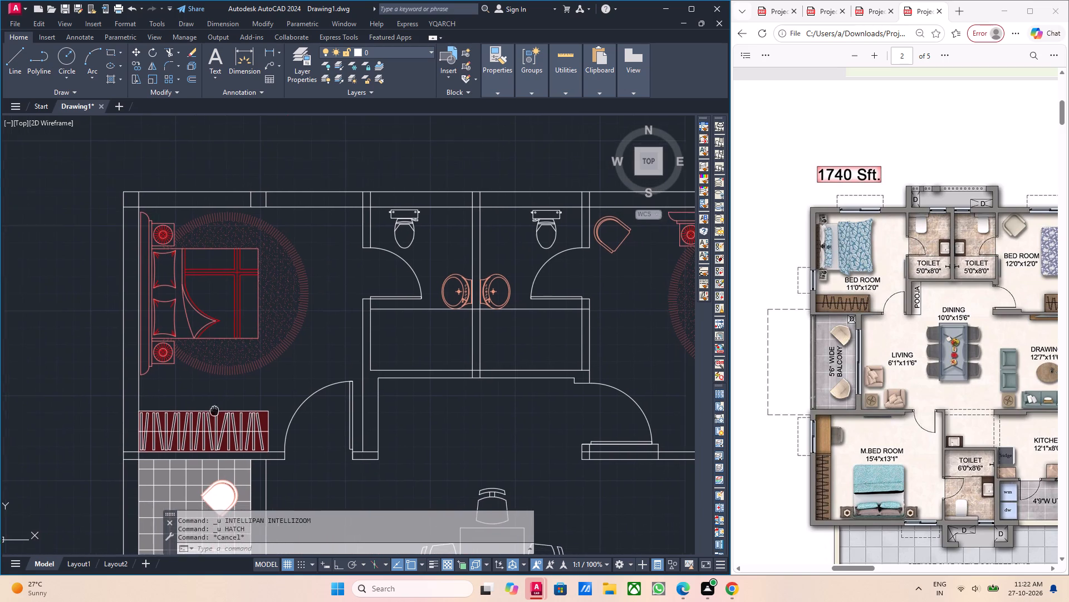
middle_drag(213, 410, 213, 410)
middle_drag(220, 407, 209, 402)
middle_drag(237, 401, 218, 393)
middle_click(239, 402)
middle_drag(272, 415, 257, 410)
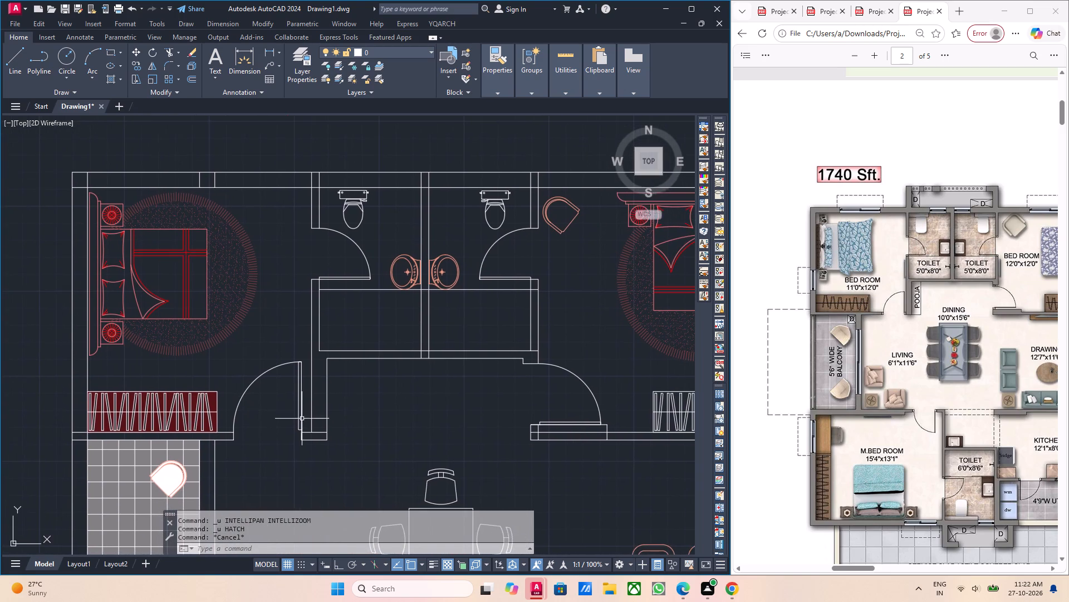
middle_drag(302, 419, 304, 382)
scroll(310, 386, down, 2)
middle_drag(312, 406, 316, 357)
middle_drag(336, 400, 329, 389)
middle_drag(339, 396, 333, 378)
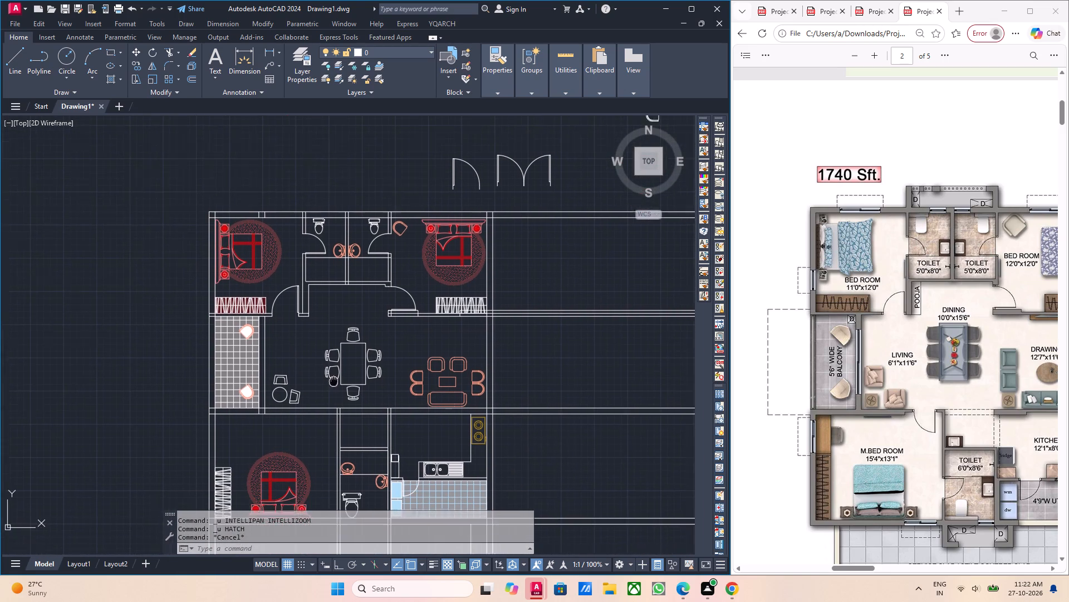
middle_drag(333, 378, 332, 376)
Compare the drawing room, kitchen and utility areas of the floor plan with the reference PDF.
scroll(840, 390, up, 2)
scroll(841, 389, down, 3)
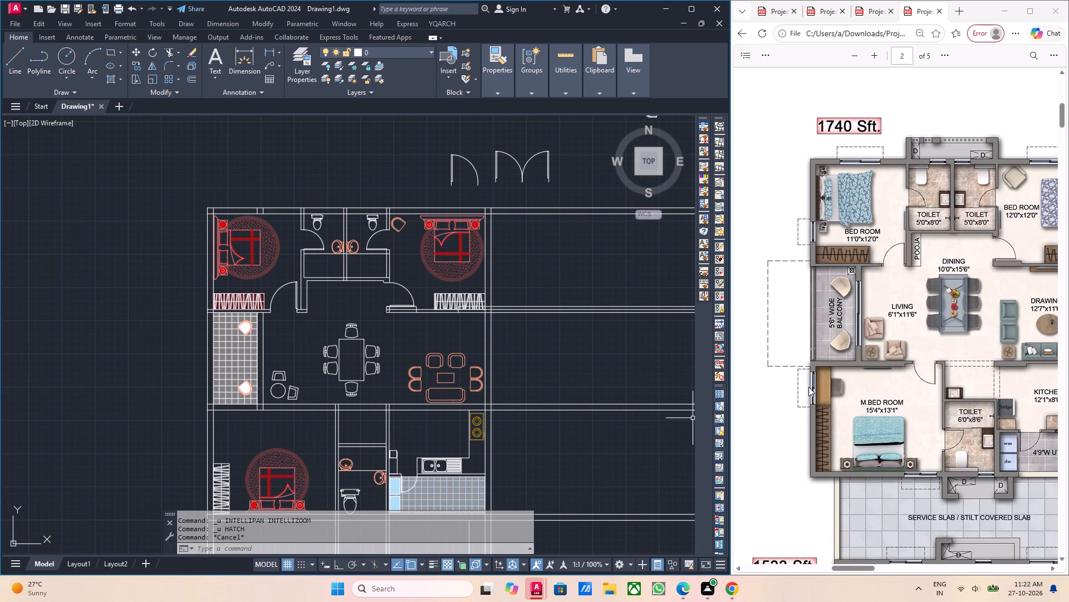
scroll(831, 408, down, 2)
scroll(816, 310, up, 2)
scroll(809, 343, down, 3)
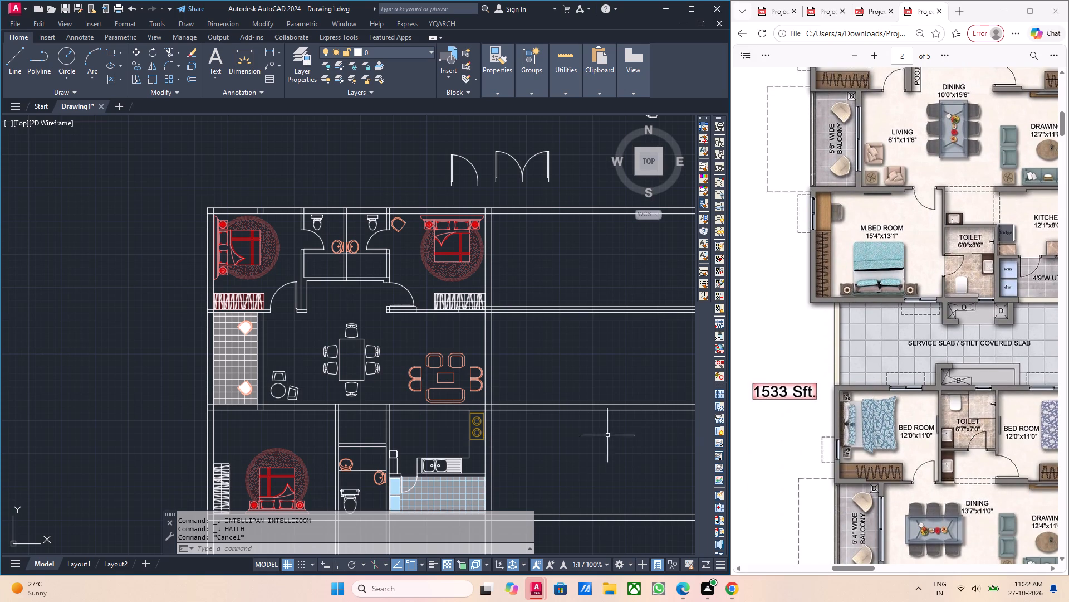
scroll(614, 428, down, 1)
scroll(454, 411, up, 2)
middle_drag(552, 449, 385, 386)
middle_drag(458, 400, 427, 408)
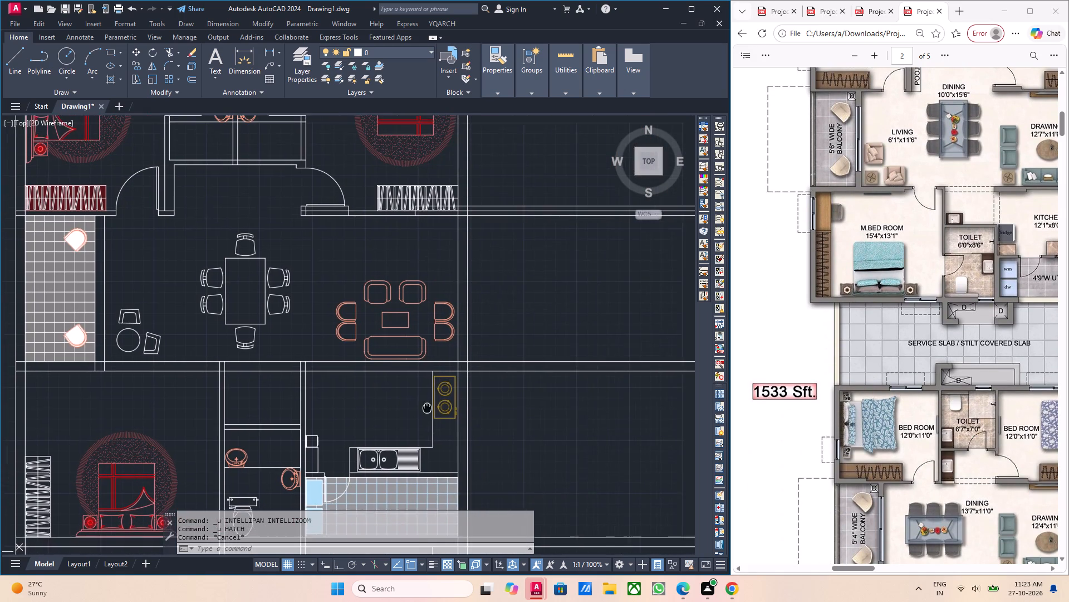
middle_drag(427, 408, 425, 408)
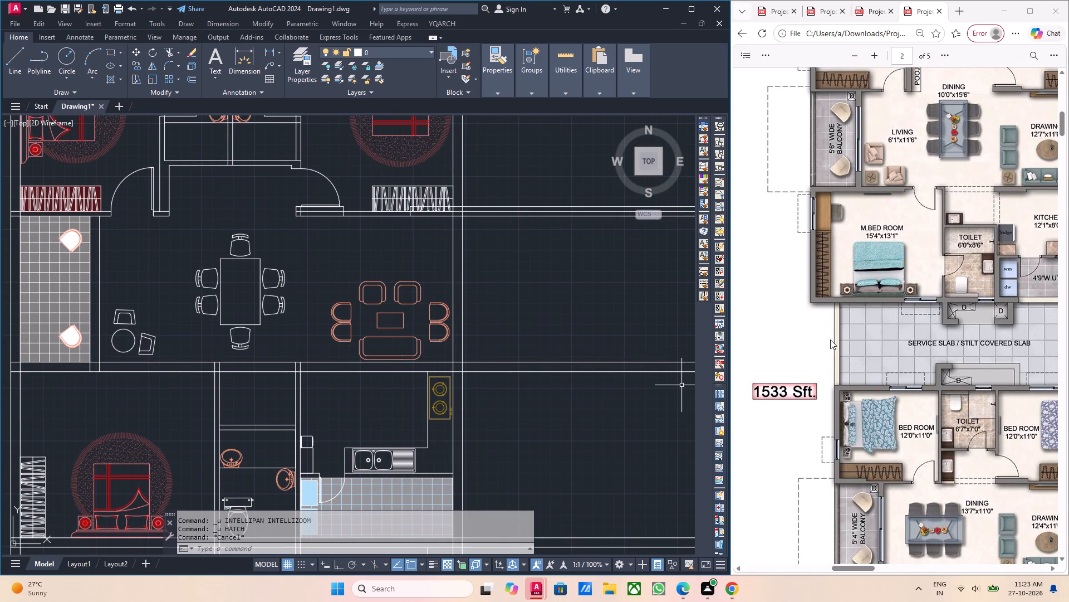
ctrl+scroll(797, 349, down, 3)
ctrl+middle_drag(898, 349, 877, 352)
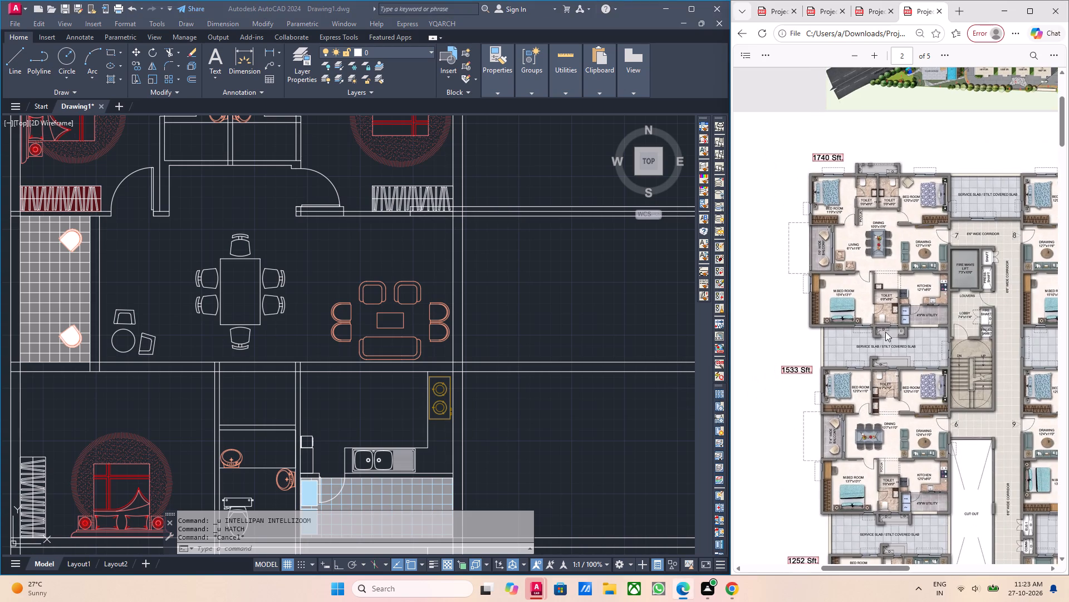
ctrl+scroll(963, 288, up, 3)
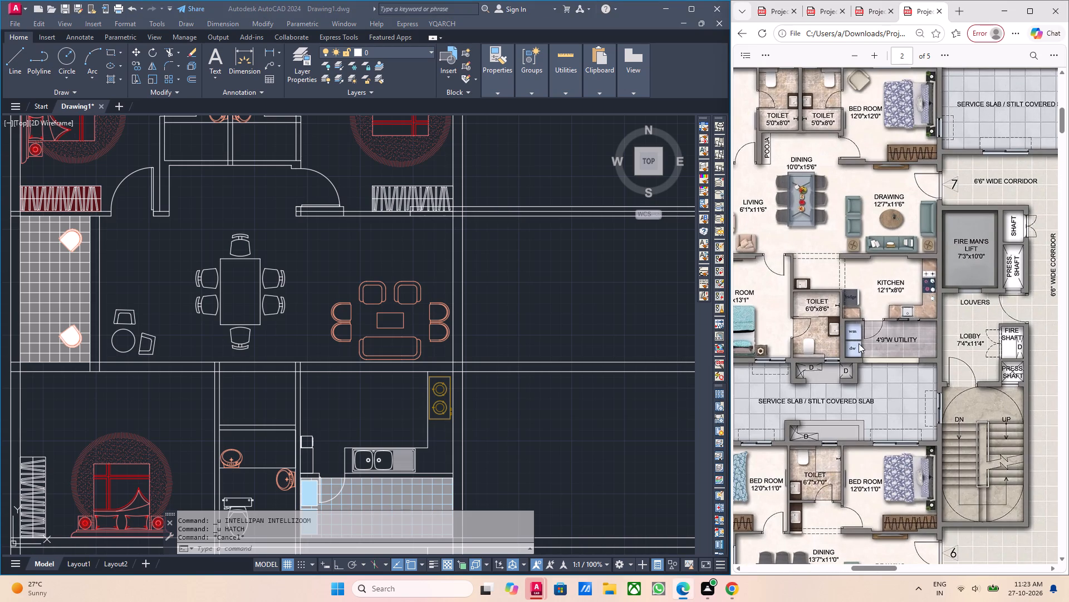
ctrl+scroll(859, 343, up, 1)
scroll(518, 417, down, 1)
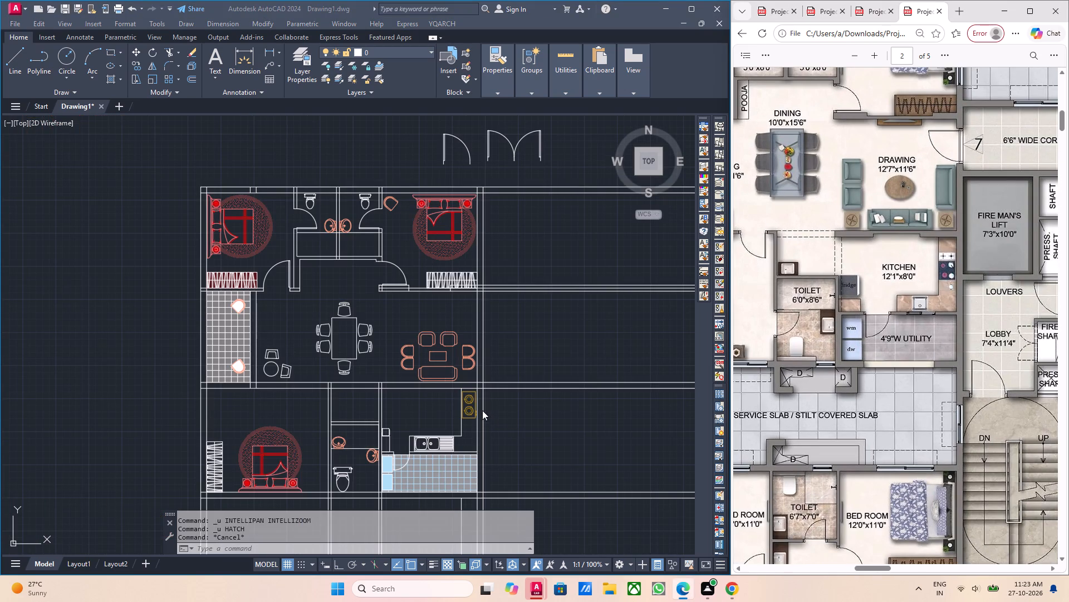
Set the hatch colour of the utility area's NET tile hatch to ByLayer.
scroll(426, 478, up, 3)
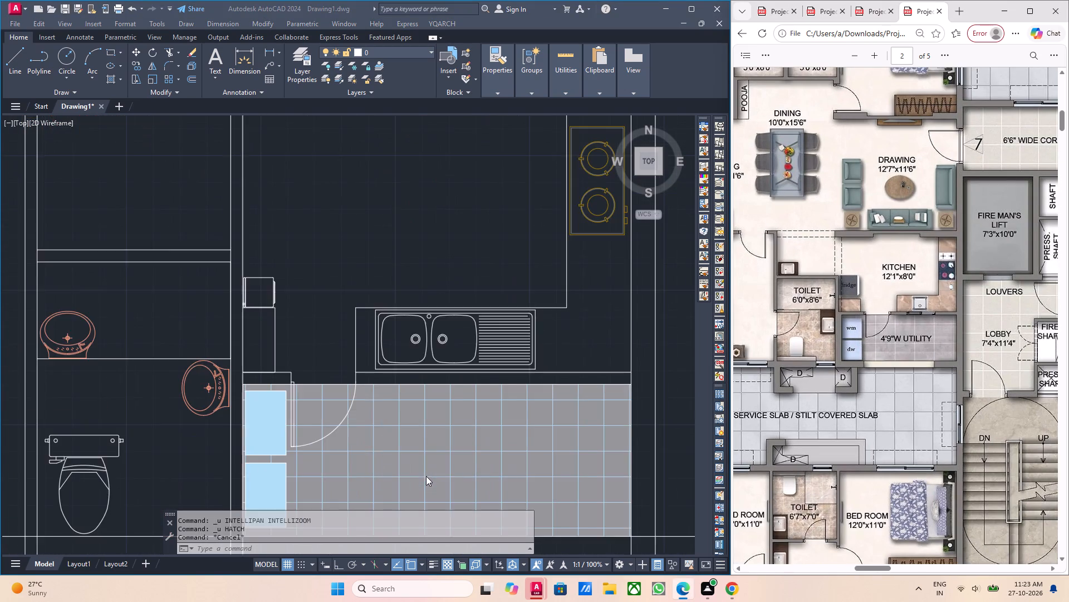
scroll(426, 476, up, 2)
click(429, 411)
click(416, 412)
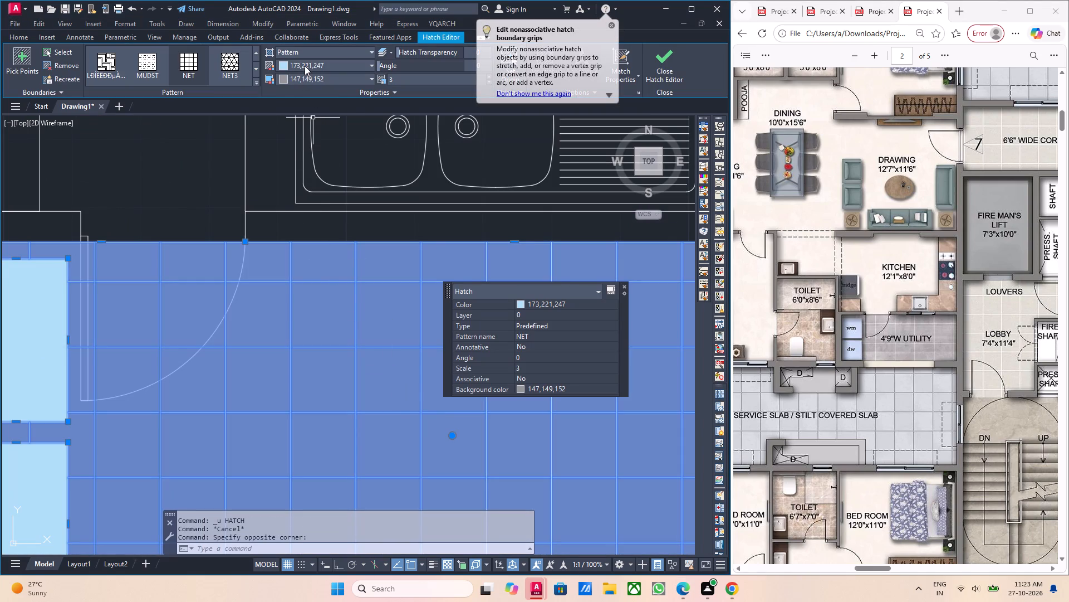
click(305, 66)
click(302, 76)
key(Escape)
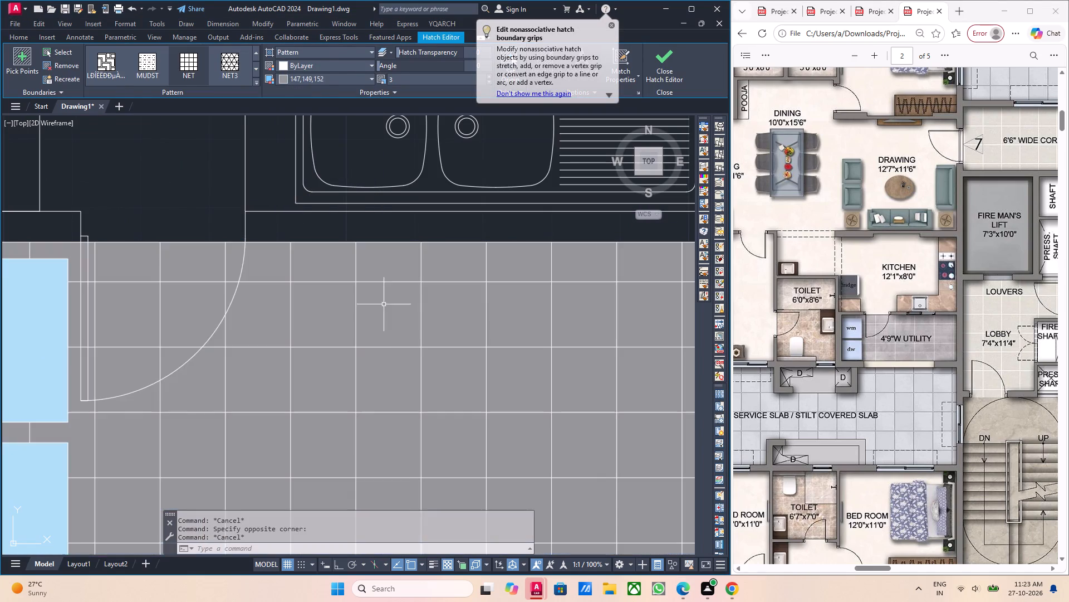
Compare the toilet, kitchen and utility layout of the floor plan with the 6'0"x8'6" toilet area in the reference PDF.
scroll(391, 353, down, 3)
middle_drag(558, 418, 538, 419)
middle_click(542, 415)
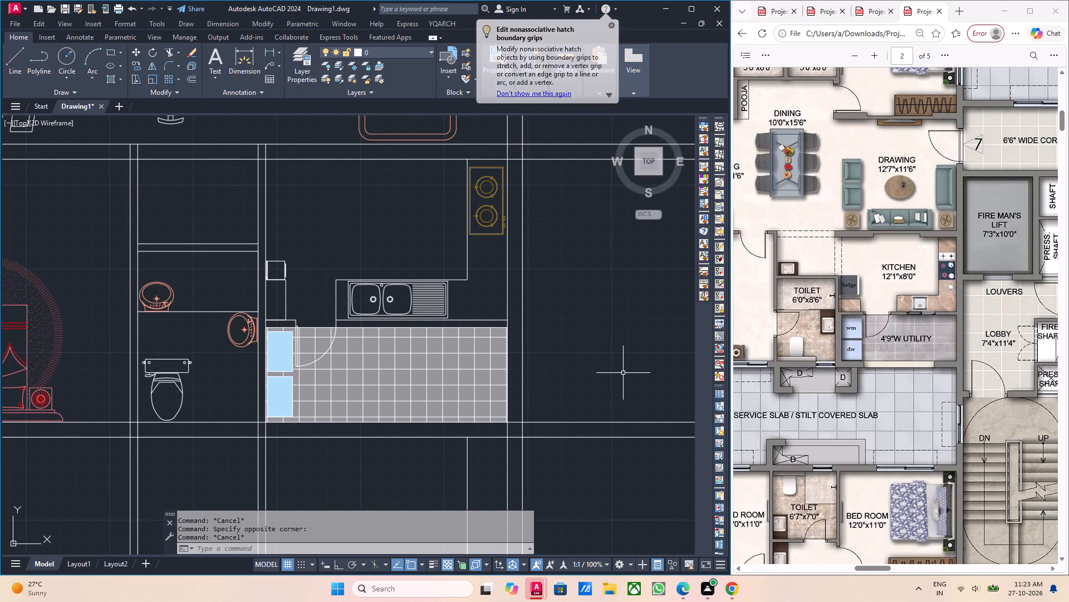
middle_click(624, 375)
middle_drag(416, 411, 419, 438)
middle_drag(426, 390, 432, 398)
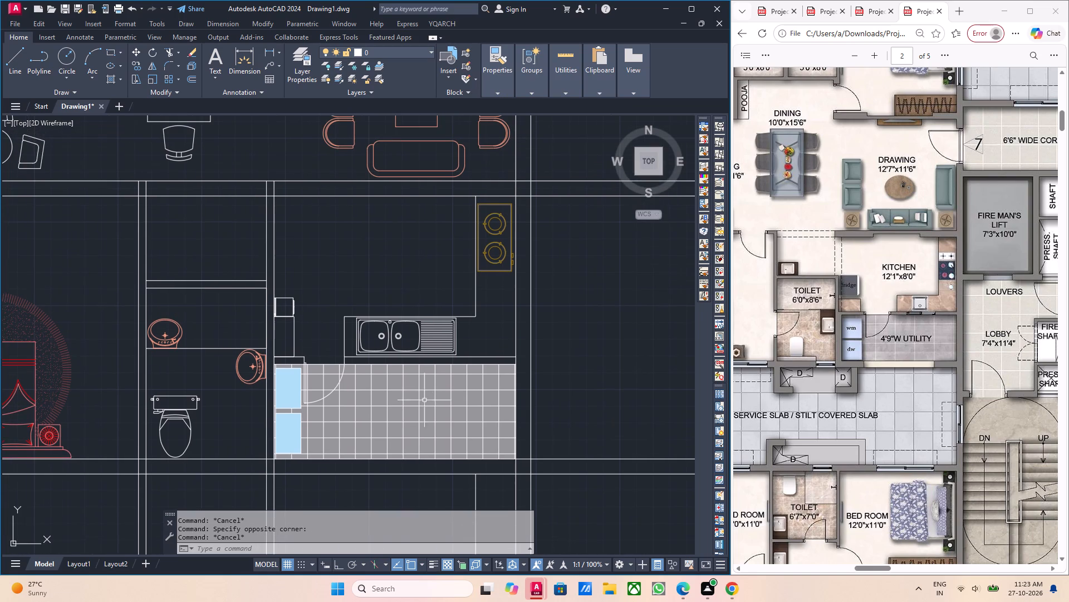
middle_click(417, 402)
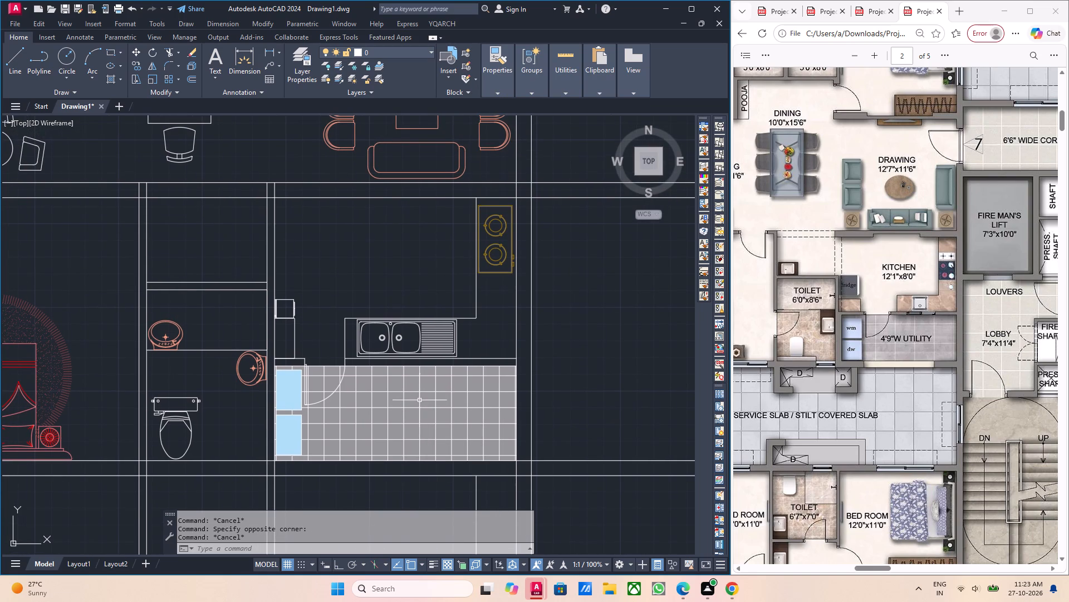
middle_drag(206, 361, 209, 377)
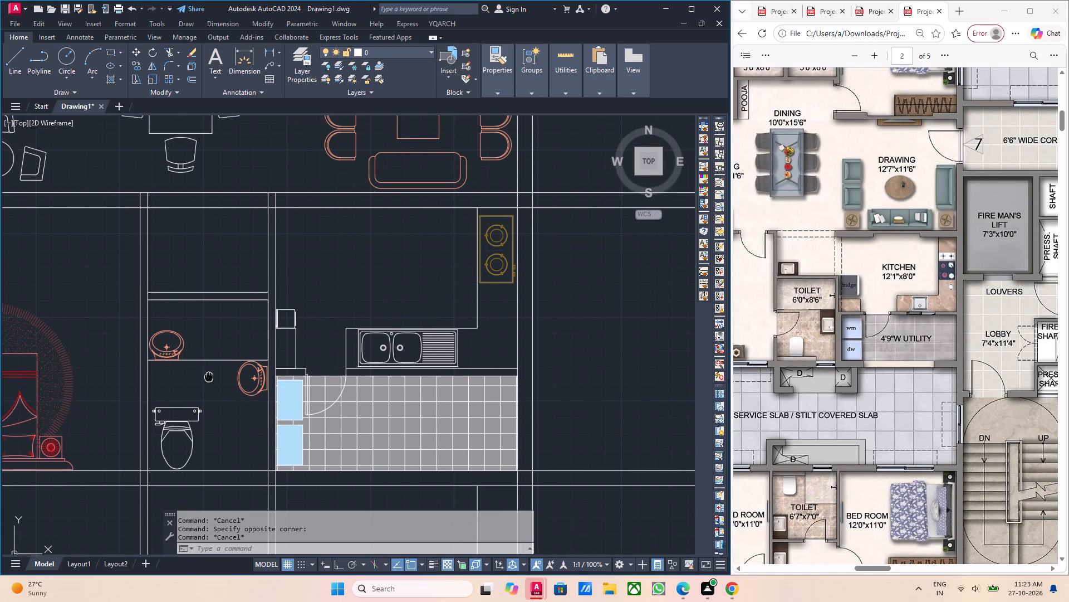
middle_drag(209, 377, 221, 418)
middle_drag(209, 401, 248, 406)
middle_drag(244, 405, 310, 389)
middle_drag(290, 389, 300, 386)
scroll(289, 387, up, 2)
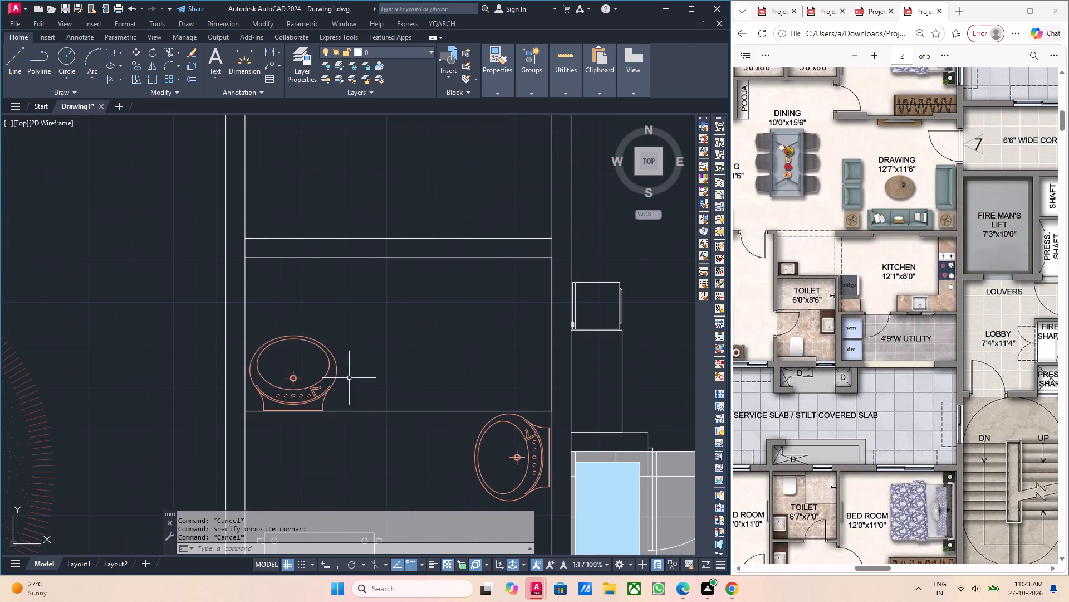
scroll(822, 290, up, 1)
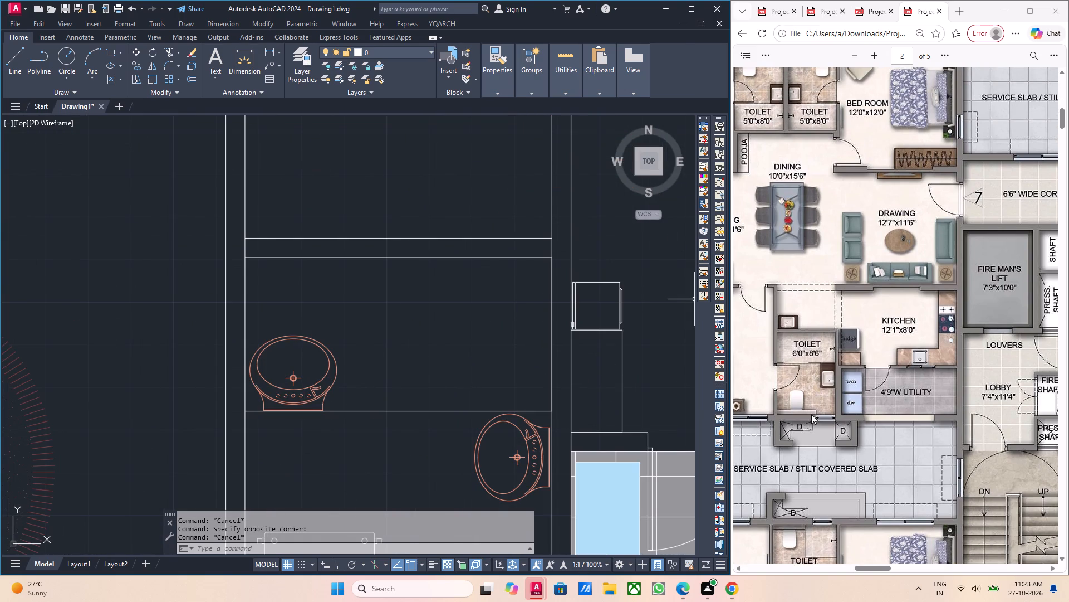
ctrl+scroll(812, 415, up, 6)
ctrl+scroll(812, 410, down, 3)
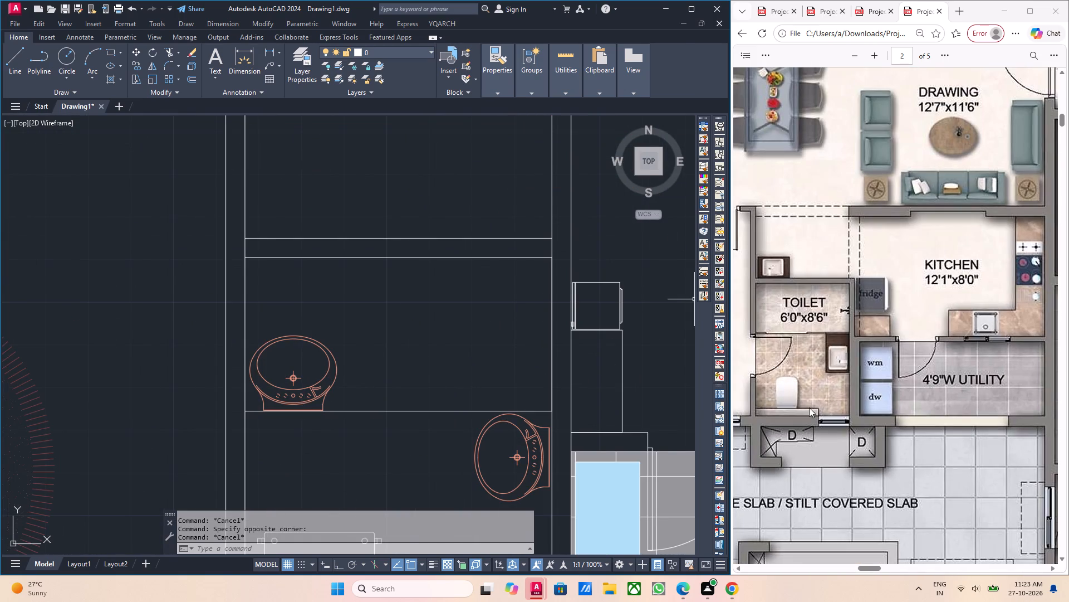
scroll(317, 426, down, 2)
middle_drag(316, 431, 358, 371)
middle_drag(376, 395, 381, 391)
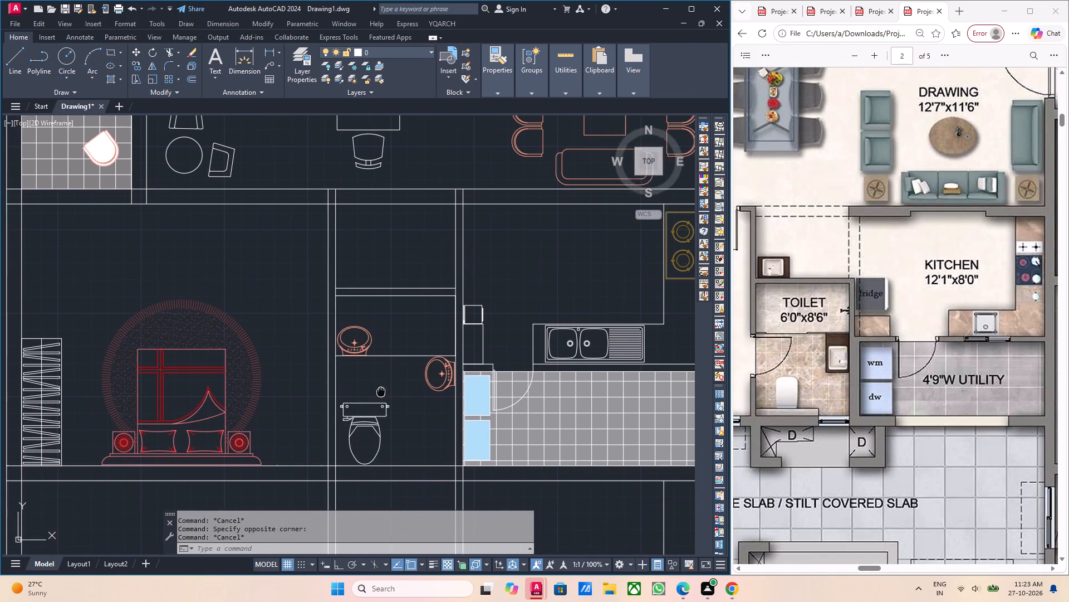
middle_drag(381, 391, 388, 385)
middle_drag(386, 389, 398, 385)
scroll(538, 401, down, 2)
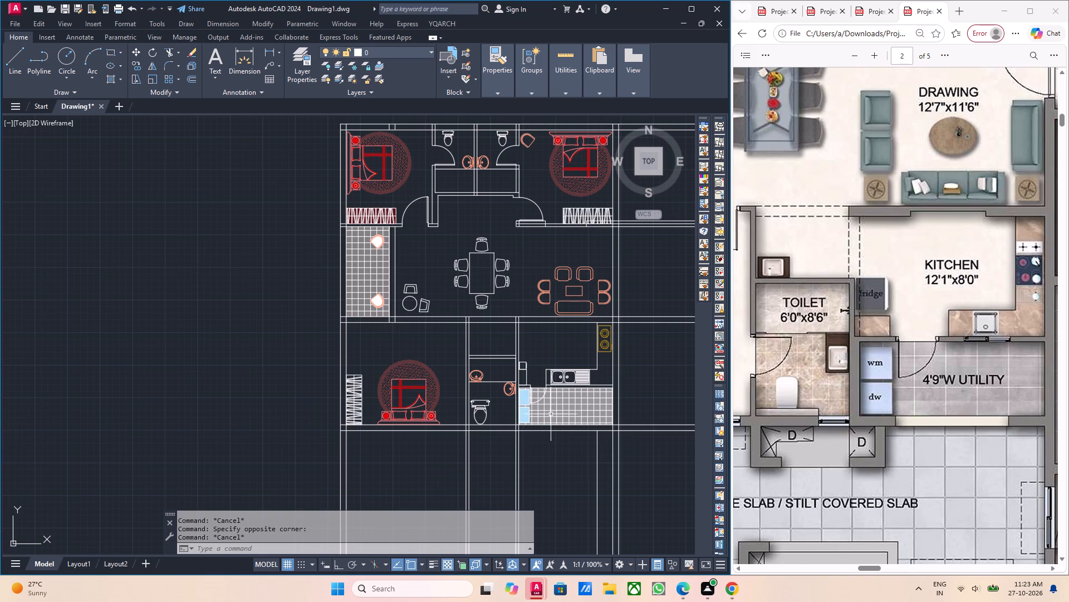
middle_drag(532, 409, 488, 439)
middle_drag(509, 382, 497, 401)
middle_drag(507, 359, 499, 383)
middle_drag(514, 366, 515, 374)
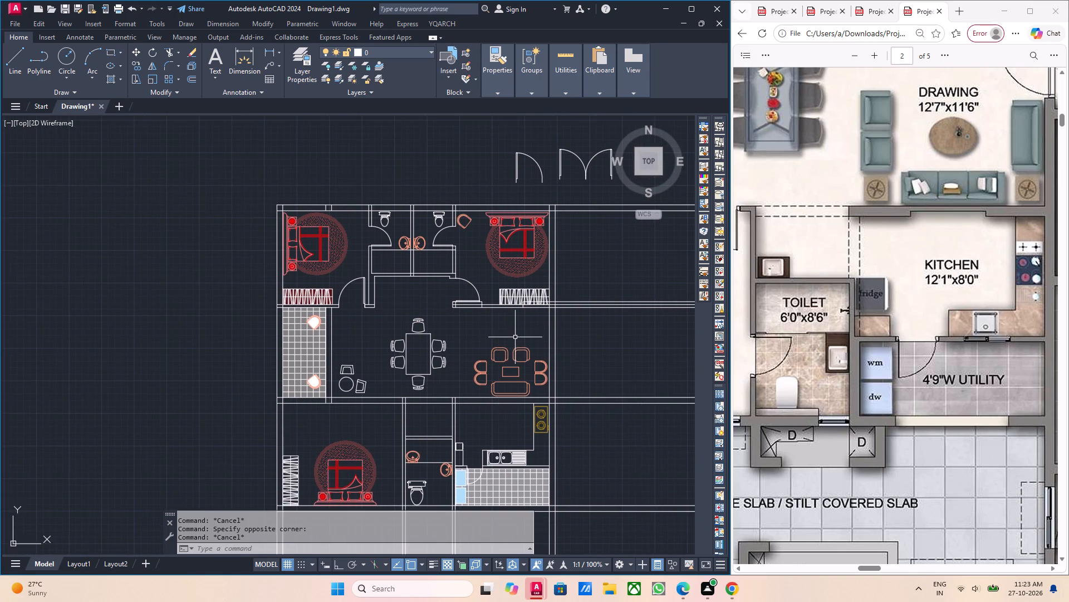
middle_drag(516, 344, 517, 360)
middle_drag(509, 335, 509, 371)
middle_drag(506, 346, 505, 359)
middle_drag(496, 356, 498, 367)
middle_drag(470, 410, 470, 351)
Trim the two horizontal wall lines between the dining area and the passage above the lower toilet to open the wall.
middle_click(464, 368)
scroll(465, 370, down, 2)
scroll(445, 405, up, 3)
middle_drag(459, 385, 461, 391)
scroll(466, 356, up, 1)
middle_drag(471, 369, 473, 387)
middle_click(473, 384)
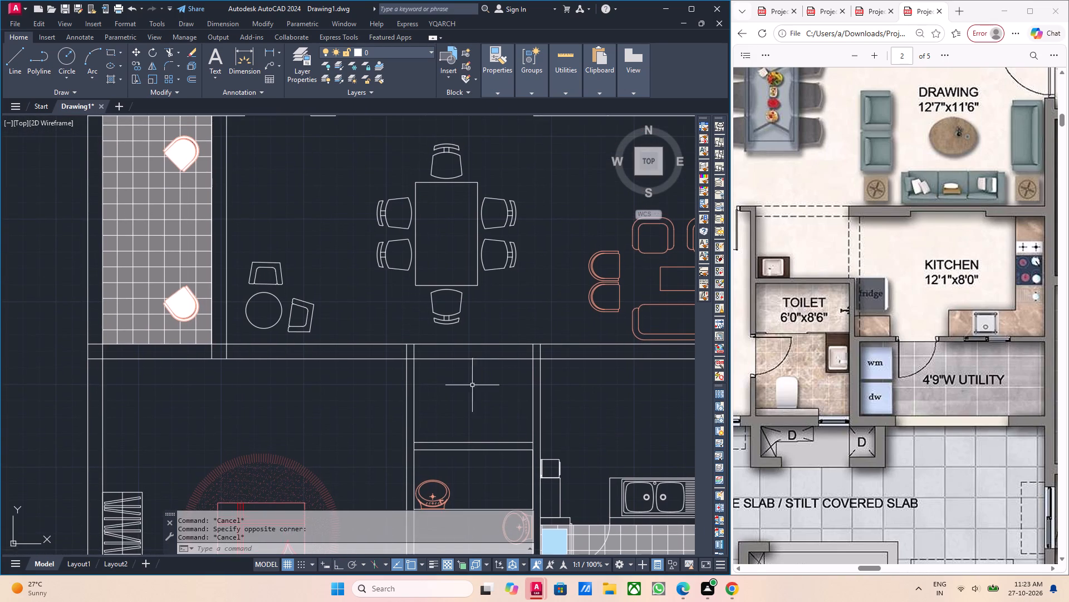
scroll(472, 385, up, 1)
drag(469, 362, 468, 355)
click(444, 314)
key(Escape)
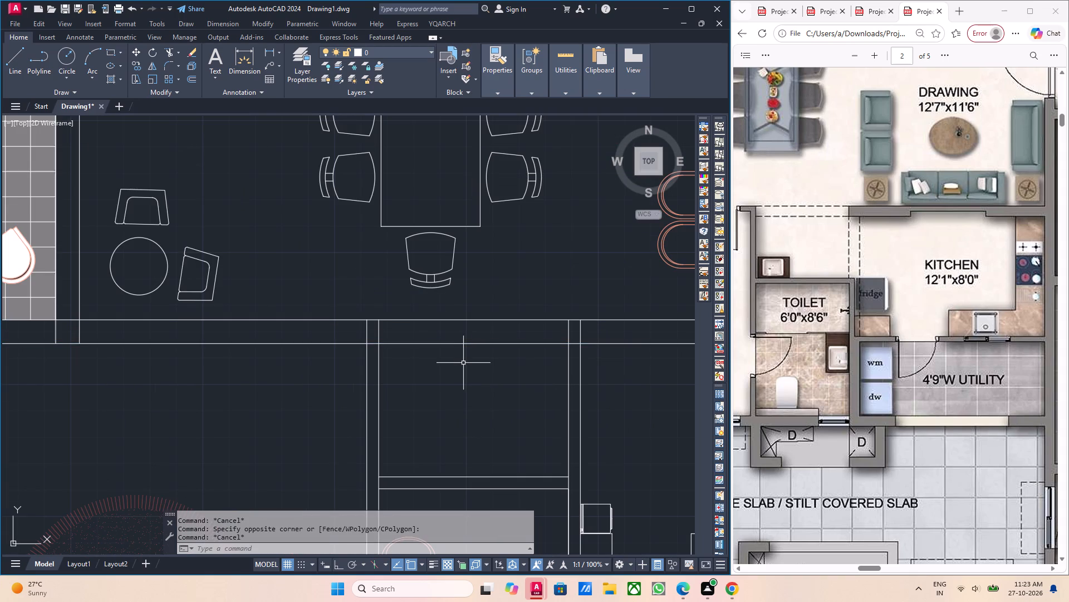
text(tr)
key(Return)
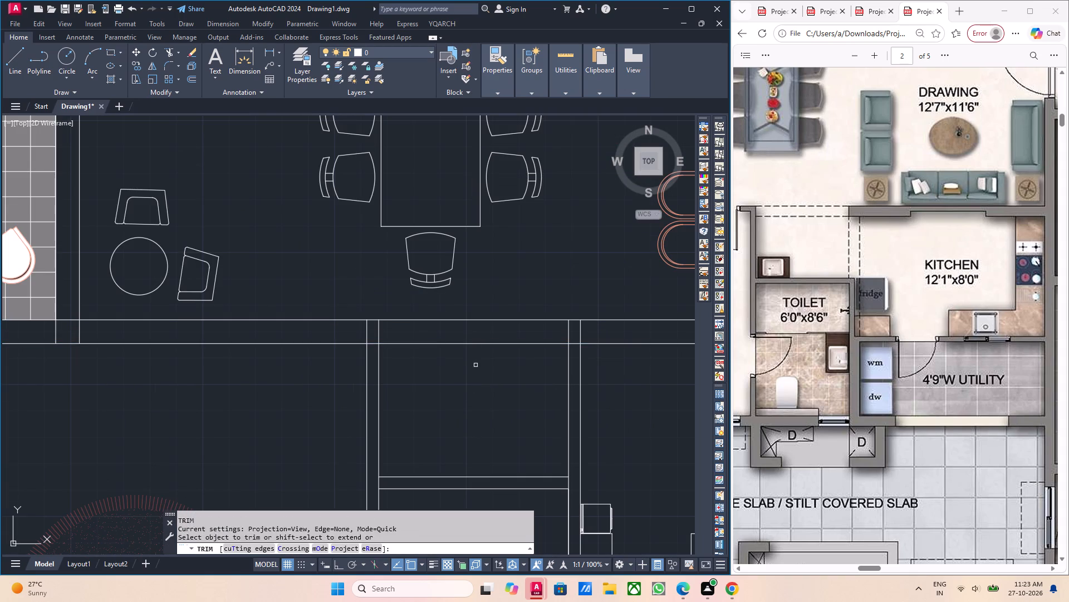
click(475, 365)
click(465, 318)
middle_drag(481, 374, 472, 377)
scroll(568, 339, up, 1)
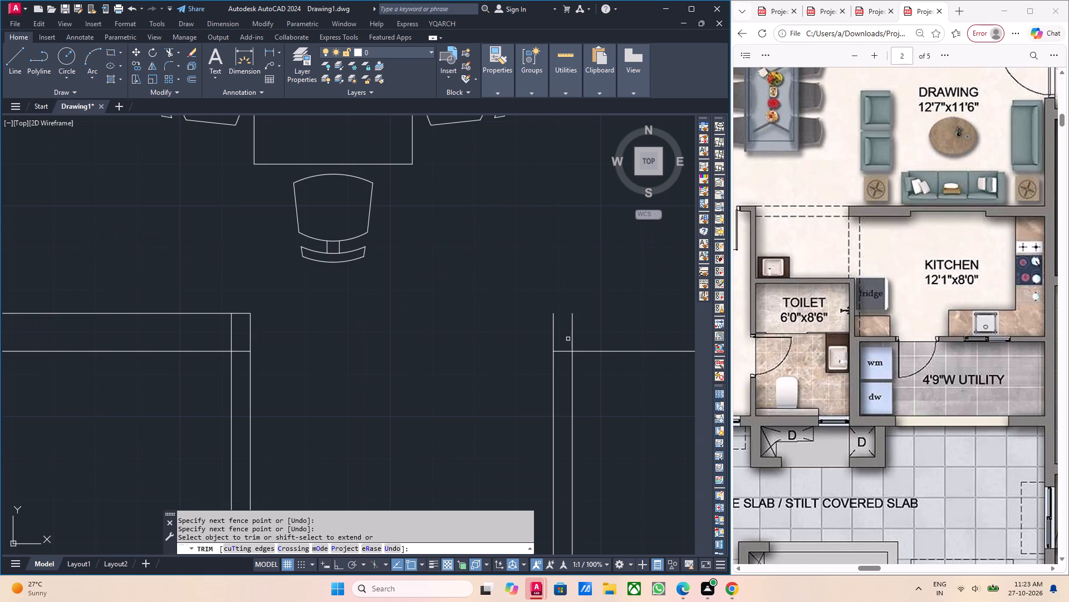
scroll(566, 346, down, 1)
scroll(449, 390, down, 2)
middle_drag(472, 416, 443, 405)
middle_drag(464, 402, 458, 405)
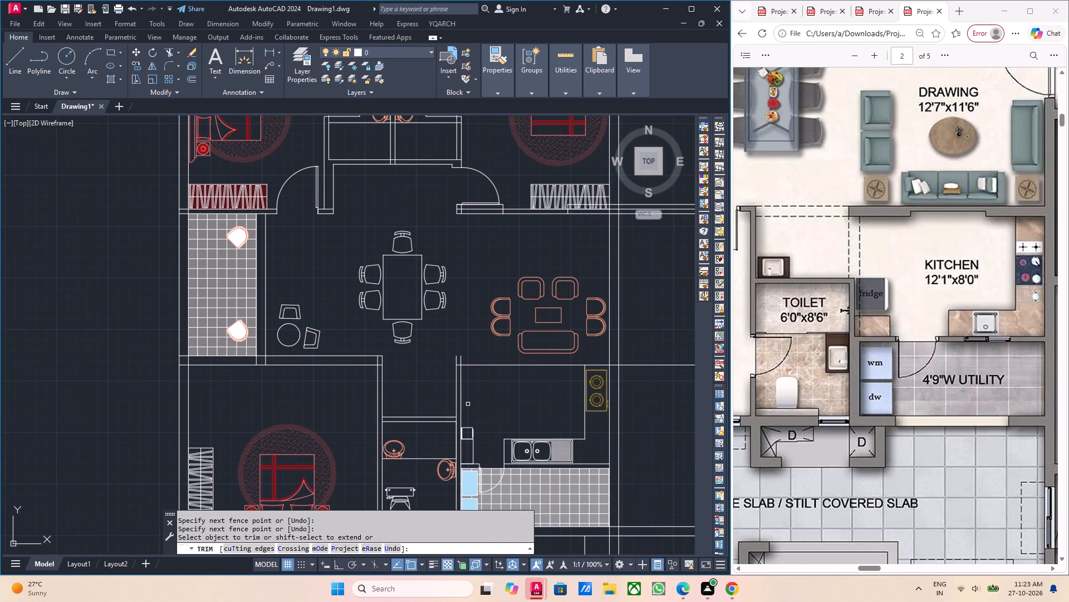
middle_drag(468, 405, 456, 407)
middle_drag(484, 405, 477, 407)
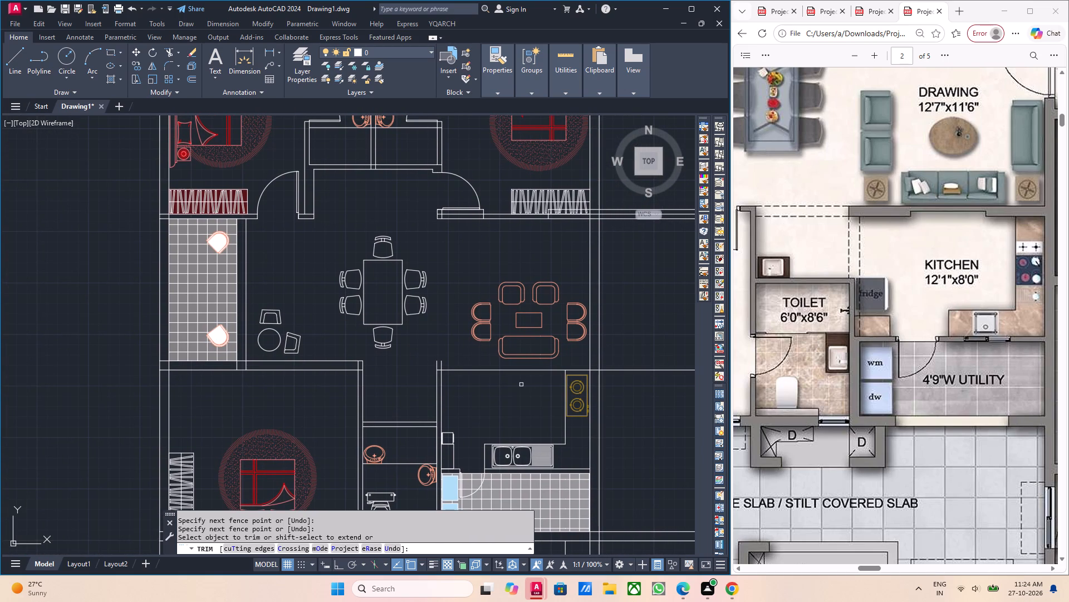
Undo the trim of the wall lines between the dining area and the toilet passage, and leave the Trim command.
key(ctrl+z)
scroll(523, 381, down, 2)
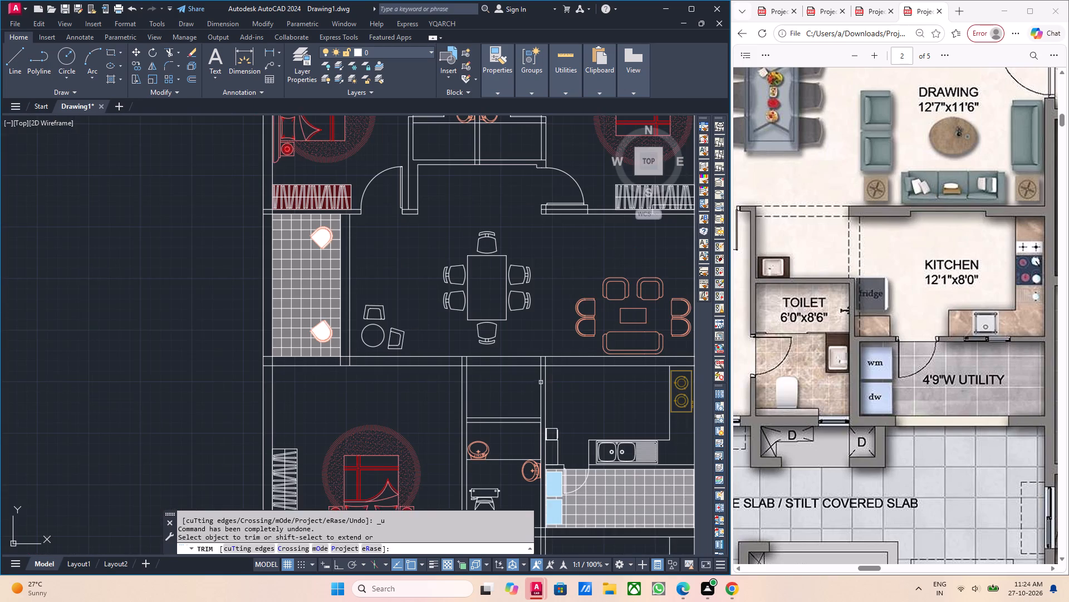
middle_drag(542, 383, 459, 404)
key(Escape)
Move the washbasin from the line inside the lower toilet up onto the top line of the toilet's upper partition wall.
middle_drag(489, 409, 452, 405)
middle_drag(460, 407, 437, 394)
middle_drag(414, 390, 409, 384)
middle_drag(396, 380, 395, 380)
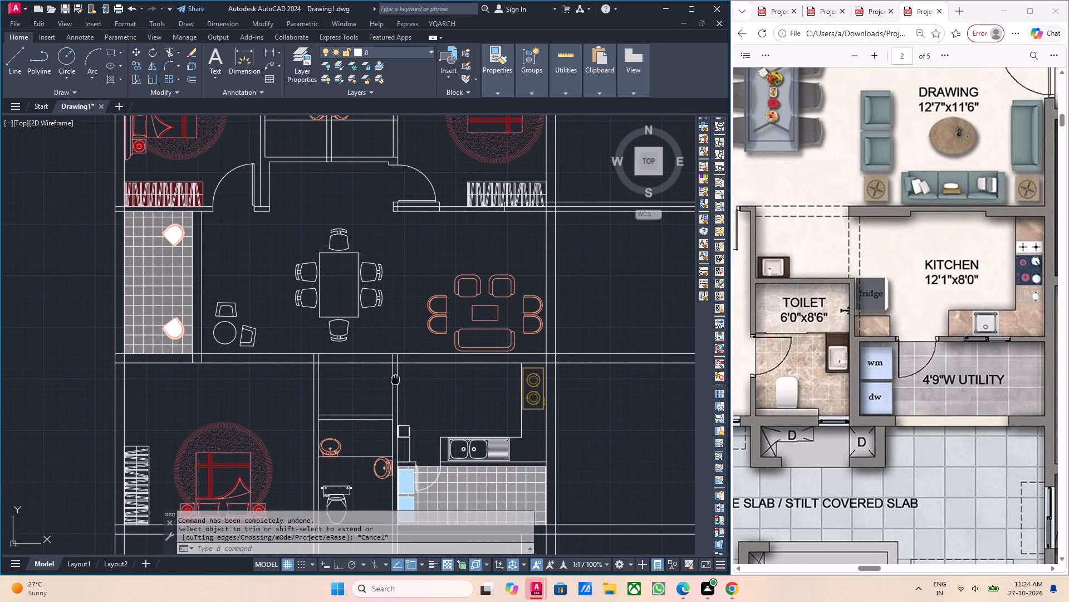
middle_drag(395, 380, 371, 372)
middle_drag(377, 376, 365, 366)
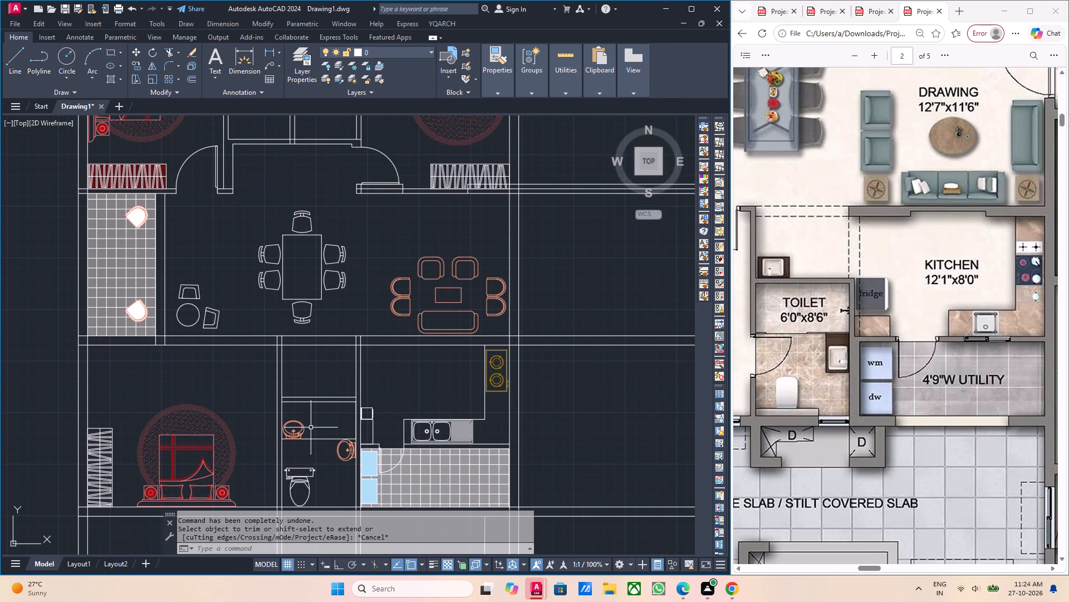
middle_drag(317, 429, 325, 411)
scroll(277, 404, up, 2)
drag(389, 424, 361, 423)
click(330, 409)
scroll(391, 421, up, 1)
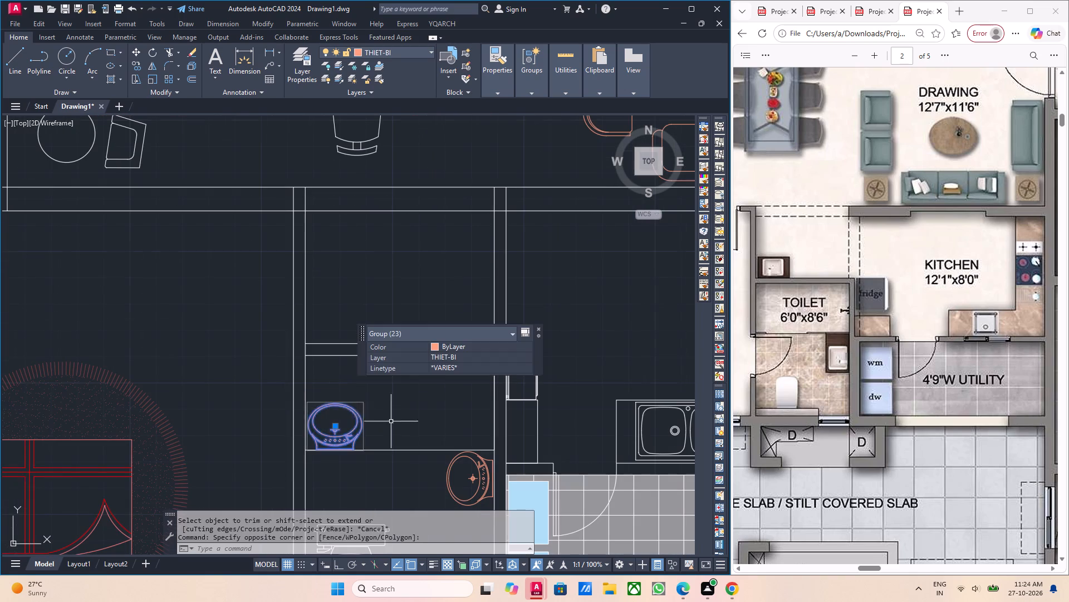
middle_drag(391, 421, 383, 423)
key(m)
key(Return)
scroll(298, 468, up, 2)
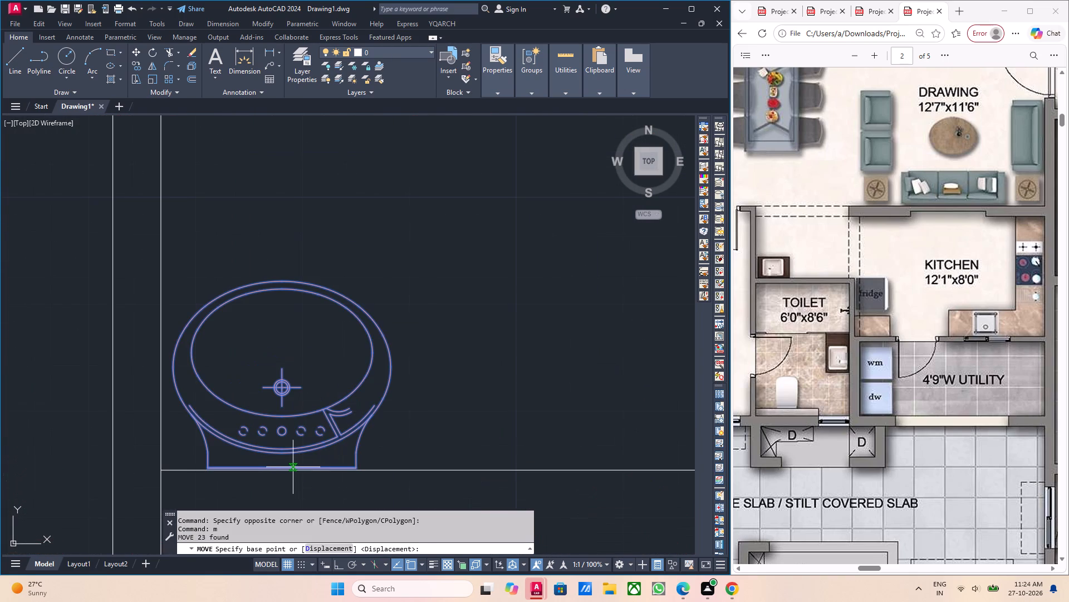
click(273, 471)
scroll(279, 325, down, 3)
middle_drag(282, 342, 300, 401)
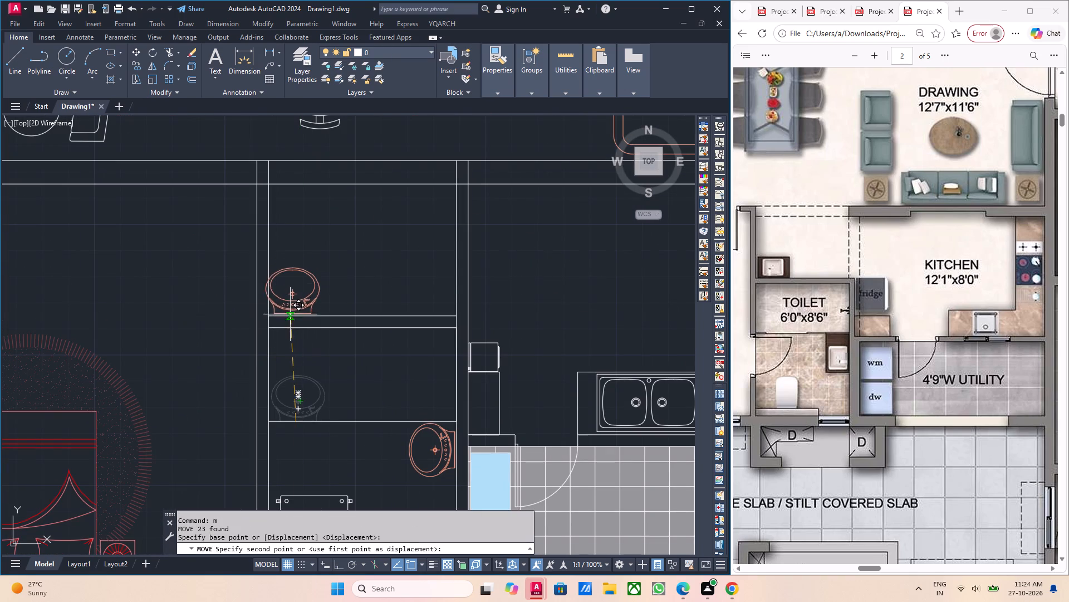
click(293, 315)
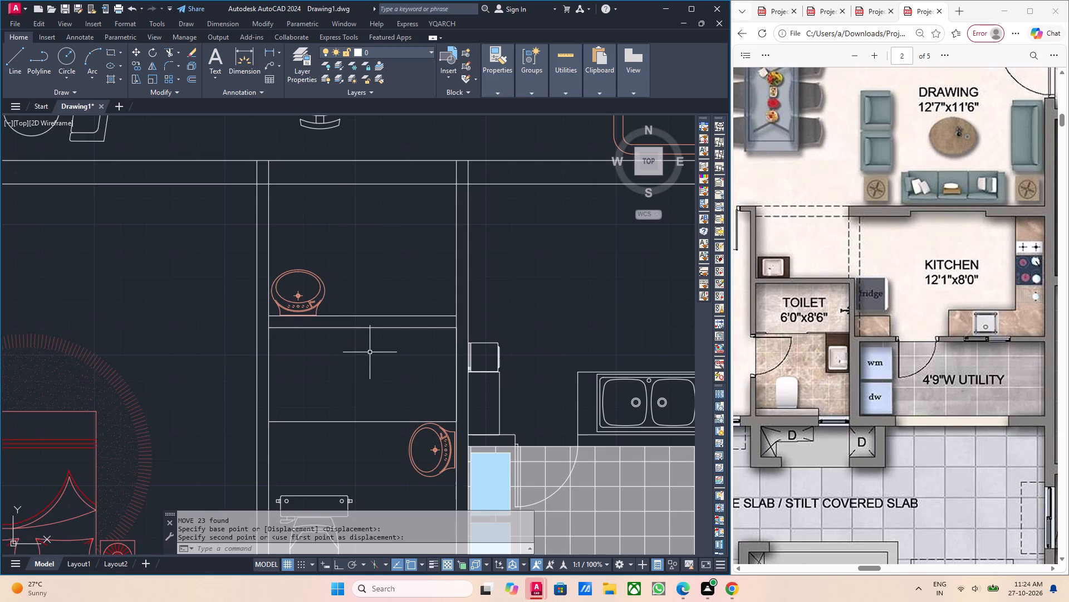
key(Escape)
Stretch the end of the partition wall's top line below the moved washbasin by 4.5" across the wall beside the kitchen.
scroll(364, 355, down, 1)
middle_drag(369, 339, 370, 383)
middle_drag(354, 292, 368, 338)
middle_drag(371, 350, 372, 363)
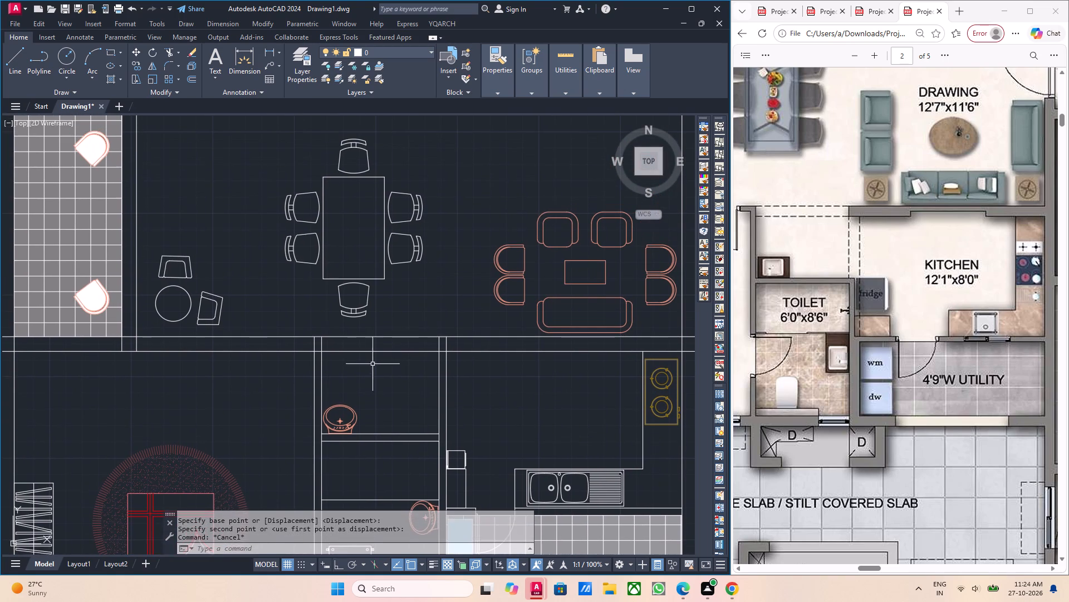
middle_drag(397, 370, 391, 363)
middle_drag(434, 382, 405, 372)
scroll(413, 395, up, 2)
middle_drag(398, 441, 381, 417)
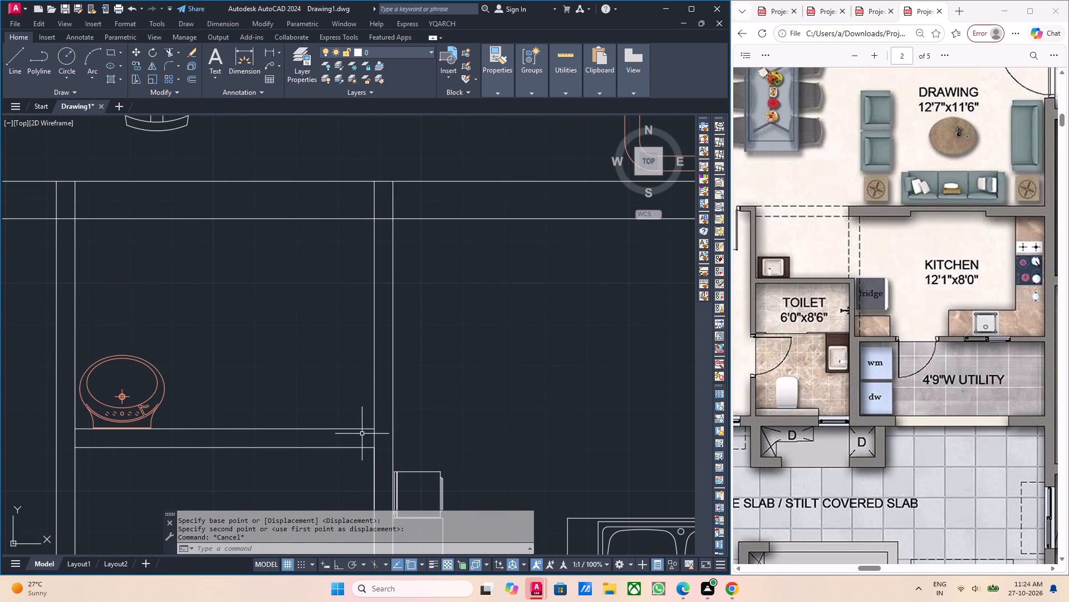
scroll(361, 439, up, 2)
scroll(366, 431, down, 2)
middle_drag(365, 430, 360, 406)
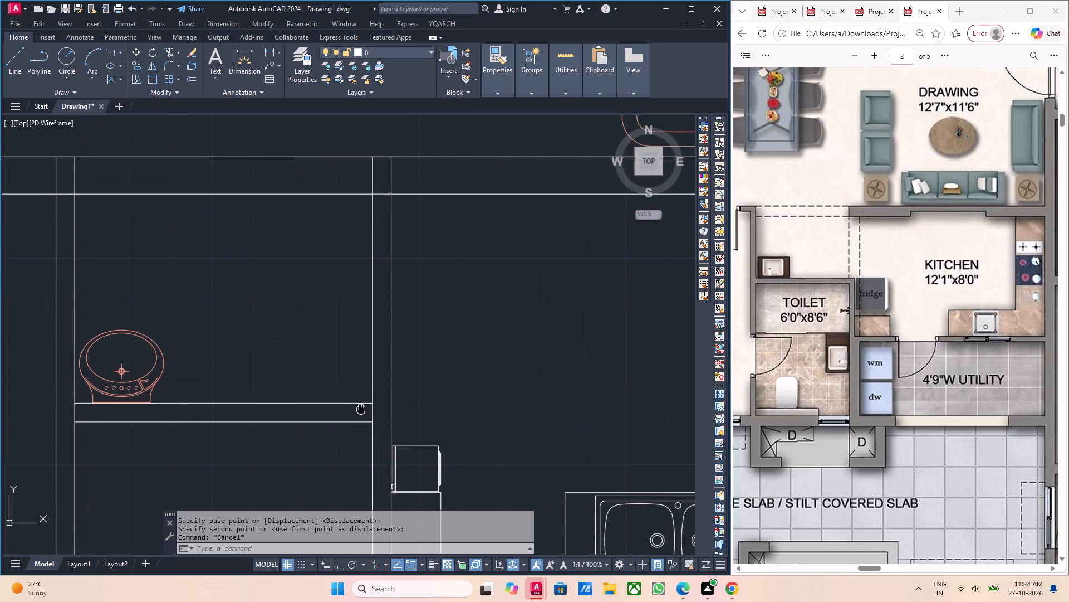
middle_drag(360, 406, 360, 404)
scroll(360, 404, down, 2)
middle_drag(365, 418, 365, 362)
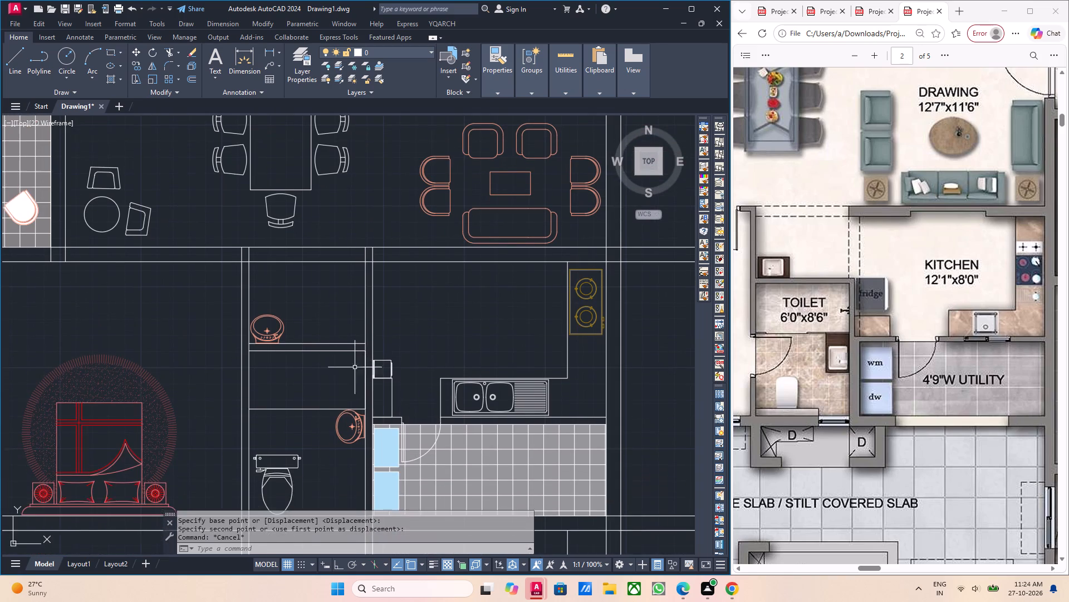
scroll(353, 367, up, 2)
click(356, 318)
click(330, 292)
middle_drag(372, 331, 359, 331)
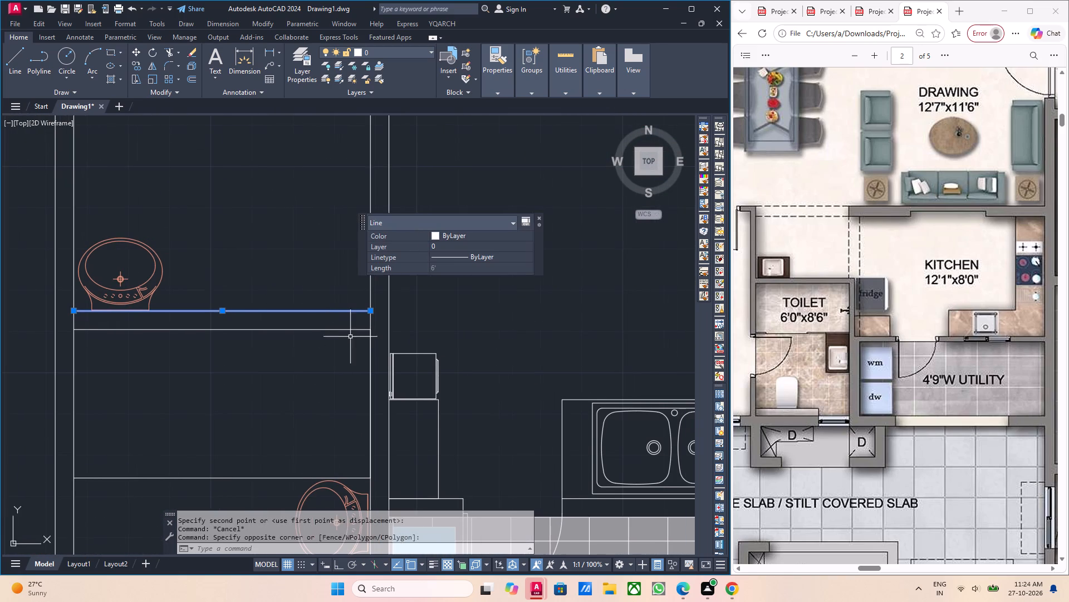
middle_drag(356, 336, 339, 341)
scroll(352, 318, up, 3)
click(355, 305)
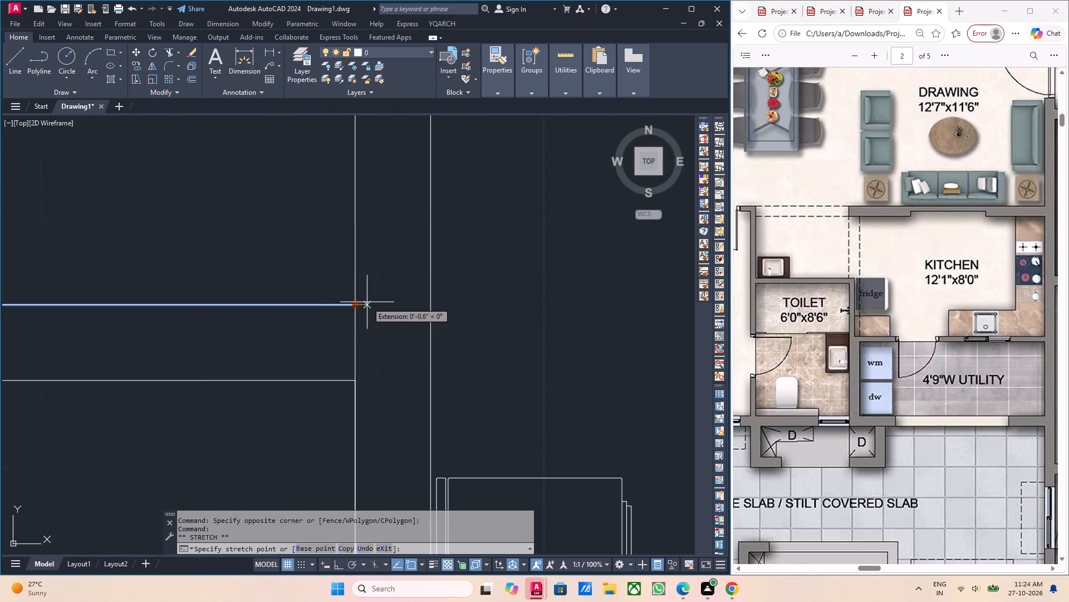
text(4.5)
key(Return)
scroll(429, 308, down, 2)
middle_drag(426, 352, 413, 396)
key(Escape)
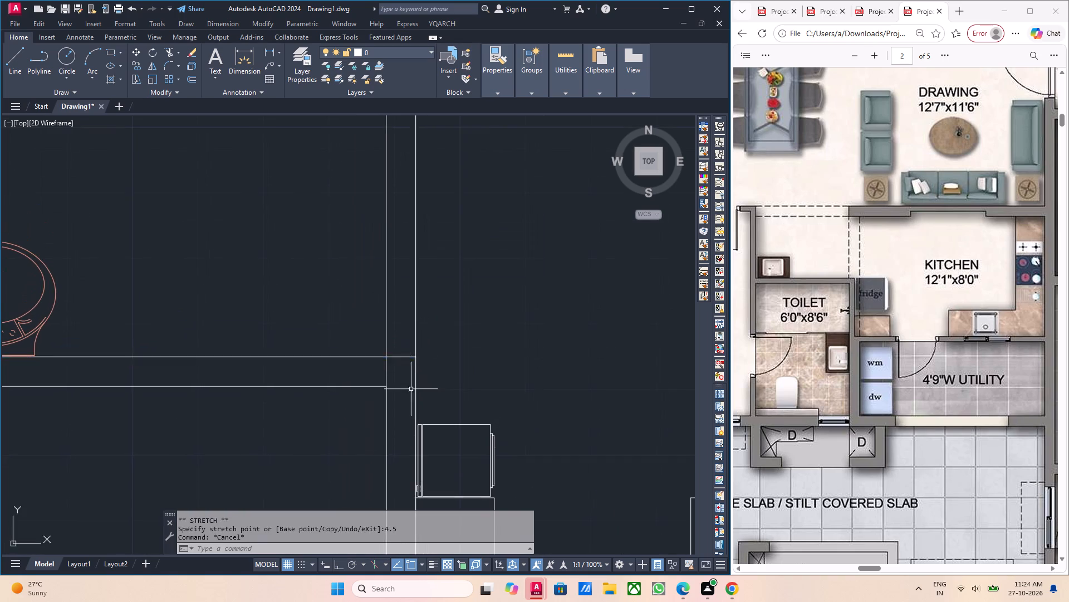
Pull the end of the partition wall's top line back to about halfway across the wall between toilet and kitchen.
scroll(410, 356, up, 3)
key(Escape)
click(400, 363)
click(430, 362)
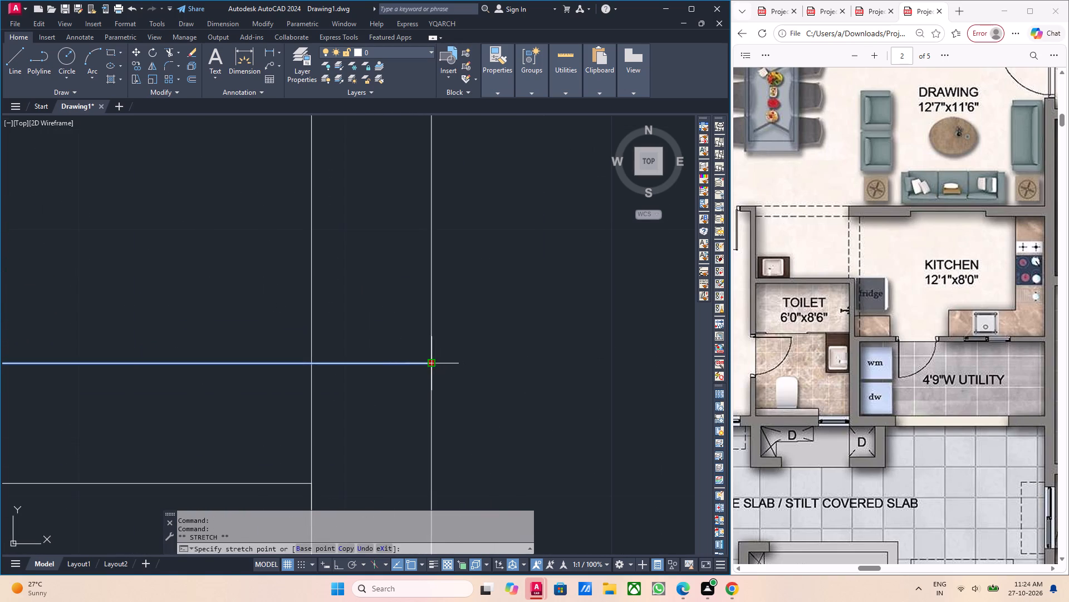
click(373, 362)
scroll(374, 363, down, 3)
middle_drag(363, 374, 400, 340)
key(Escape)
middle_drag(414, 341, 416, 371)
scroll(416, 363, down, 1)
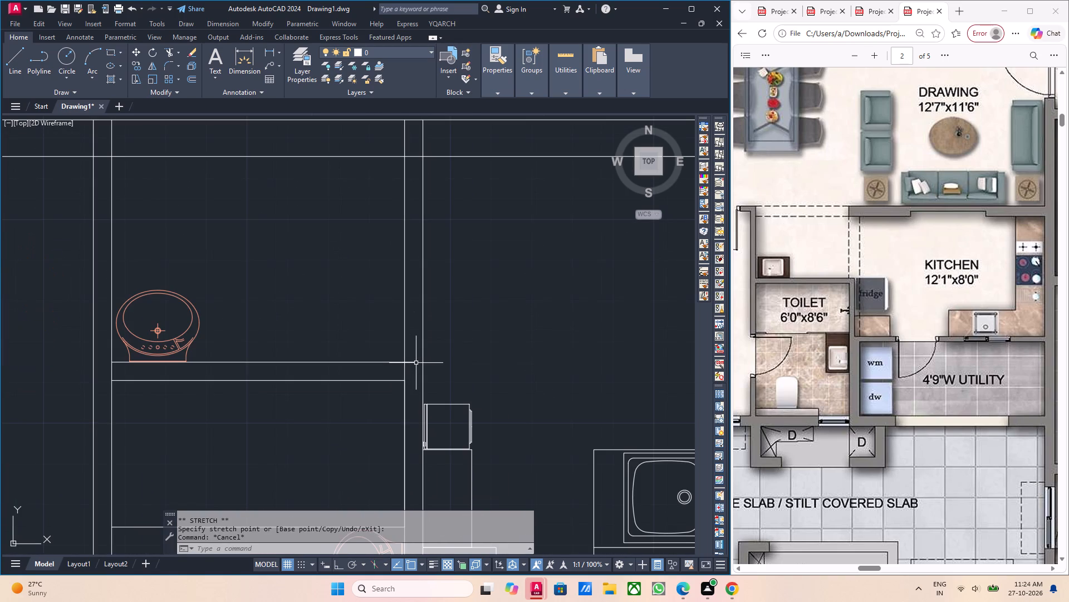
Stretch the wall-side edge of the utility floor hatch to the near edge of the two blue appliance blocks.
scroll(416, 363, down, 2)
middle_drag(422, 404, 420, 336)
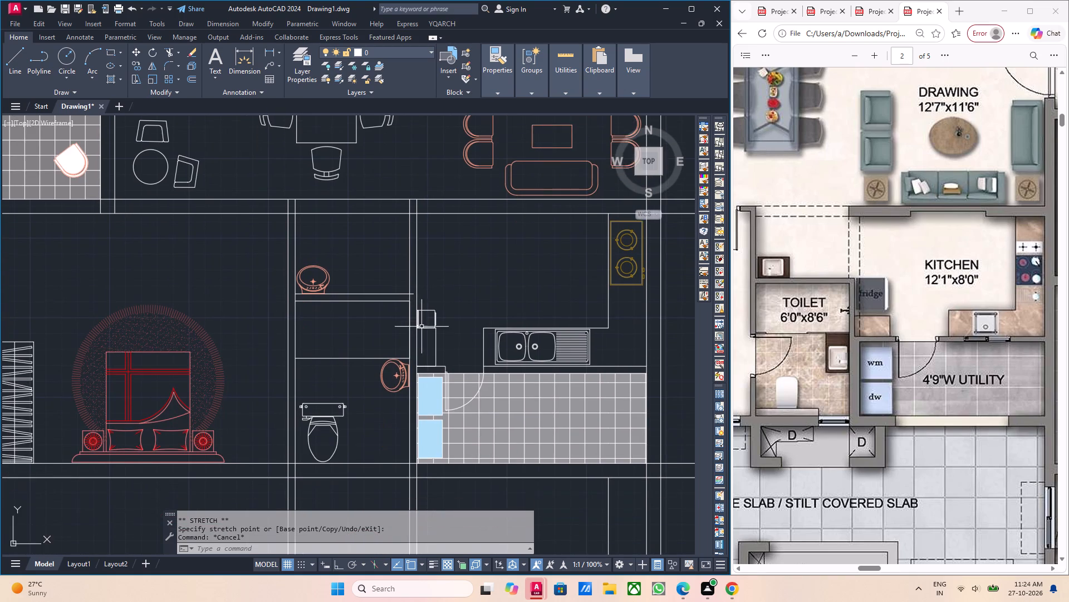
middle_drag(418, 373, 406, 300)
scroll(403, 352, up, 4)
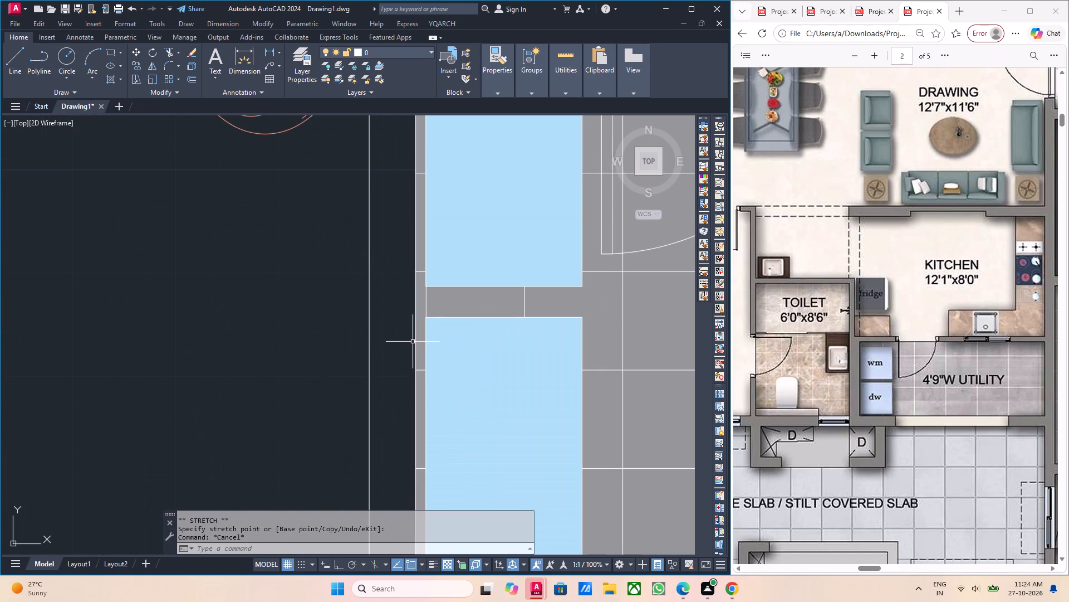
scroll(415, 339, up, 1)
click(423, 336)
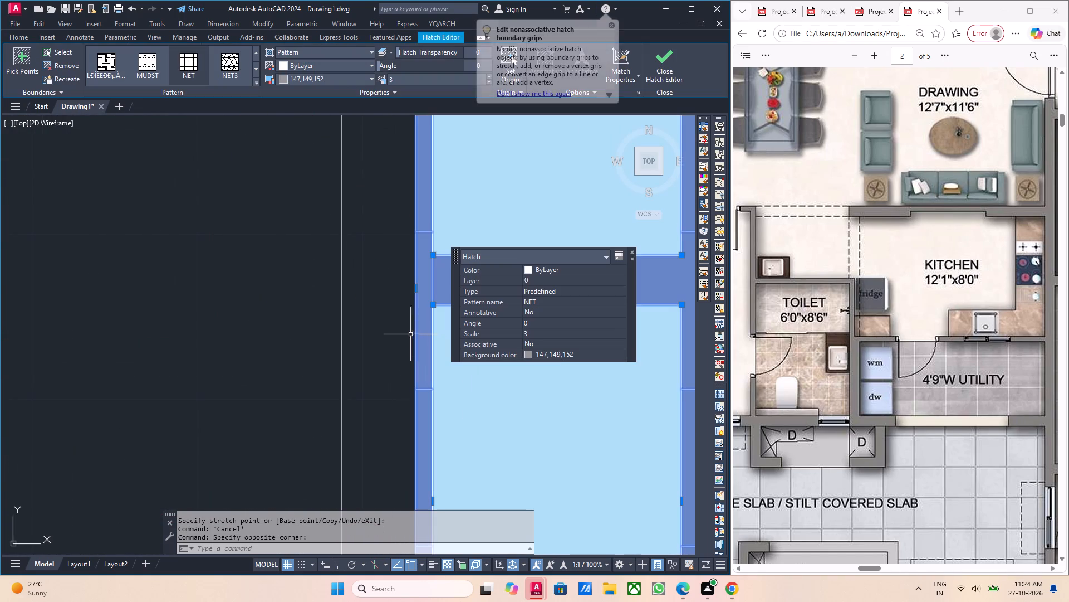
click(416, 285)
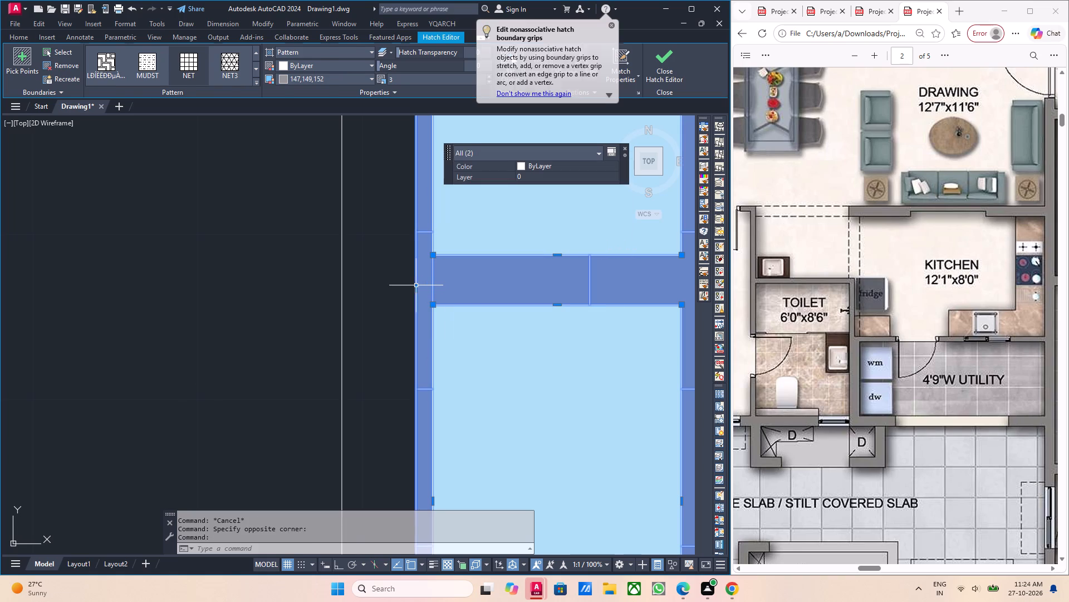
click(415, 289)
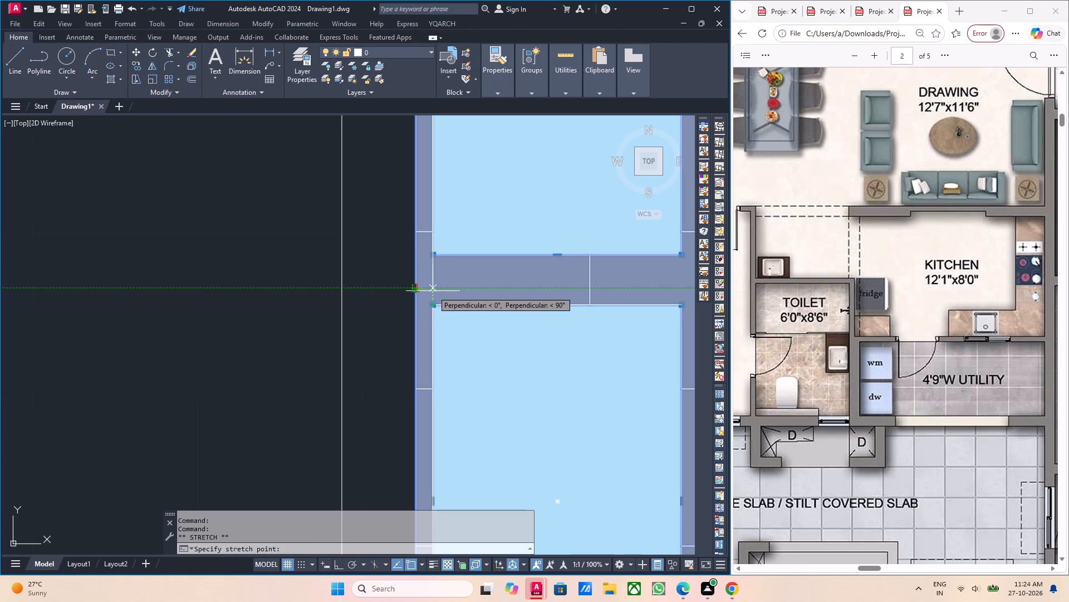
click(433, 291)
scroll(434, 297, down, 3)
key(Escape)
middle_drag(437, 269, 438, 357)
key(Escape)
middle_drag(435, 266, 435, 323)
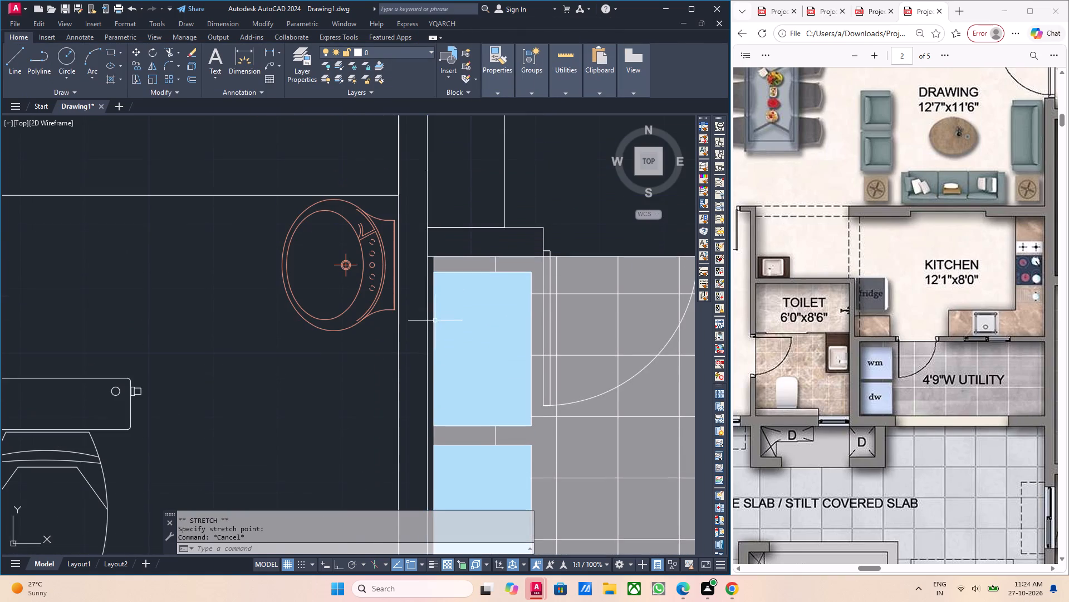
Select the kitchen-side line of the wall between toilet and kitchen and examine its run through the plan.
scroll(423, 281, up, 3)
click(429, 271)
scroll(427, 271, down, 3)
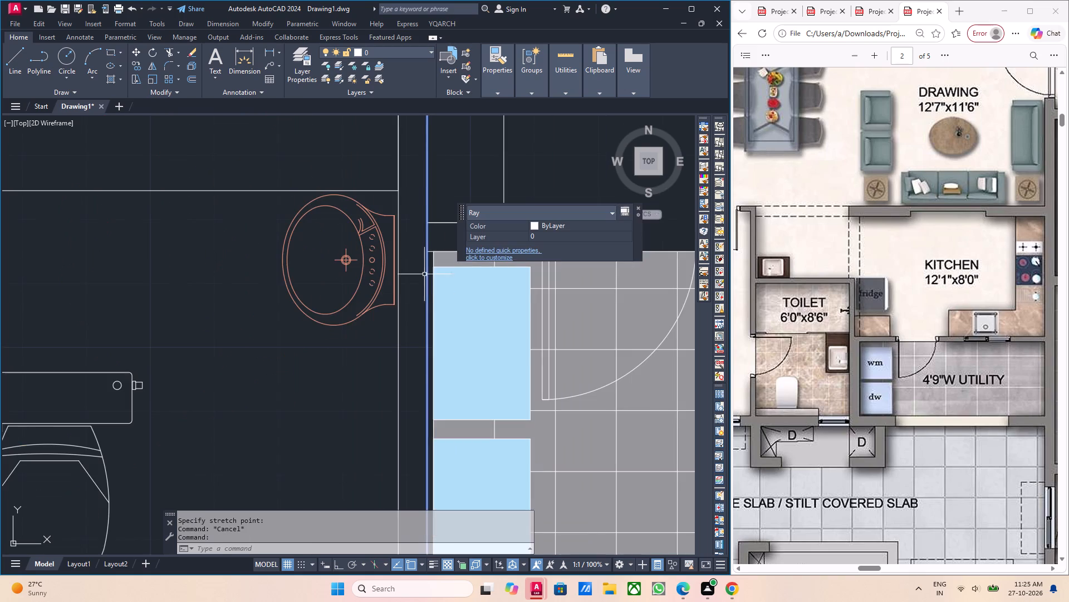
scroll(424, 383, down, 2)
middle_drag(428, 311, 428, 345)
scroll(428, 306, down, 1)
middle_drag(428, 336, 443, 299)
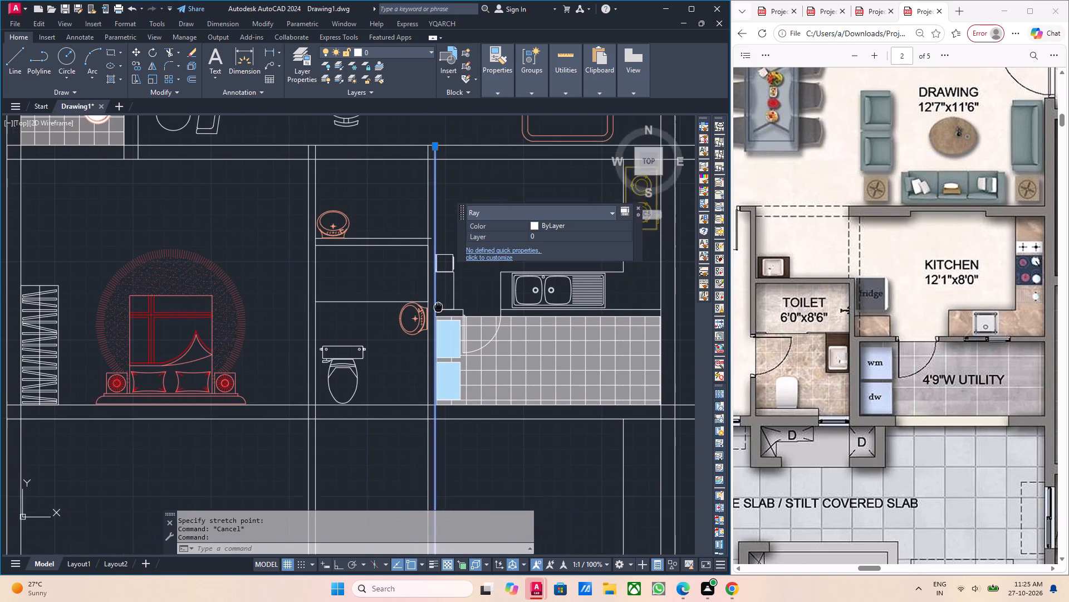
middle_drag(443, 299, 444, 297)
scroll(443, 300, up, 4)
middle_drag(427, 360, 427, 229)
scroll(424, 238, down, 4)
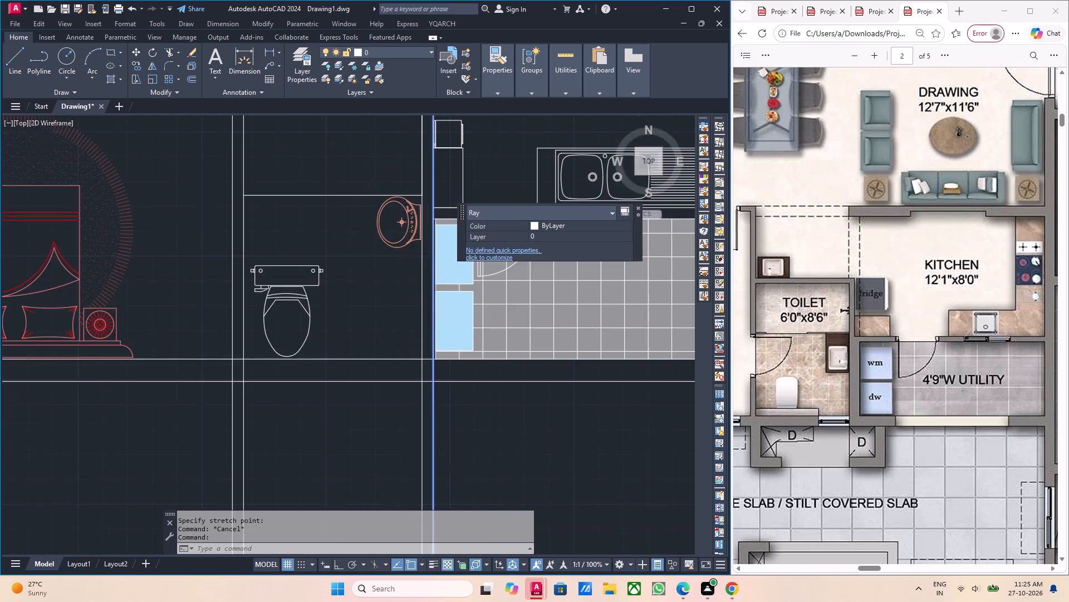
scroll(427, 231, down, 2)
middle_drag(427, 270, 427, 308)
middle_drag(438, 239, 438, 261)
scroll(431, 220, up, 3)
middle_drag(408, 363, 406, 343)
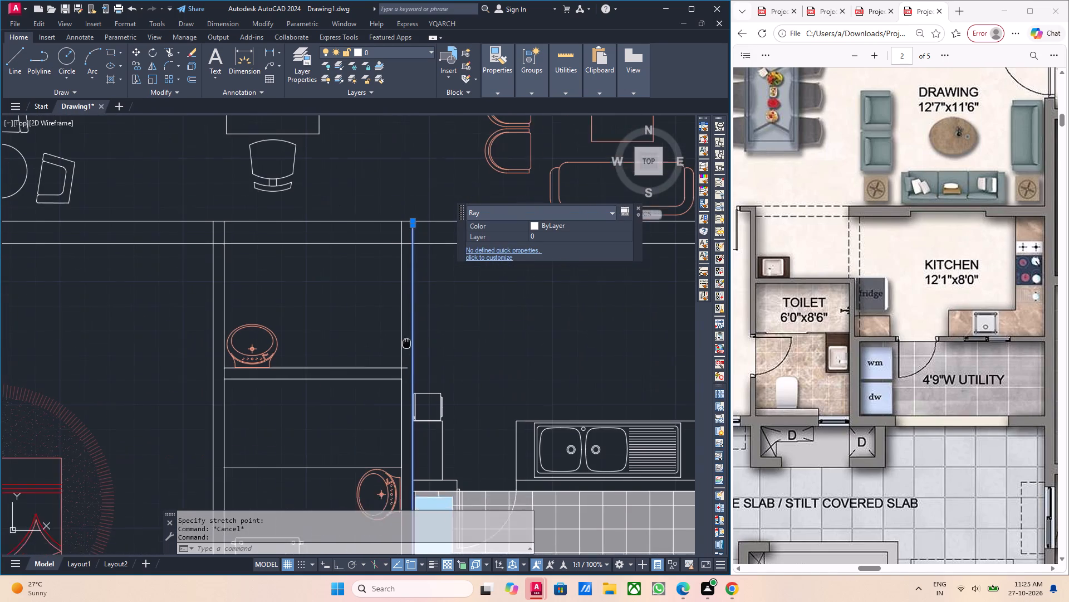
middle_drag(406, 343, 403, 143)
scroll(401, 208, down, 3)
middle_drag(403, 373, 403, 192)
middle_click(398, 321)
middle_drag(402, 310, 389, 400)
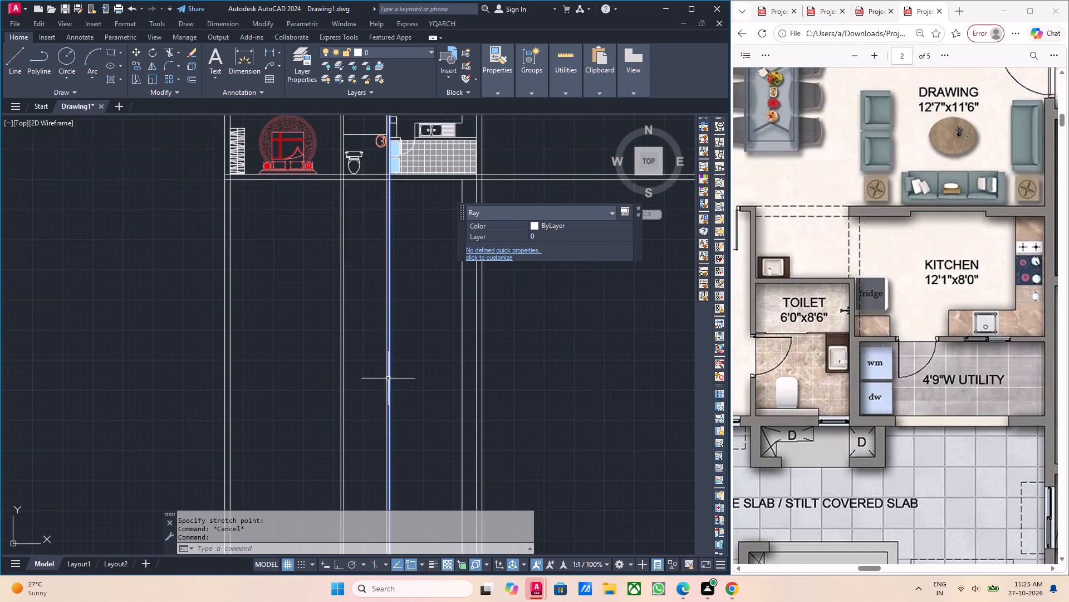
middle_drag(393, 220, 393, 371)
middle_drag(408, 286, 407, 312)
scroll(391, 336, up, 3)
scroll(386, 343, down, 1)
middle_drag(386, 344, 385, 351)
scroll(385, 348, up, 1)
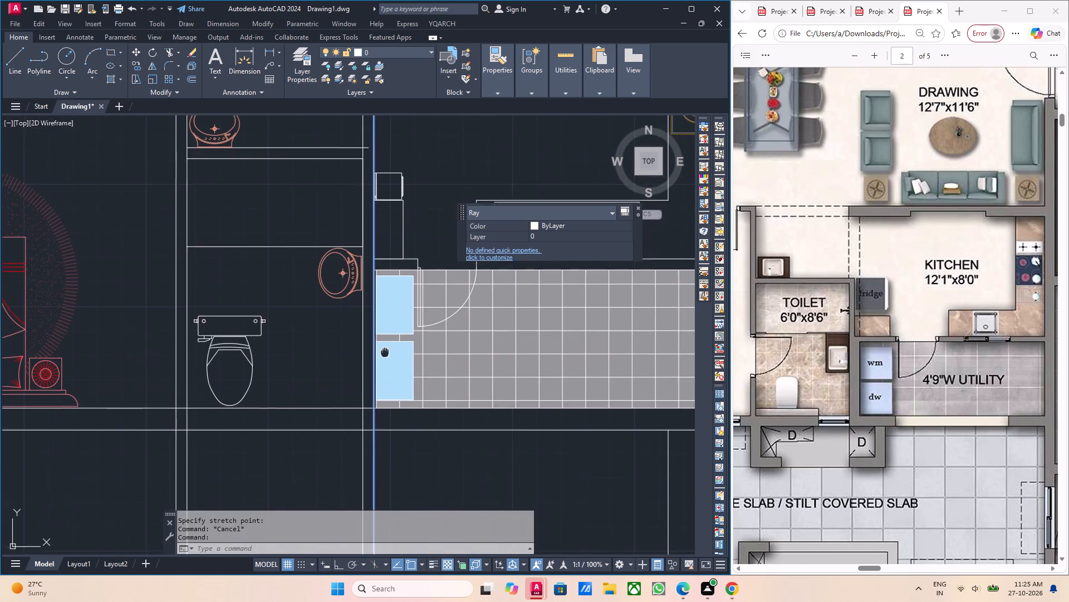
middle_drag(385, 351, 383, 358)
scroll(382, 358, down, 1)
key(Escape)
Review the overall plan and compare its dining and drawing room furniture with the reference PDF.
scroll(375, 359, down, 2)
middle_click(381, 385)
scroll(379, 381, down, 1)
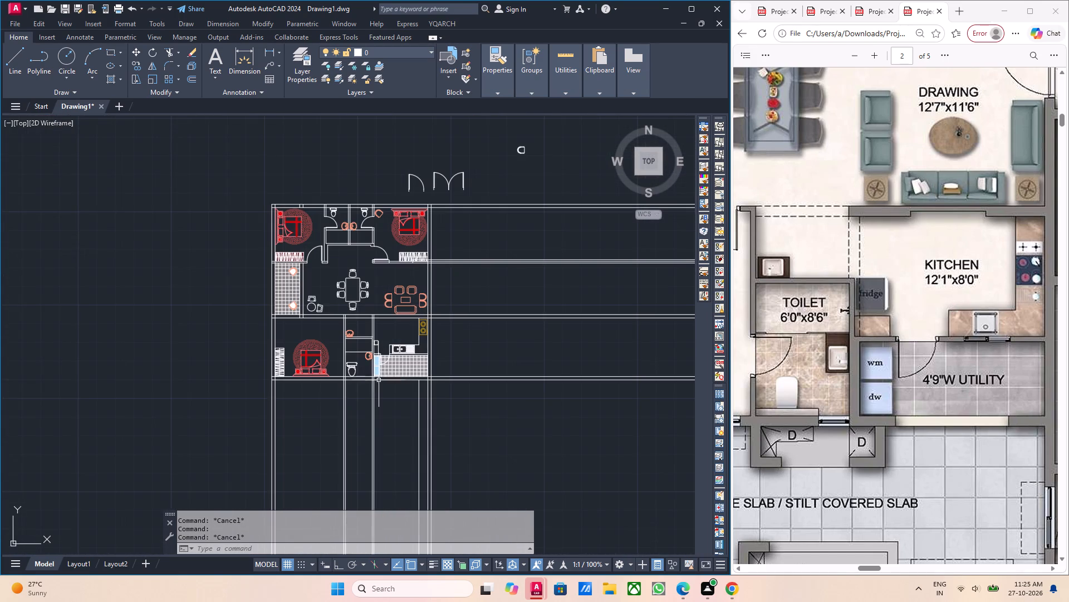
middle_click(377, 391)
scroll(372, 396, down, 1)
middle_drag(390, 401, 391, 433)
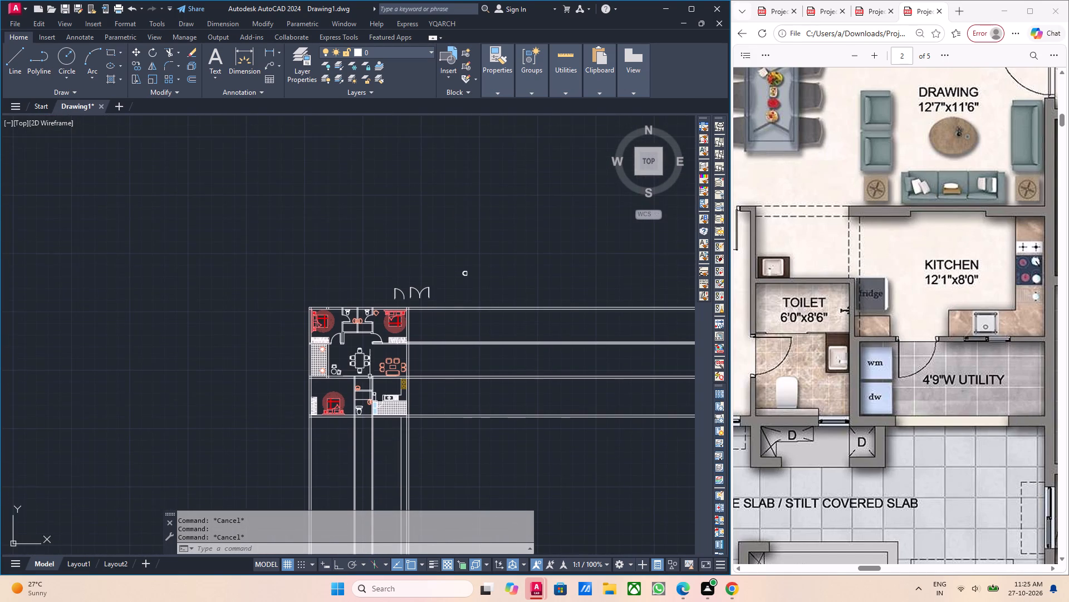
middle_drag(371, 375, 424, 383)
middle_drag(416, 378, 463, 378)
middle_drag(477, 372, 444, 402)
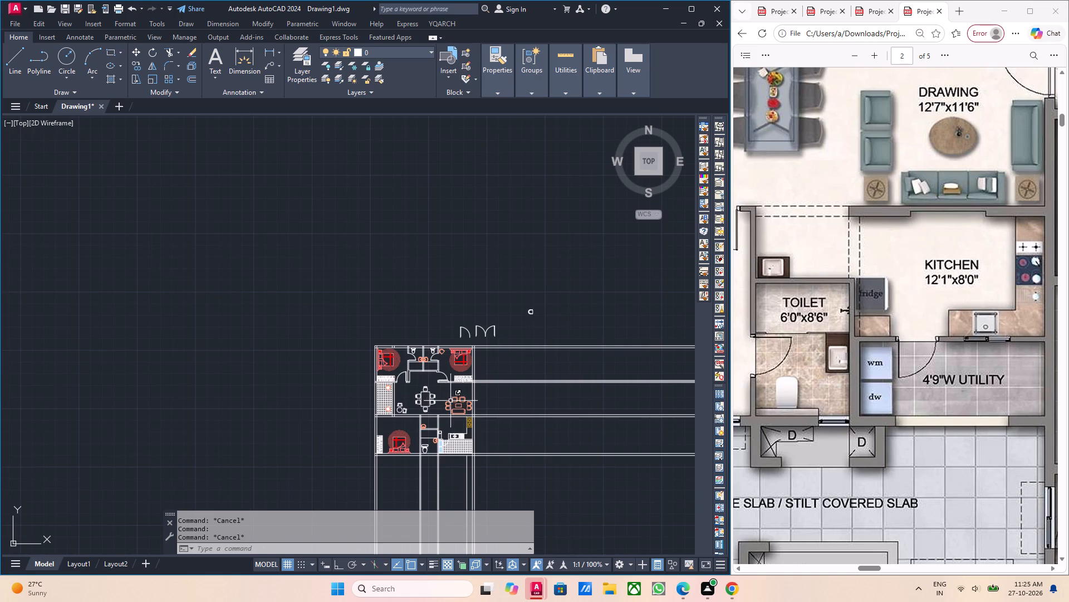
scroll(455, 407, up, 2)
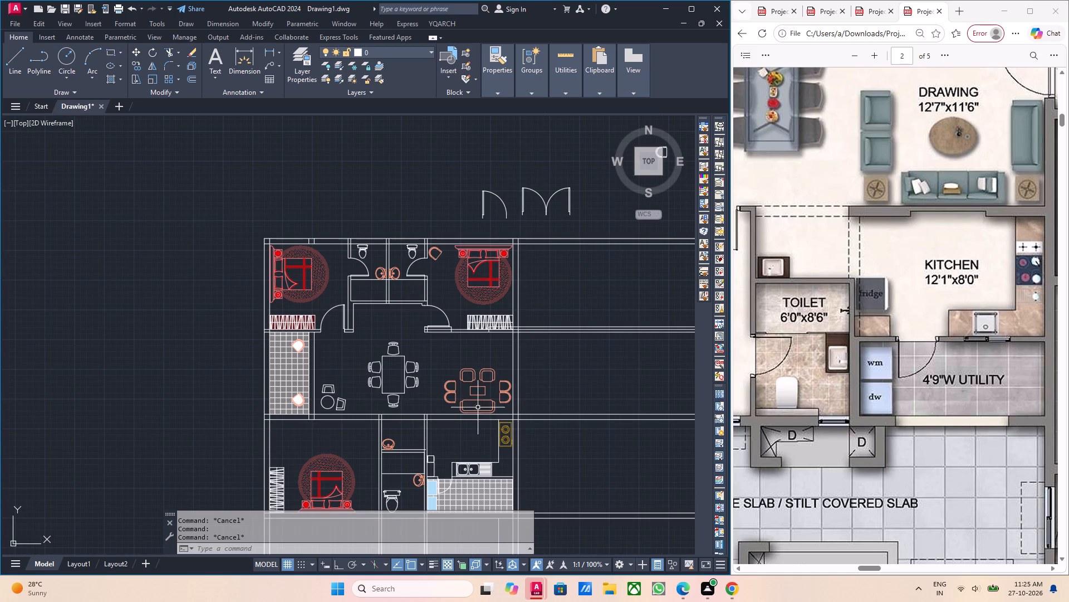
scroll(396, 399, up, 2)
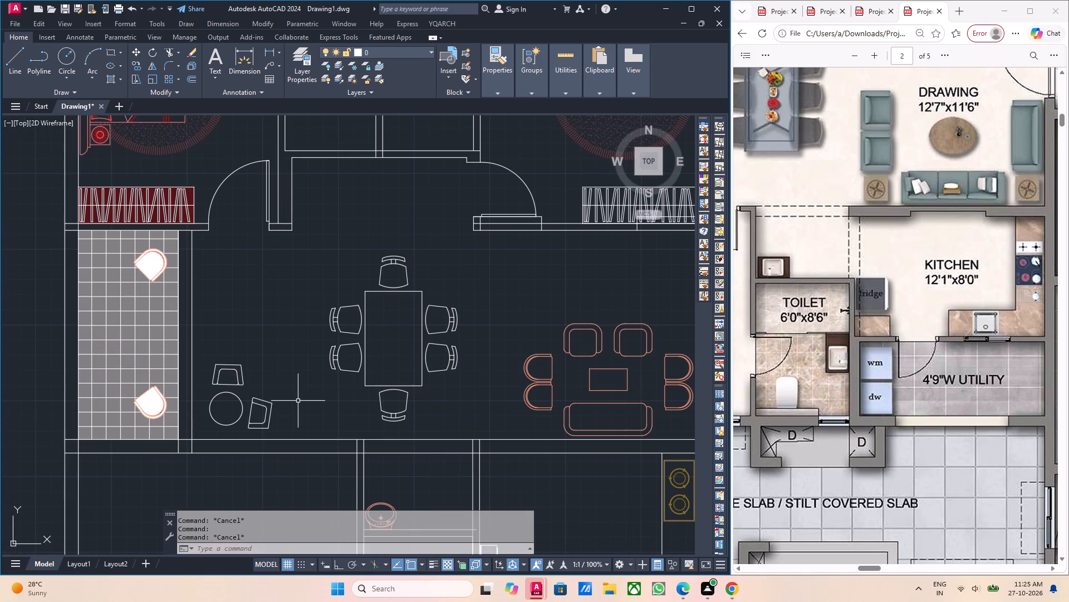
middle_drag(818, 283, 808, 342)
scroll(833, 305, up, 2)
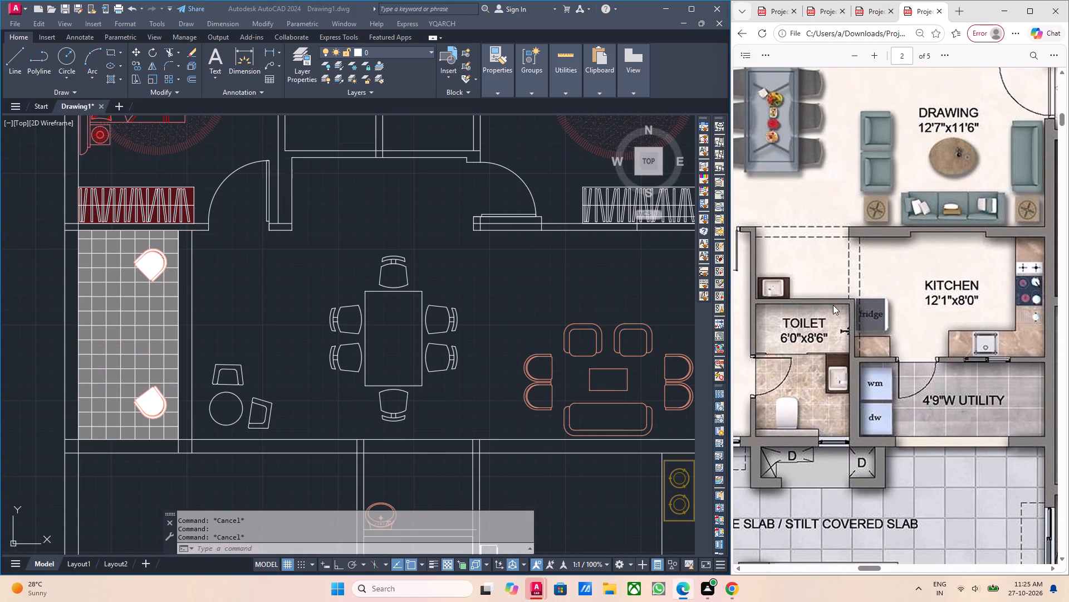
scroll(833, 305, up, 4)
scroll(828, 307, down, 1)
scroll(597, 402, up, 1)
Draw a circular side table between the sofa and the wall corner, just below the dining-side pair of drawing room armchairs.
middle_drag(581, 404, 502, 393)
scroll(499, 391, down, 3)
middle_drag(545, 400, 494, 402)
scroll(419, 399, up, 3)
middle_drag(563, 431, 547, 428)
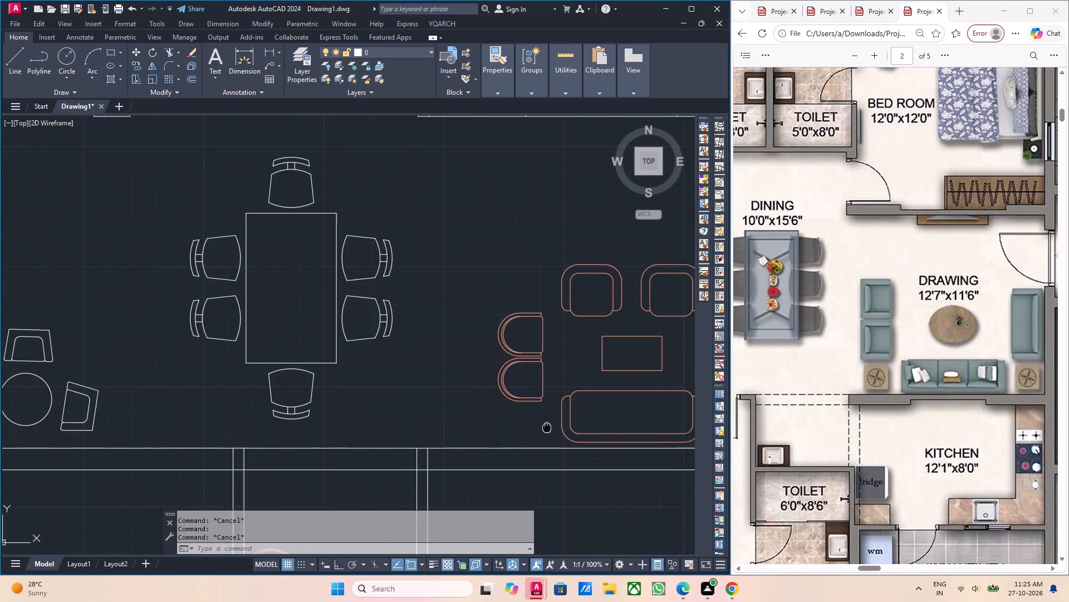
middle_drag(547, 428, 441, 397)
middle_click(452, 394)
scroll(449, 391, up, 2)
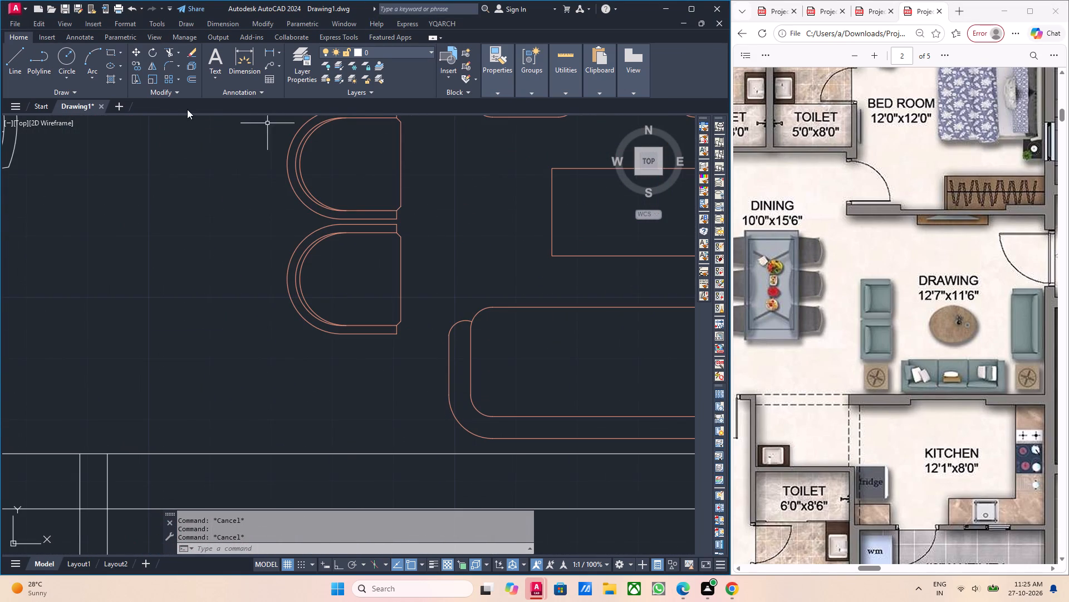
click(60, 60)
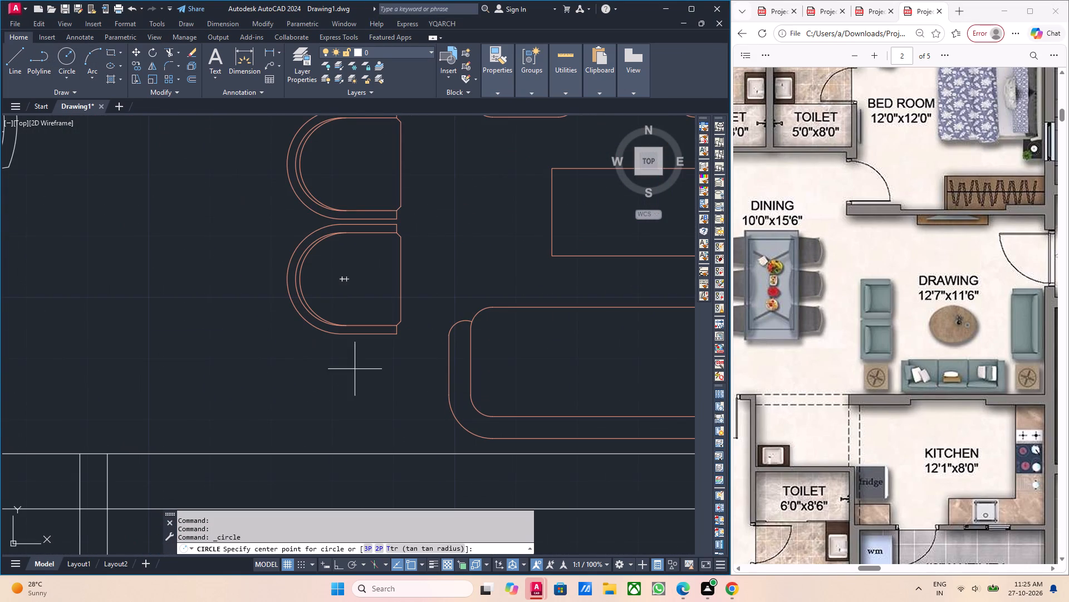
click(356, 396)
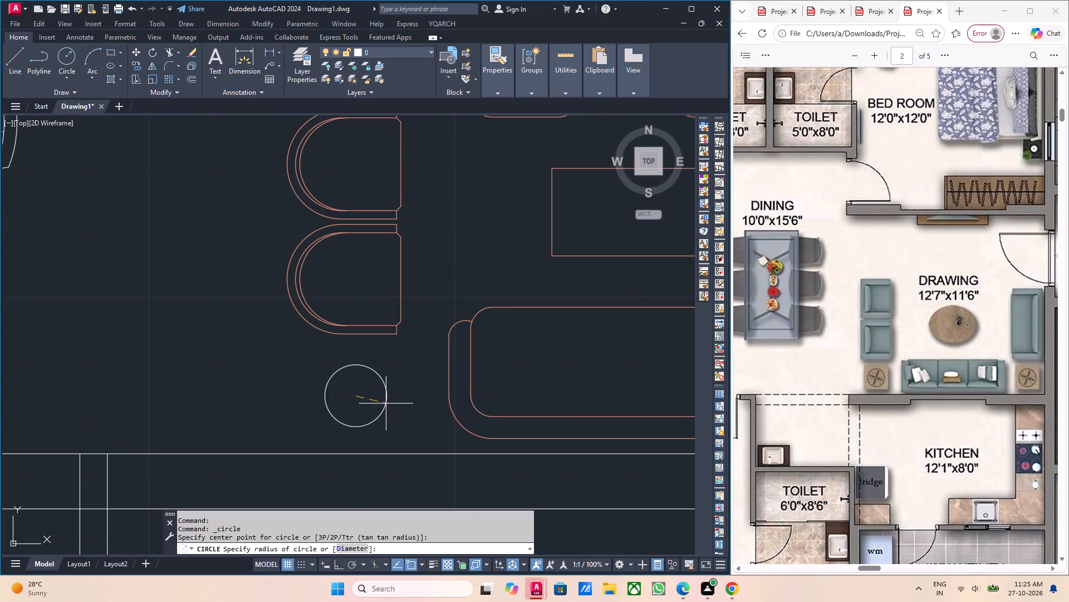
click(403, 409)
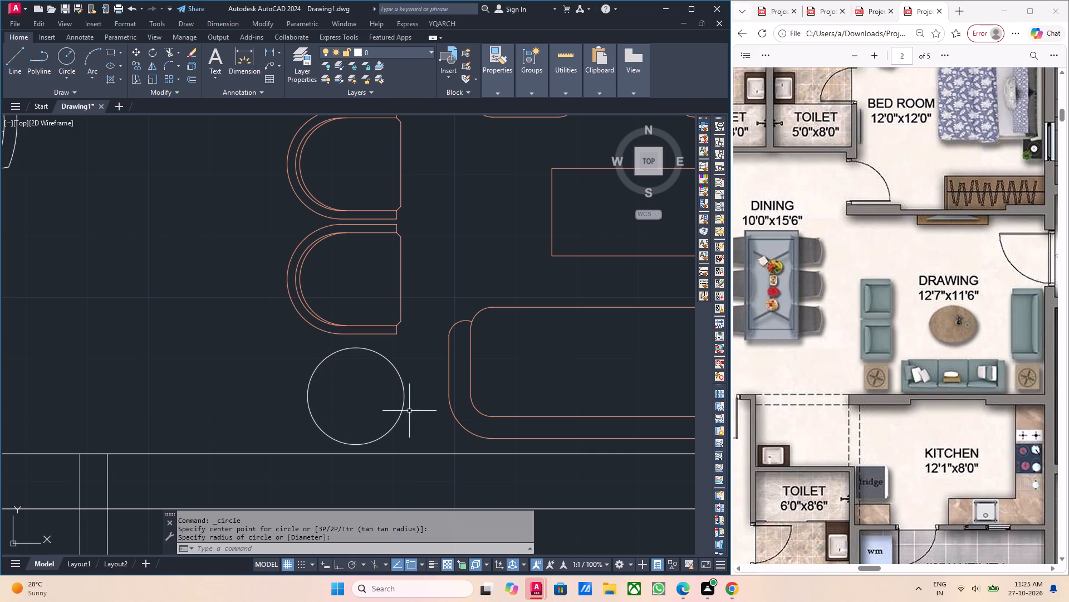
middle_drag(419, 418, 379, 403)
key(Escape)
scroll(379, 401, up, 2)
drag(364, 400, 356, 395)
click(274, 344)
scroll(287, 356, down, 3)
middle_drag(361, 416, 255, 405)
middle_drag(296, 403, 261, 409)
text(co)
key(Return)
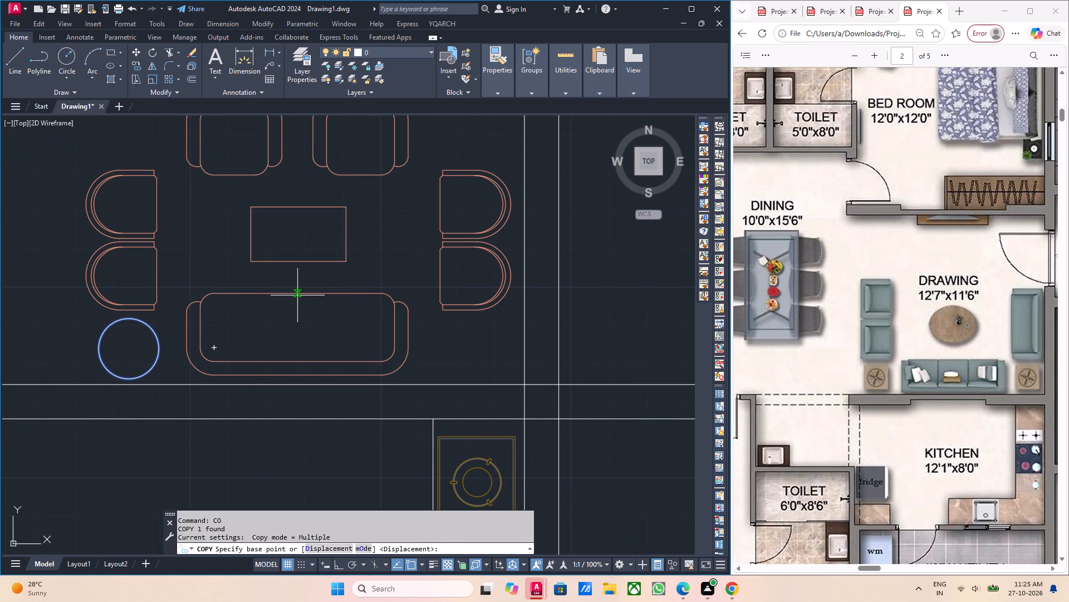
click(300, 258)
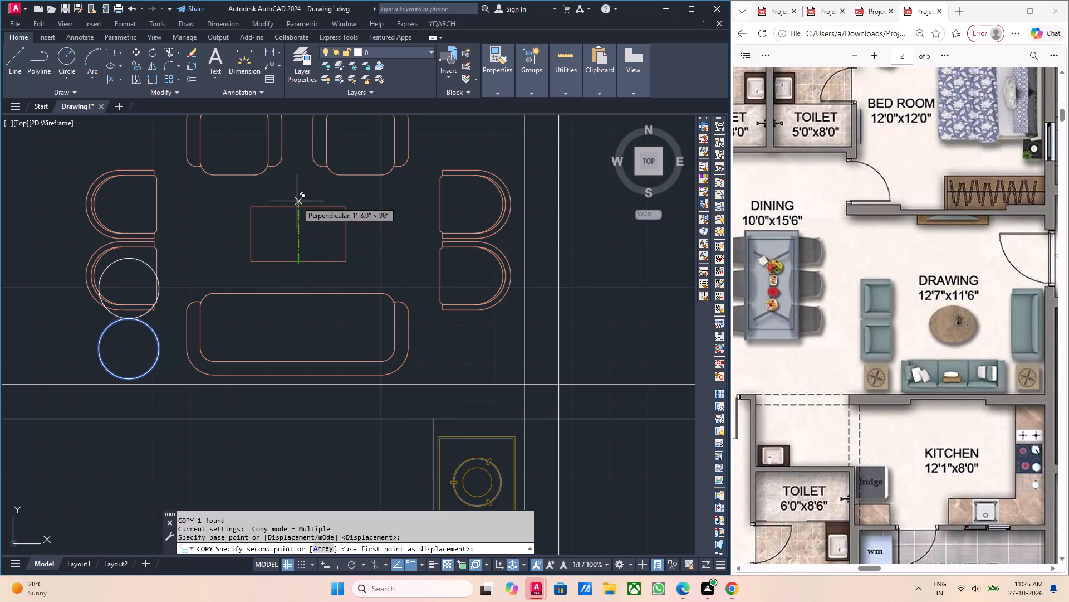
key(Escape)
Mirror the side-table circle about the coffee table's vertical centreline to the sofa's other end, keeping the original.
click(161, 351)
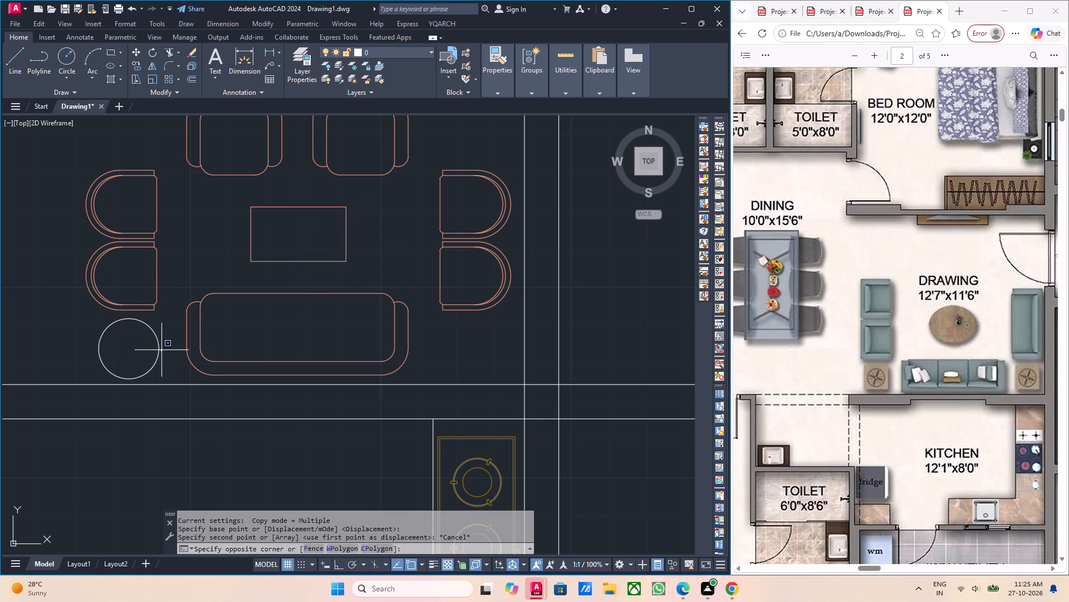
click(136, 343)
middle_drag(202, 357, 193, 358)
text(mi)
key(Return)
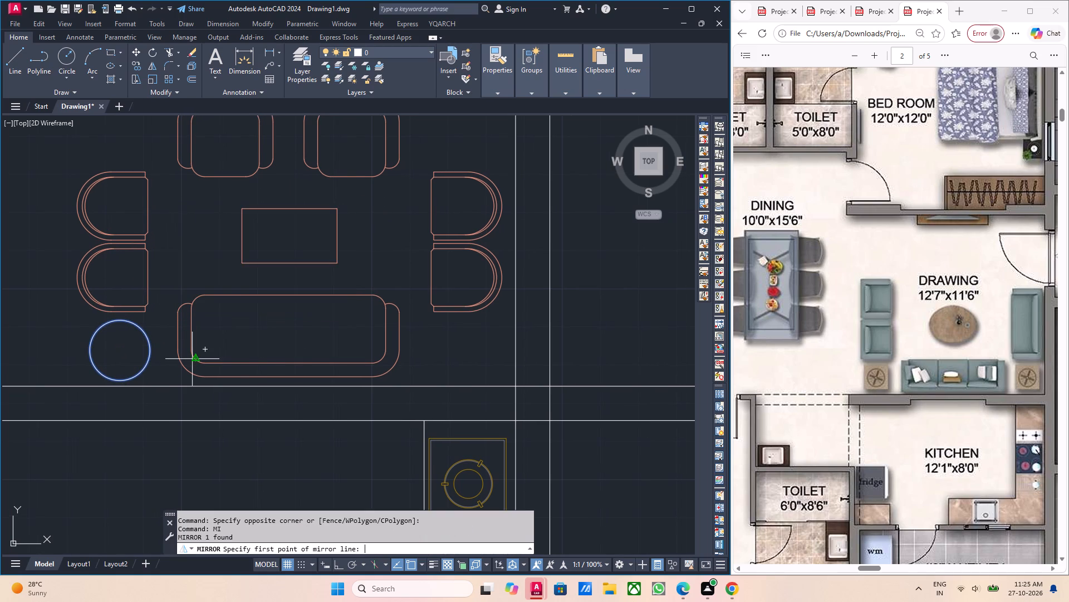
click(291, 262)
click(292, 220)
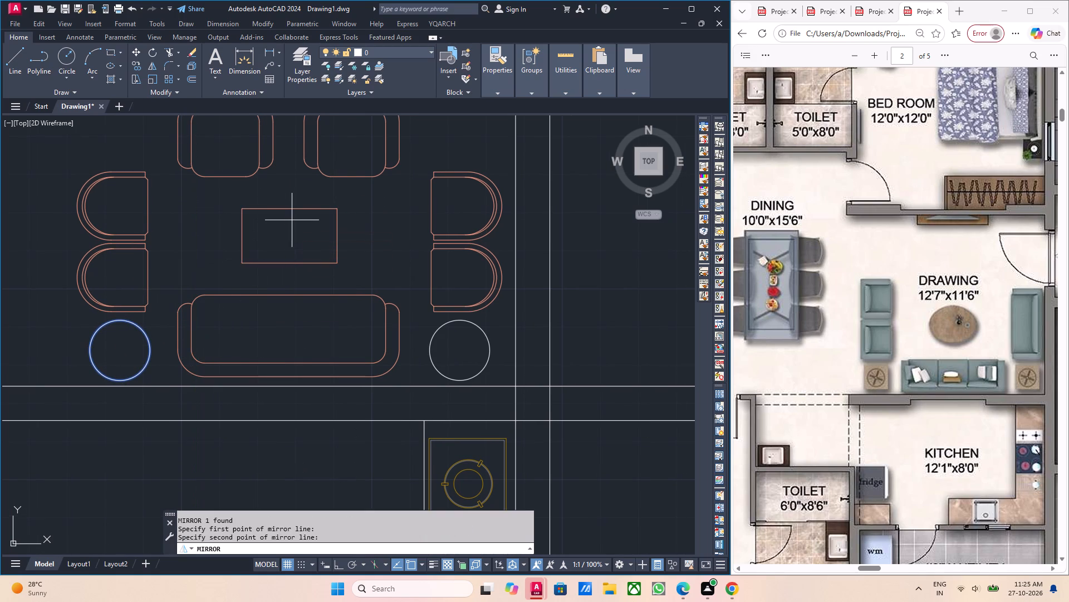
click(331, 546)
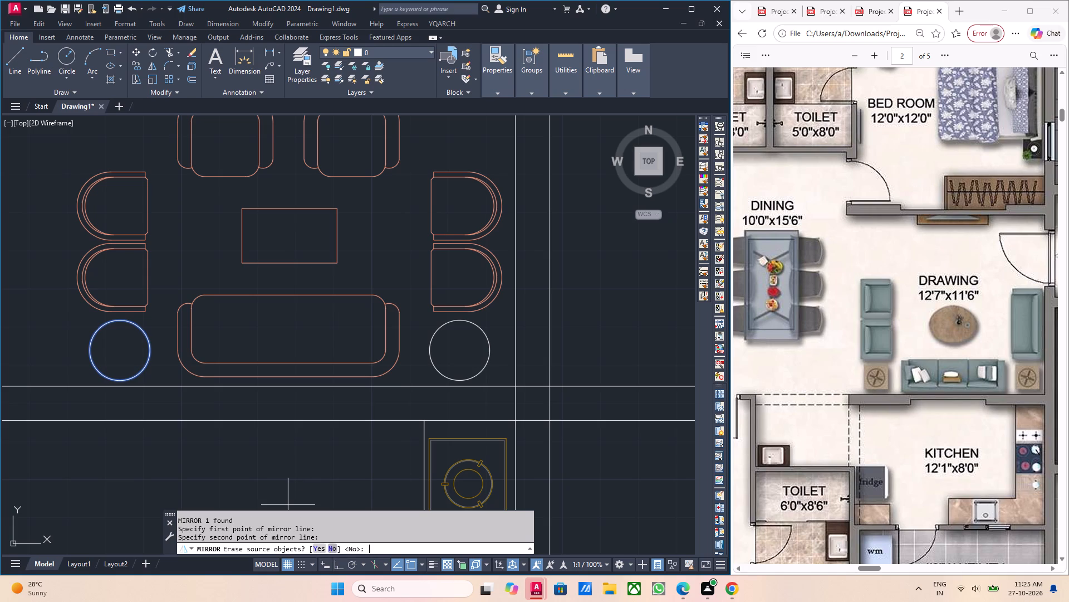
scroll(326, 496, down, 2)
key(Escape)
Draw a rectangle enclosing the dining-side side-table circle, with its lower edge on the drawing room wall line.
middle_drag(365, 474, 363, 424)
scroll(369, 418, up, 3)
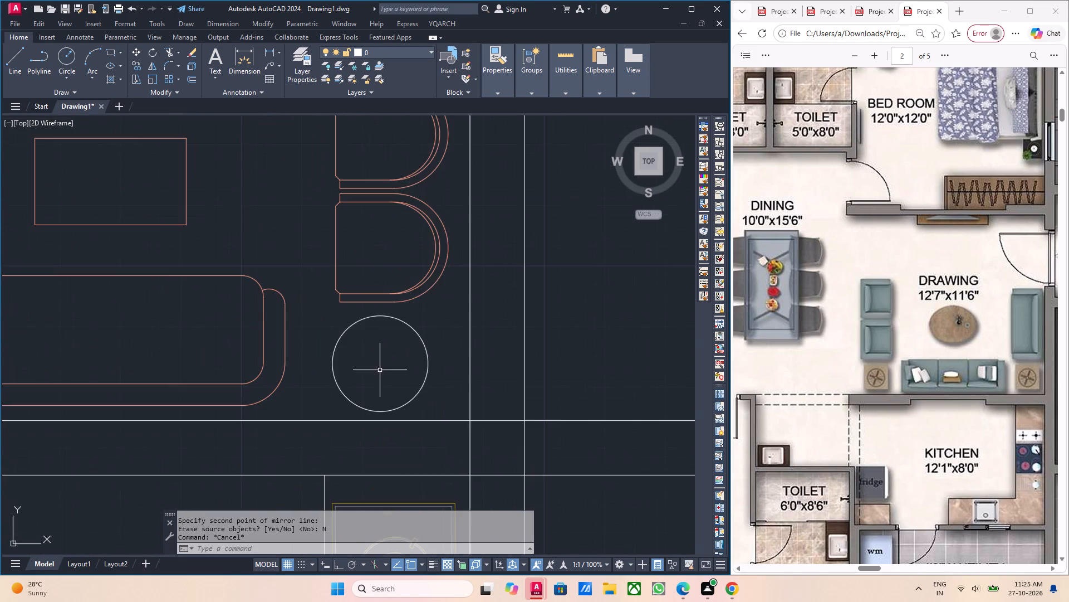
scroll(380, 370, up, 2)
scroll(401, 378, down, 1)
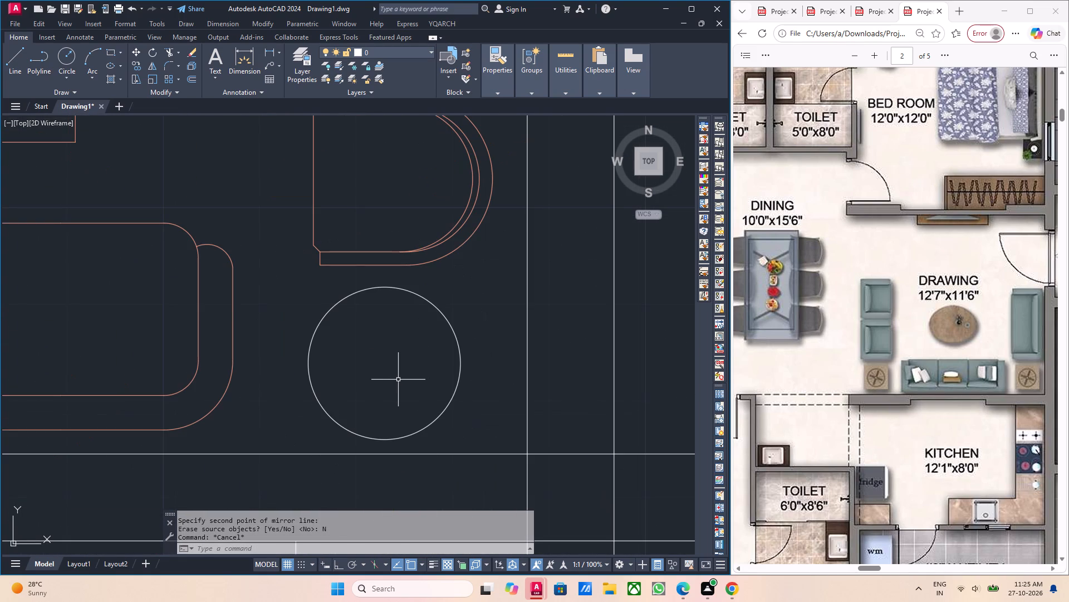
middle_drag(399, 380, 390, 363)
scroll(390, 363, up, 2)
scroll(380, 362, down, 4)
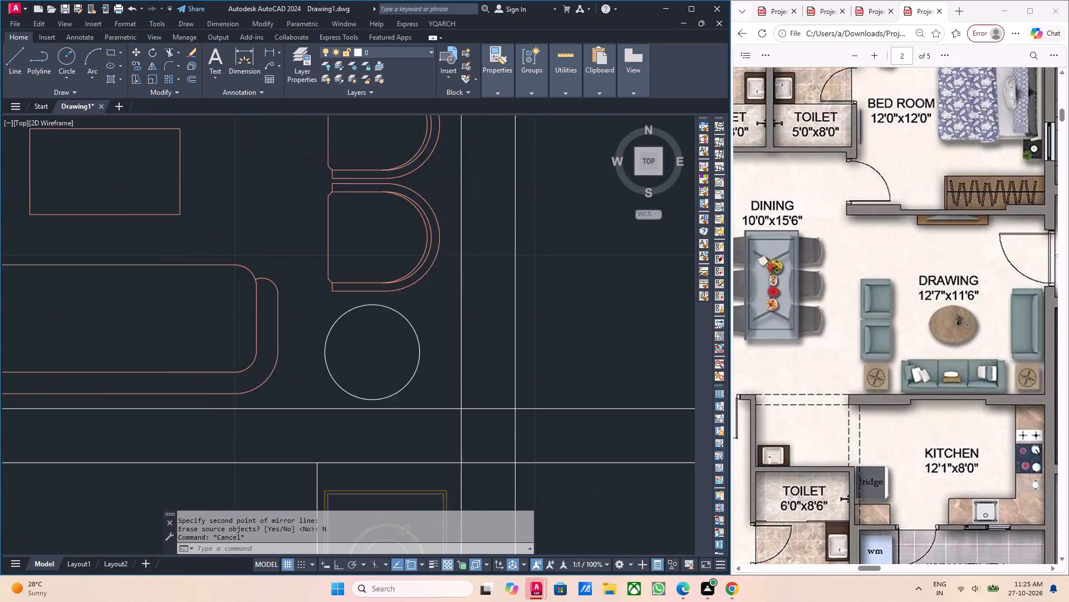
middle_drag(337, 359, 428, 349)
middle_drag(369, 353, 406, 346)
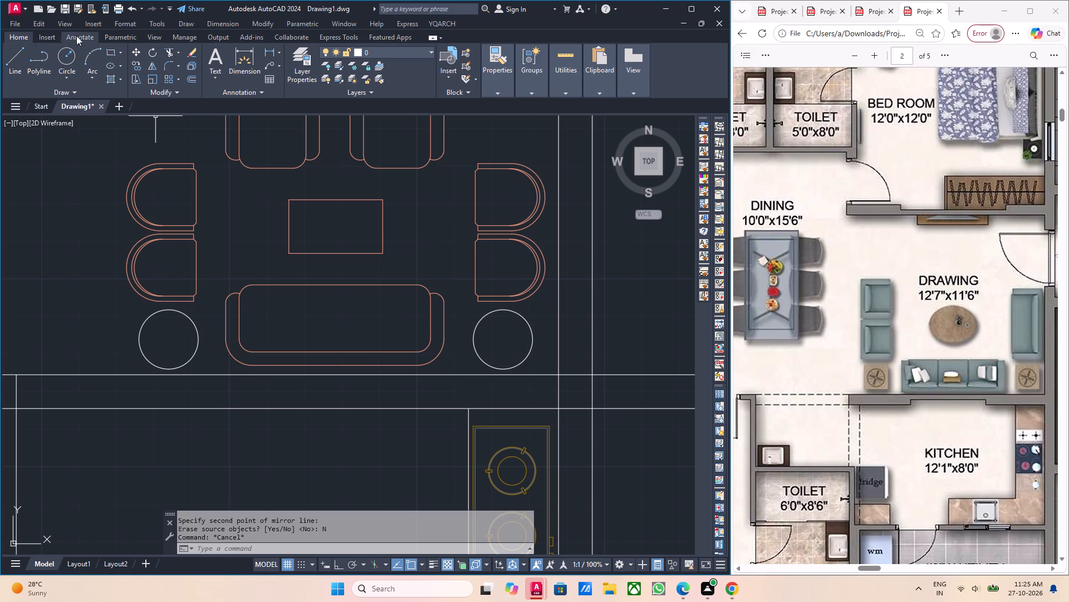
click(111, 50)
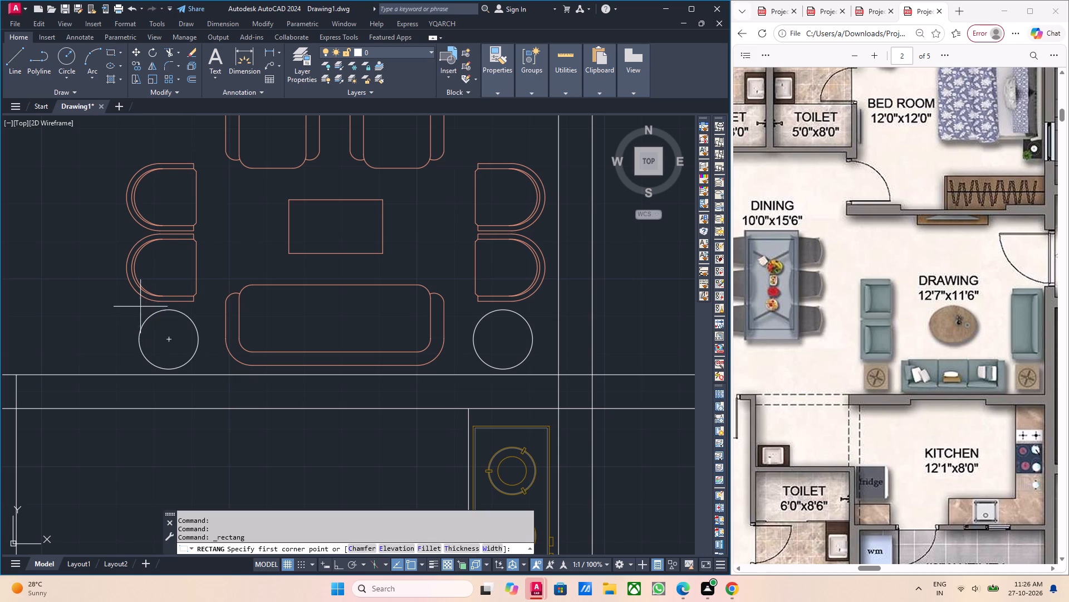
click(134, 303)
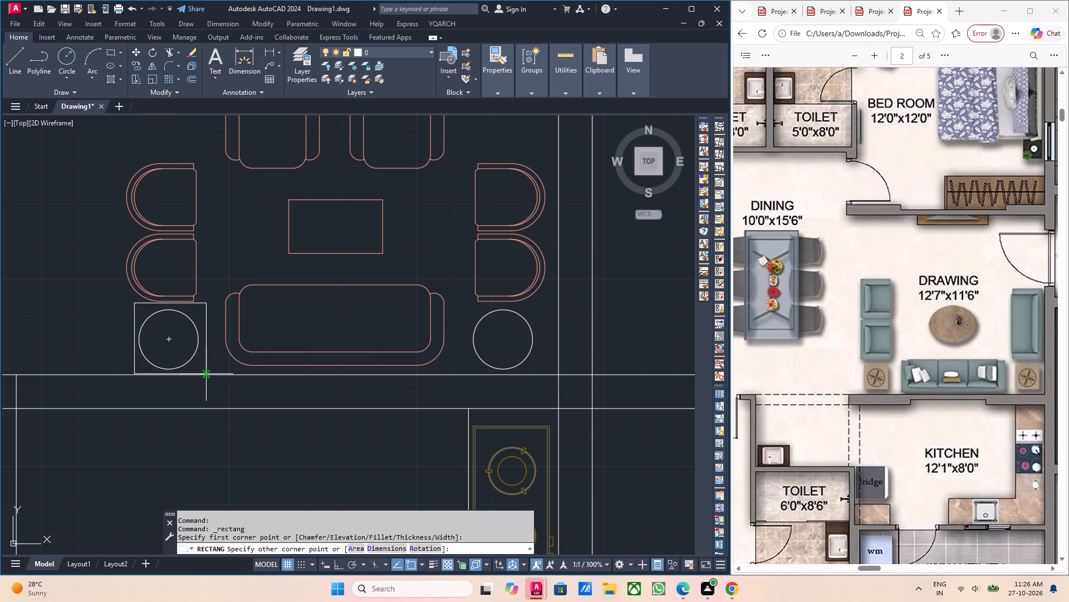
click(206, 374)
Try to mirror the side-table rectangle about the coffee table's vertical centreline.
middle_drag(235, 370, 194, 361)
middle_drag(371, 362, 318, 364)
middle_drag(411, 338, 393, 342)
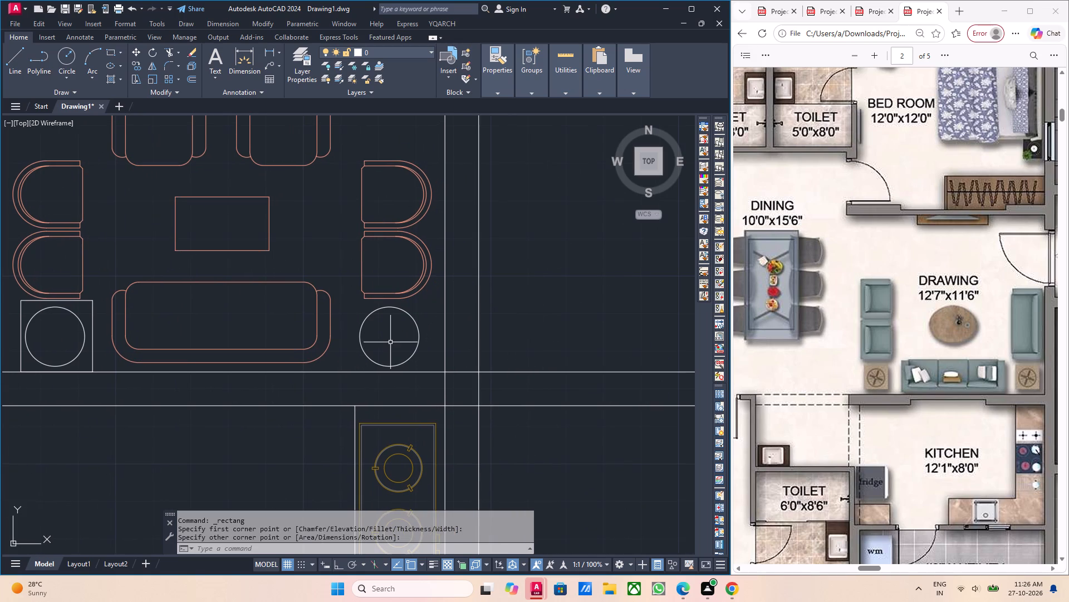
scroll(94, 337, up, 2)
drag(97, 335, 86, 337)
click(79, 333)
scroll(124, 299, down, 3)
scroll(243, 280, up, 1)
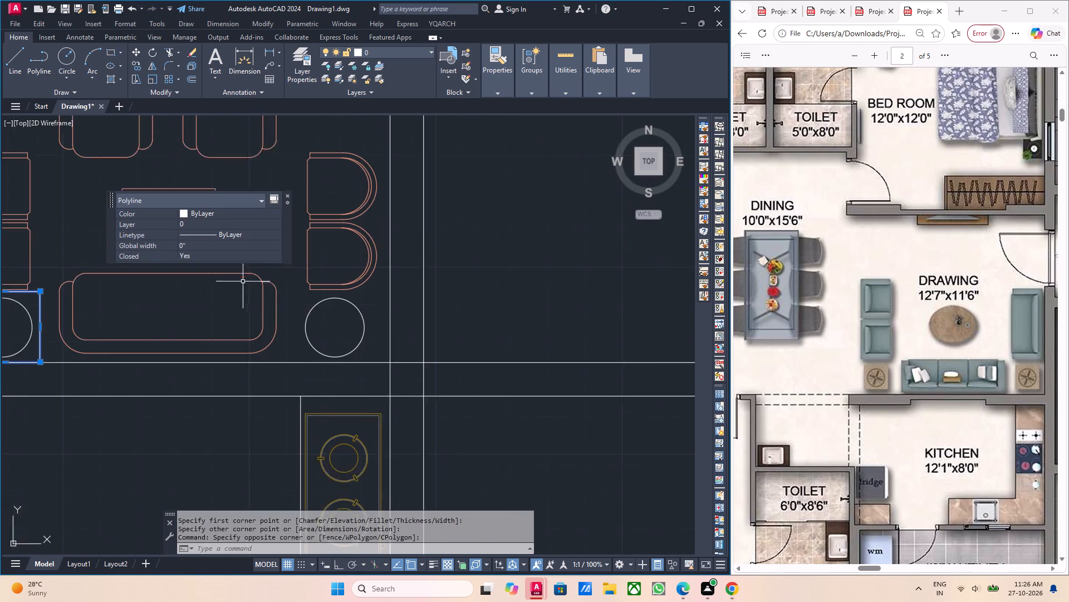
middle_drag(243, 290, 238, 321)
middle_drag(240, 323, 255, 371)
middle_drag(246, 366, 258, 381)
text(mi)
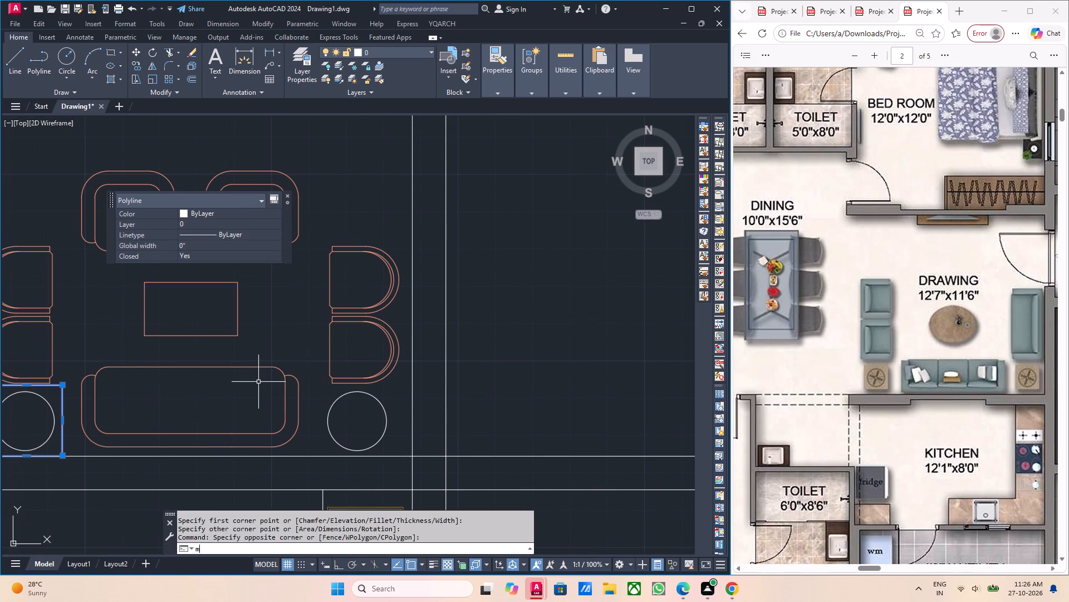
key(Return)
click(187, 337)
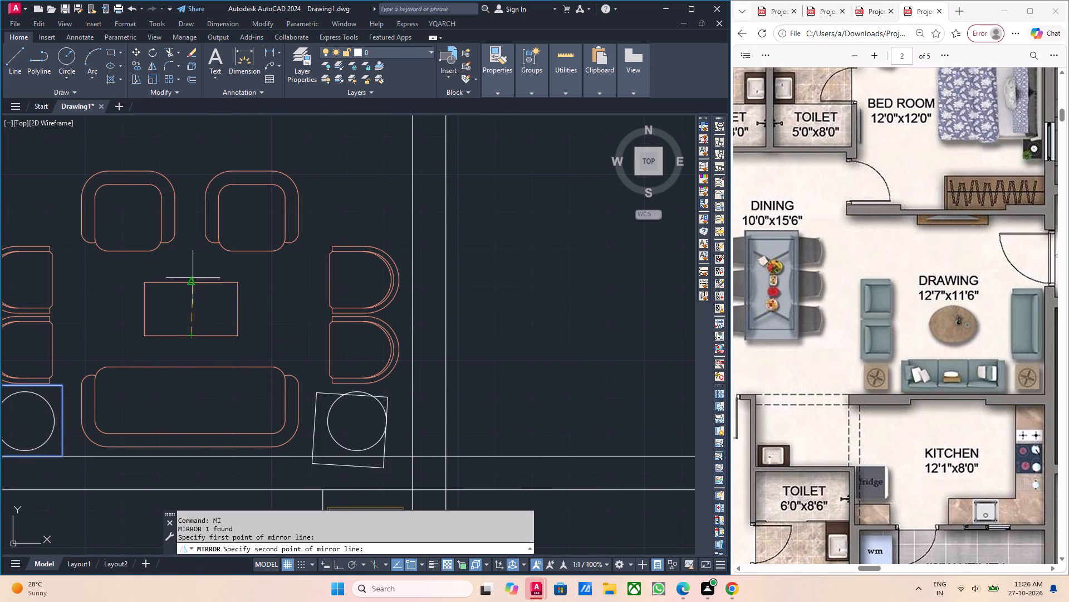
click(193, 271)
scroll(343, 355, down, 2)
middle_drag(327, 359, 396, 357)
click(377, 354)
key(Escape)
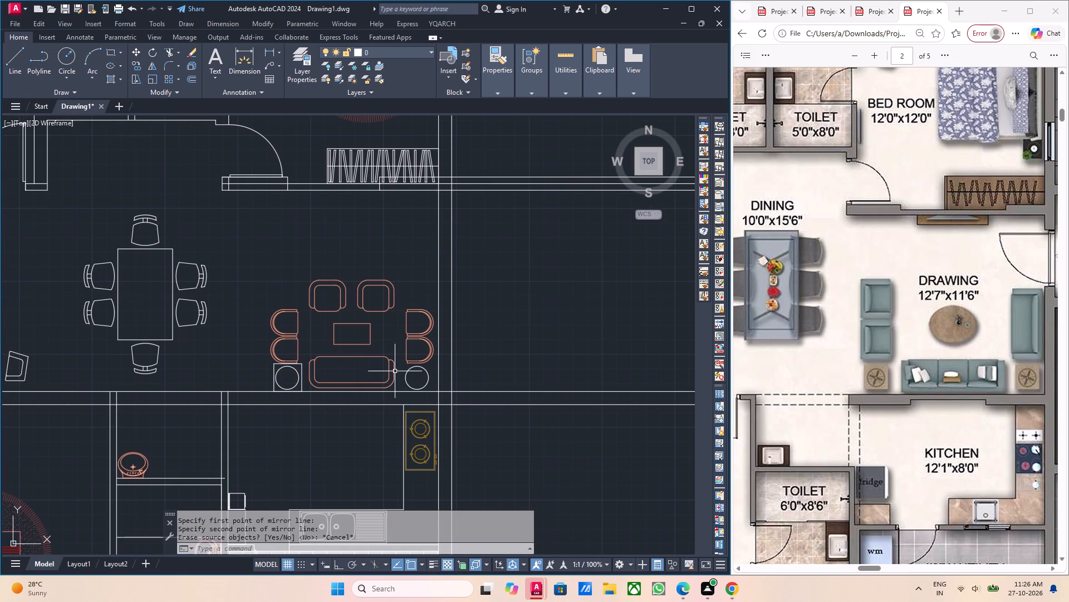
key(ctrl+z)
Mirror the side-table rectangle about the coffee table's vertical centreline around the other side-table circle, keeping the original.
scroll(280, 395, down, 2)
middle_drag(204, 394, 345, 377)
scroll(342, 377, up, 4)
middle_drag(300, 398, 301, 367)
click(312, 367)
click(273, 367)
middle_drag(300, 377, 298, 378)
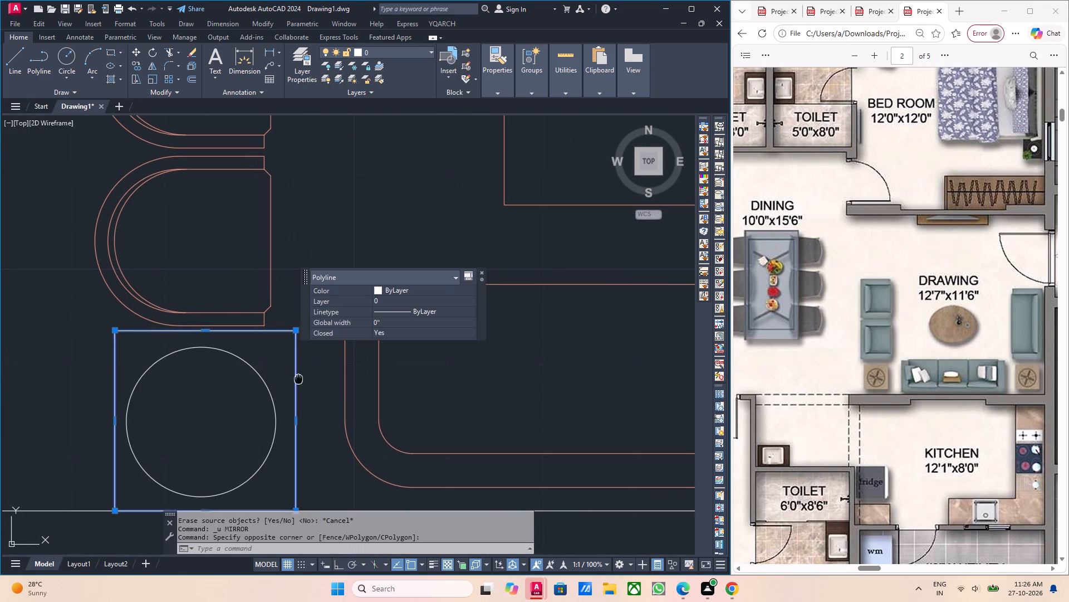
middle_drag(298, 378, 271, 374)
scroll(296, 395, down, 2)
middle_drag(357, 385, 309, 412)
middle_drag(374, 403, 311, 410)
middle_drag(377, 414, 366, 418)
middle_drag(328, 391, 335, 405)
scroll(159, 429, up, 1)
middle_drag(351, 397, 271, 411)
middle_drag(318, 409, 316, 422)
text(mi)
key(Return)
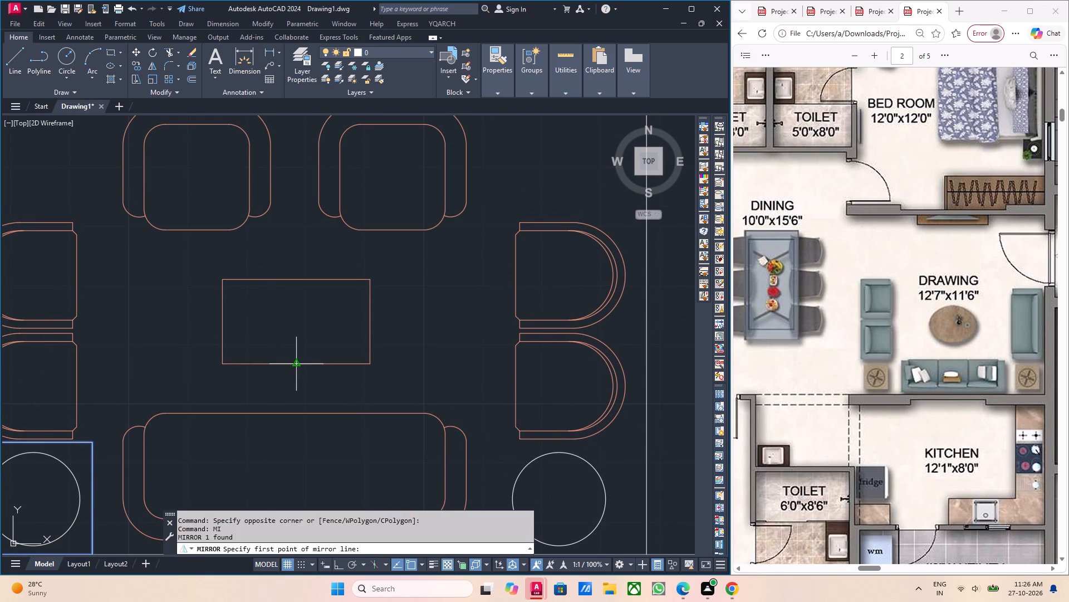
click(296, 365)
click(300, 326)
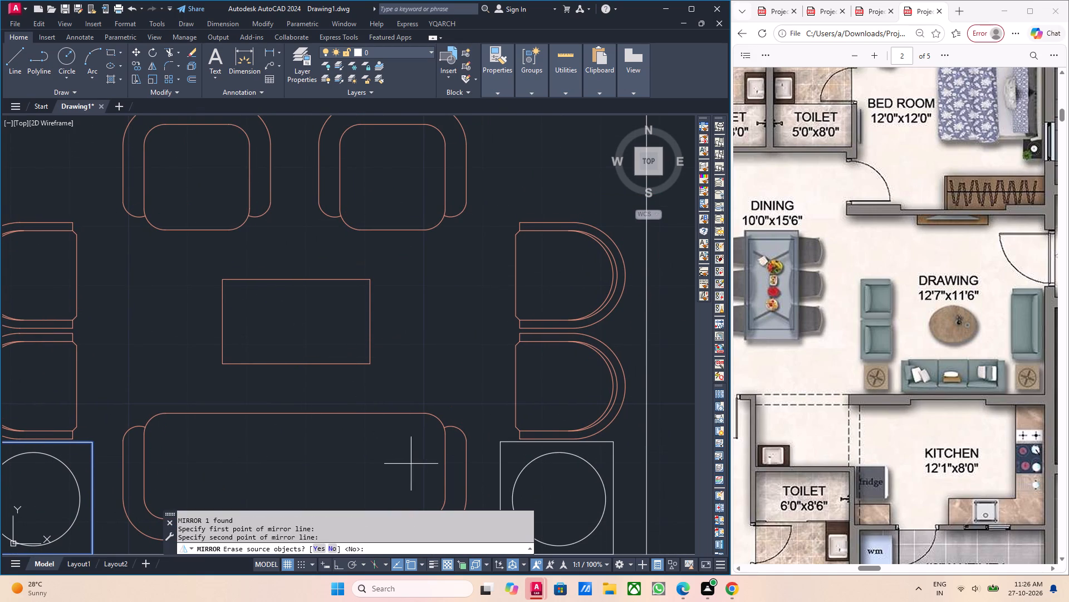
click(328, 548)
scroll(345, 452, down, 3)
middle_drag(322, 454, 356, 439)
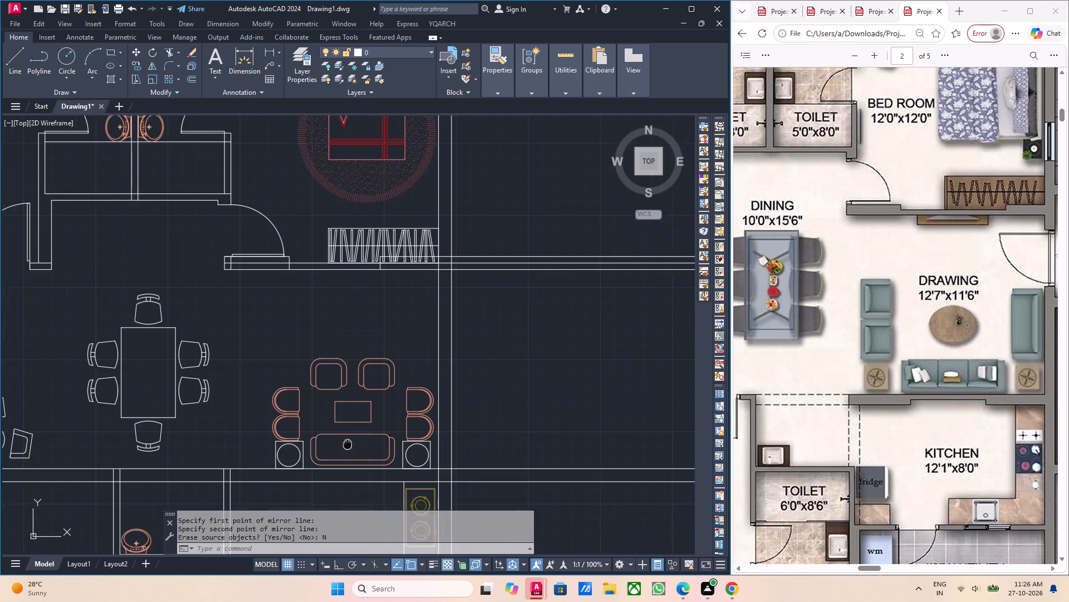
middle_drag(356, 439, 359, 438)
scroll(364, 436, up, 1)
middle_drag(365, 436, 366, 381)
key(Escape)
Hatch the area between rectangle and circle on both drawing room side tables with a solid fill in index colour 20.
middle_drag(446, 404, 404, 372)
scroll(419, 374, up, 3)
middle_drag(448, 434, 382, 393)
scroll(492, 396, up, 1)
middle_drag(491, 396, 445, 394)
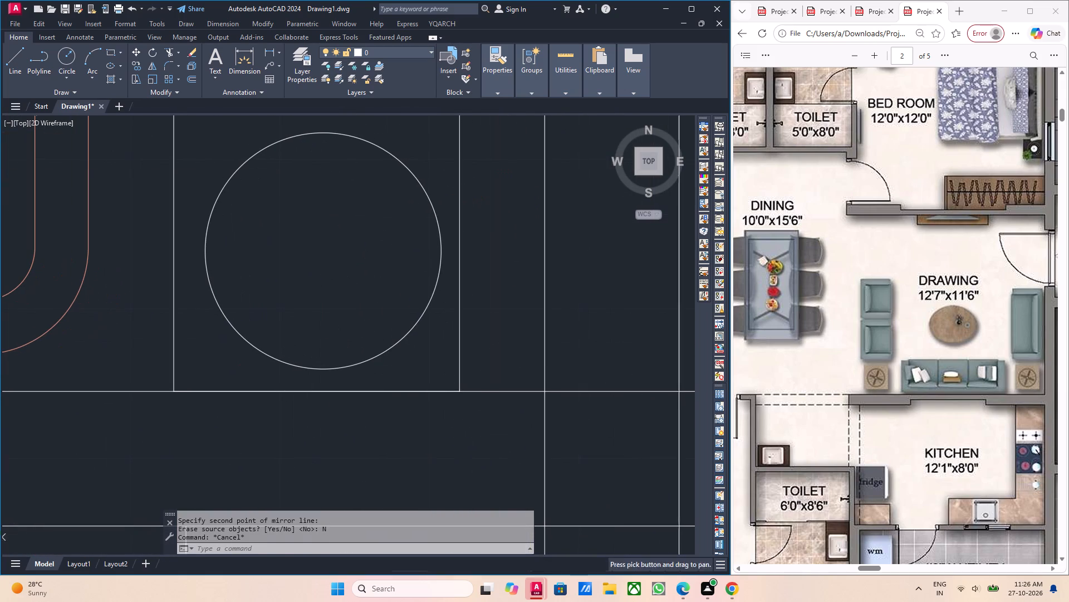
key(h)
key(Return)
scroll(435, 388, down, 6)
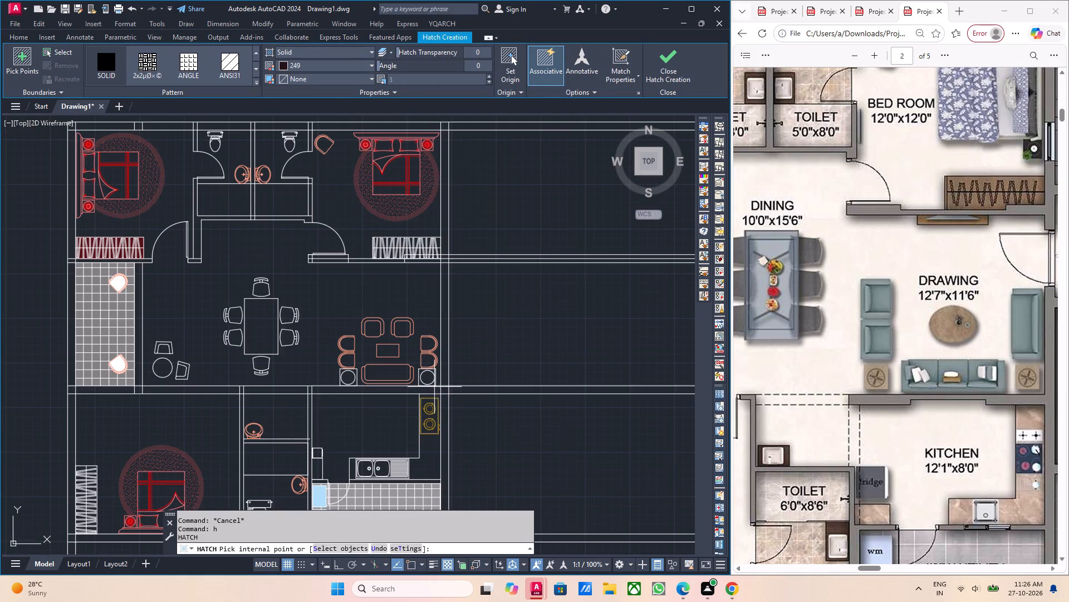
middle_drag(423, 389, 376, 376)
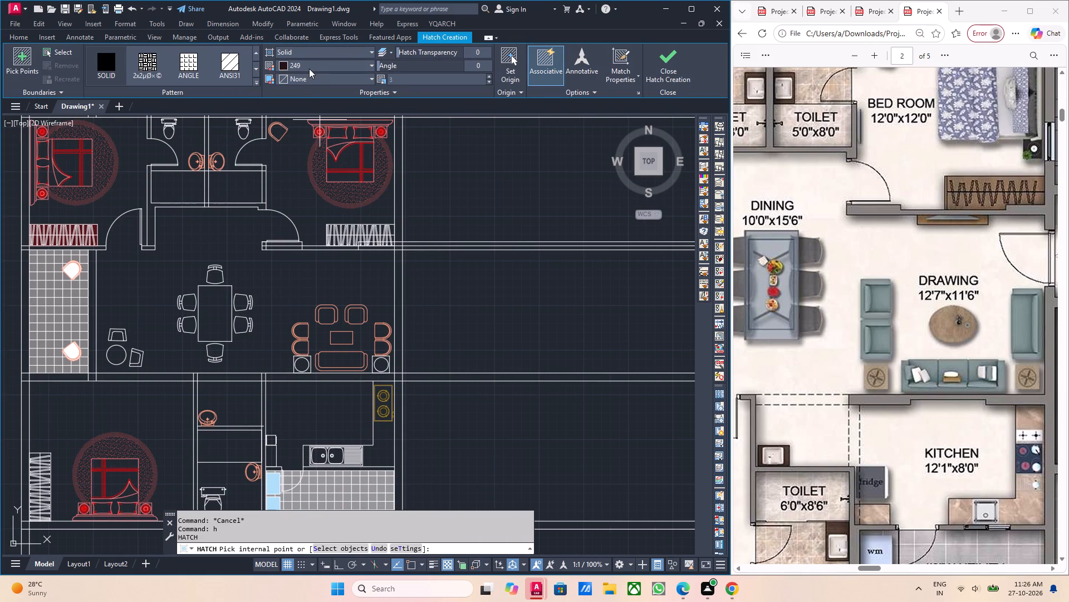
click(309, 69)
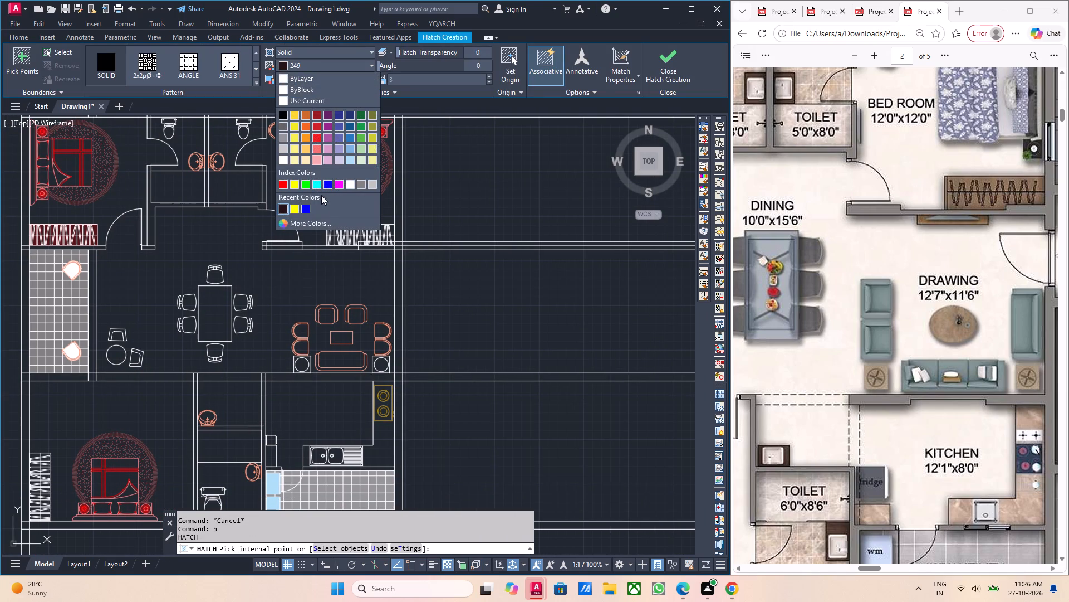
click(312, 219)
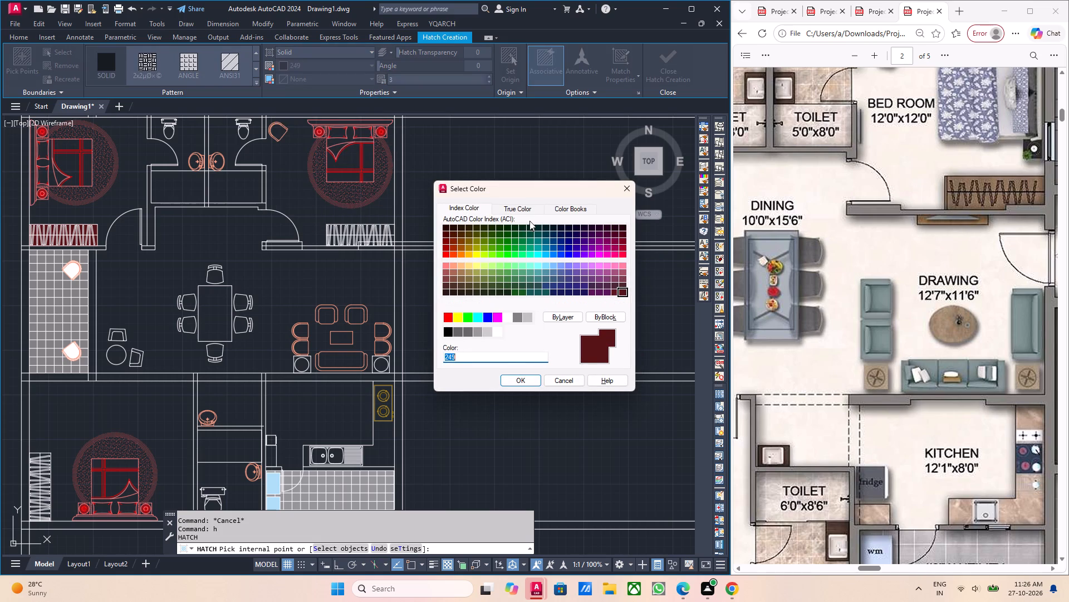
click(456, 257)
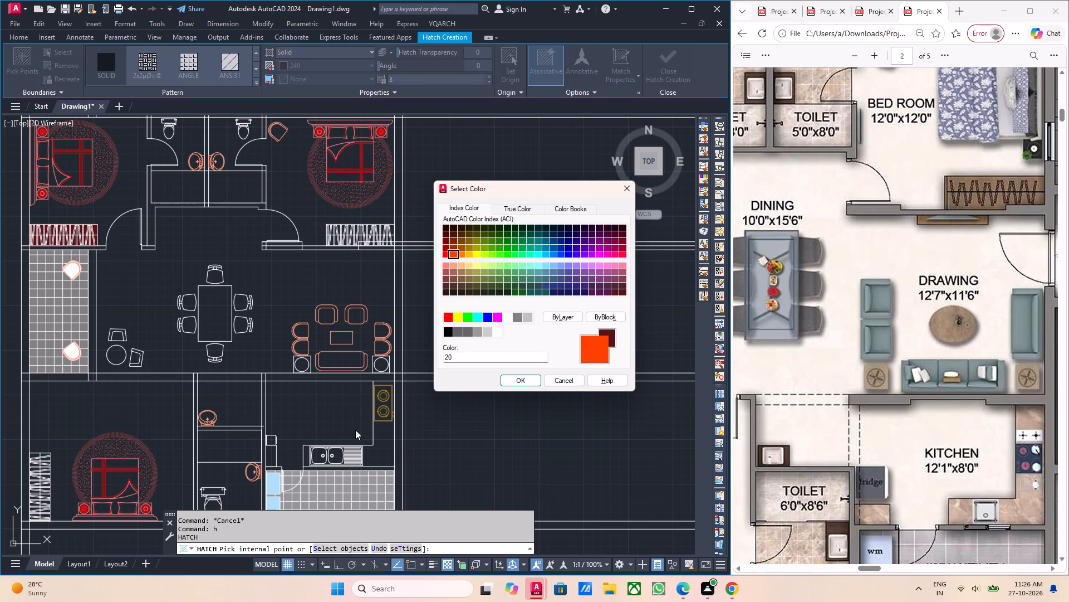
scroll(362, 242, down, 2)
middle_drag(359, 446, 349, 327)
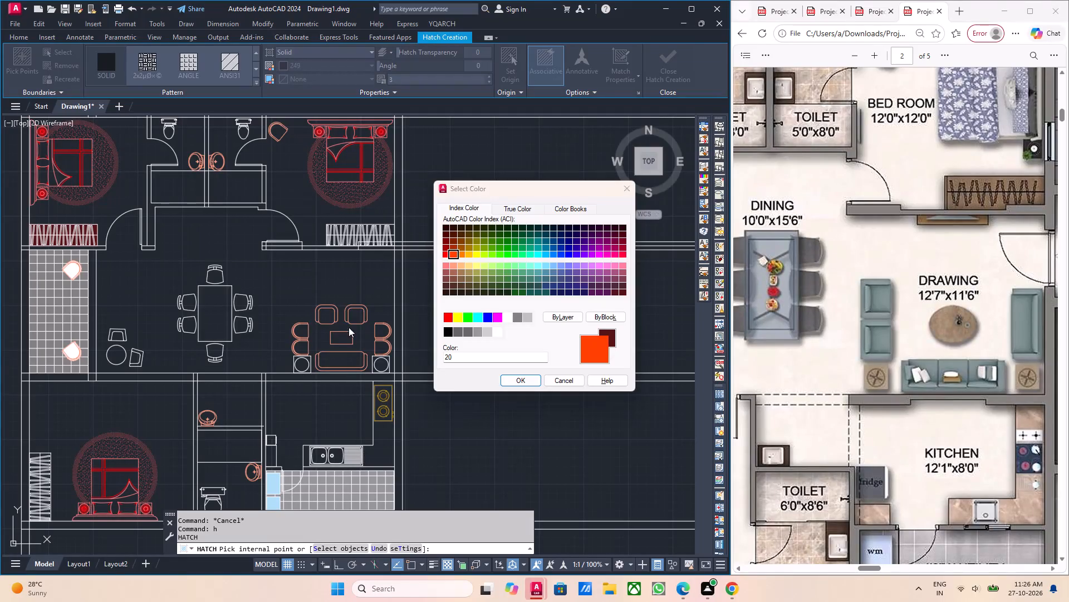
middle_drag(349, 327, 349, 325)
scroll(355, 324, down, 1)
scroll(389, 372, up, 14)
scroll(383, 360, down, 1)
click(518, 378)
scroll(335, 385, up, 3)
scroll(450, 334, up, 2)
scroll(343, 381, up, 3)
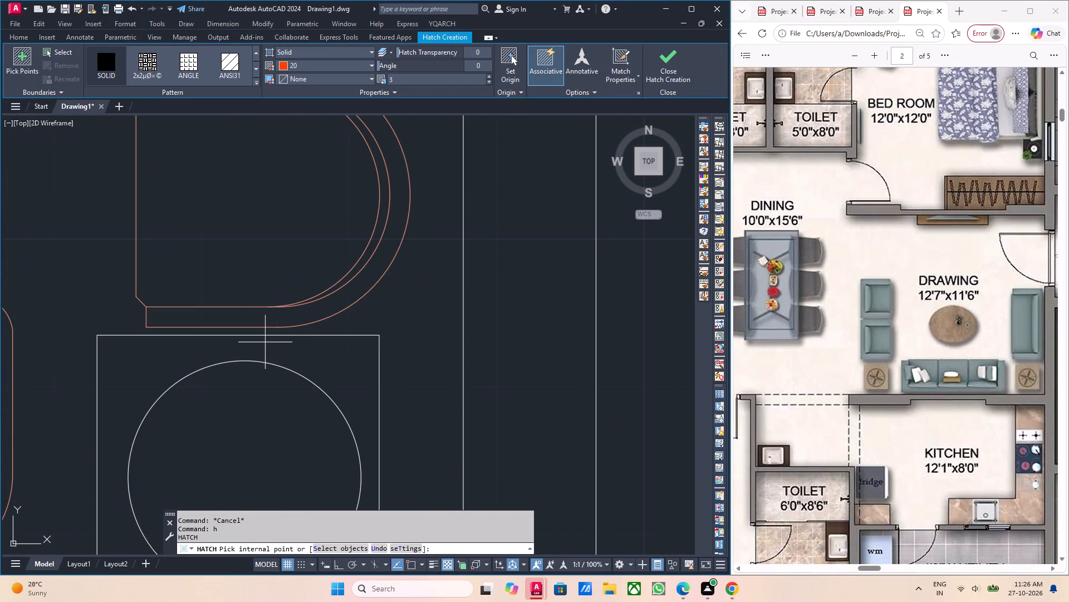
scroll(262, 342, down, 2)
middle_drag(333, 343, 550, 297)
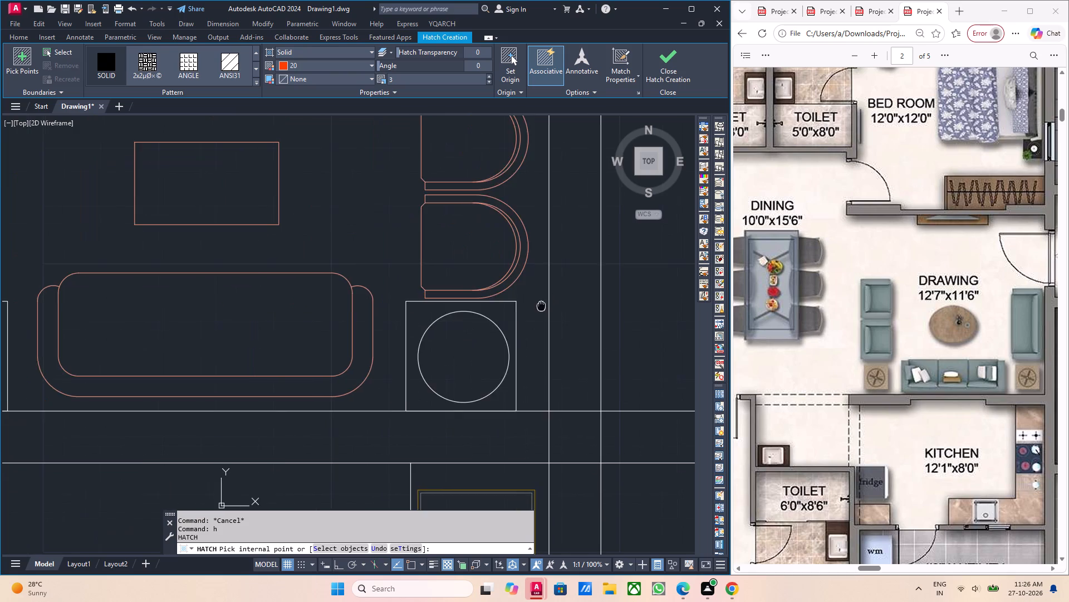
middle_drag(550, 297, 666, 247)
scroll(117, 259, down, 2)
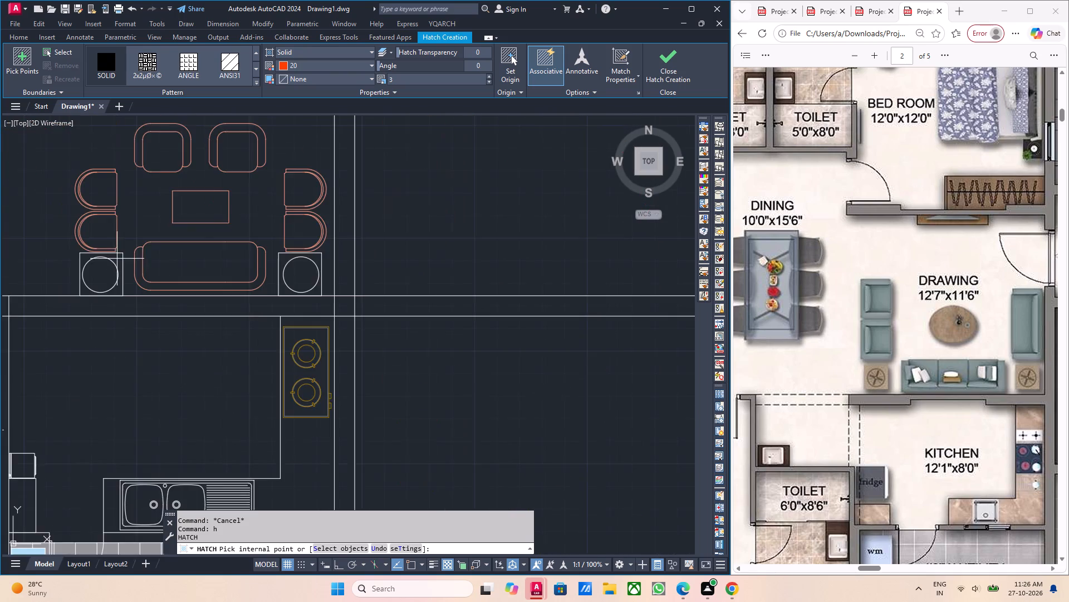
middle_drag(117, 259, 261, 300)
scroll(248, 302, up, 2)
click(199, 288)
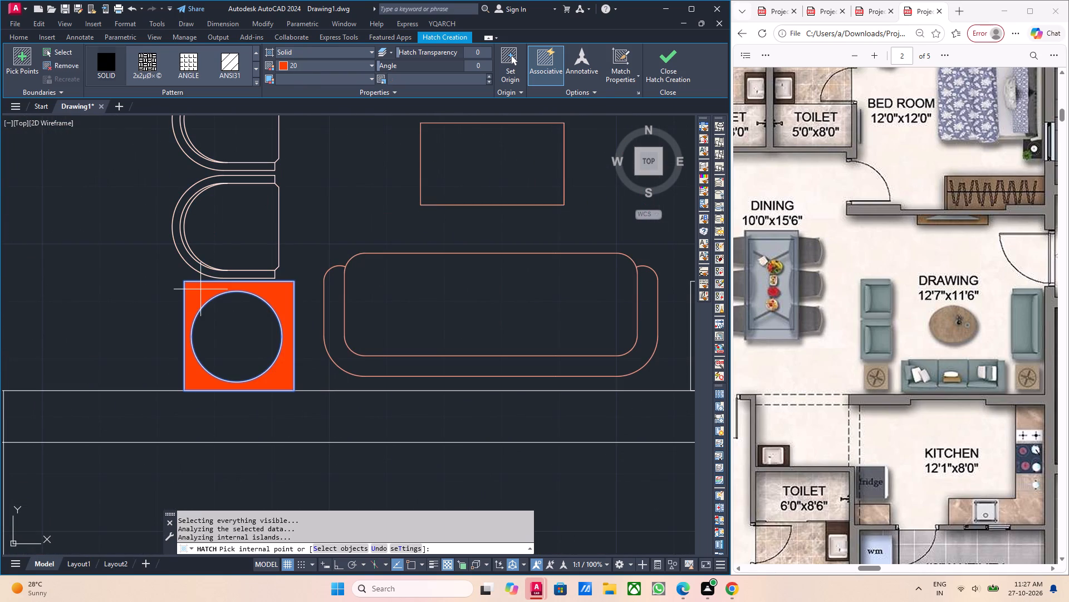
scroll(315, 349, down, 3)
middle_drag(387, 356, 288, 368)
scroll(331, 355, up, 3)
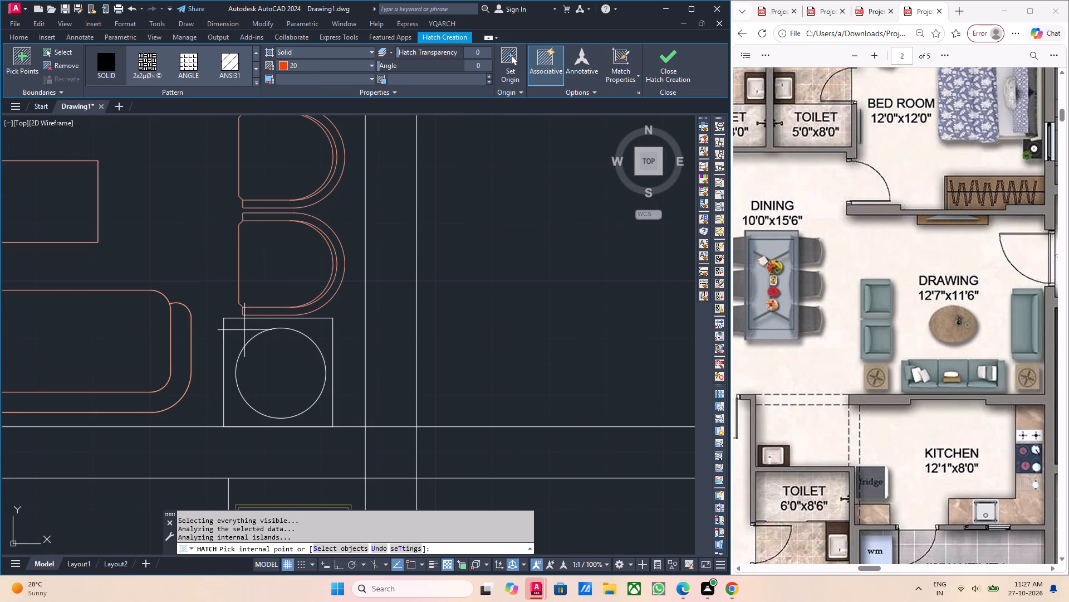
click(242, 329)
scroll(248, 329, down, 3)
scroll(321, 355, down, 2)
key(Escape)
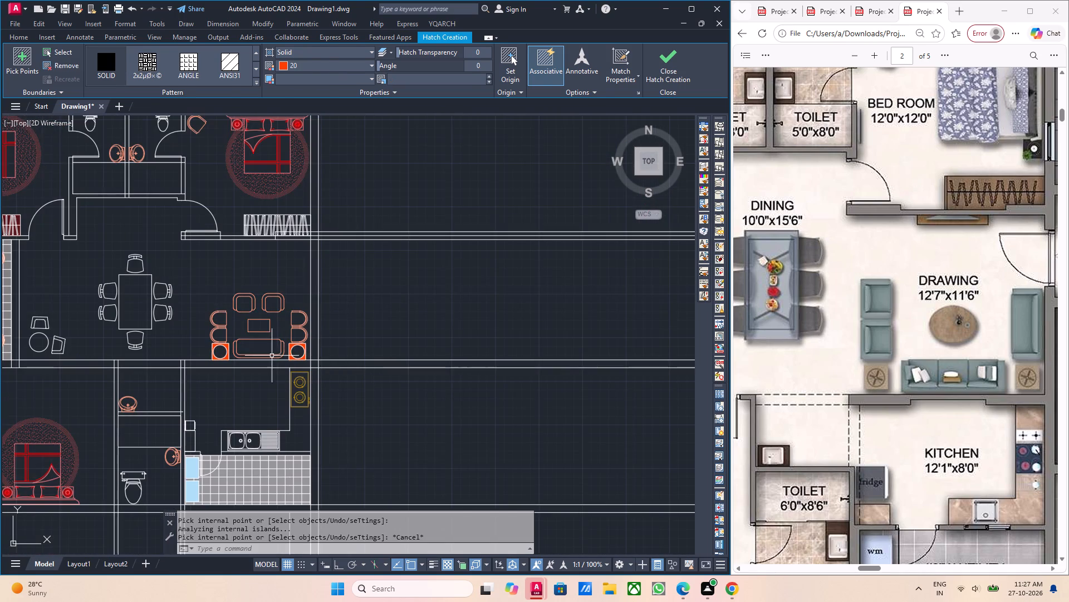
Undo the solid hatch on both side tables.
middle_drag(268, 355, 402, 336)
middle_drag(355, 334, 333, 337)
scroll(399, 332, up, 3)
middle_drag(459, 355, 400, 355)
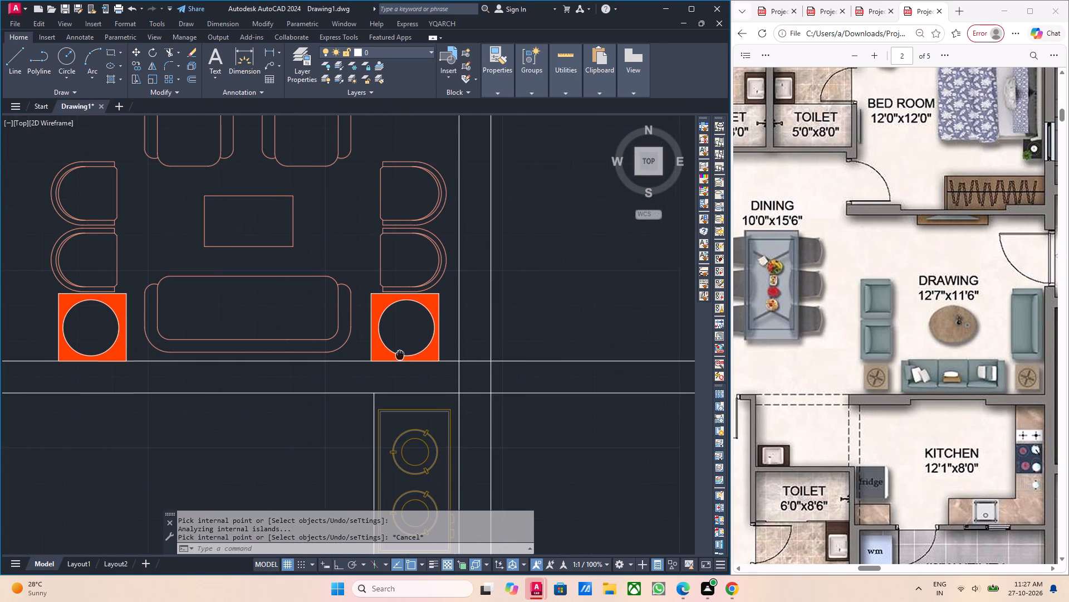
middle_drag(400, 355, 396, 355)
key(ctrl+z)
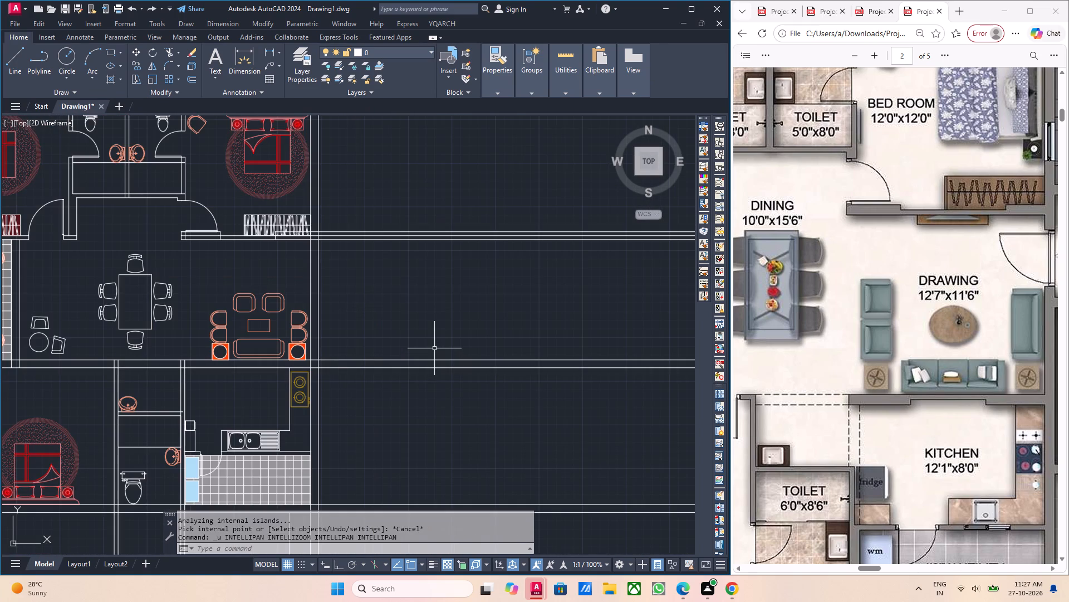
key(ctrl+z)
Nudge the square outline of the east drawing room side table slightly east, towards the outer wall.
scroll(434, 348, down, 3)
middle_drag(437, 356, 431, 378)
key(Escape)
scroll(404, 346, up, 2)
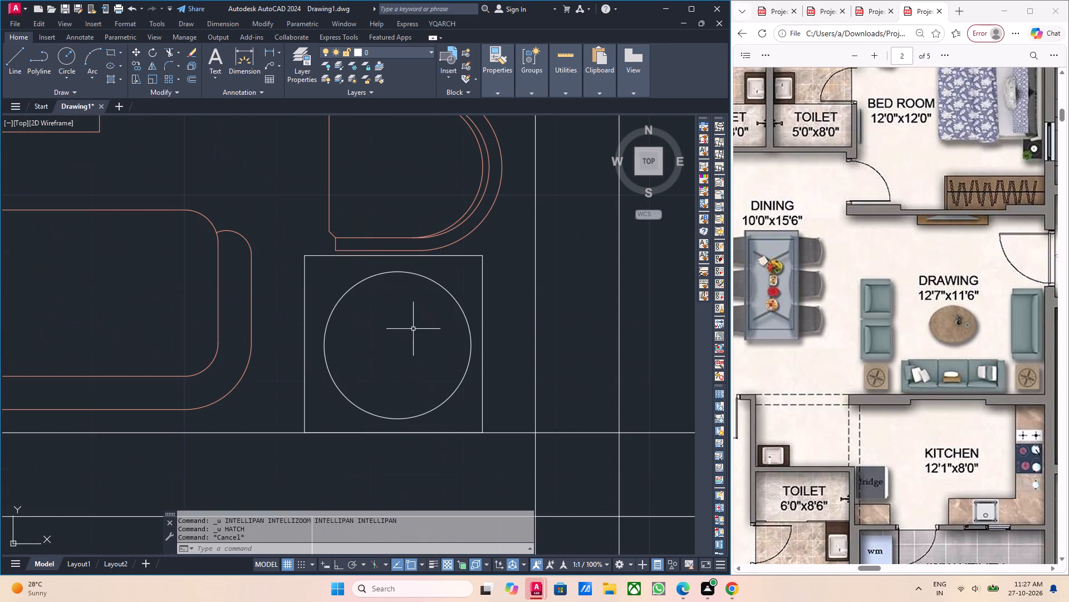
click(392, 273)
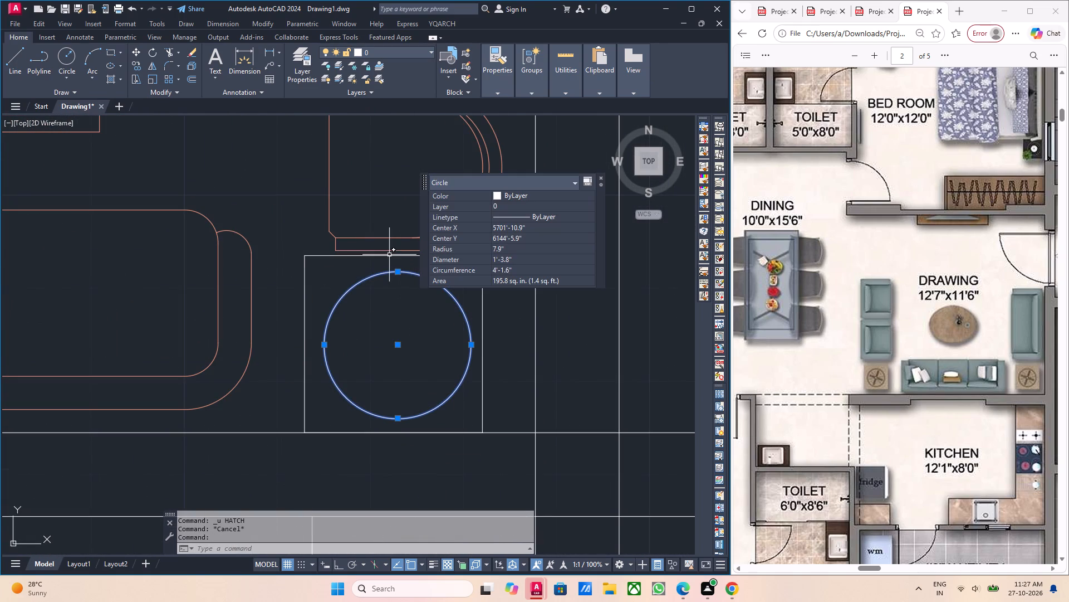
click(390, 256)
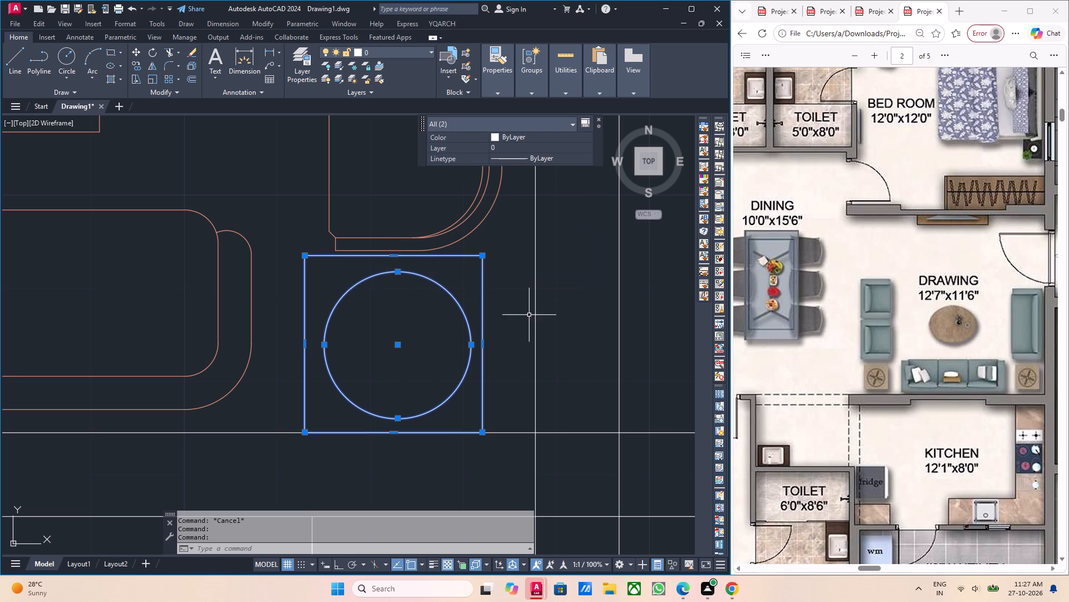
key(Escape)
click(484, 293)
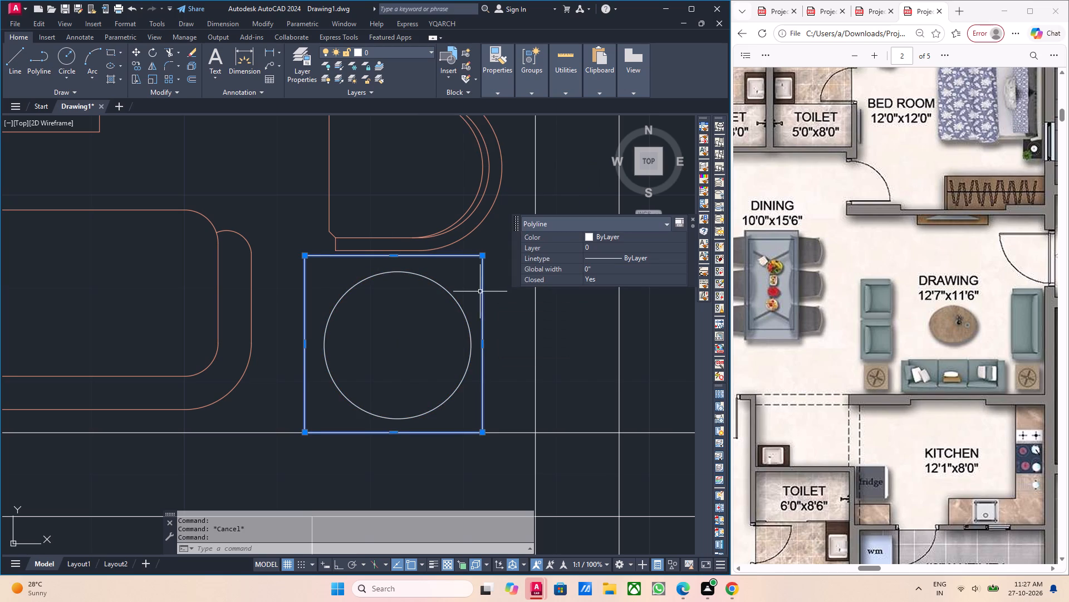
key(ctrl+Left)
key(ctrl+Left)
key(ctrl+Right)
key(ctrl+Right)
key(ctrl+Right)
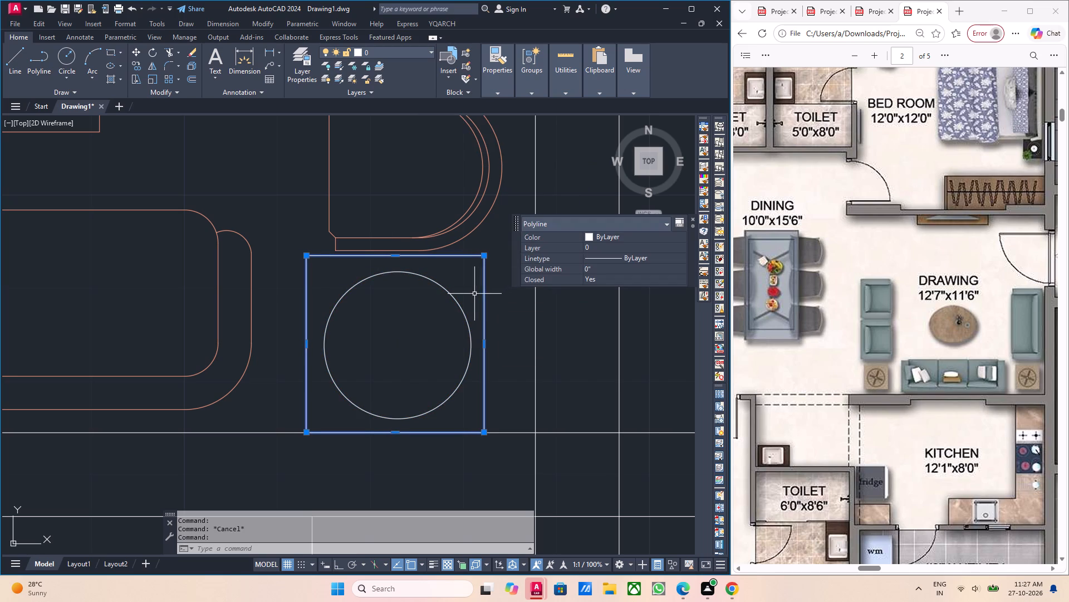
key(ctrl+Right)
key(ctrl+Right)
key(ctrl+Right)
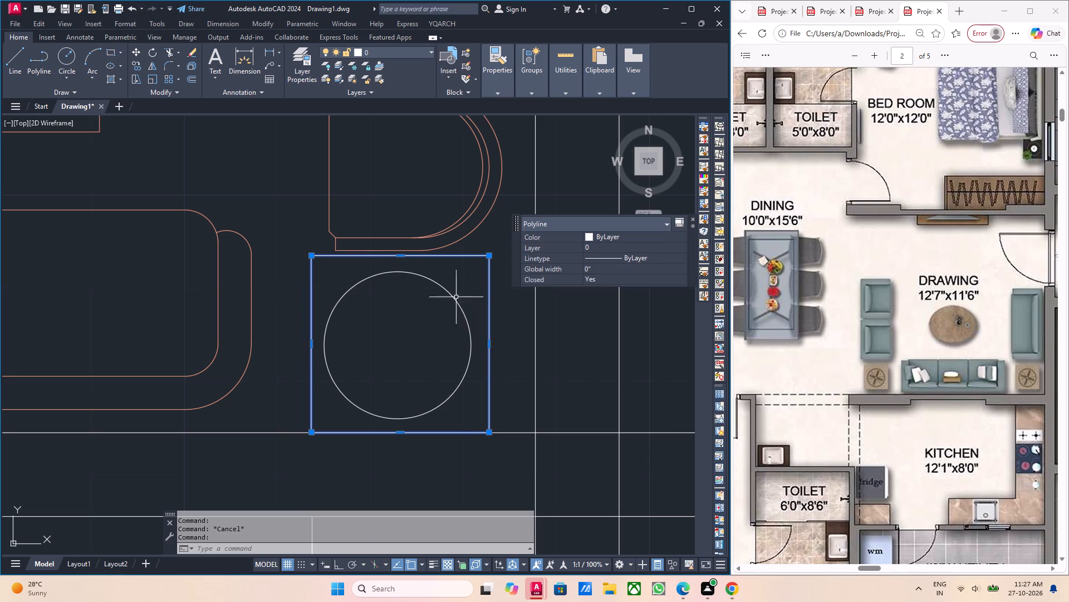
scroll(443, 353, down, 4)
key(Escape)
Draw a vertical guide line through the east side table from the midpoint of the square's bottom edge.
middle_drag(390, 356, 418, 353)
scroll(462, 349, up, 1)
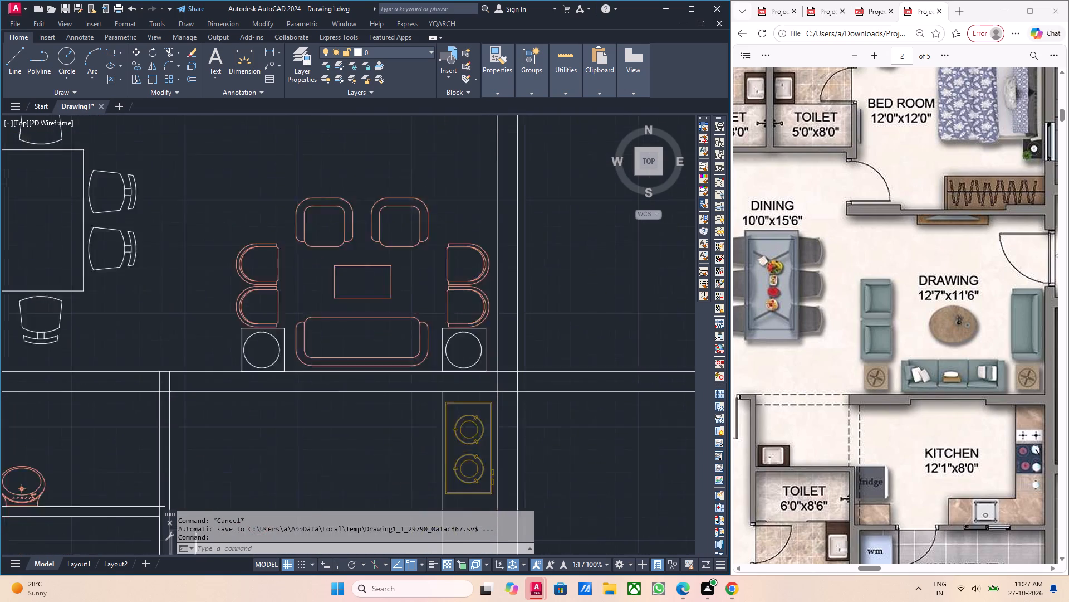
scroll(462, 349, up, 2)
scroll(422, 347, down, 2)
middle_drag(445, 351, 442, 358)
middle_drag(445, 373, 439, 373)
key(l)
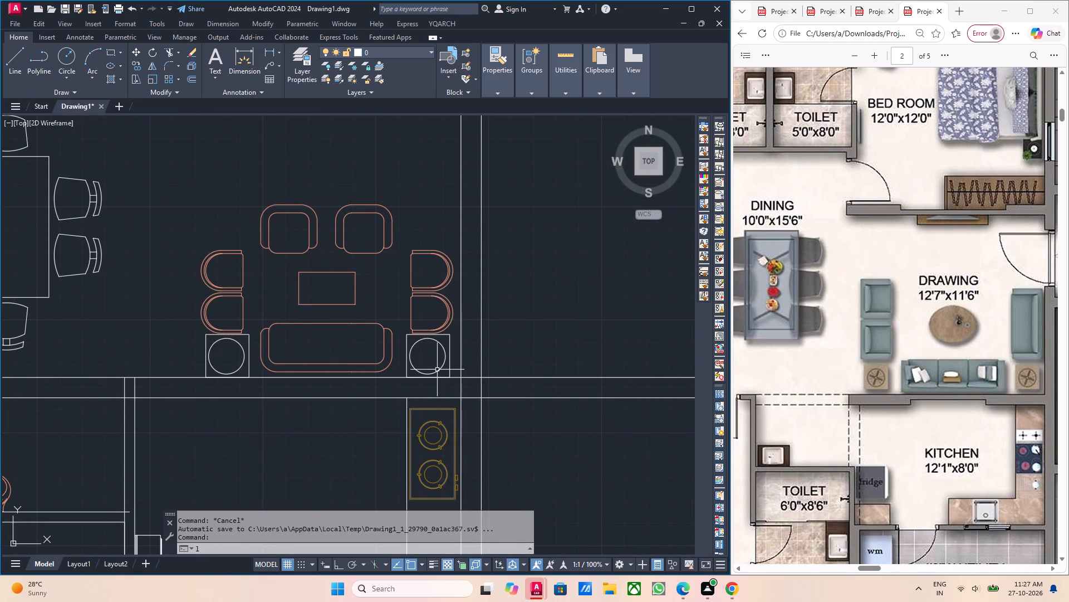
key(Return)
scroll(435, 375, up, 2)
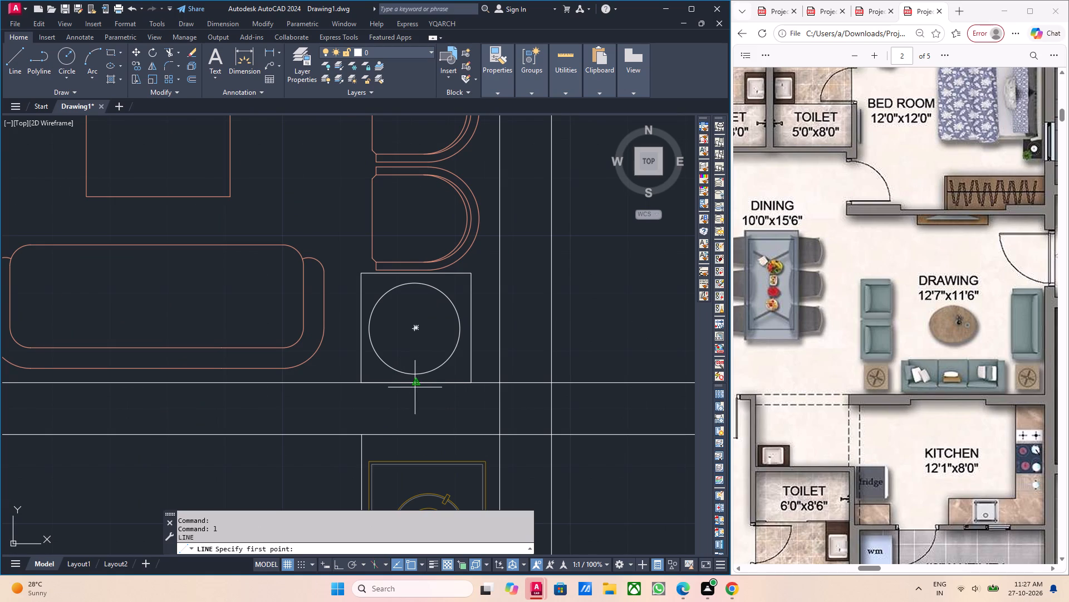
click(416, 381)
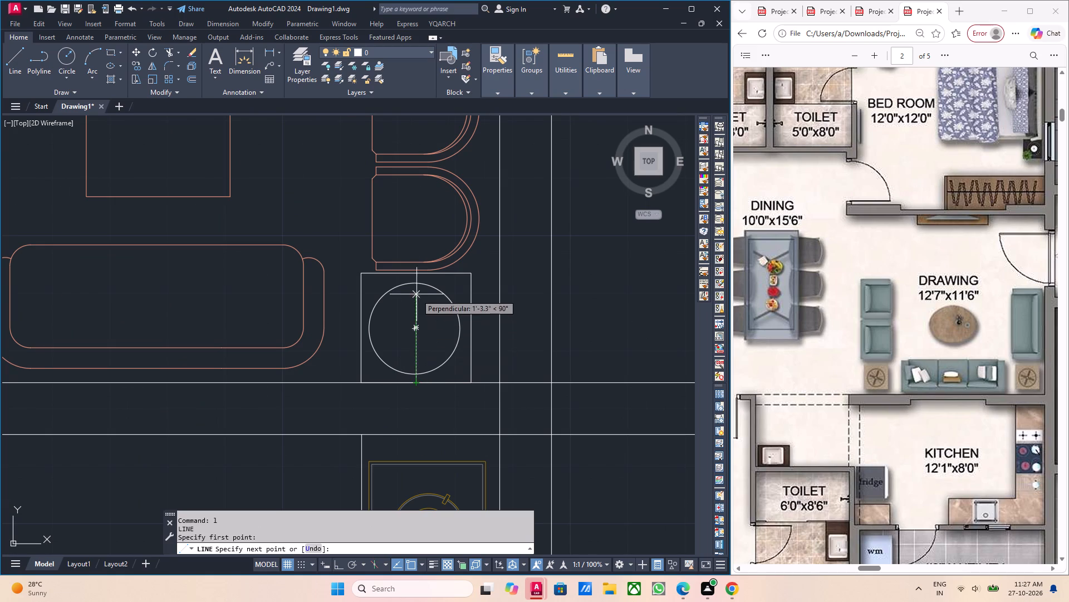
click(415, 269)
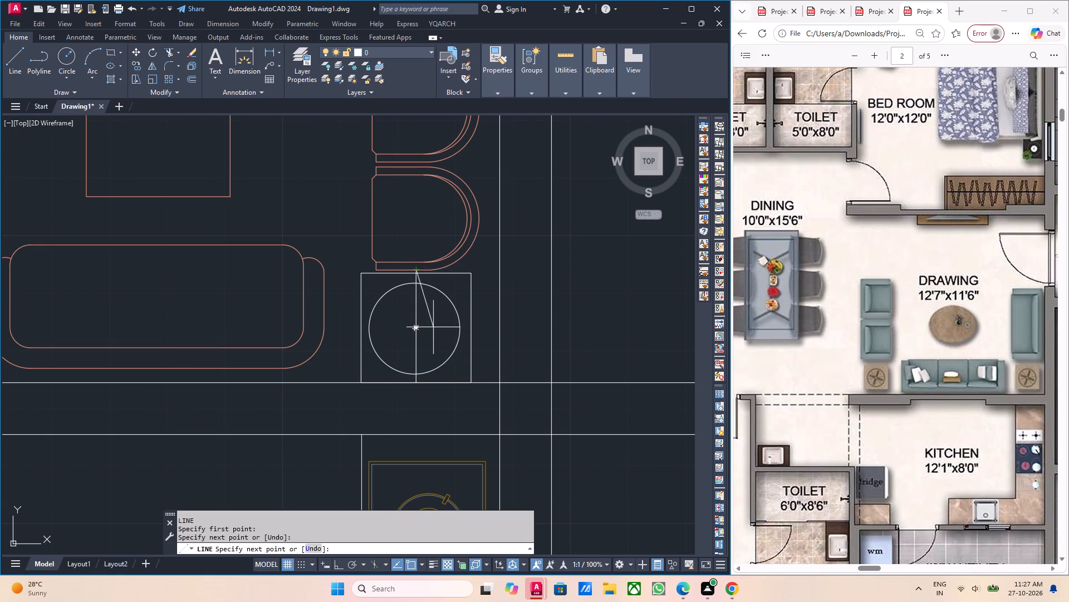
key(Escape)
Move the east side table's circle by its centre onto the vertical guide line.
click(472, 308)
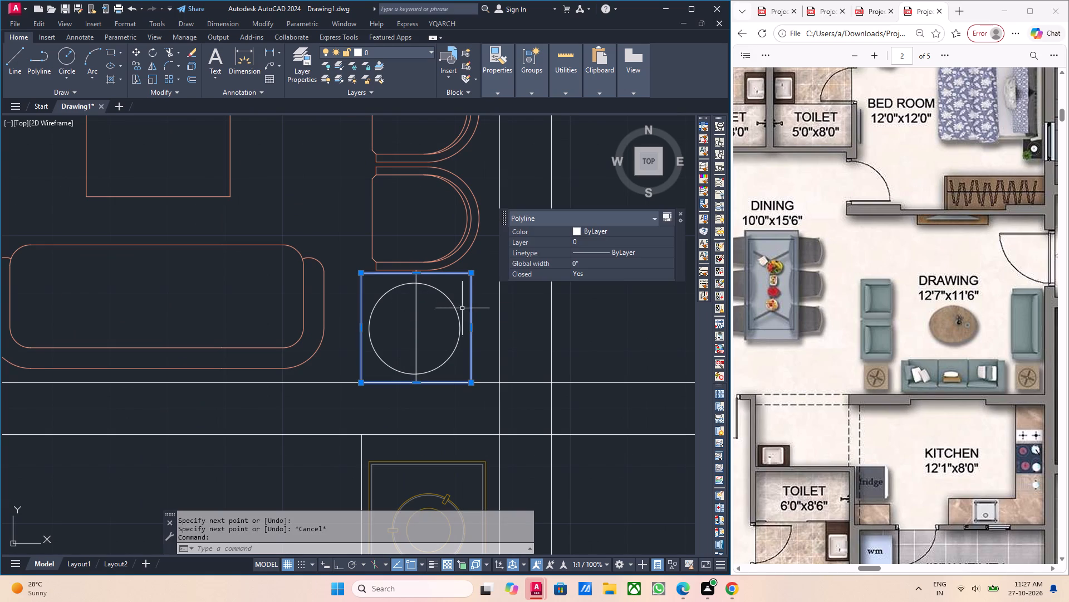
key(Escape)
click(460, 330)
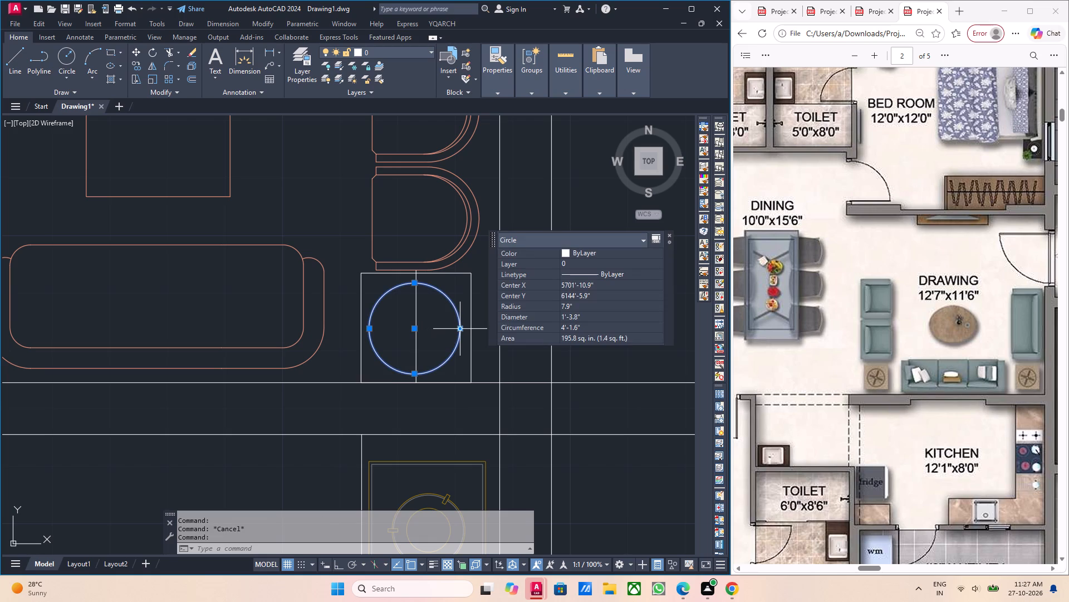
scroll(408, 336, up, 2)
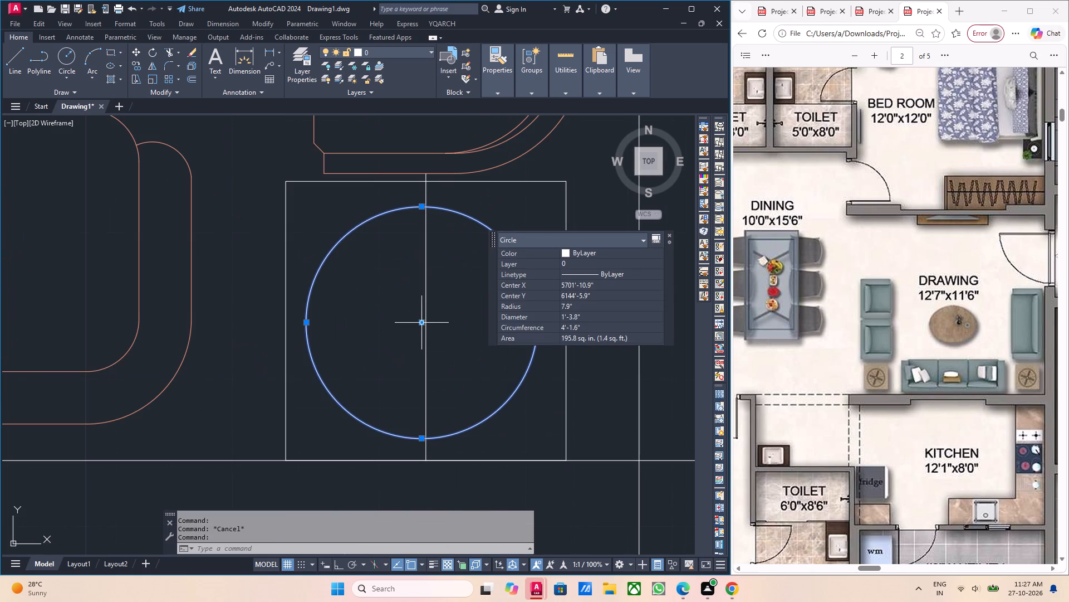
click(423, 322)
click(428, 324)
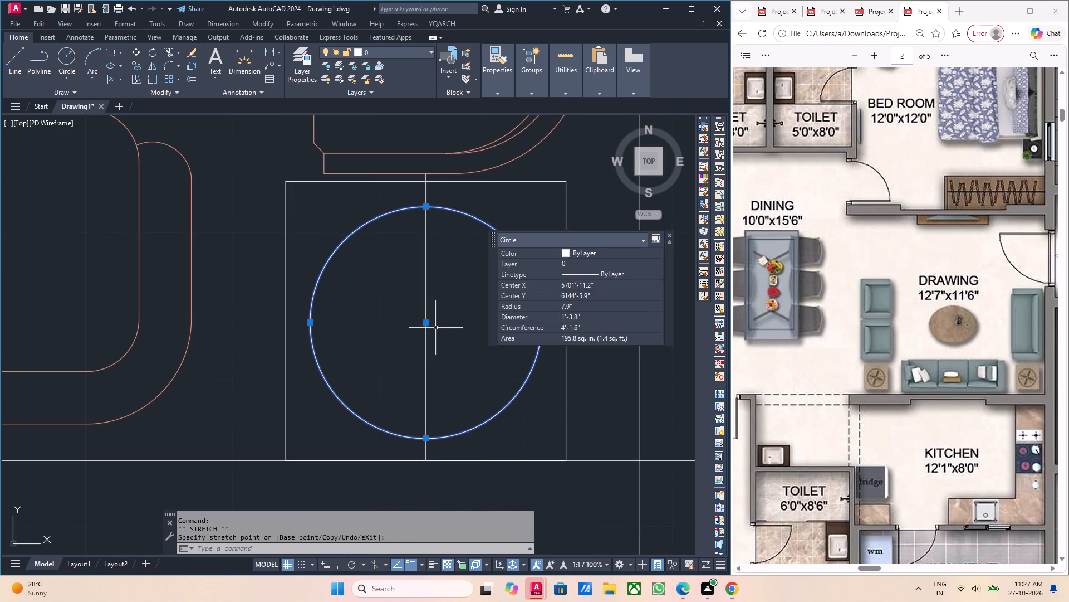
key(Escape)
Draw a vertical guide line between the bottom and top edge midpoints of the west side table's square.
scroll(437, 328, down, 4)
middle_drag(385, 336, 468, 331)
middle_drag(342, 326, 393, 317)
scroll(379, 319, up, 3)
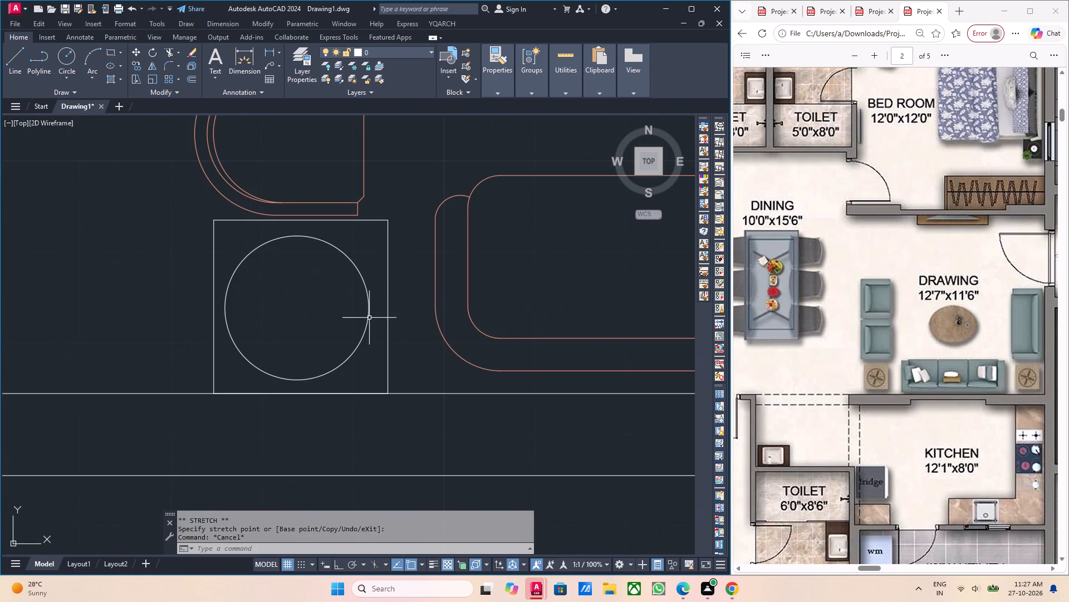
key(l)
key(Return)
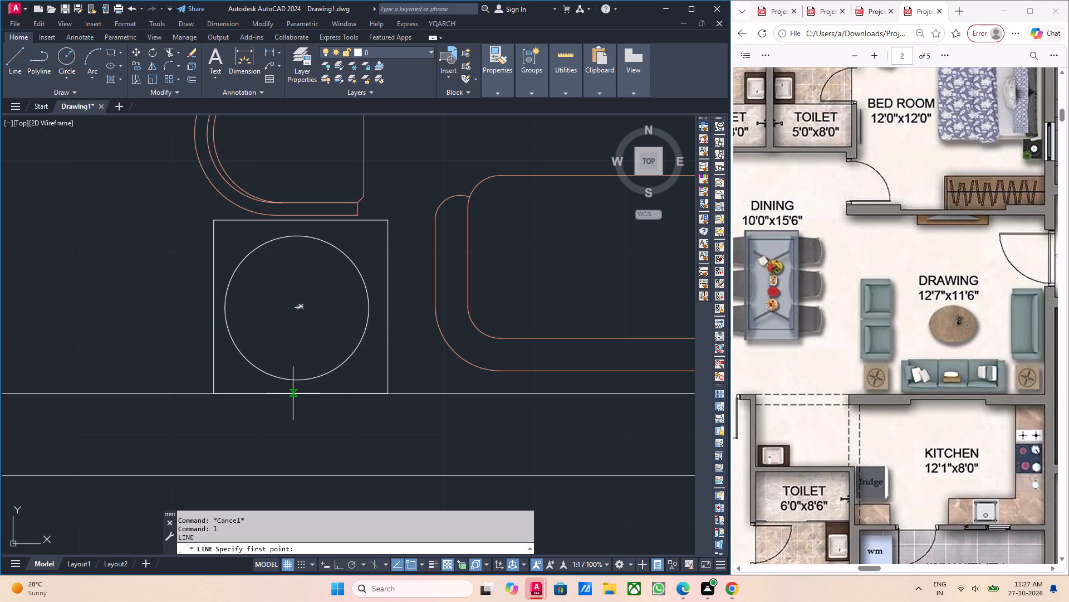
click(298, 392)
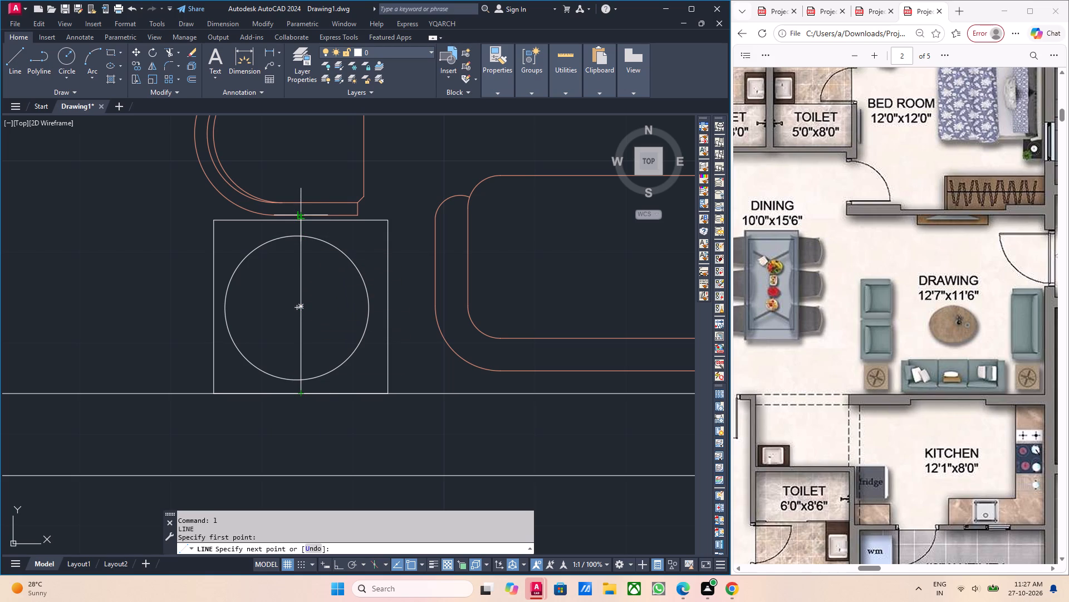
click(303, 221)
key(Escape)
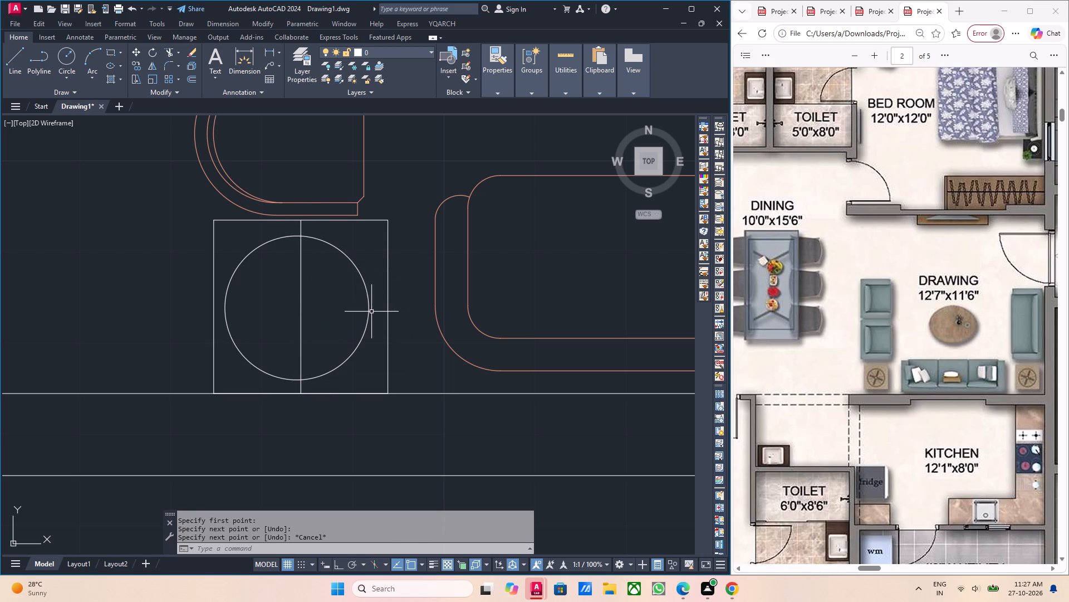
Move the west side table's circle by its centre onto the vertical guide line.
click(371, 311)
click(357, 305)
scroll(293, 317, up, 3)
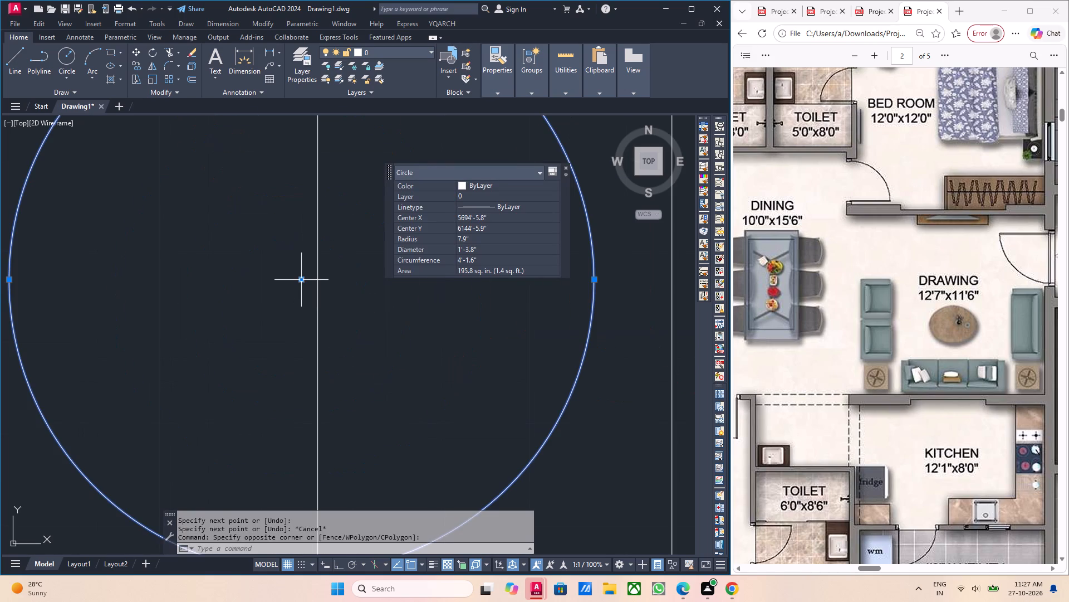
click(301, 278)
click(316, 279)
key(Escape)
scroll(330, 282, down, 2)
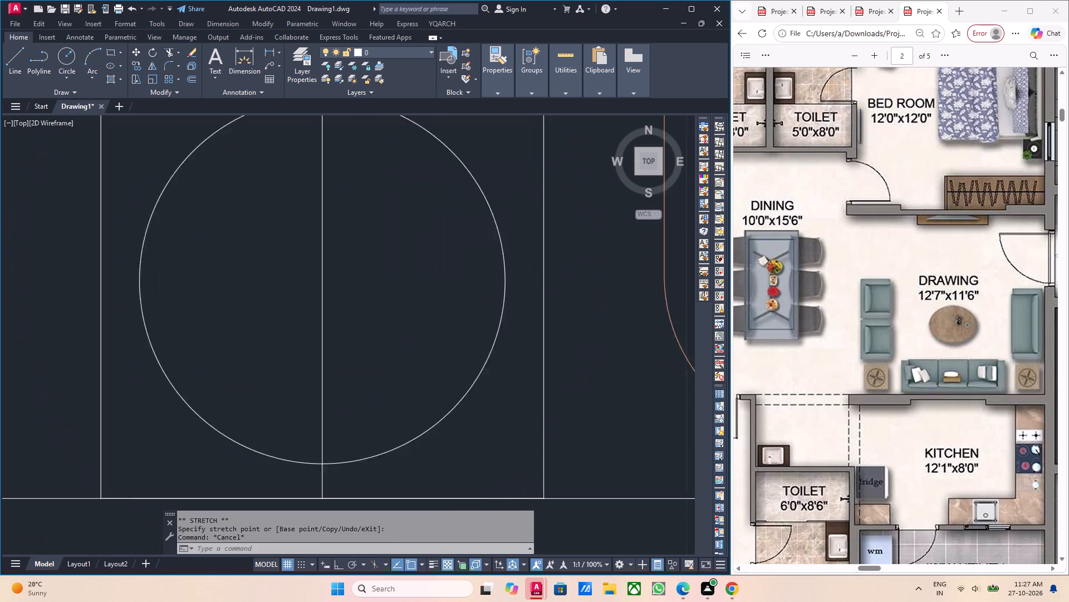
Erase the vertical guide lines from both drawing room side tables.
scroll(330, 282, down, 4)
middle_drag(344, 296, 340, 304)
key(Escape)
scroll(335, 298, up, 4)
drag(316, 294, 288, 294)
click(231, 279)
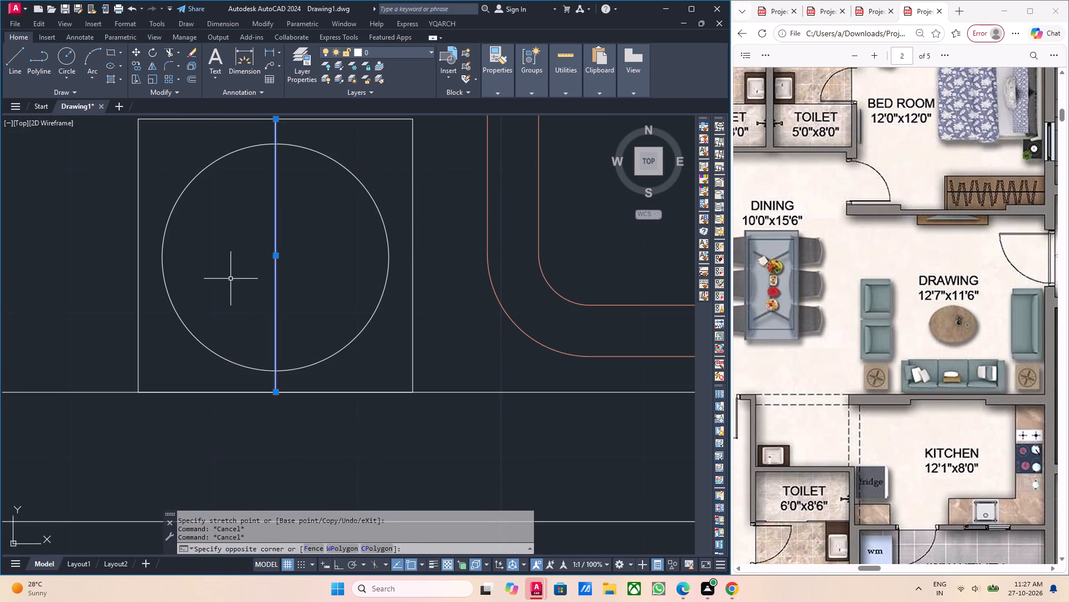
scroll(239, 279, down, 3)
middle_drag(287, 299, 288, 341)
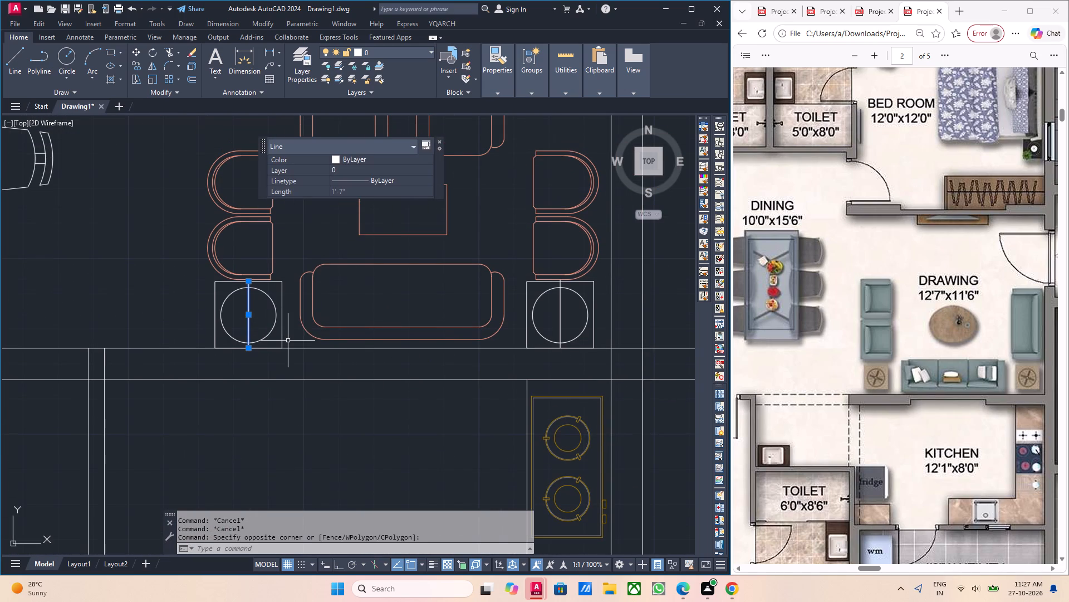
key(Delete)
scroll(306, 337, down, 2)
middle_drag(400, 324, 376, 333)
scroll(377, 334, up, 3)
click(413, 336)
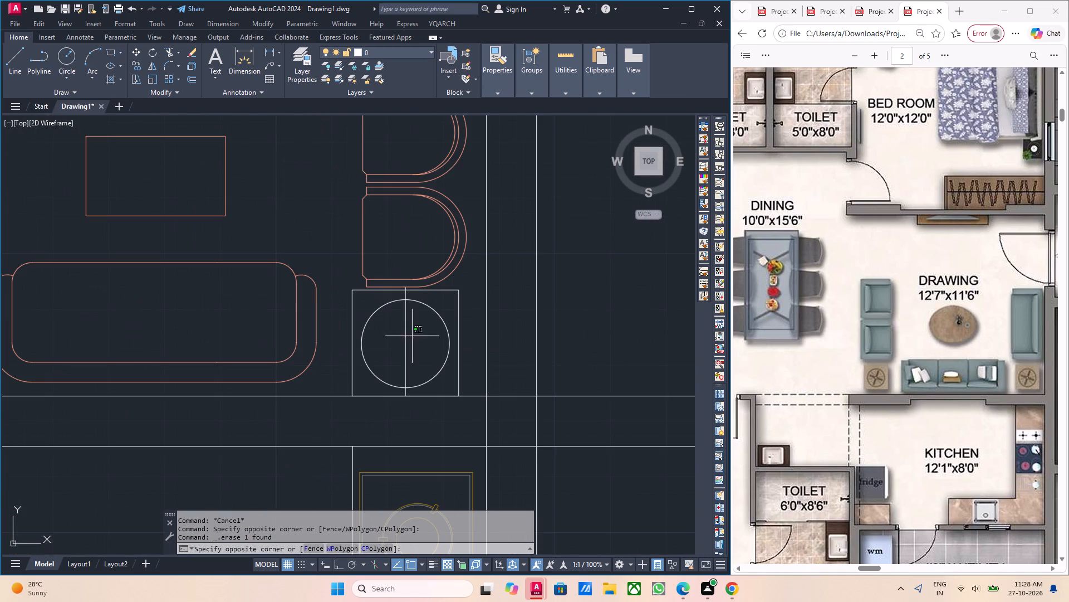
click(398, 336)
key(Delete)
Draw a horizontal guide line between the side midpoints of the west side table's square.
scroll(398, 336, down, 2)
middle_drag(393, 341, 404, 346)
scroll(262, 329, up, 2)
middle_drag(205, 349, 377, 344)
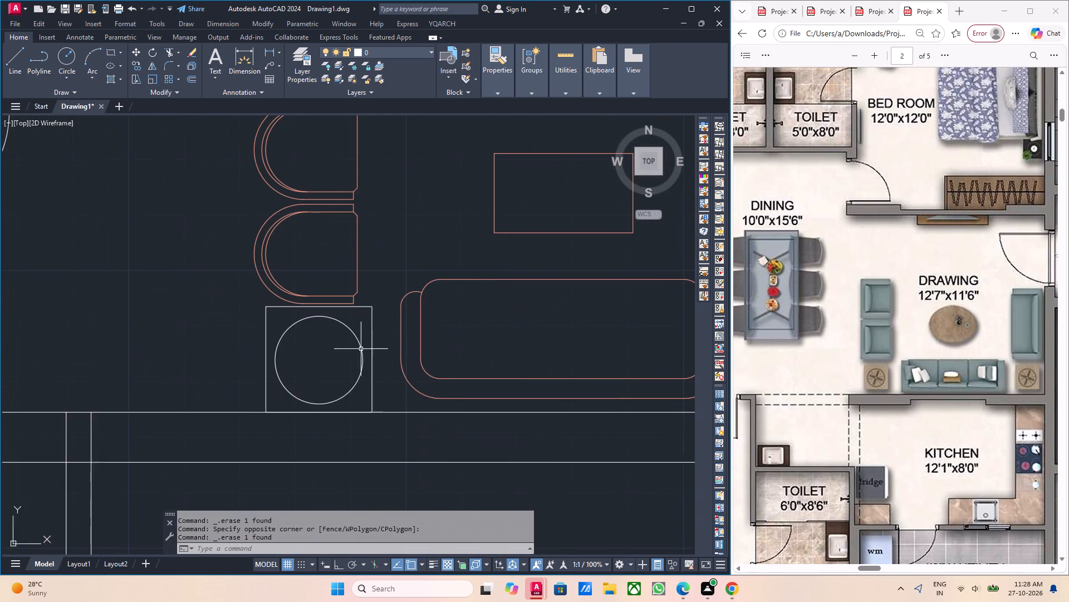
middle_drag(358, 349, 371, 348)
middle_click(319, 356)
scroll(336, 356, up, 2)
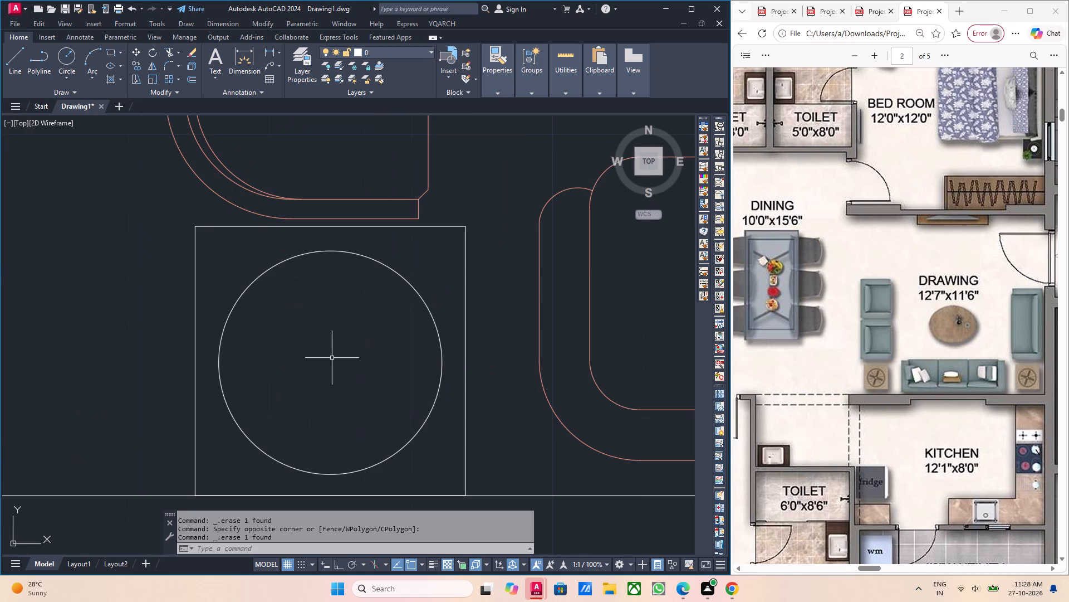
middle_drag(332, 358, 350, 360)
key(l)
key(Return)
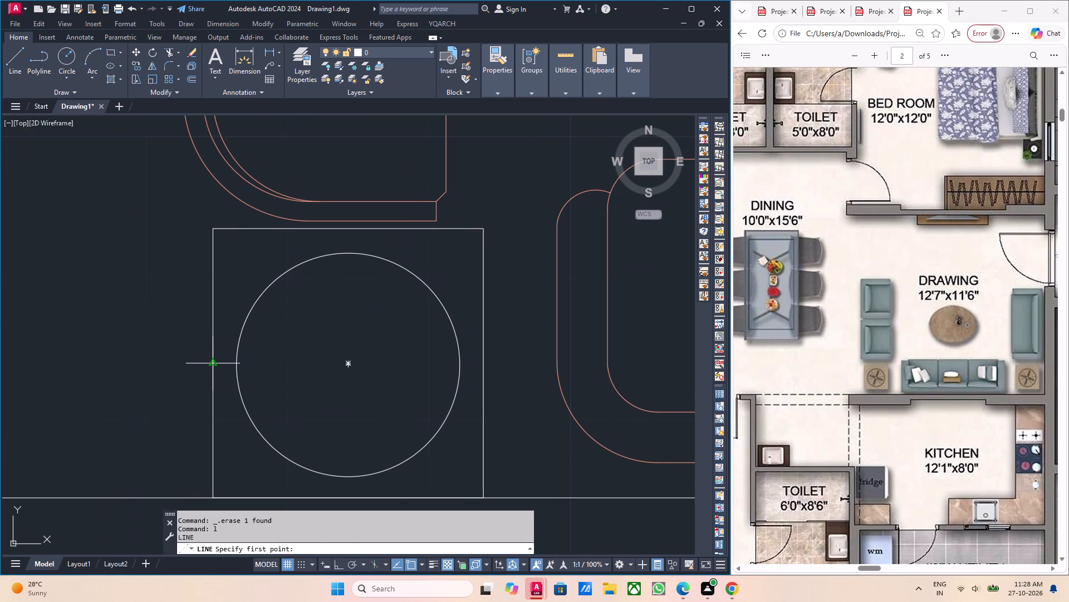
drag(213, 361, 221, 361)
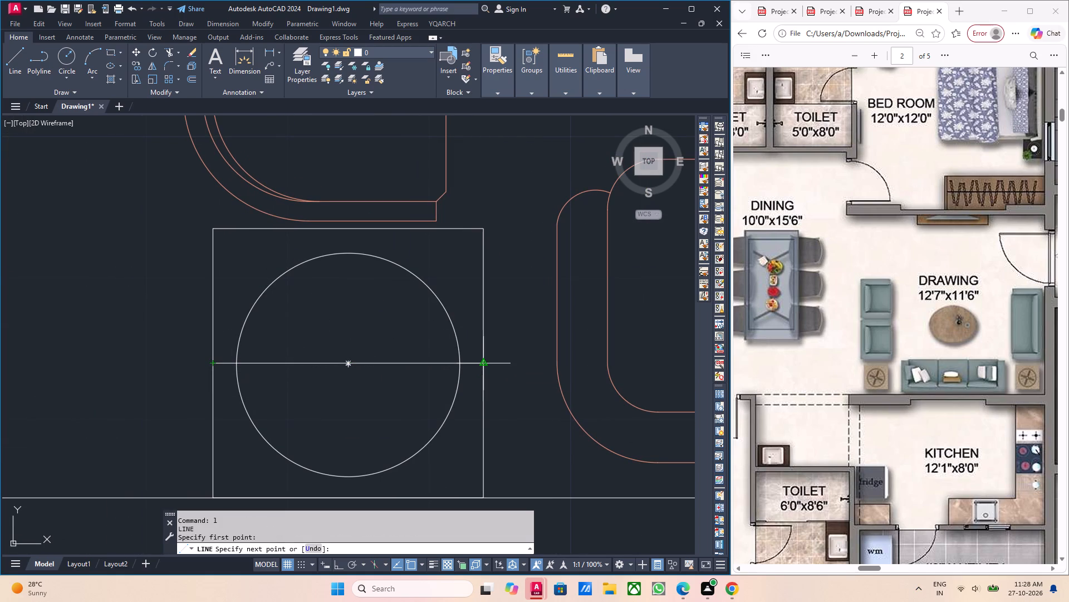
click(484, 365)
key(Escape)
Move the west side table's circle so its centre sits on the horizontal guide line's midpoint.
scroll(500, 386, down, 1)
middle_drag(514, 424, 395, 426)
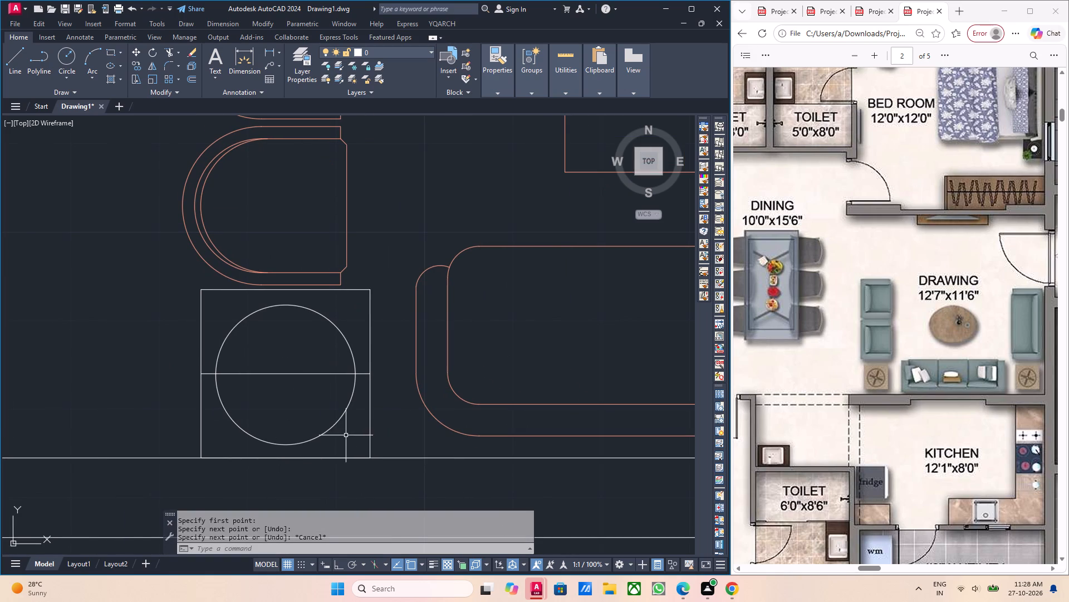
click(346, 435)
click(316, 414)
scroll(273, 381, up, 2)
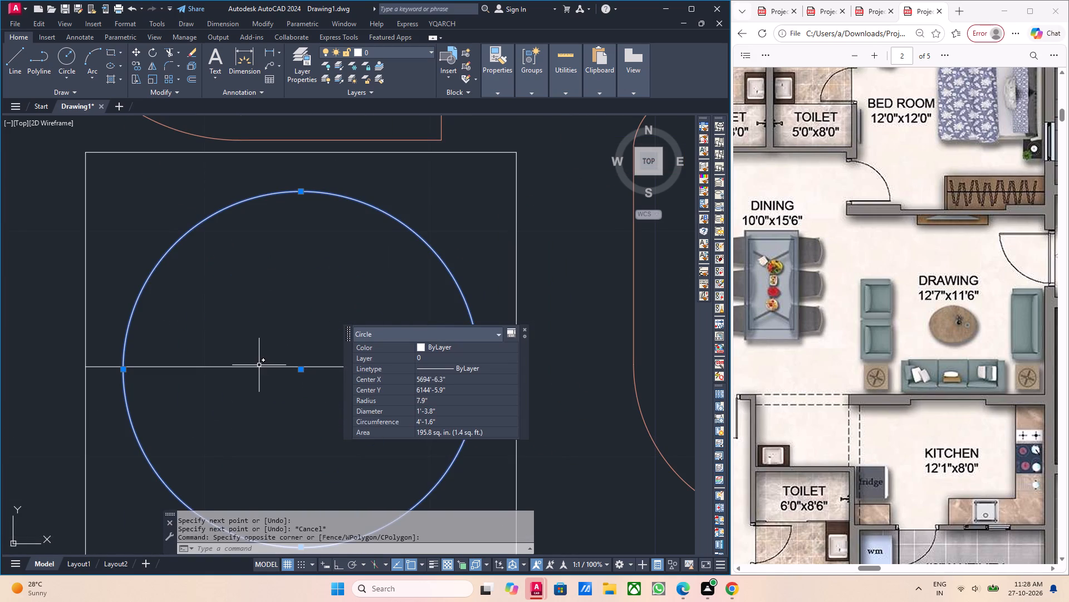
click(251, 369)
click(232, 359)
scroll(312, 391, up, 3)
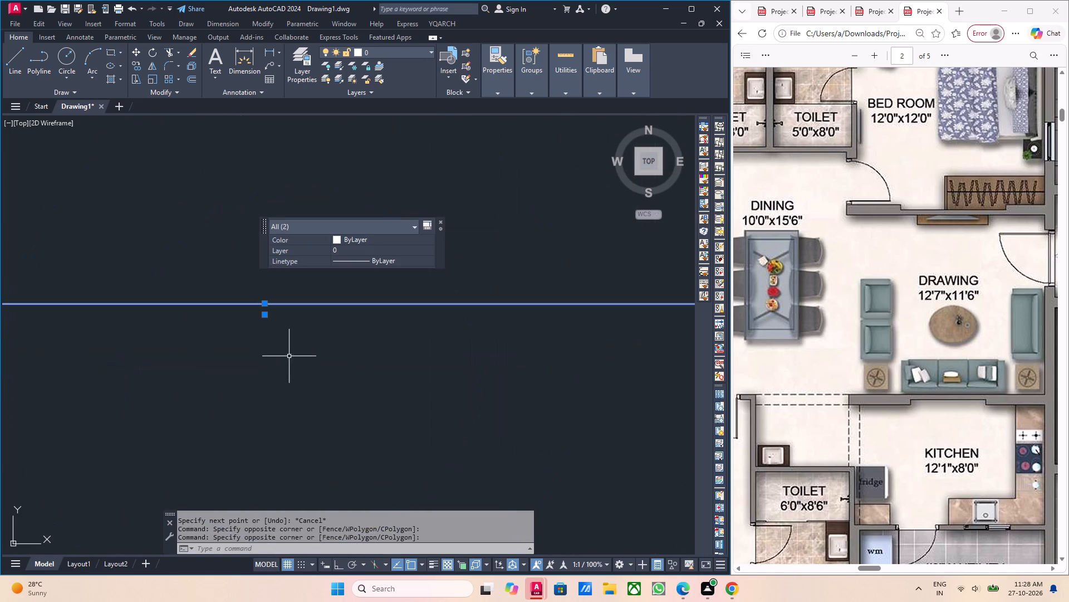
middle_drag(288, 352, 294, 367)
click(272, 331)
click(269, 320)
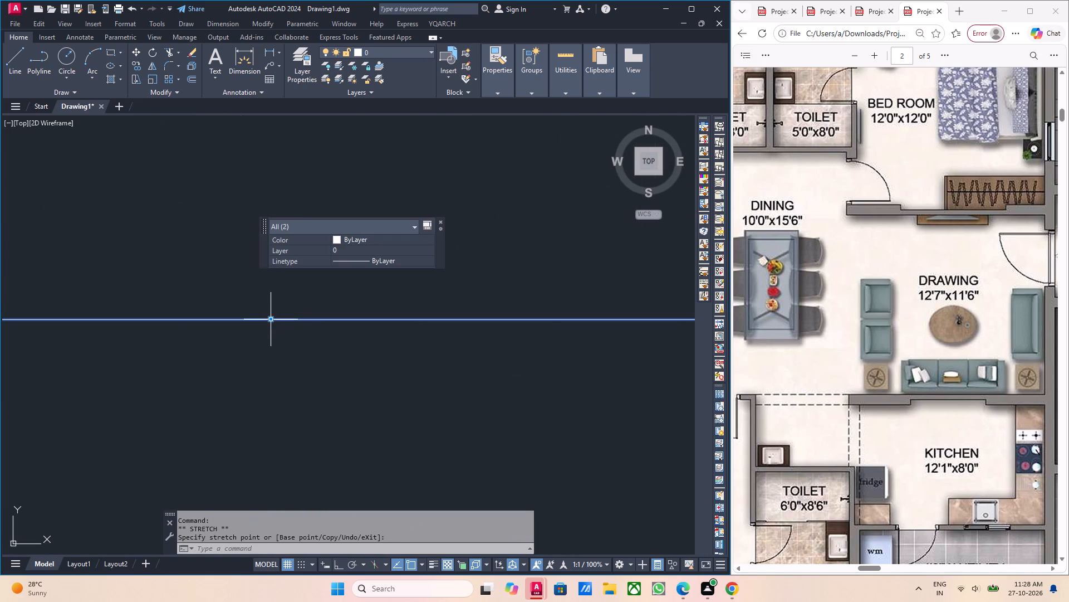
scroll(269, 320, down, 6)
key(Escape)
Draw a horizontal guide line between the side midpoints of the east side table's square.
middle_drag(323, 371, 251, 367)
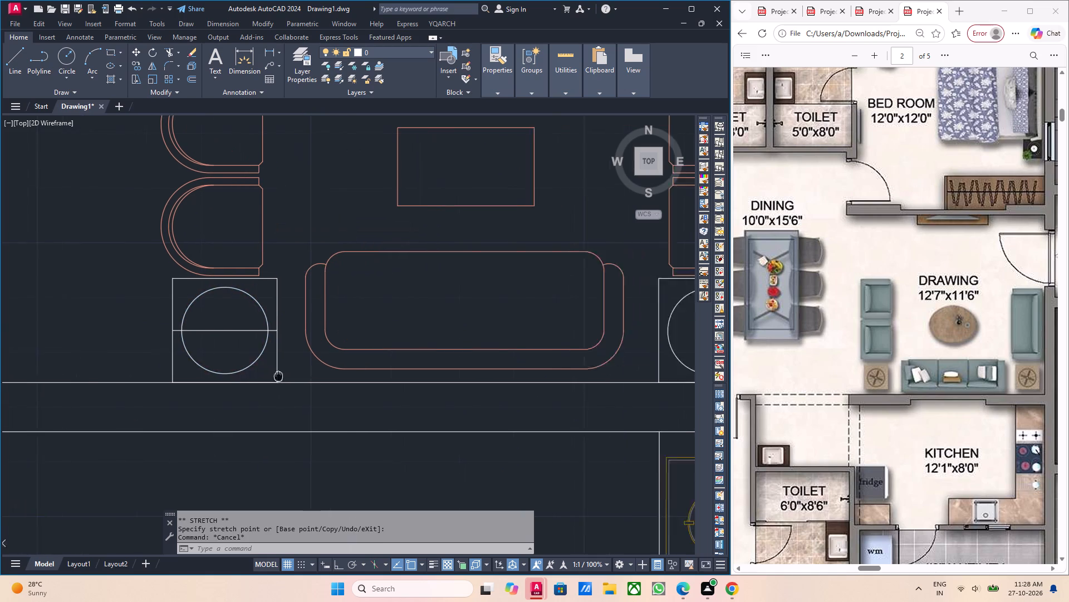
middle_drag(251, 367, 246, 366)
scroll(394, 366, down, 3)
middle_drag(517, 375, 459, 369)
scroll(404, 344, up, 3)
key(l)
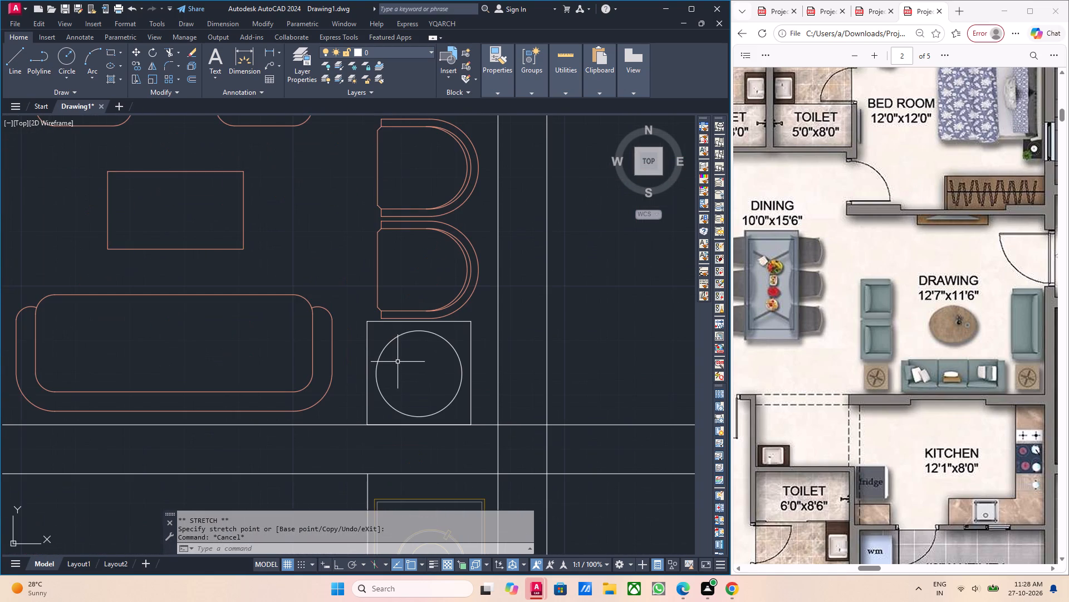
key(Return)
click(364, 373)
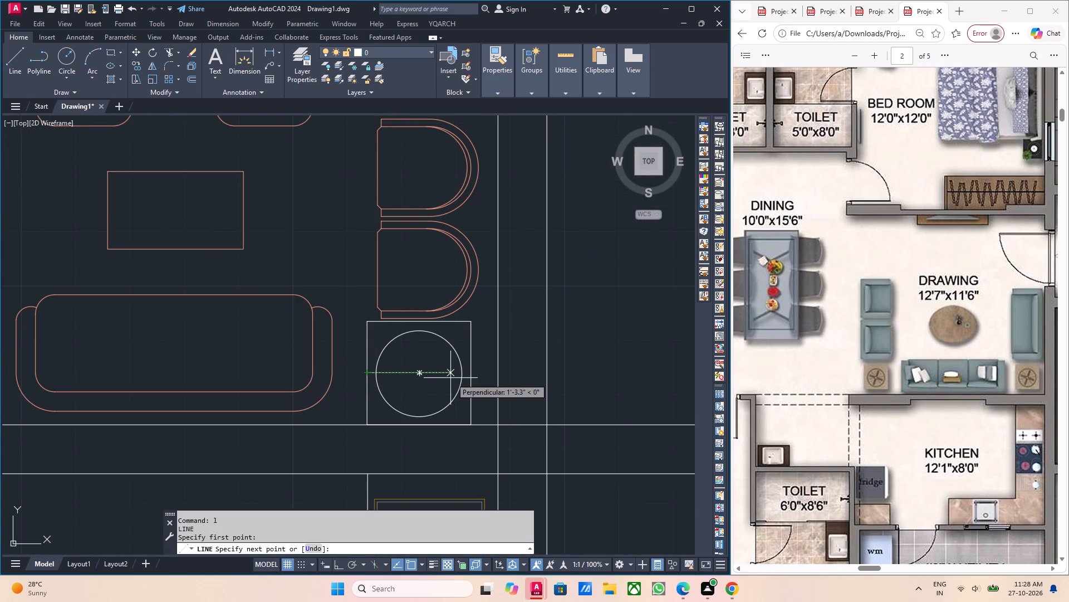
click(472, 374)
key(Escape)
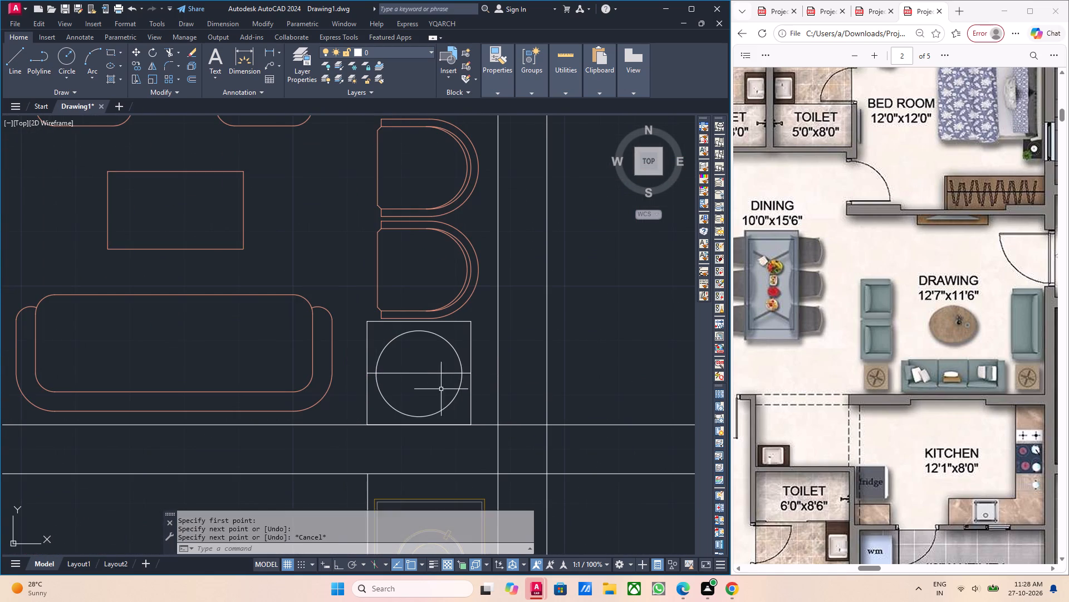
Move the east side table's circle by its centre onto the midpoint of its horizontal guide line.
scroll(438, 389, up, 2)
click(468, 430)
click(449, 419)
scroll(386, 365, up, 3)
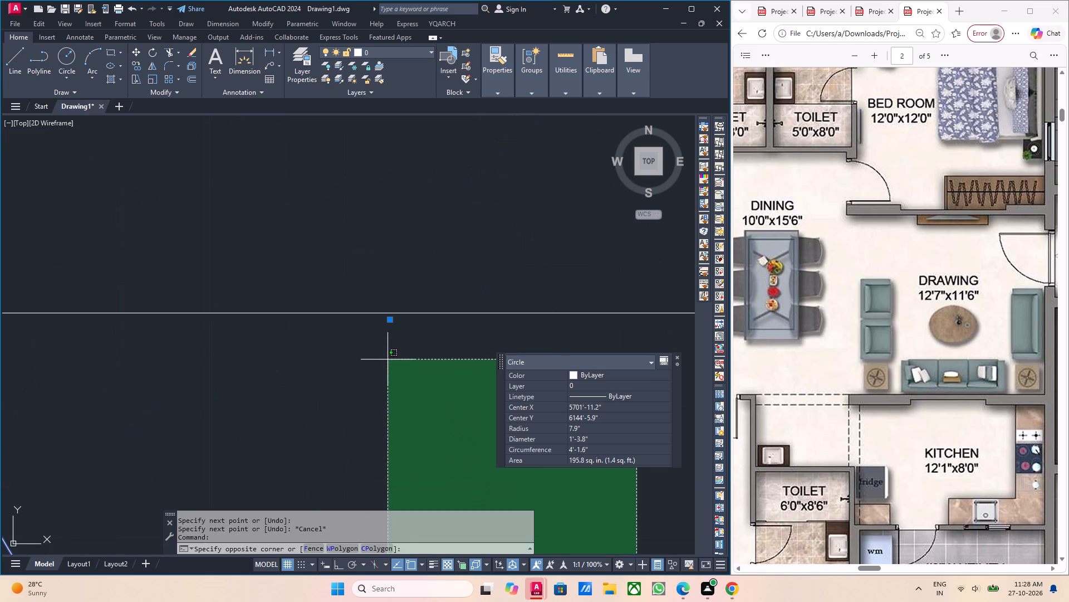
click(389, 362)
click(390, 321)
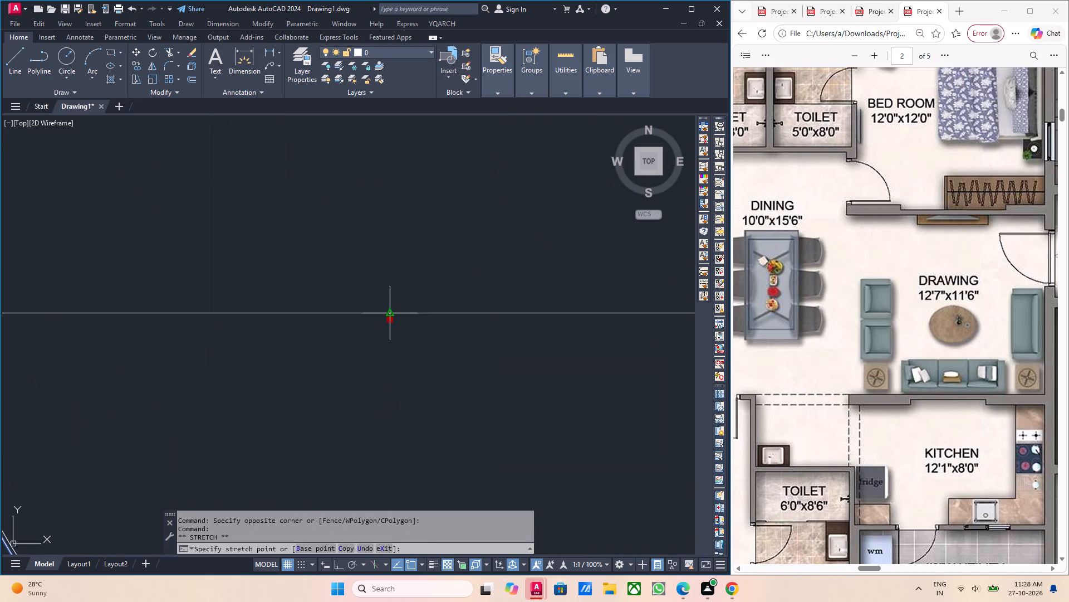
click(391, 311)
scroll(391, 311, down, 8)
key(Escape)
Draw a vertical guide line through the west side table's square, from its upper edge midpoint to its lower edge midpoint.
middle_drag(361, 323, 388, 327)
middle_drag(325, 319, 364, 319)
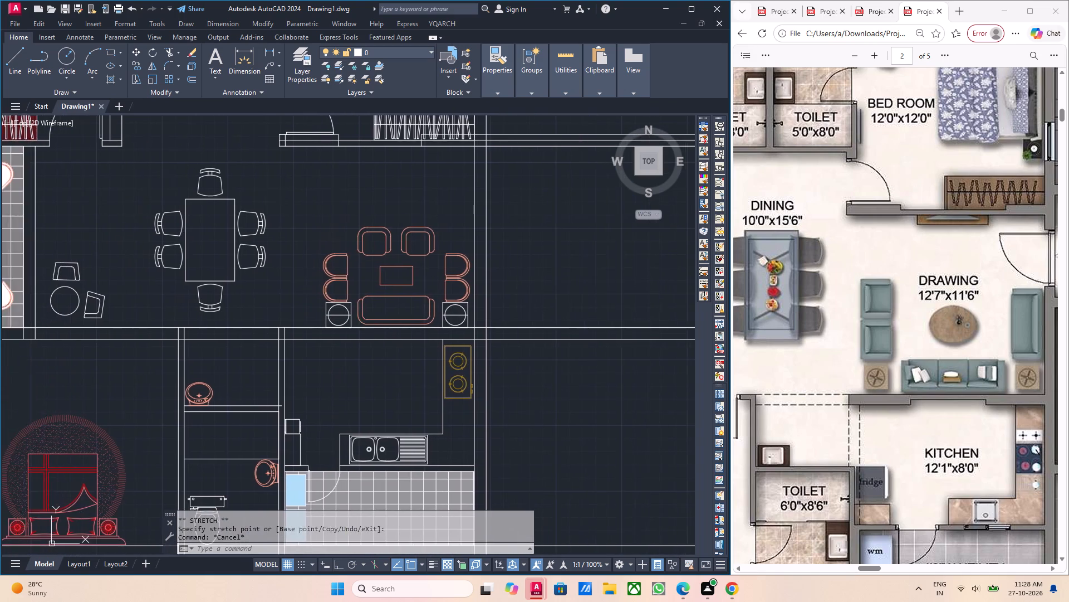
scroll(351, 310, up, 2)
middle_drag(356, 315, 374, 339)
key(l)
key(Return)
scroll(327, 327, up, 3)
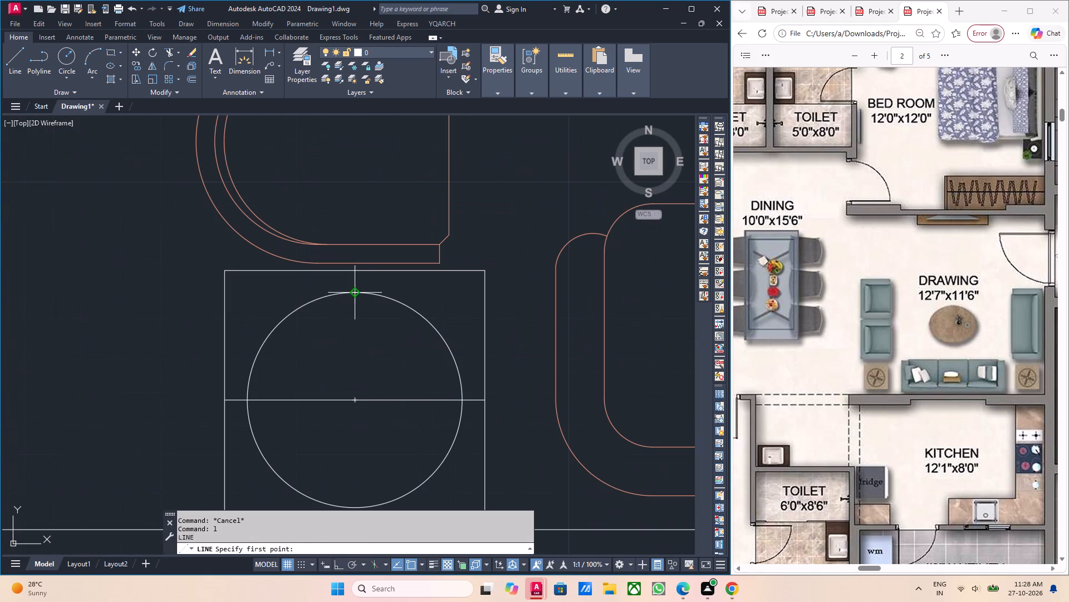
click(357, 268)
middle_drag(359, 460, 353, 331)
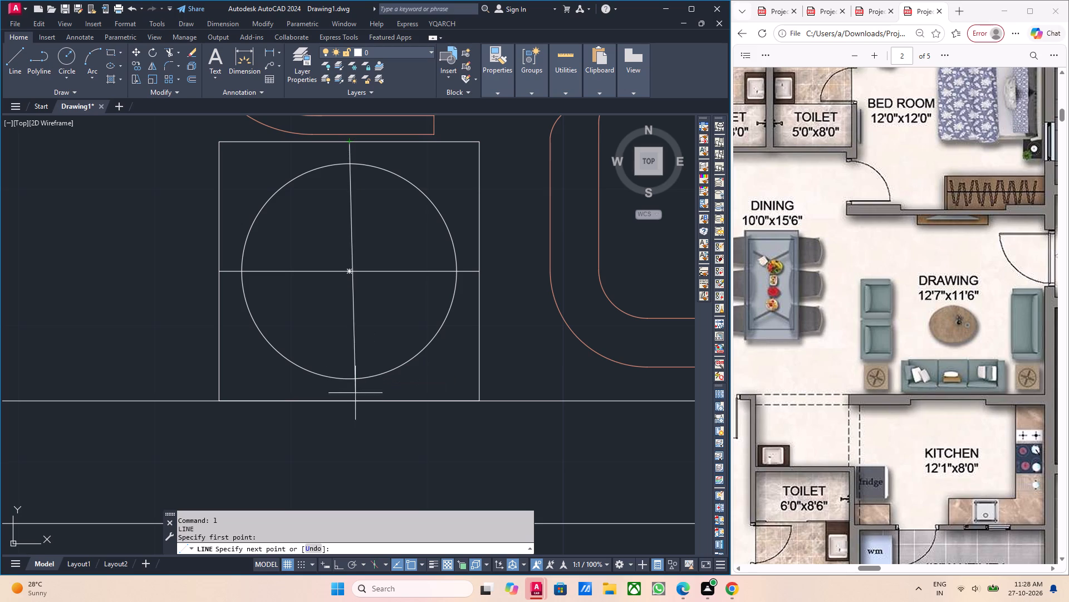
click(348, 401)
middle_drag(400, 373, 410, 401)
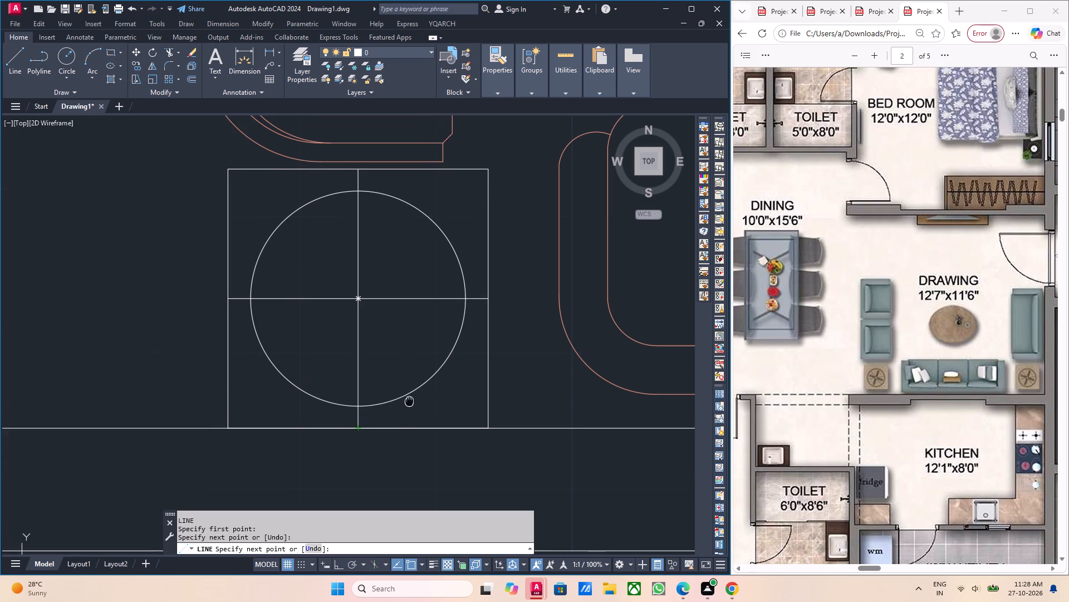
middle_drag(410, 401, 412, 405)
key(Escape)
Check the west side table circle's centre against the crossing of the two guide lines.
middle_click(421, 372)
drag(439, 400, 434, 395)
click(405, 368)
middle_drag(417, 374, 430, 404)
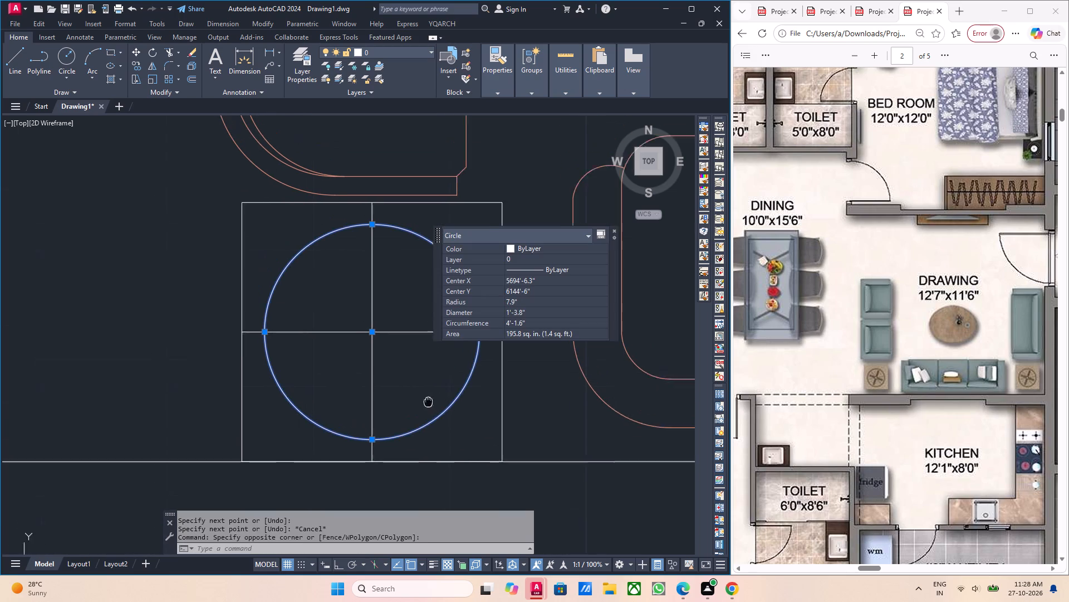
middle_drag(430, 404, 431, 409)
middle_drag(386, 372, 392, 415)
scroll(363, 375, up, 11)
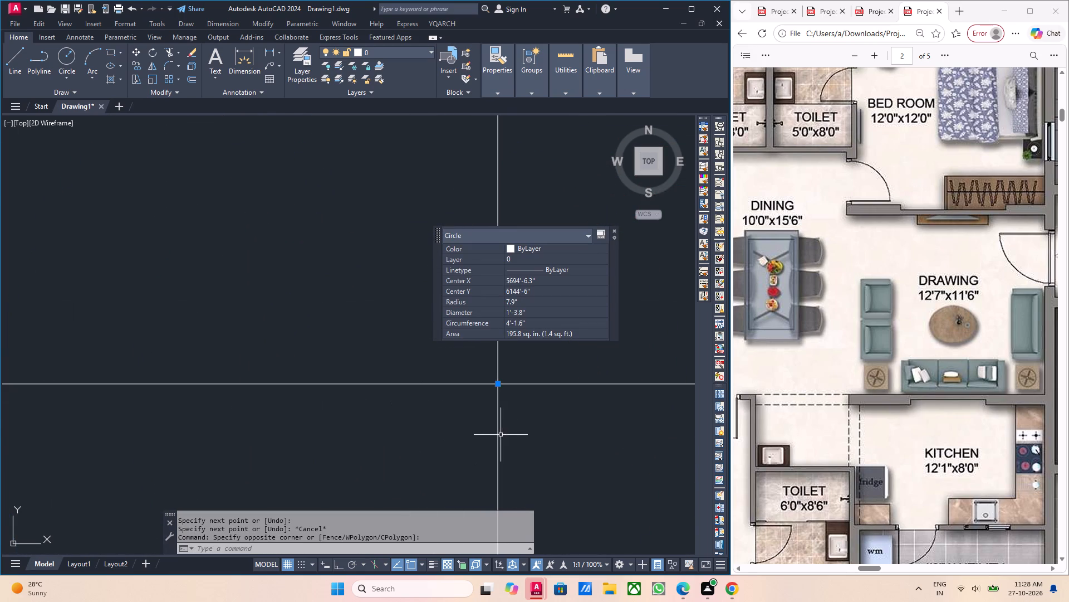
scroll(501, 435, down, 10)
key(Escape)
middle_drag(507, 444, 401, 463)
middle_drag(403, 439, 362, 372)
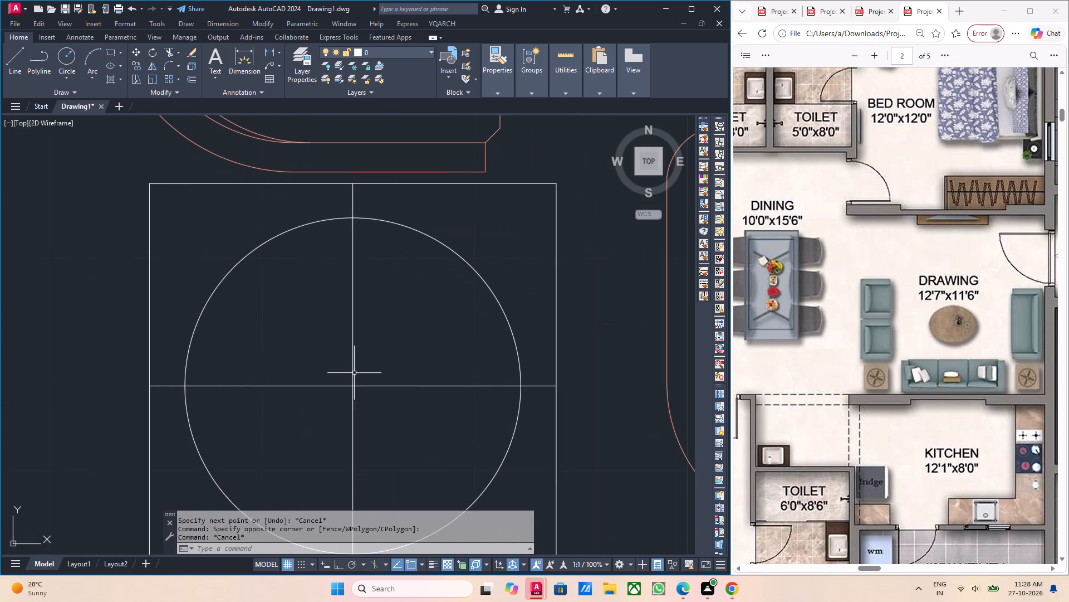
middle_click(330, 392)
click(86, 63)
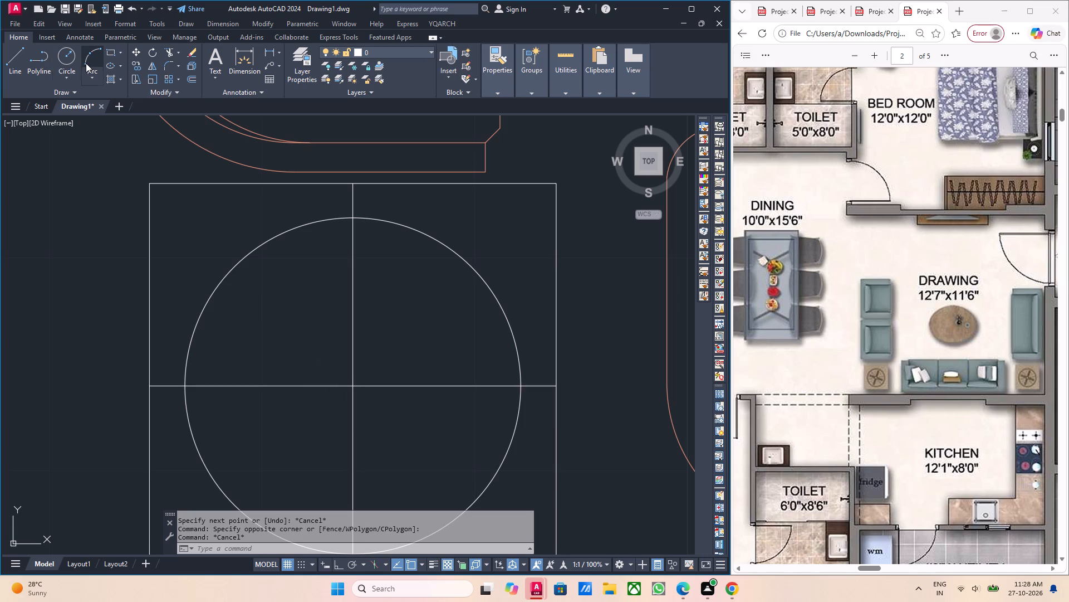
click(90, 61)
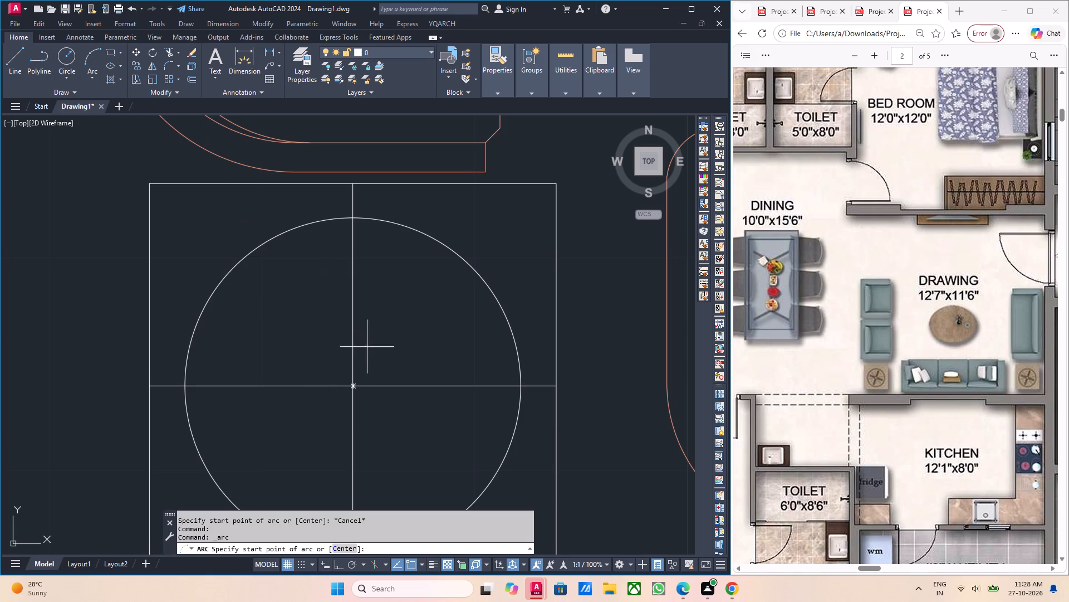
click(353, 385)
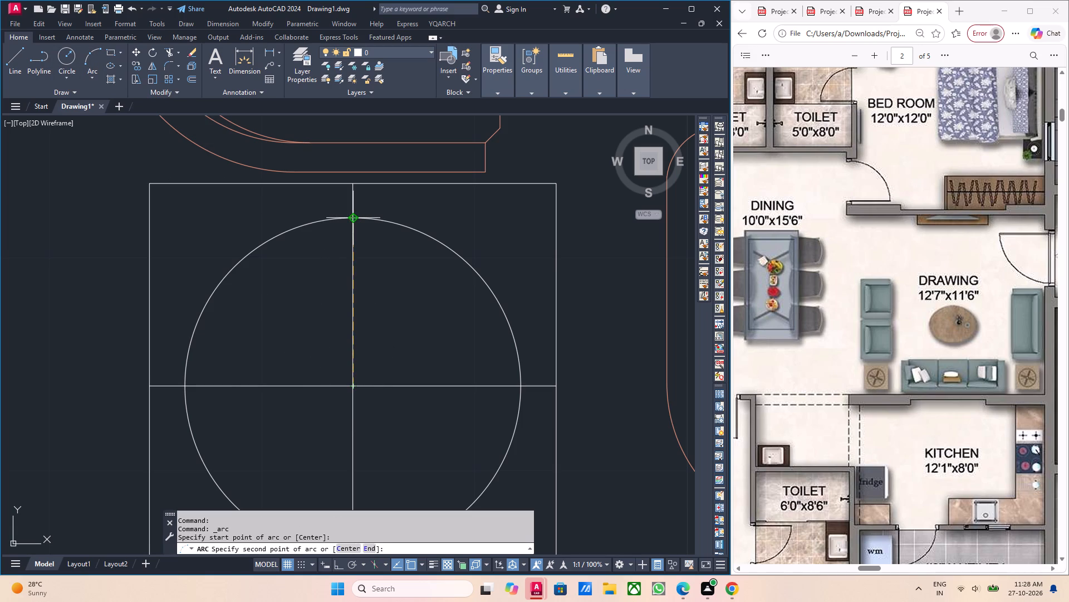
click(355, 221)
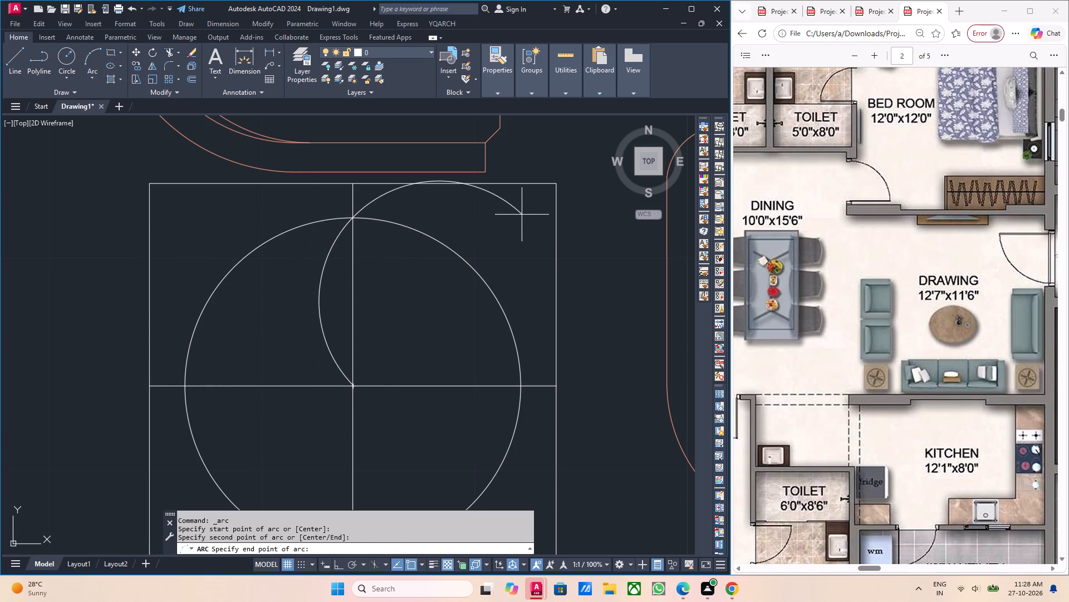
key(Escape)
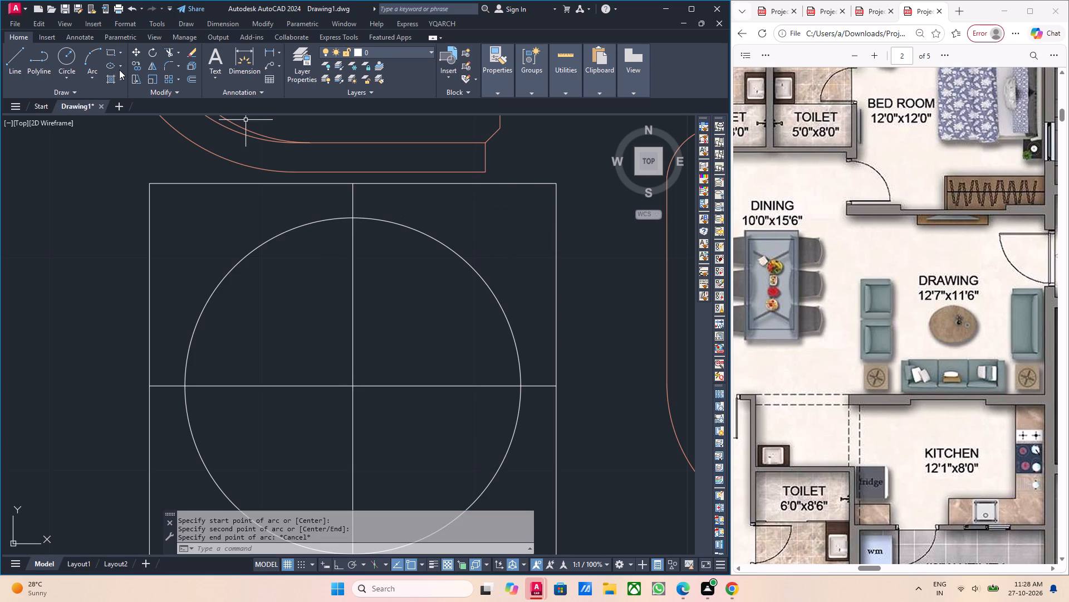
Draw a Start, End, Direction arc from the west side table circle's centre to its top quadrant, with a tangent direction of 45.
click(122, 69)
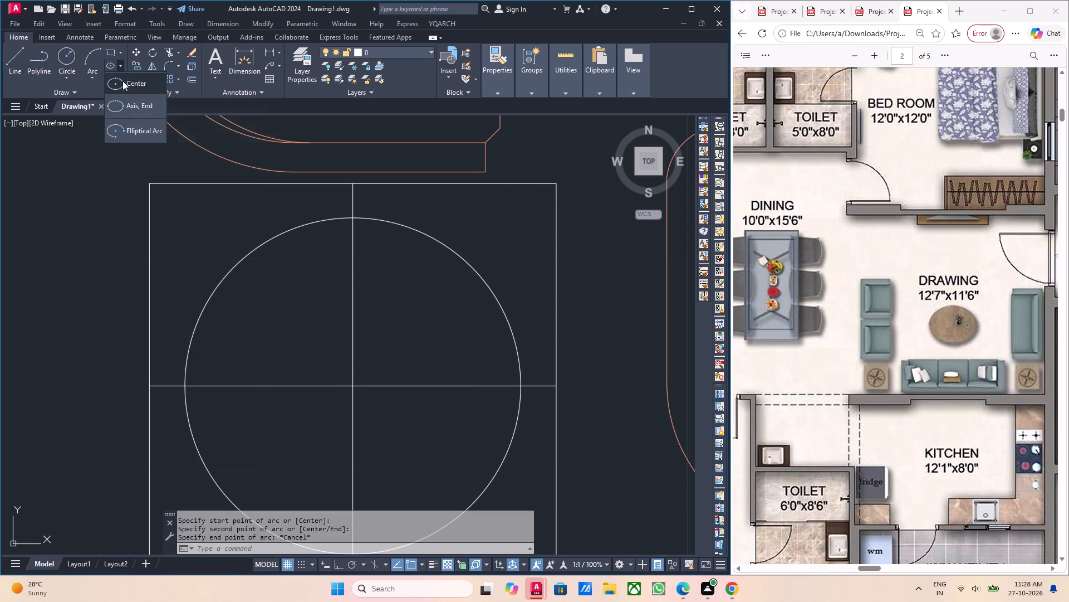
click(91, 77)
double_click(92, 77)
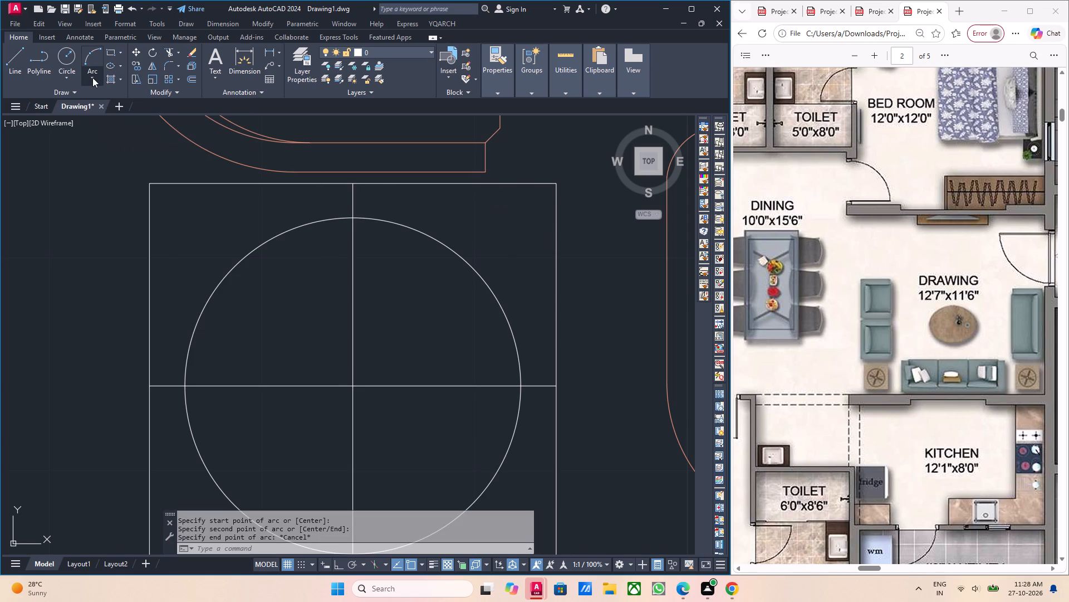
click(128, 214)
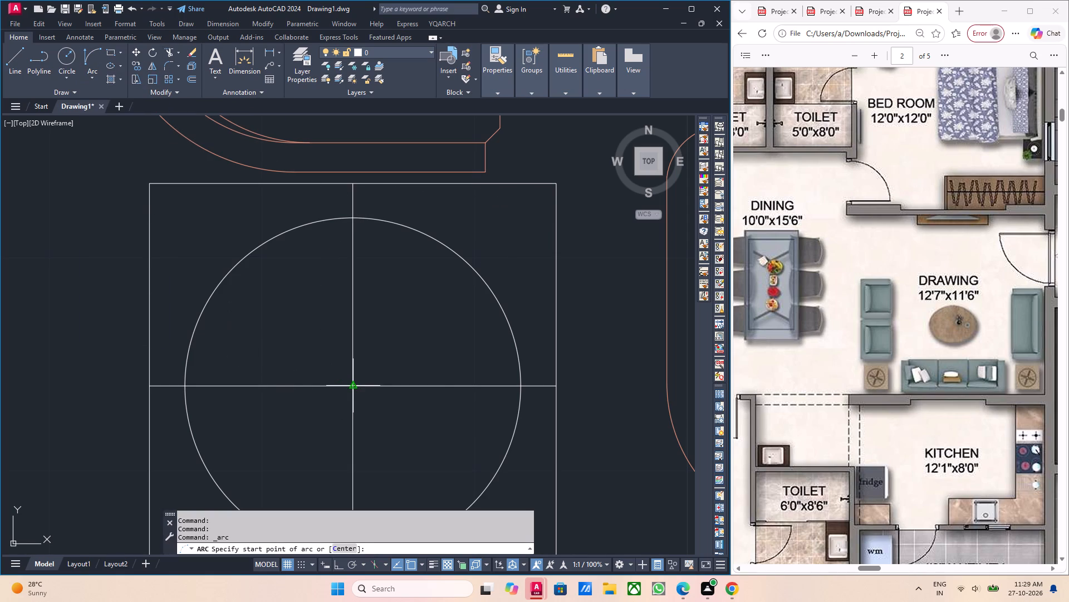
click(353, 387)
click(354, 221)
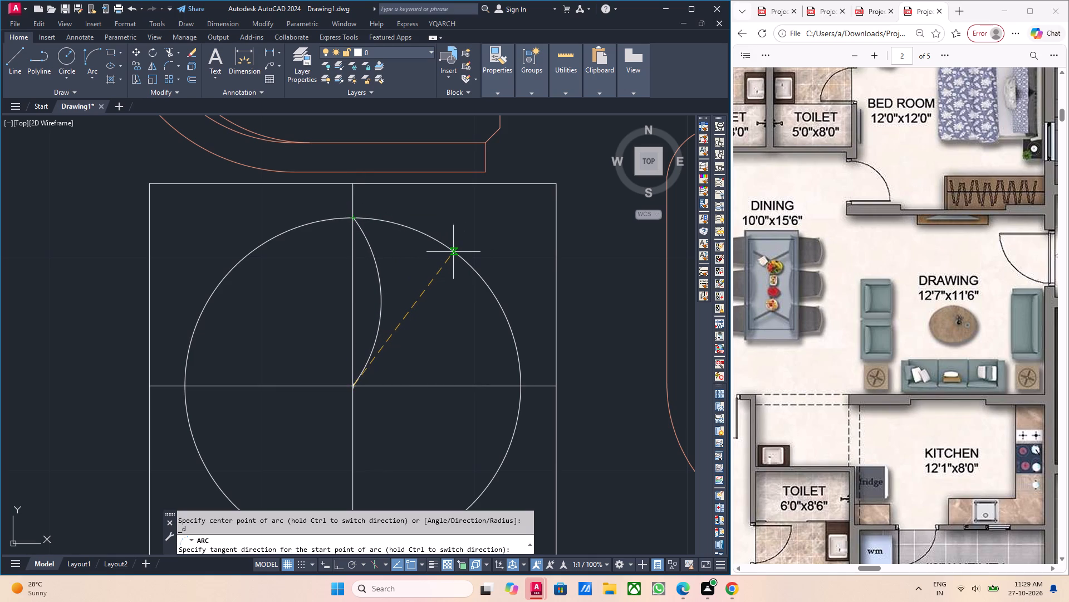
text(45)
key(Return)
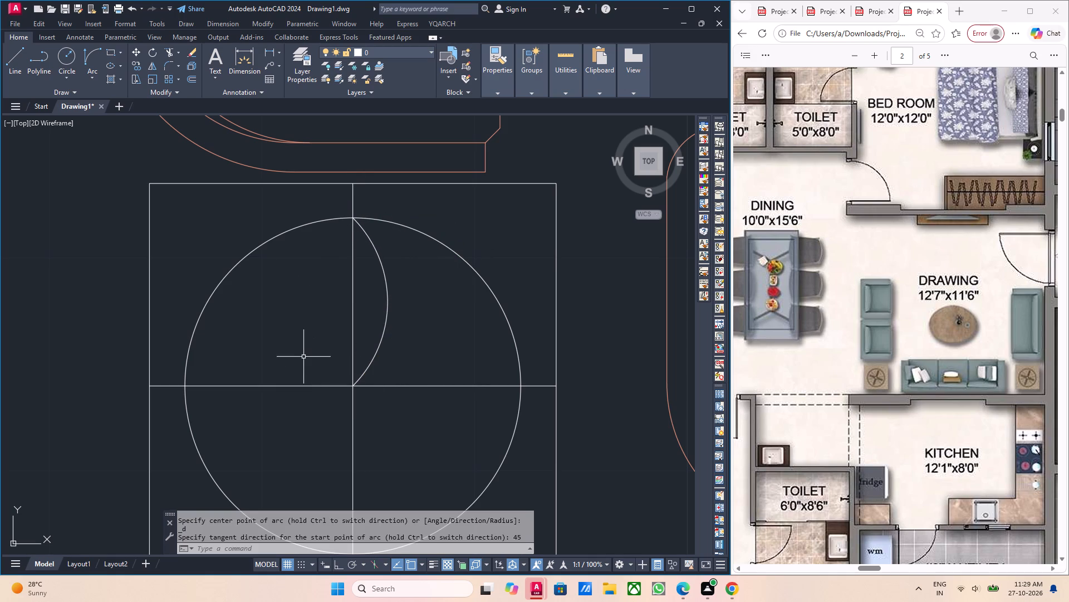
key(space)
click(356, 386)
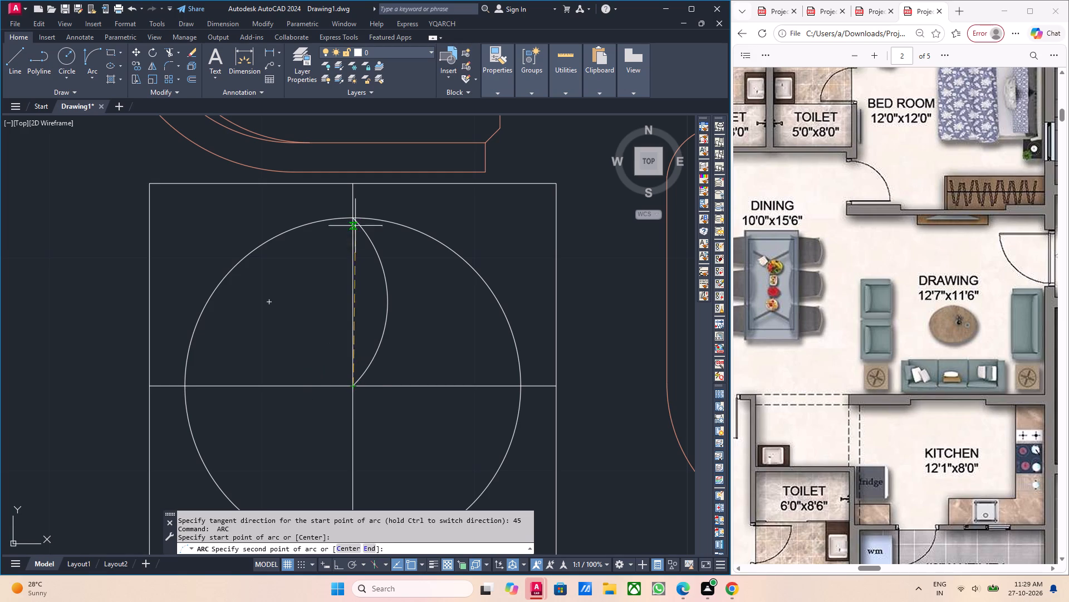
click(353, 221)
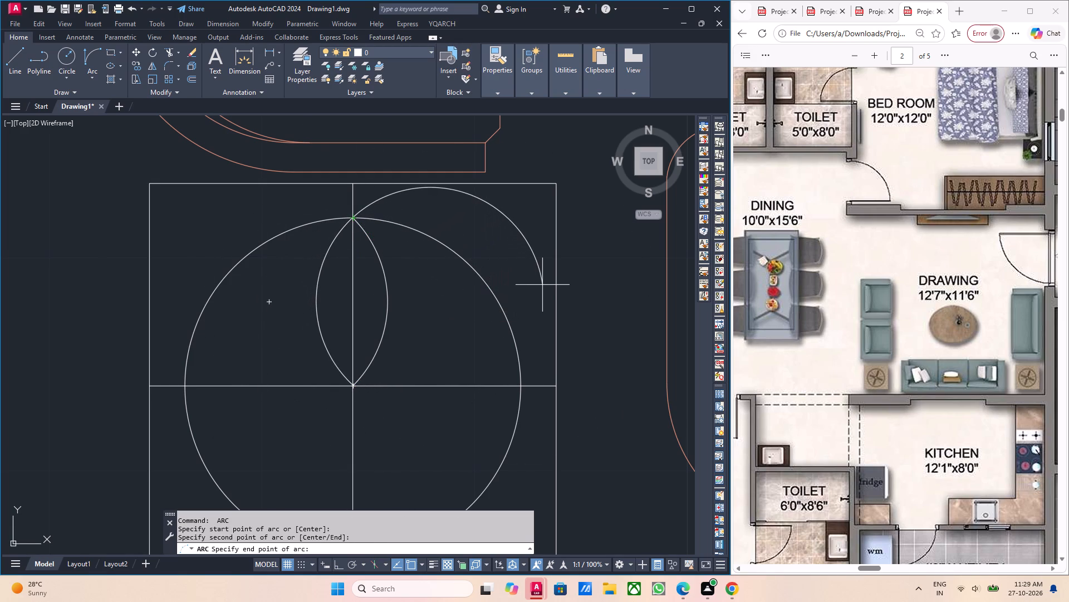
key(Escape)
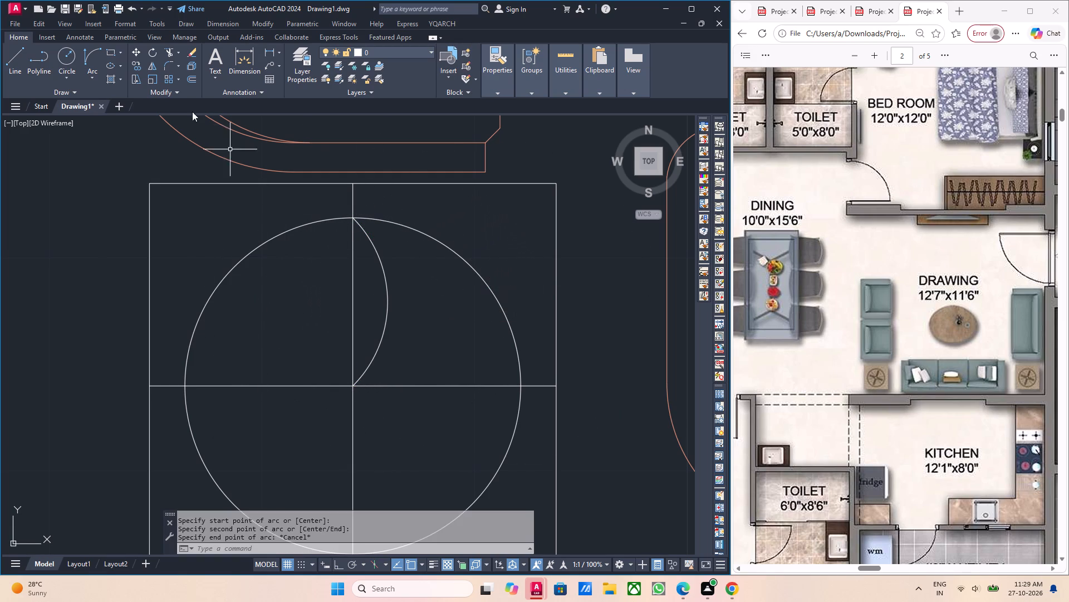
Try to draw the petal's opposite arc from the circle's centre to its top quadrant, with a tangent direction of 45.
click(87, 55)
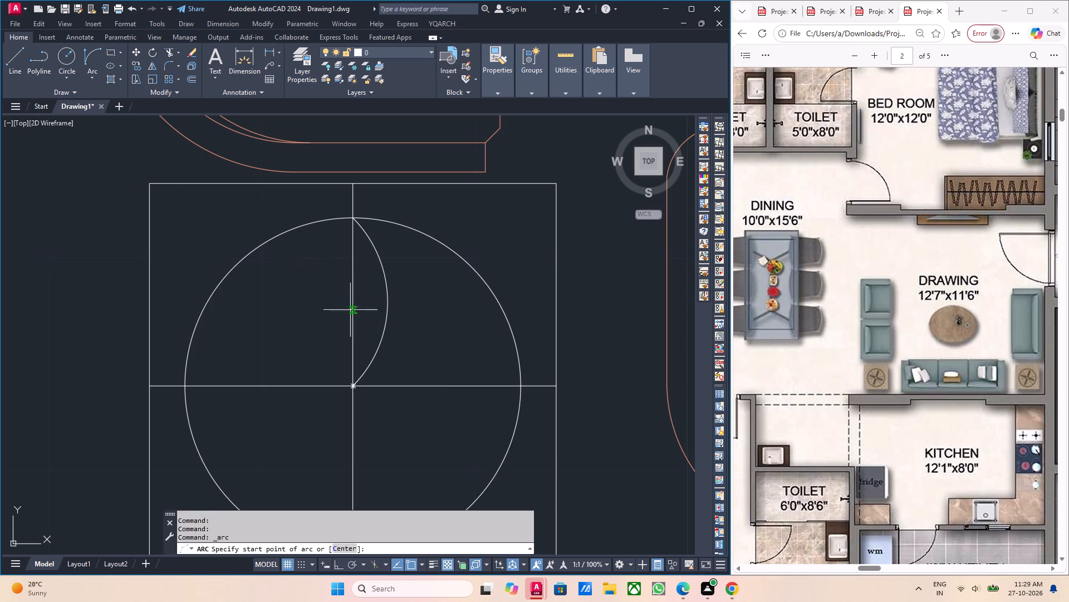
drag(352, 386, 352, 380)
click(353, 213)
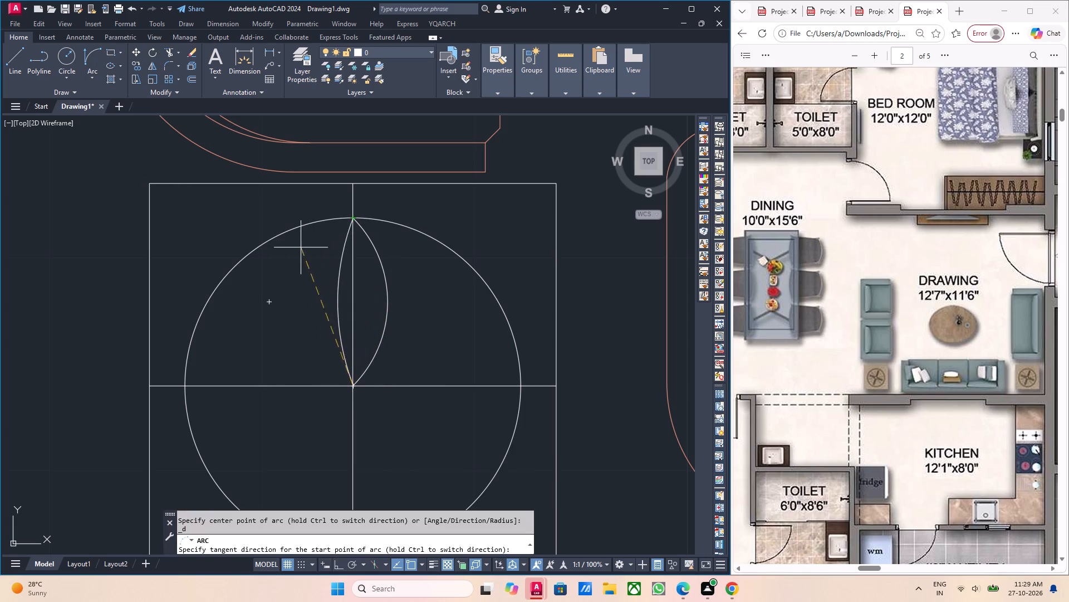
text(45)
key(Return)
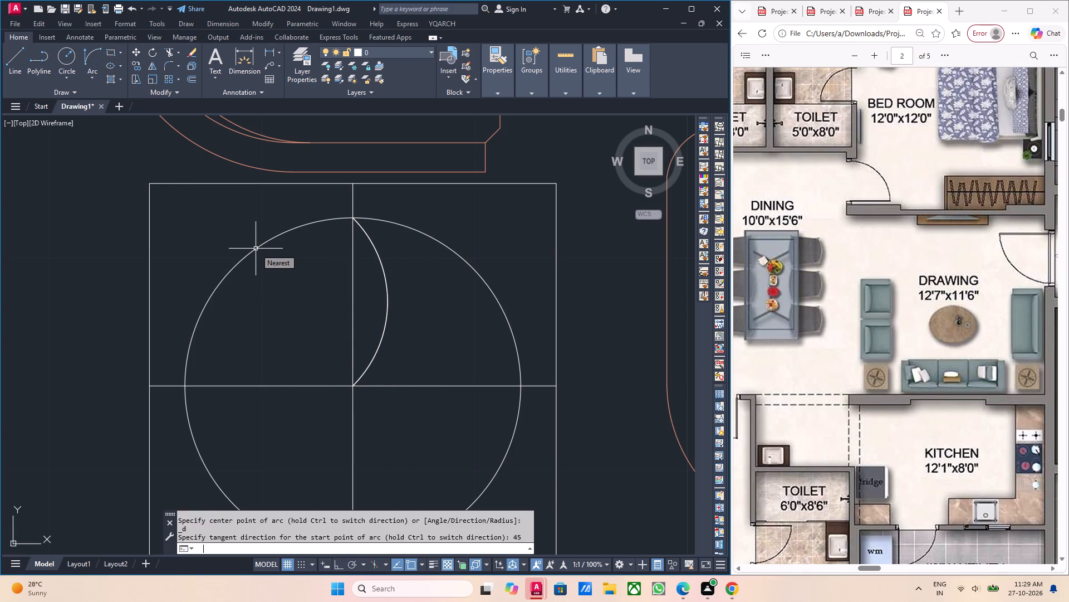
Try again to draw the petal's west-side arc from the circle's centre to its top quadrant, entering direction 45.
scroll(266, 263, down, 4)
middle_drag(277, 273, 287, 301)
scroll(273, 289, up, 1)
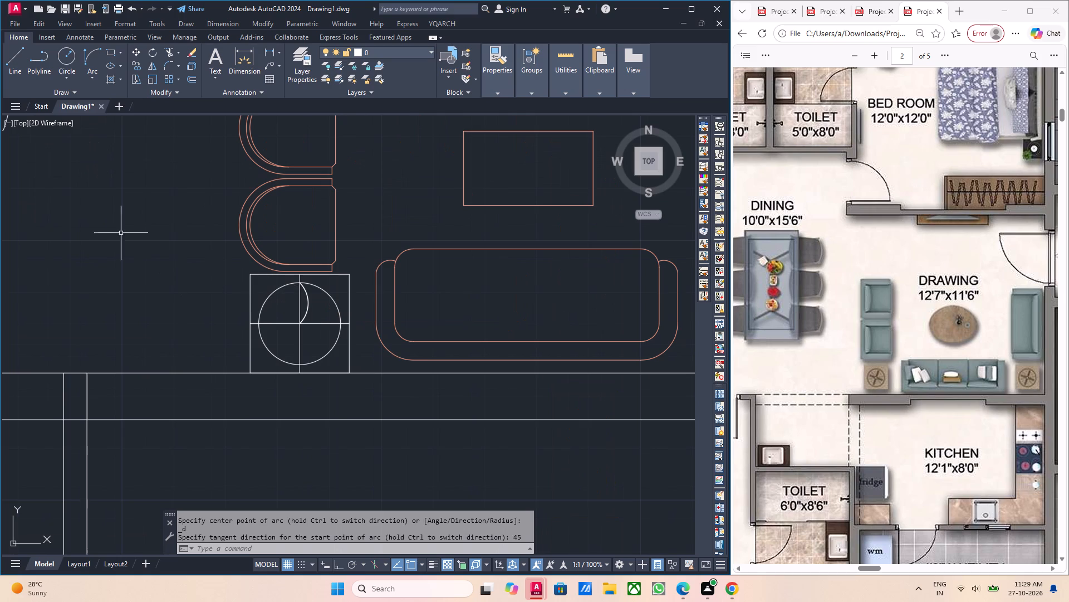
click(92, 59)
scroll(297, 334, up, 4)
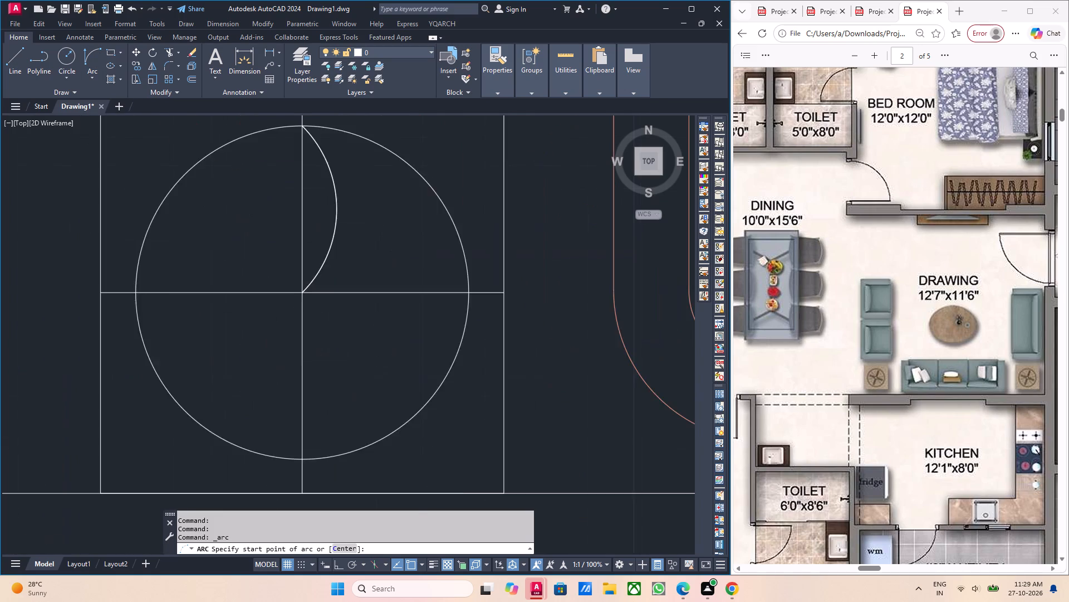
click(303, 268)
middle_drag(299, 193, 323, 422)
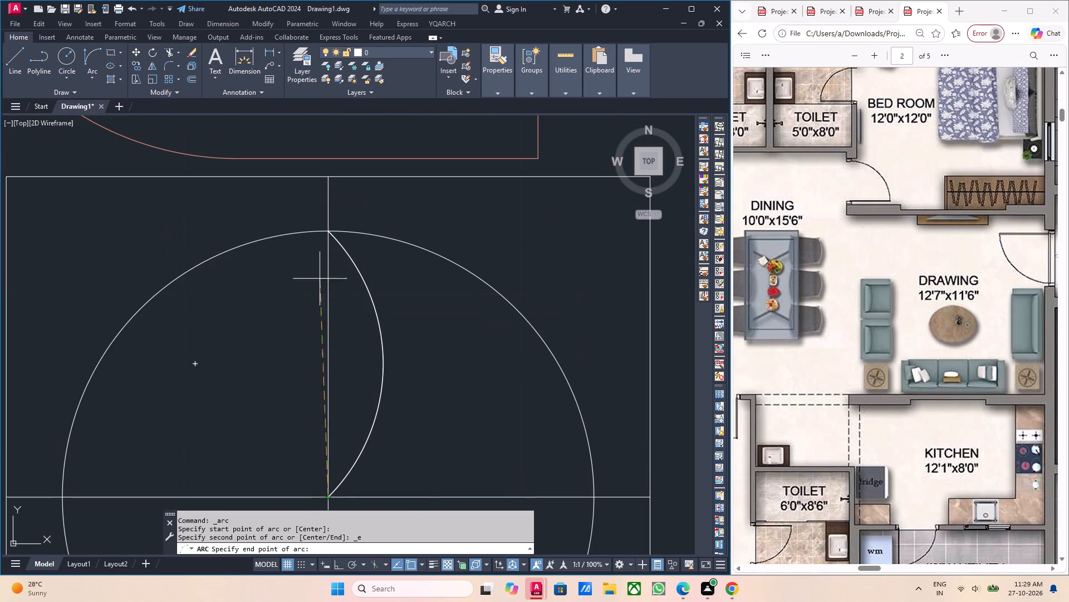
click(328, 232)
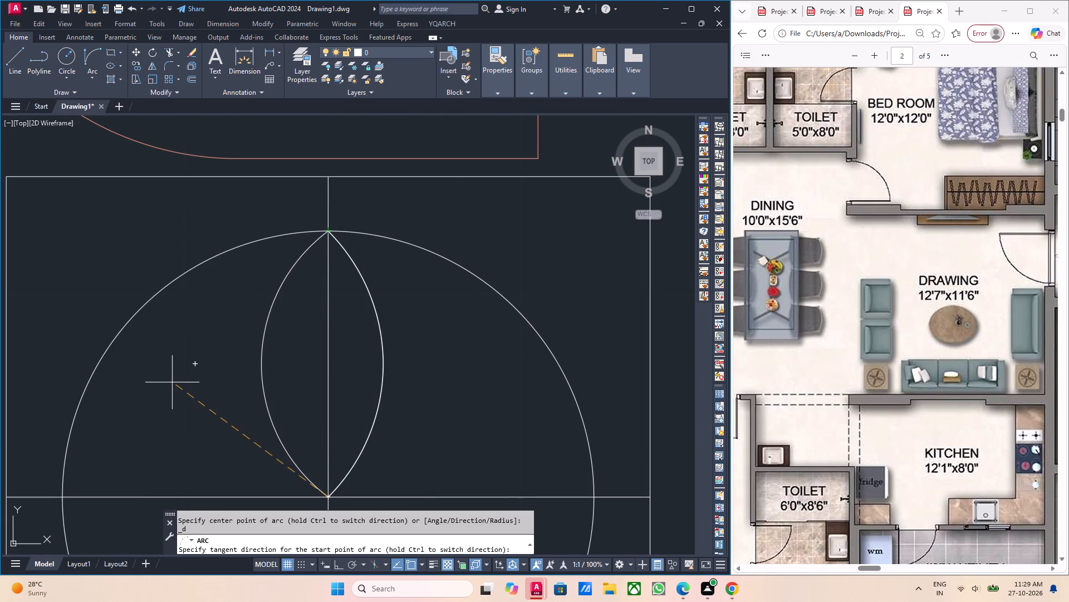
text(45)
key(Return)
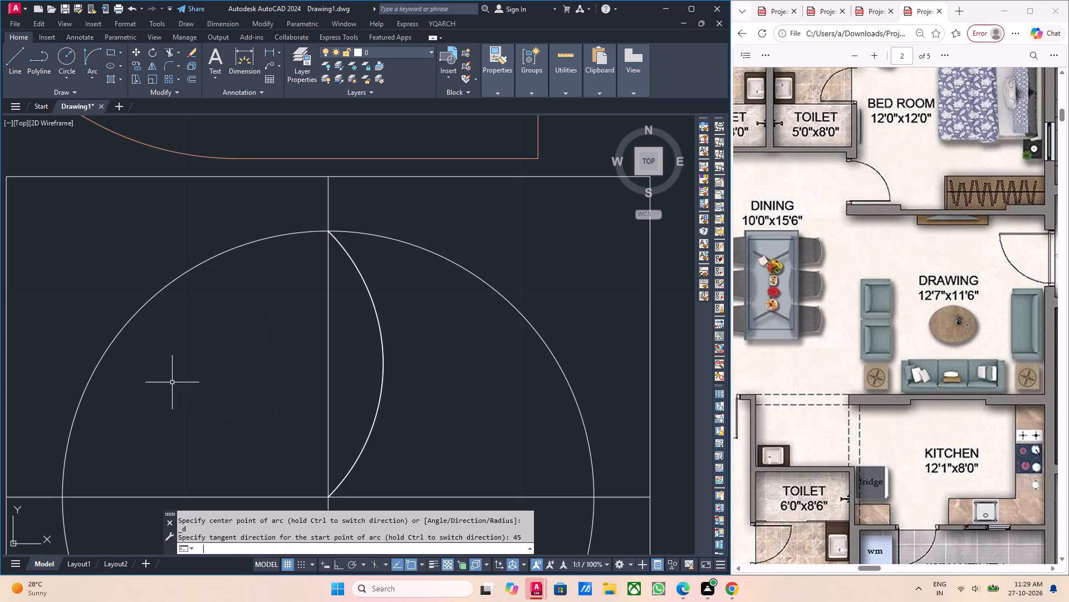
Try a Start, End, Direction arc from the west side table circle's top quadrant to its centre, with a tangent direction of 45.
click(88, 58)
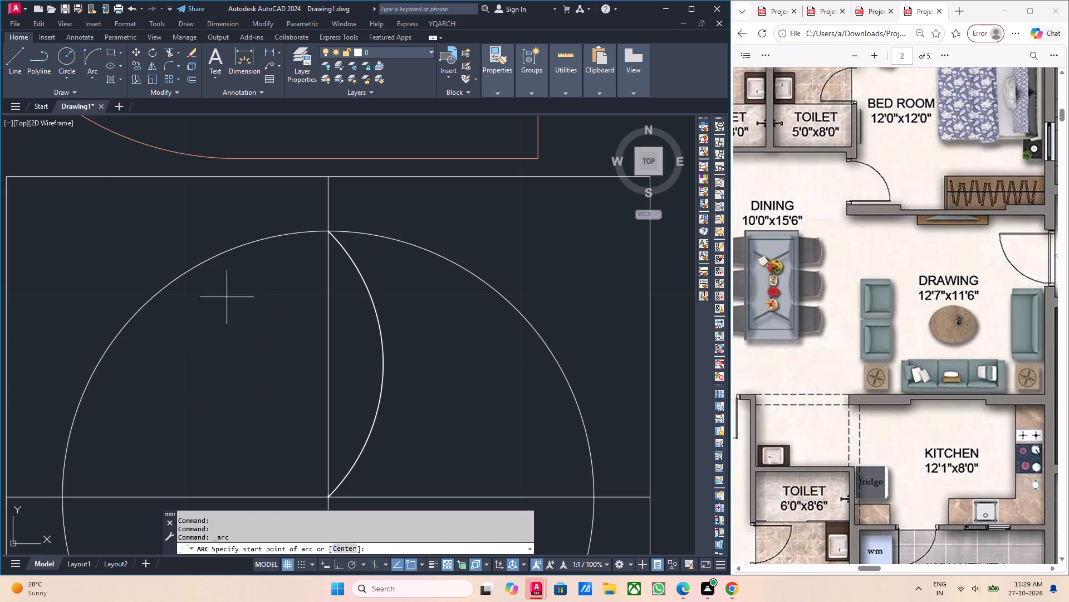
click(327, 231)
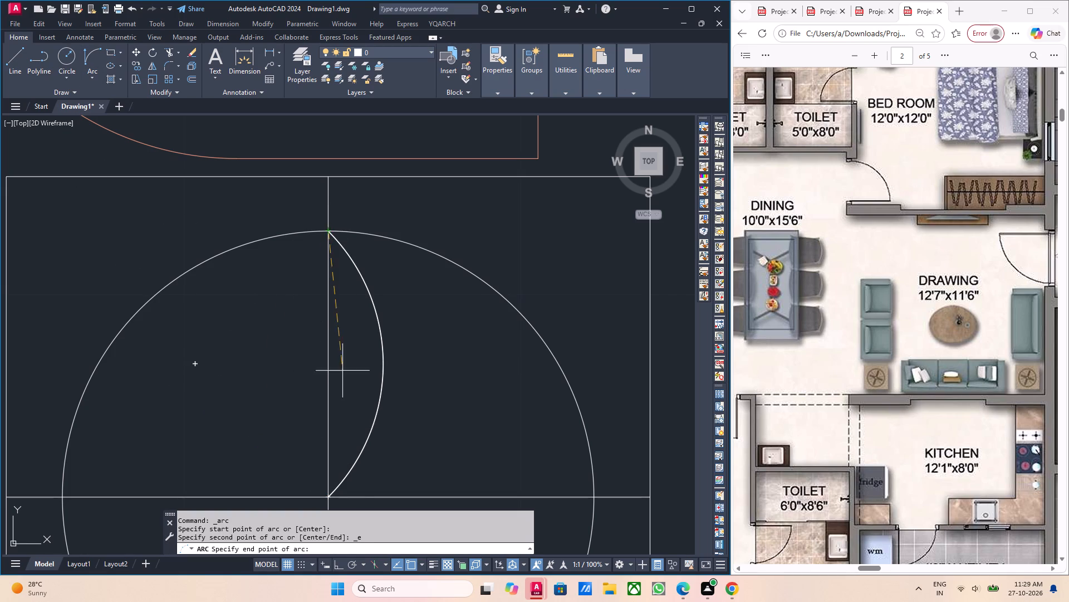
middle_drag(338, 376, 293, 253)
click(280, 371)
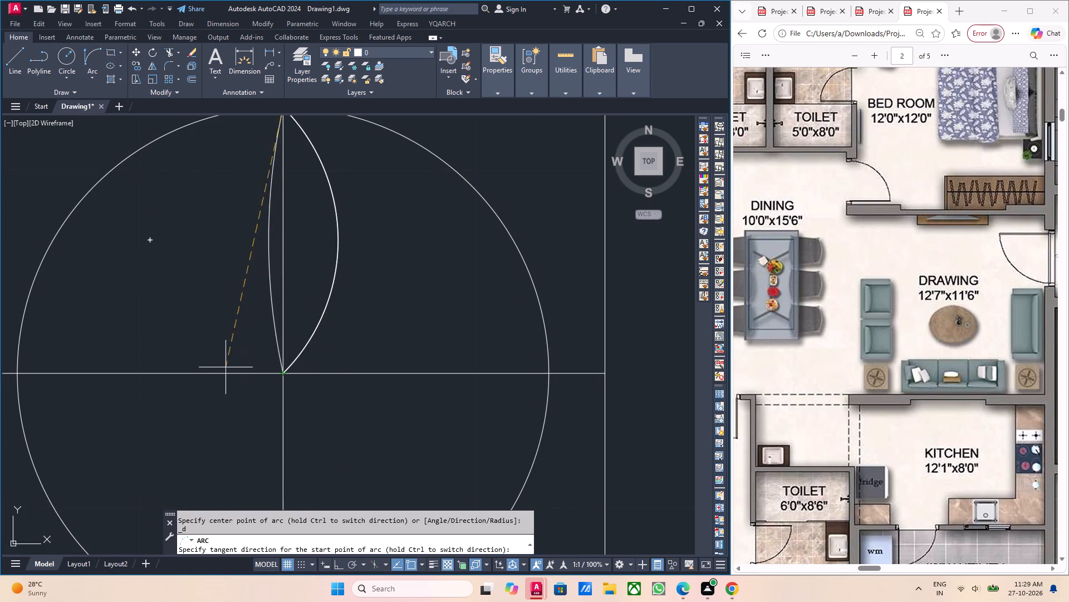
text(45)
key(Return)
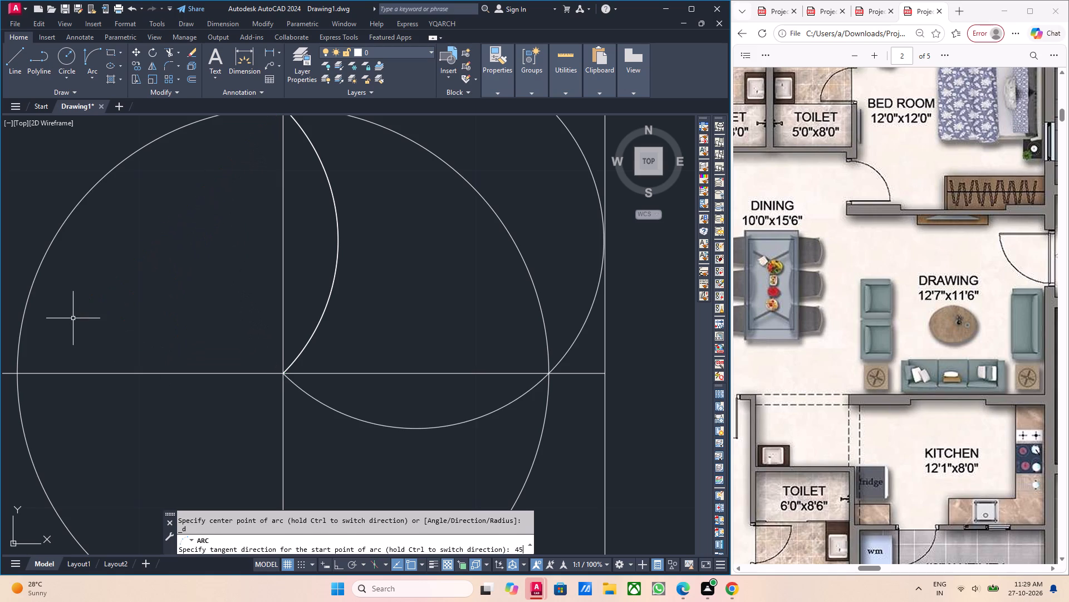
Copy all the petal arcs from the west side table circle's centre to the empty area beyond the drawing room's east wall.
scroll(72, 305, down, 1)
middle_drag(89, 382, 107, 445)
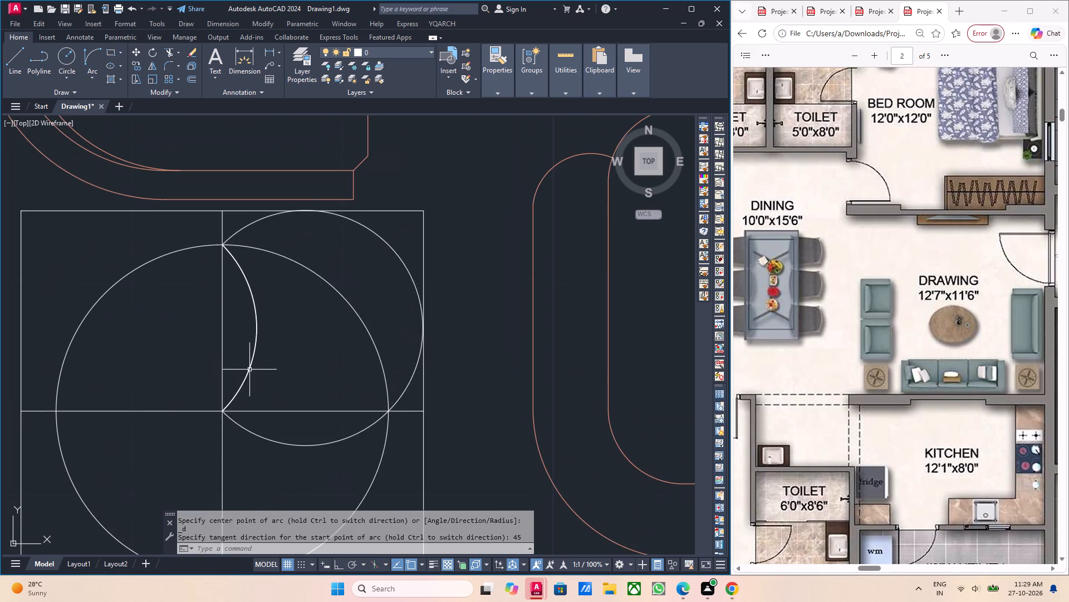
scroll(249, 370, down, 1)
middle_drag(252, 375, 260, 391)
scroll(261, 391, down, 2)
middle_click(268, 407)
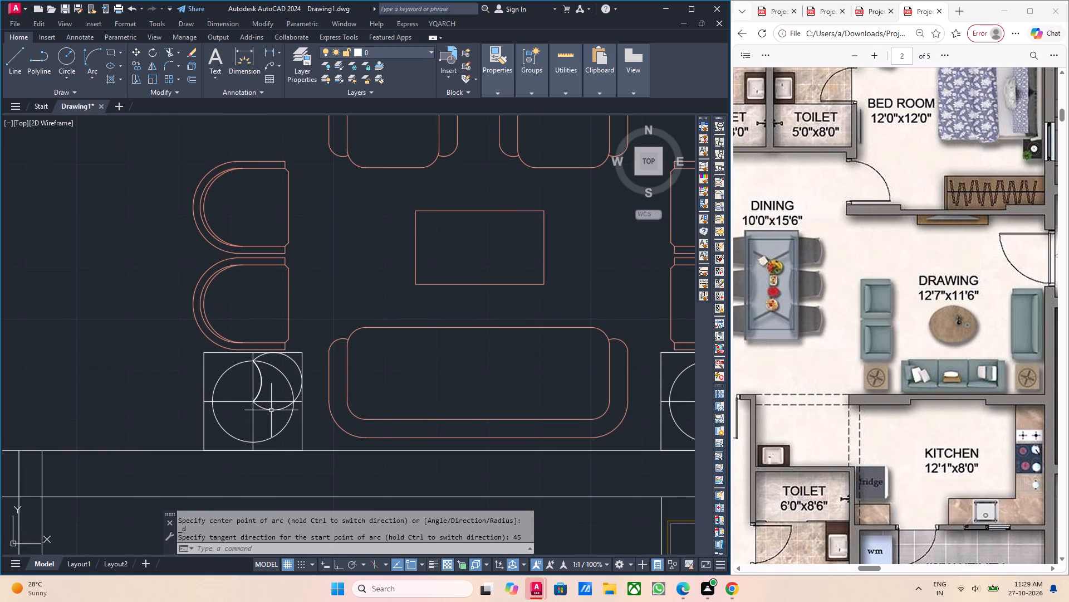
scroll(271, 410, up, 1)
middle_drag(275, 421, 283, 436)
middle_click(278, 434)
scroll(283, 431, up, 2)
drag(285, 426, 265, 416)
click(248, 405)
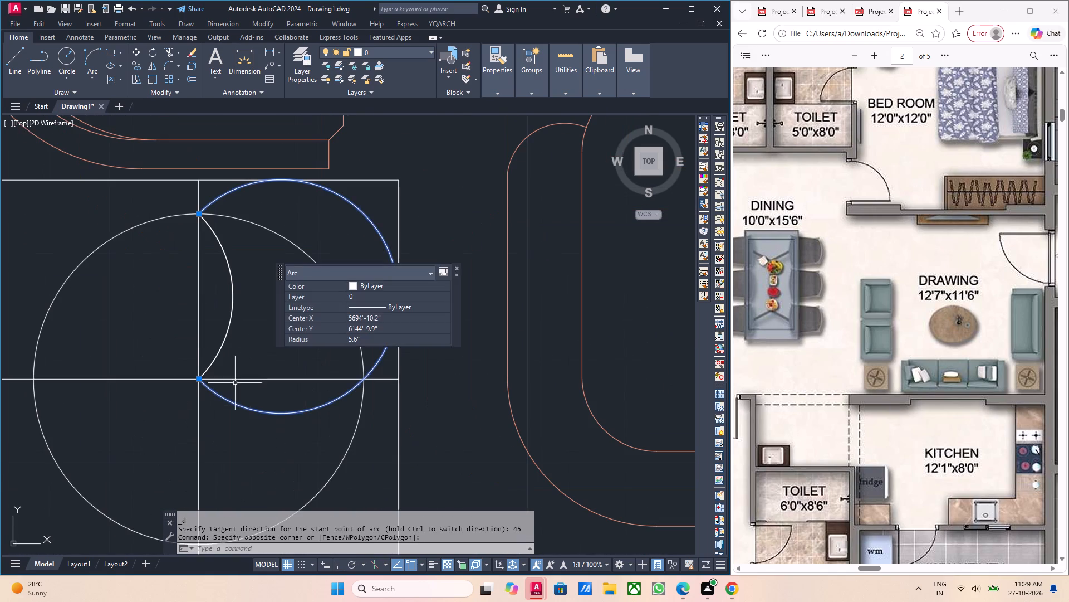
drag(239, 356, 221, 339)
click(202, 314)
scroll(306, 342, down, 2)
middle_drag(301, 347, 300, 353)
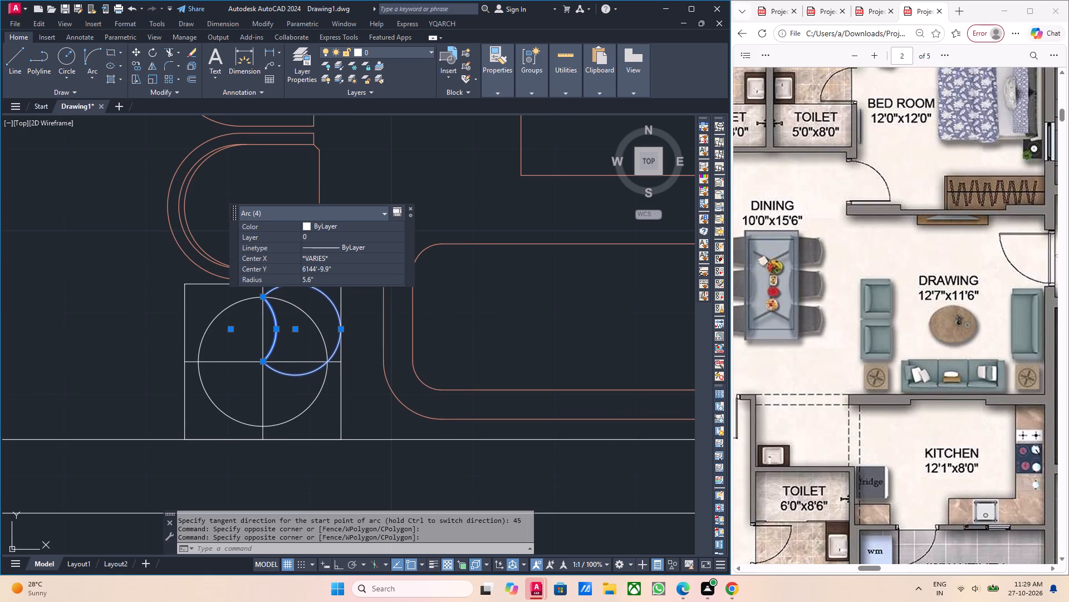
text(co)
key(Return)
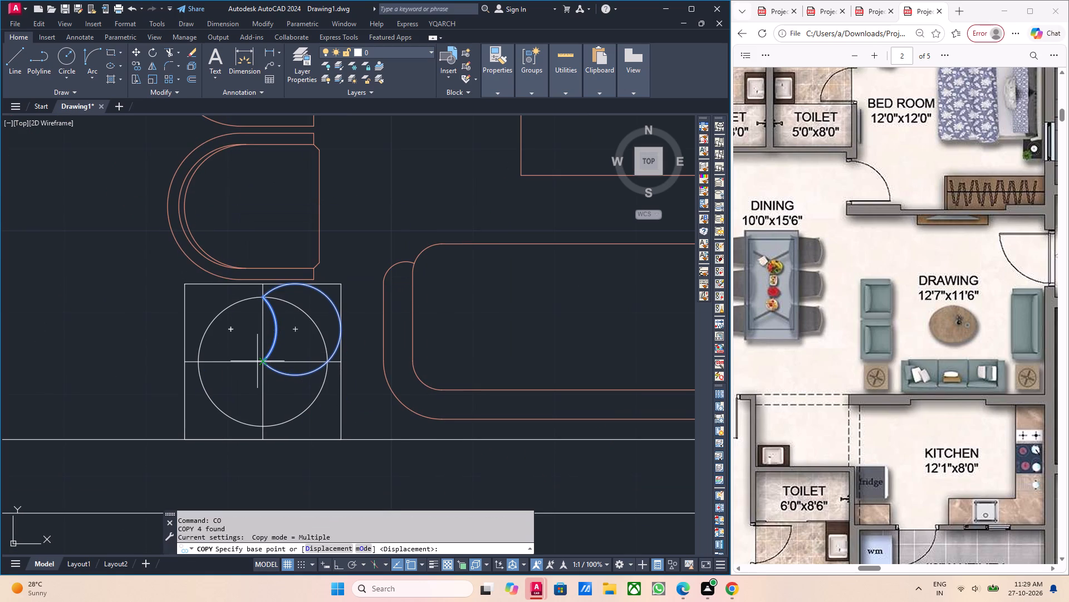
click(267, 362)
scroll(290, 275, down, 3)
middle_drag(323, 273, 348, 336)
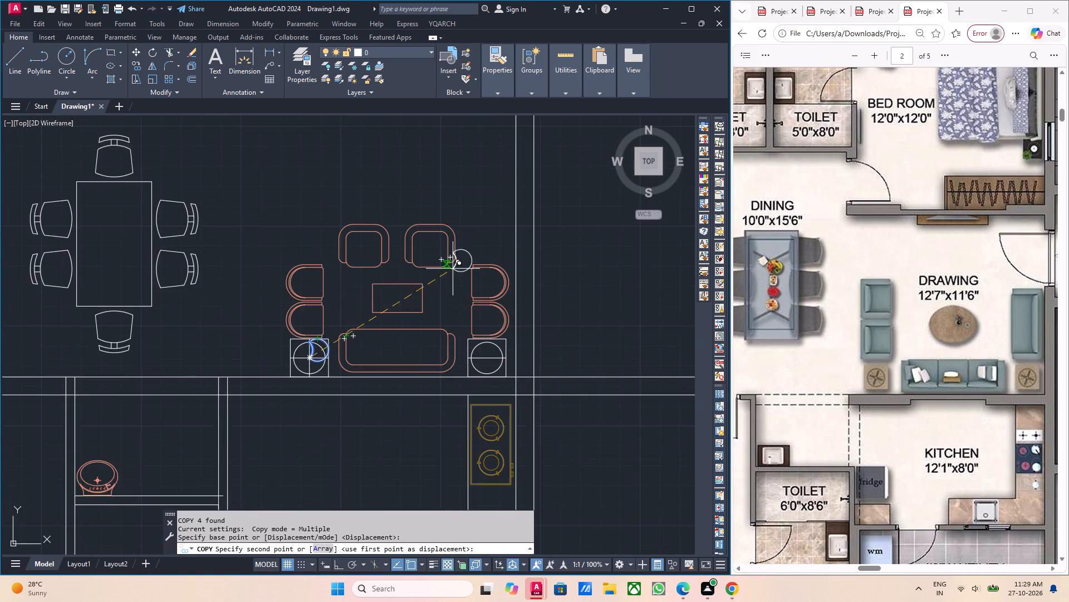
middle_drag(445, 279, 301, 366)
click(519, 315)
key(Escape)
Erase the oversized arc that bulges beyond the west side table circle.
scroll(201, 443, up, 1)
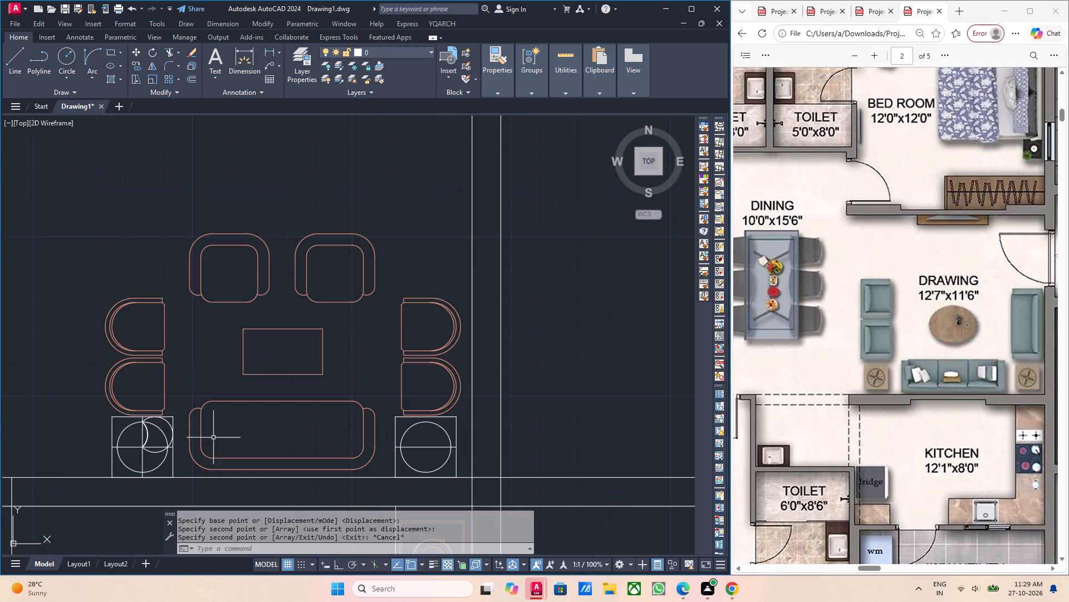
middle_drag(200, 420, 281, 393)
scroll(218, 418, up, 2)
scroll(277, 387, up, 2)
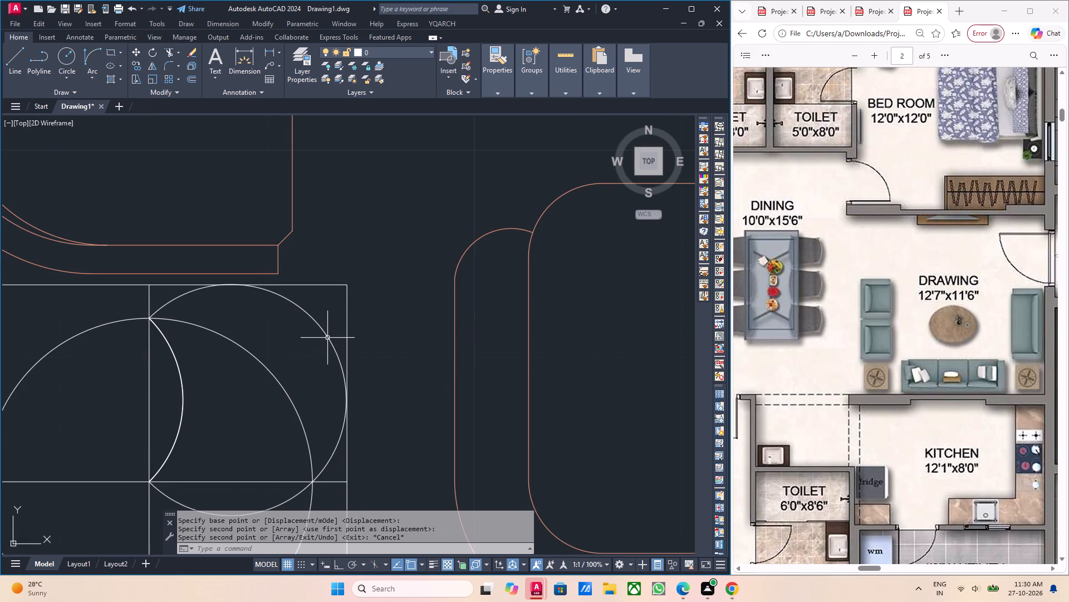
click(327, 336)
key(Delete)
Mirror the petal's east arc about the line from the circle's top quadrant to its centre, keeping the source arc.
middle_drag(209, 354, 234, 346)
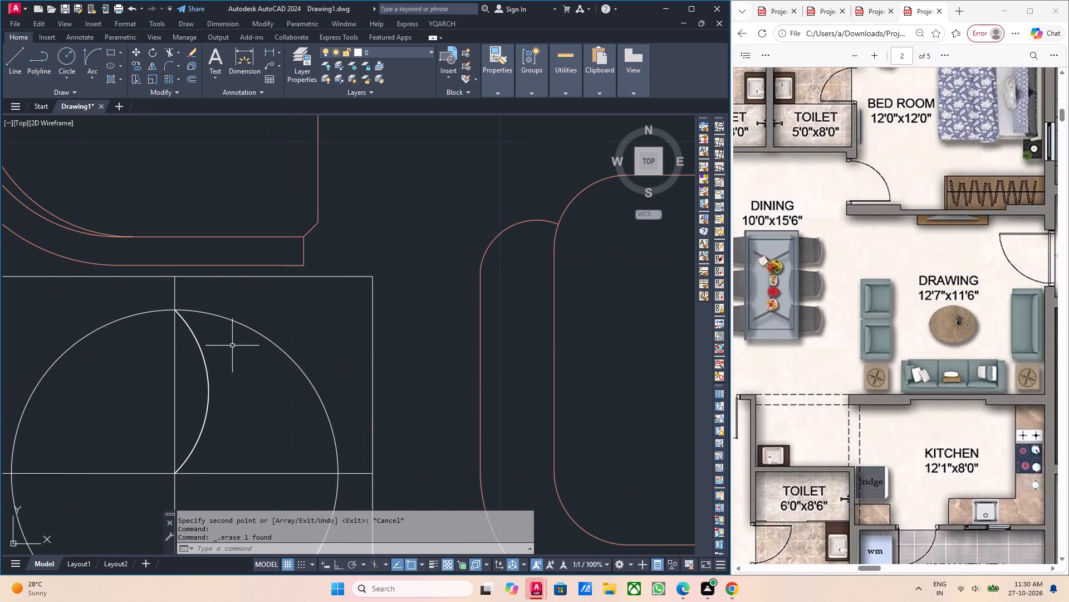
middle_drag(202, 350, 228, 349)
scroll(225, 353, up, 1)
click(233, 364)
text(mi)
key(Return)
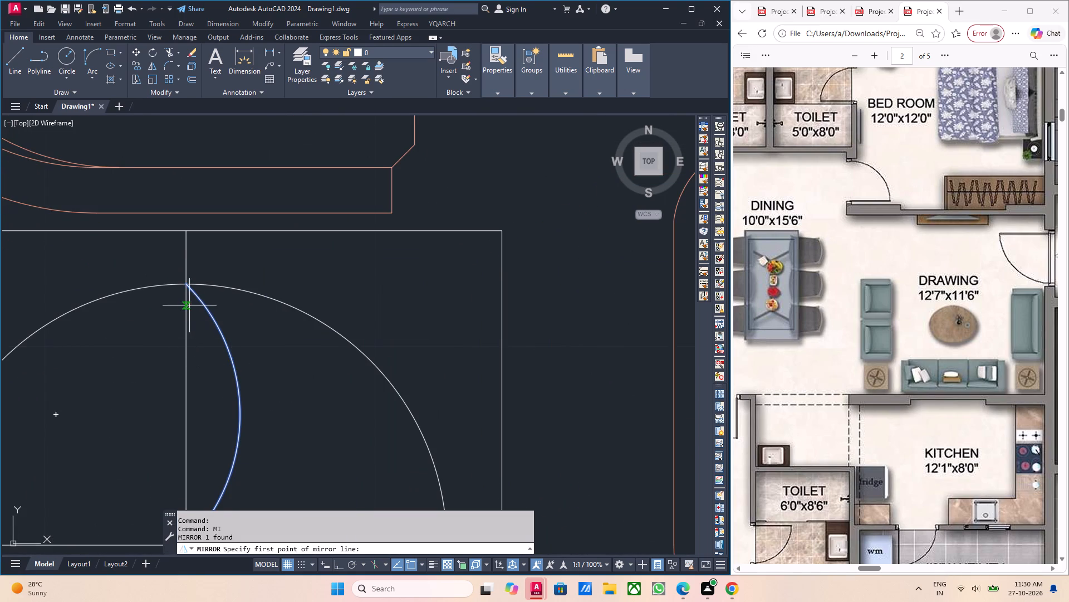
click(185, 279)
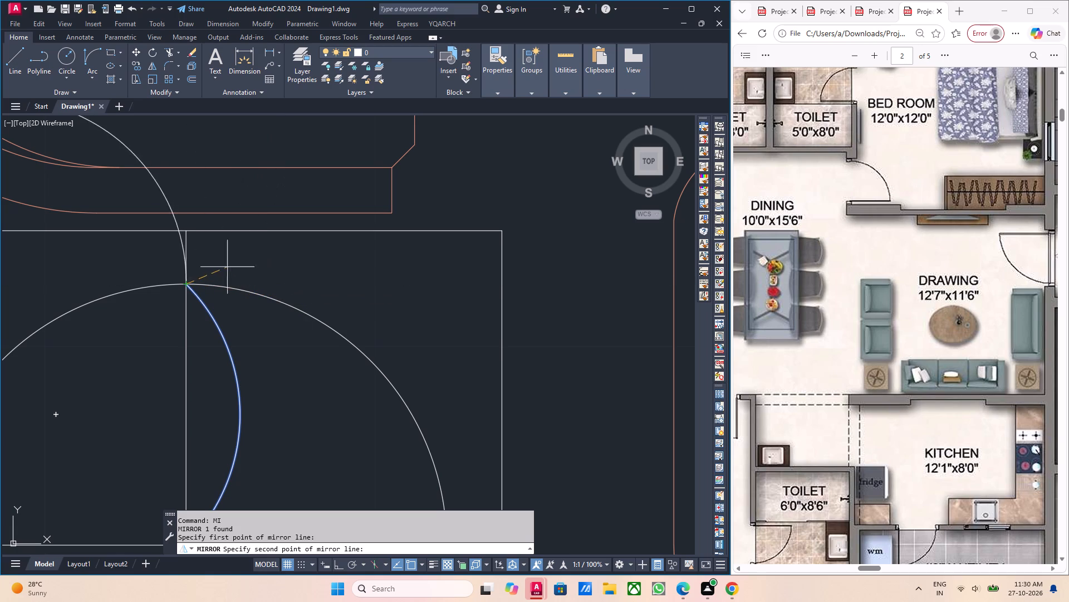
middle_drag(160, 461, 214, 215)
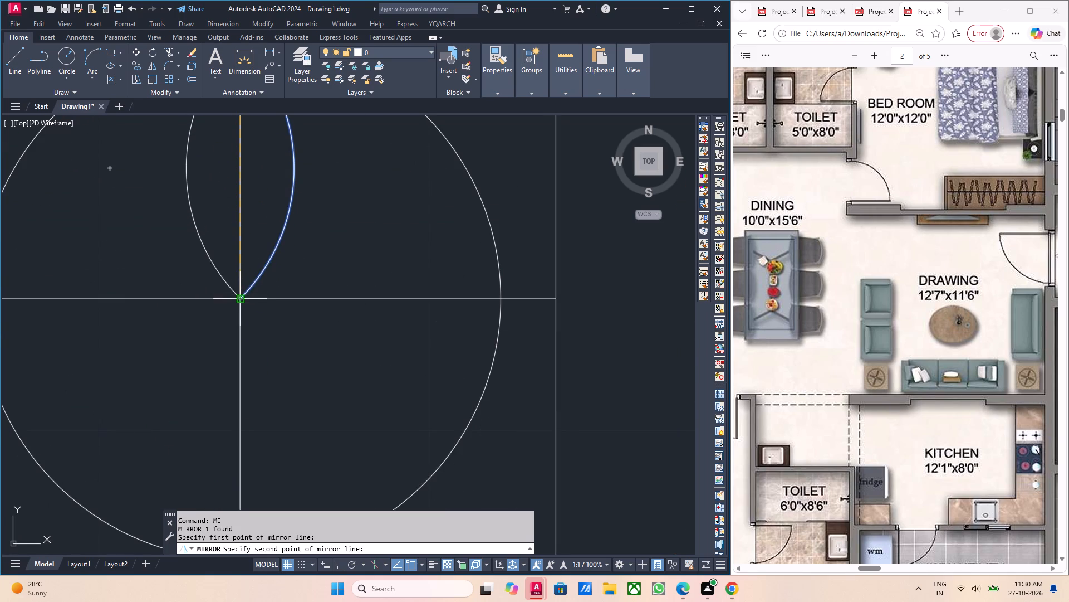
click(242, 302)
middle_drag(320, 333, 315, 444)
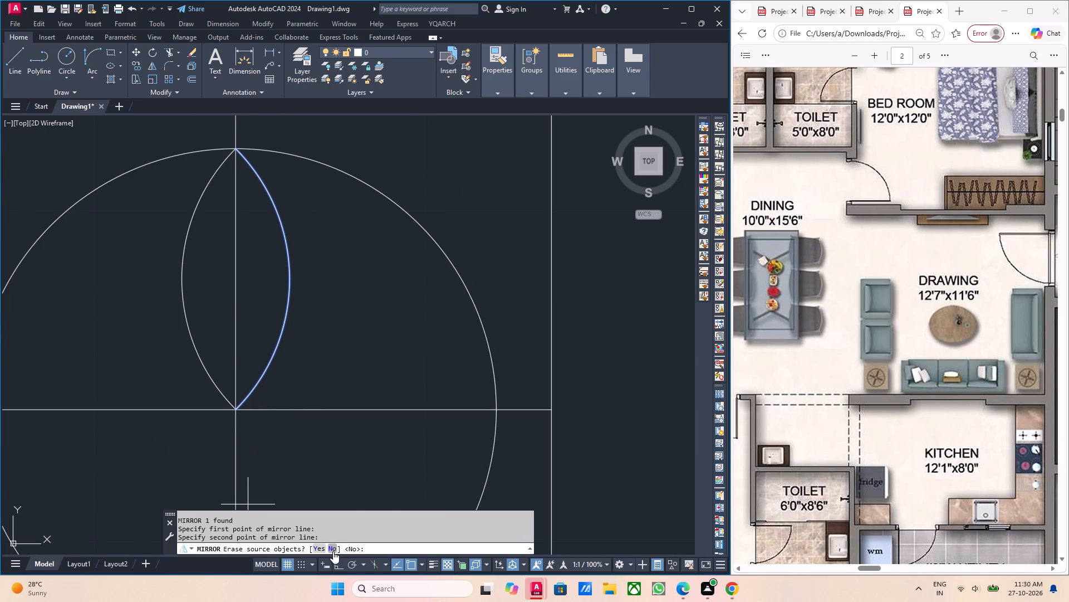
click(332, 547)
Copy the north petal's arcs from the circle's top quadrant to its centre to form the south petal.
scroll(299, 438, down, 3)
middle_drag(296, 436, 301, 454)
scroll(298, 407, up, 3)
drag(327, 436, 322, 436)
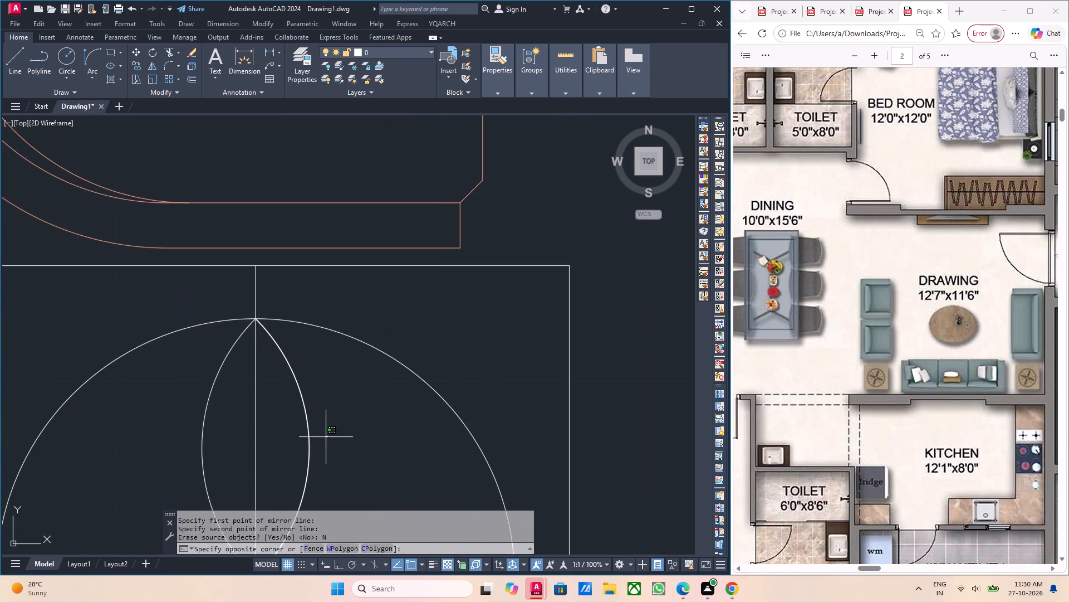
drag(322, 436, 312, 433)
click(285, 416)
drag(242, 431, 219, 424)
click(178, 391)
middle_drag(248, 461, 228, 425)
middle_drag(271, 435, 244, 400)
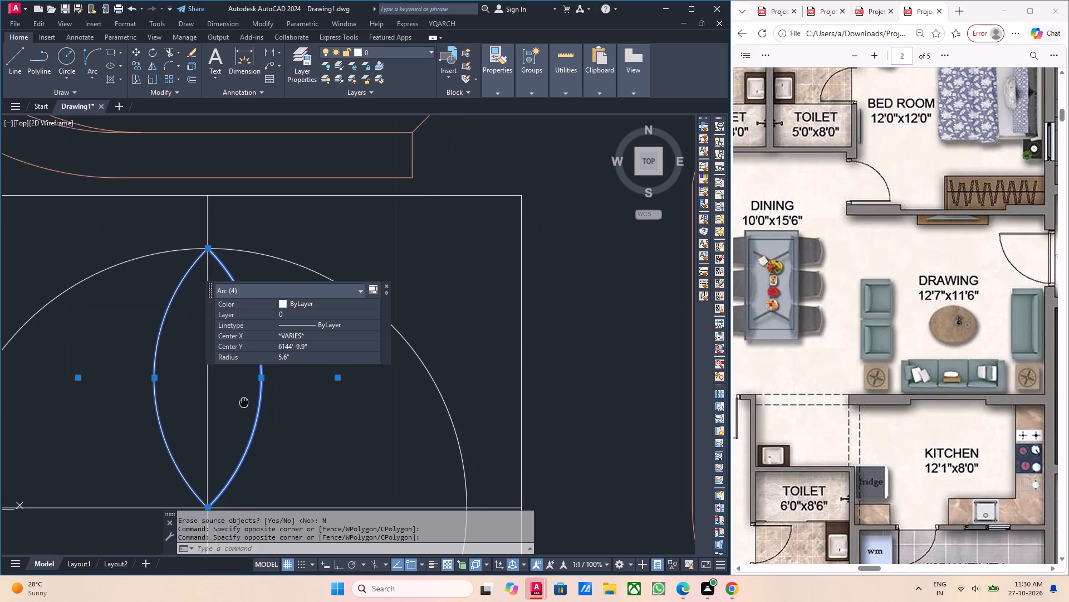
middle_drag(244, 400, 243, 400)
key(c)
key(o)
key(Return)
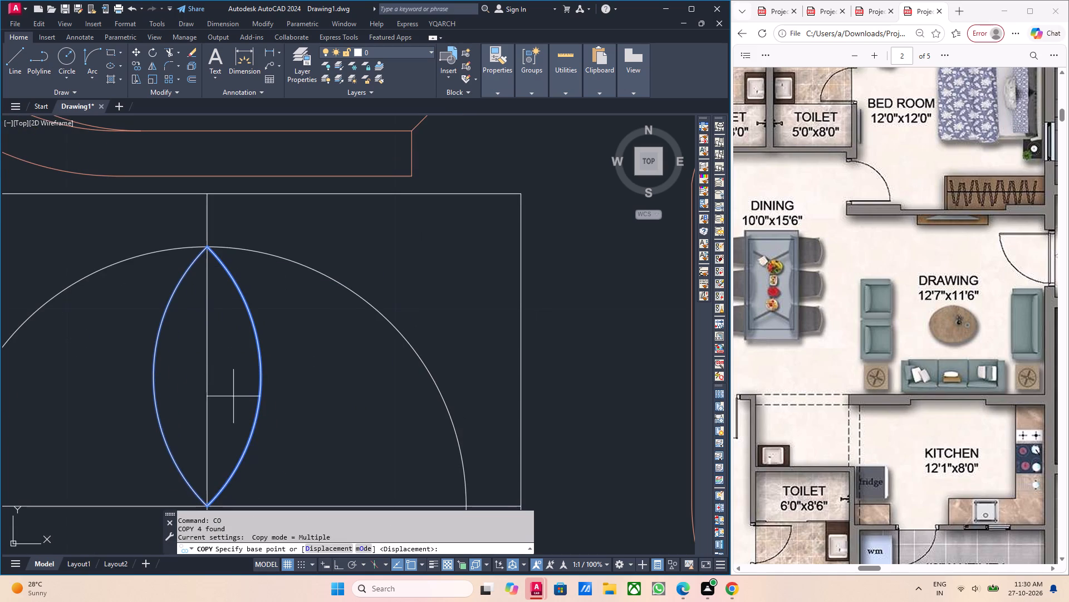
middle_drag(233, 396, 231, 276)
scroll(231, 276, down, 1)
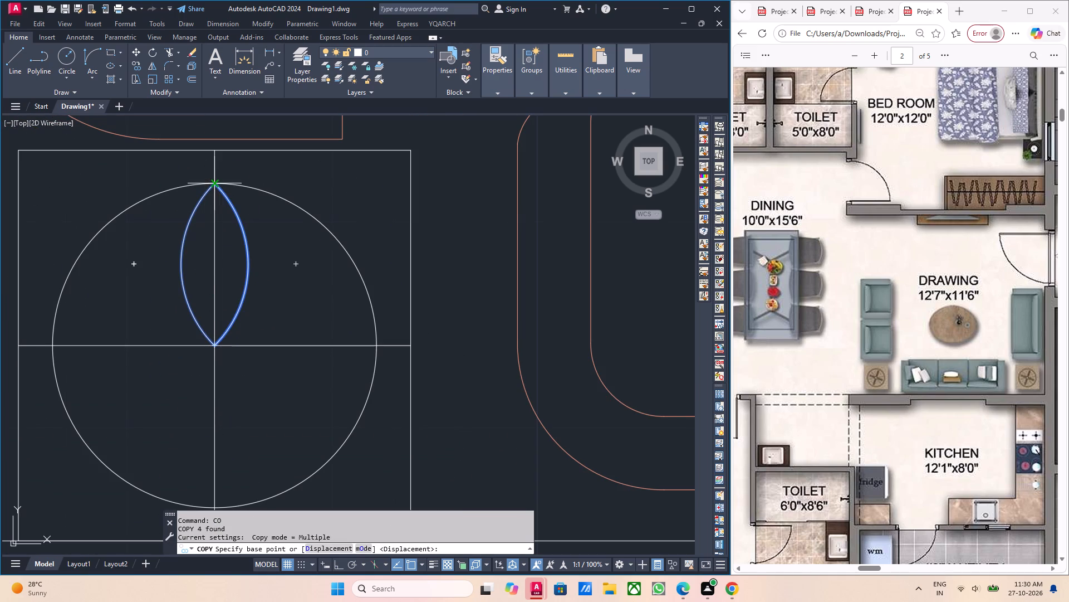
click(215, 182)
click(212, 346)
scroll(275, 377, down, 1)
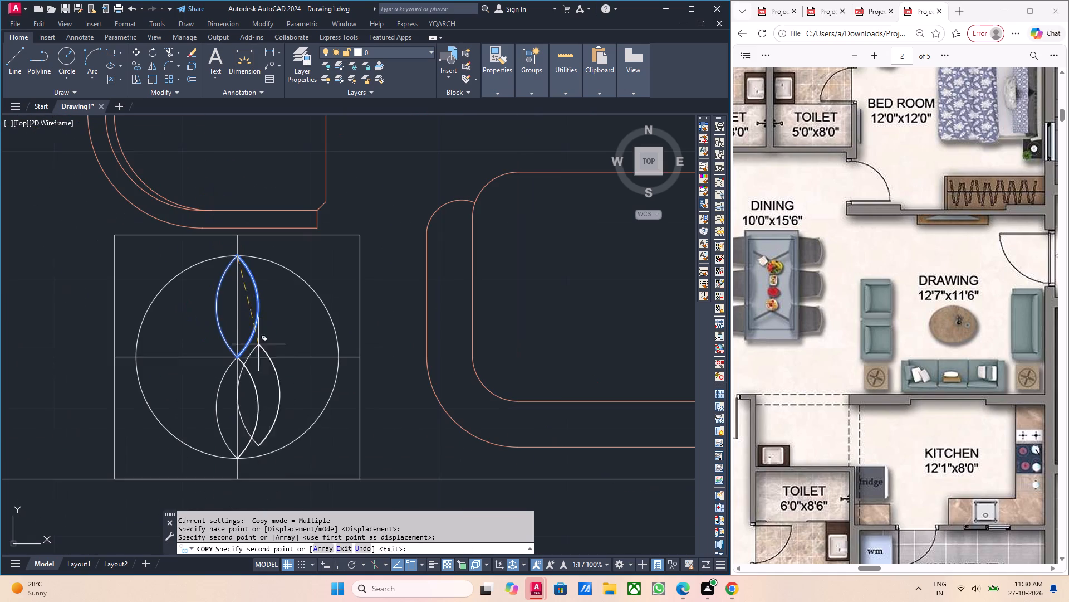
key(Escape)
Copy the north petal's arcs from the circle's centre to a point on the horizontal guide line, west of the centre.
middle_drag(249, 372, 249, 355)
scroll(247, 298, up, 1)
click(268, 311)
click(259, 303)
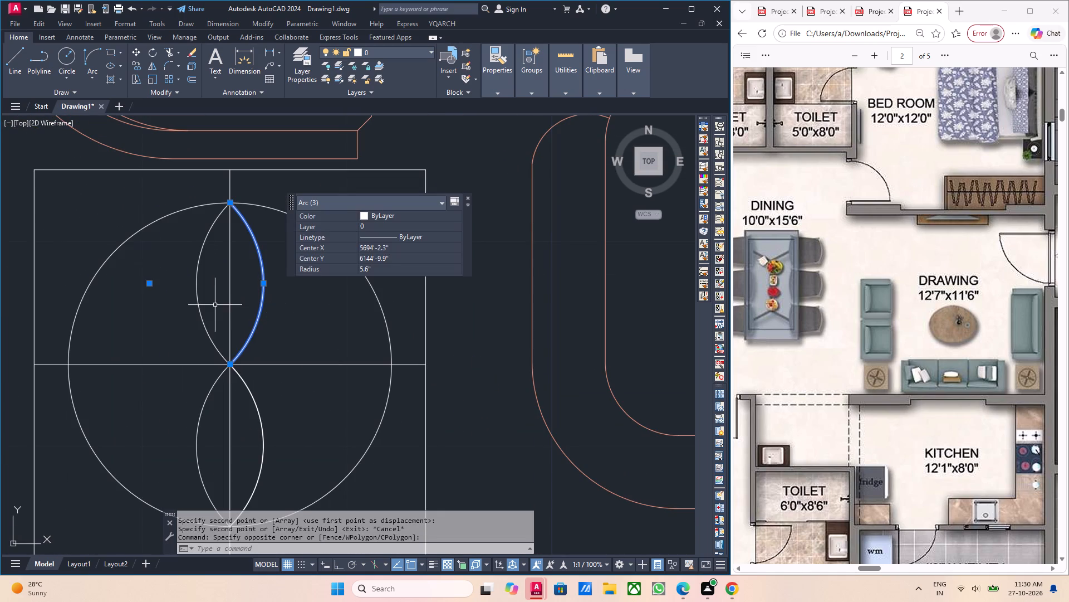
drag(213, 303, 201, 296)
click(182, 290)
middle_drag(244, 312, 187, 315)
key(c)
key(o)
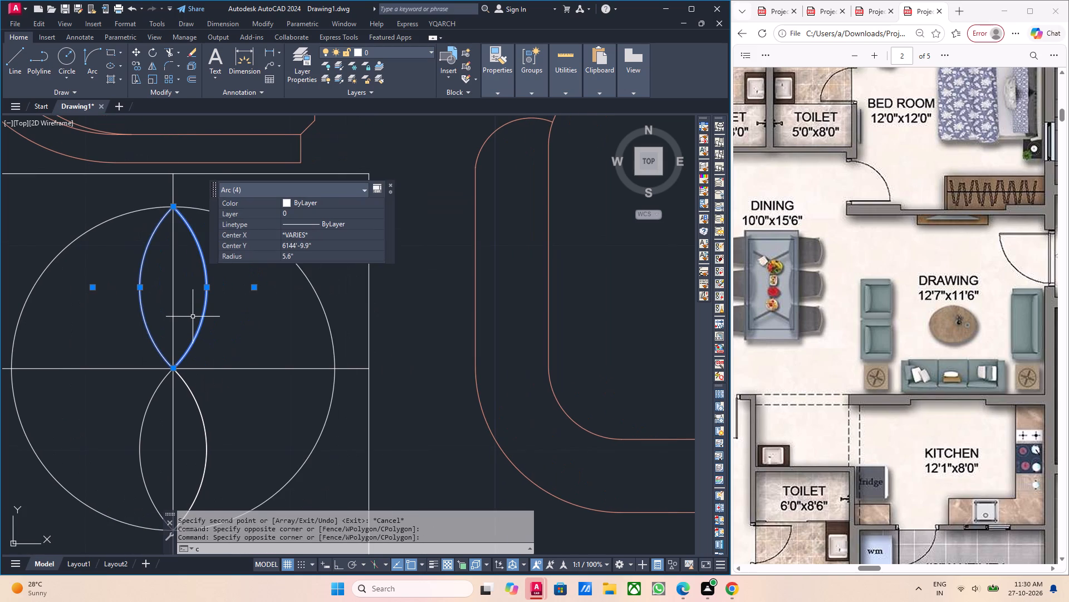
key(Return)
click(172, 367)
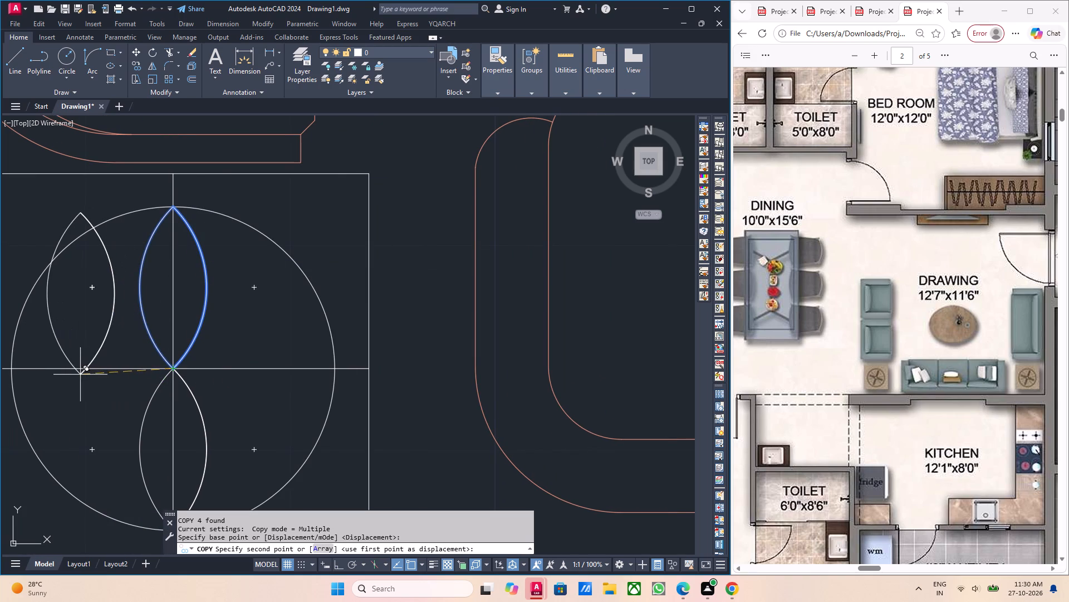
click(83, 367)
key(Escape)
Rotate the copied west petal by 270 degrees about its lower end so it lies along the horizontal guide line.
scroll(107, 360, up, 1)
drag(109, 351, 106, 351)
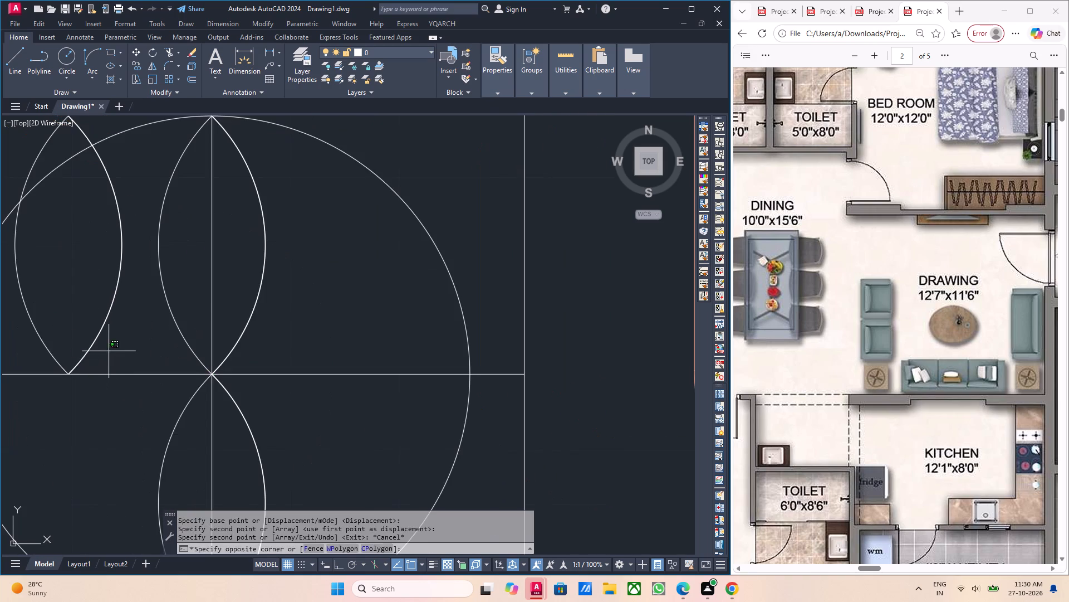
drag(106, 351, 98, 350)
click(20, 332)
middle_drag(92, 349, 127, 400)
text(ro)
key(Return)
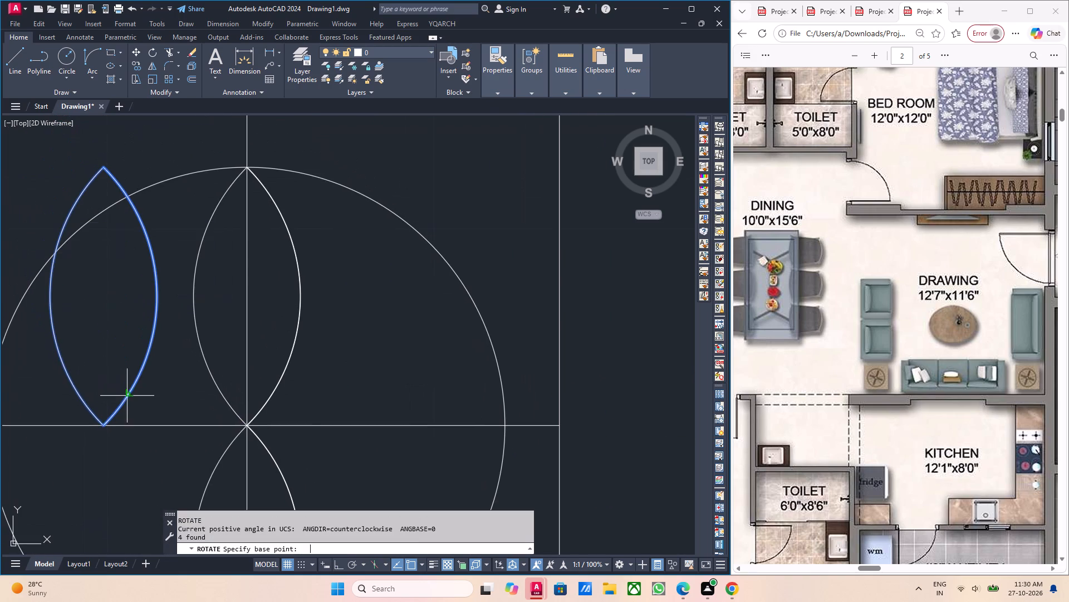
click(104, 426)
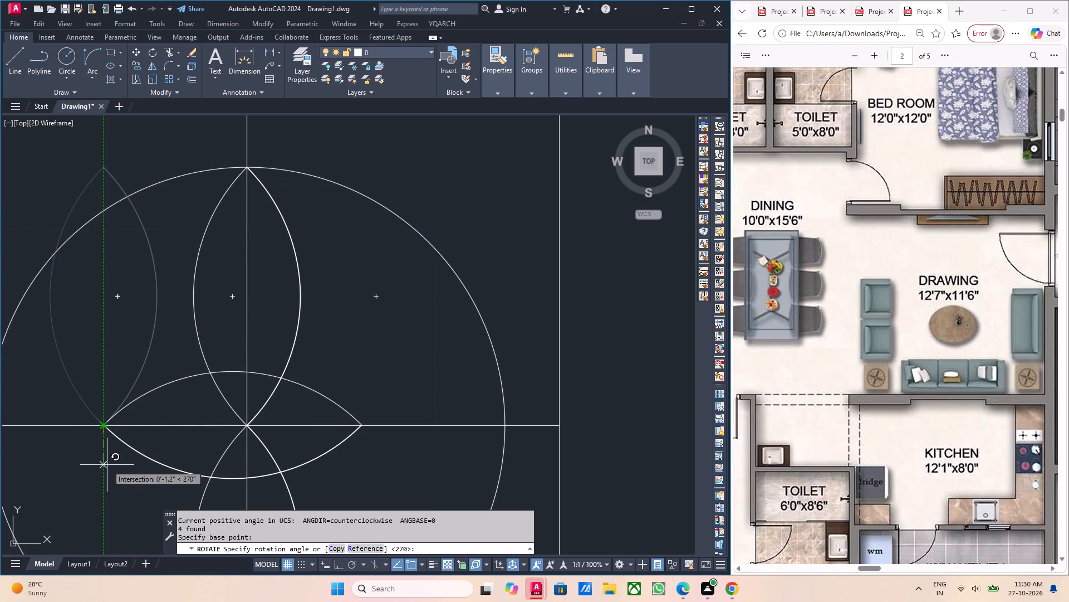
click(107, 465)
Move one upper and one lower arc of the rotated petal from its west tip to the circle's west quadrant.
middle_drag(129, 465, 111, 469)
click(124, 459)
drag(115, 418, 115, 416)
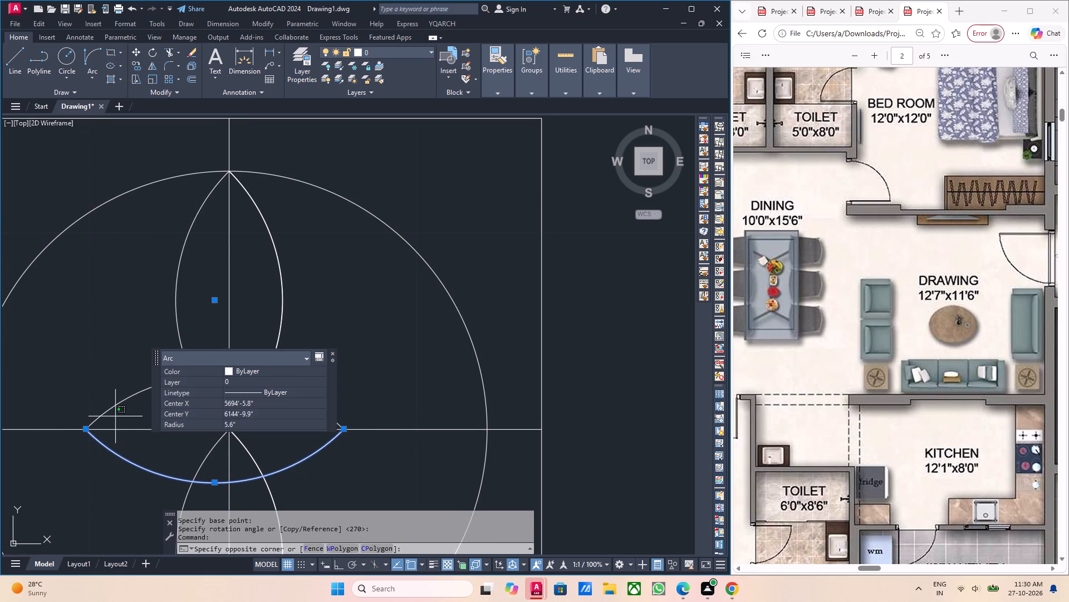
drag(115, 416, 111, 411)
click(102, 402)
middle_drag(133, 440, 220, 417)
middle_drag(220, 419, 211, 421)
key(m)
key(Return)
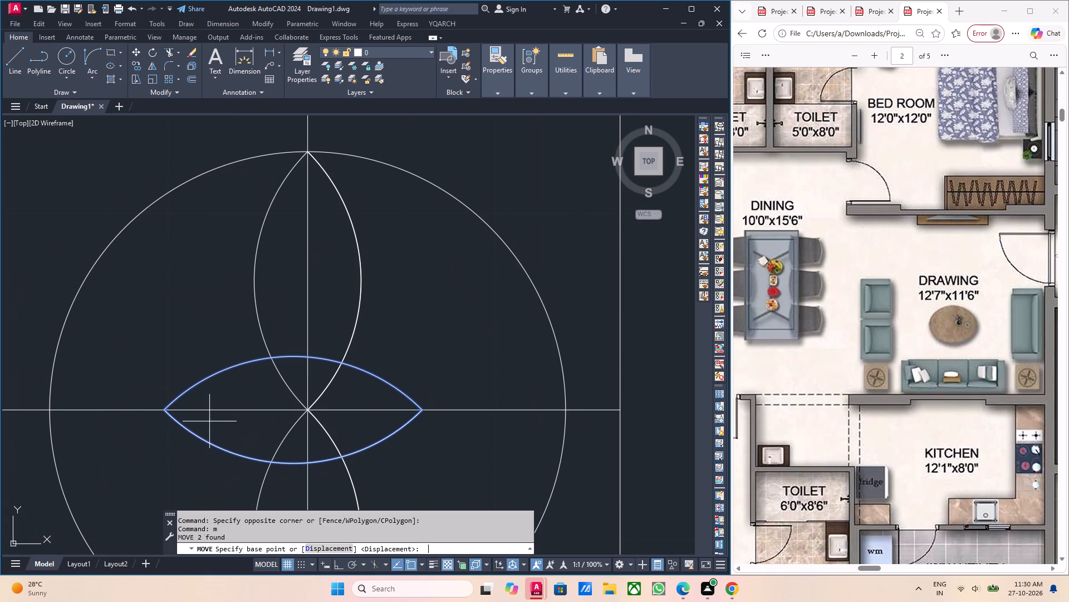
click(163, 410)
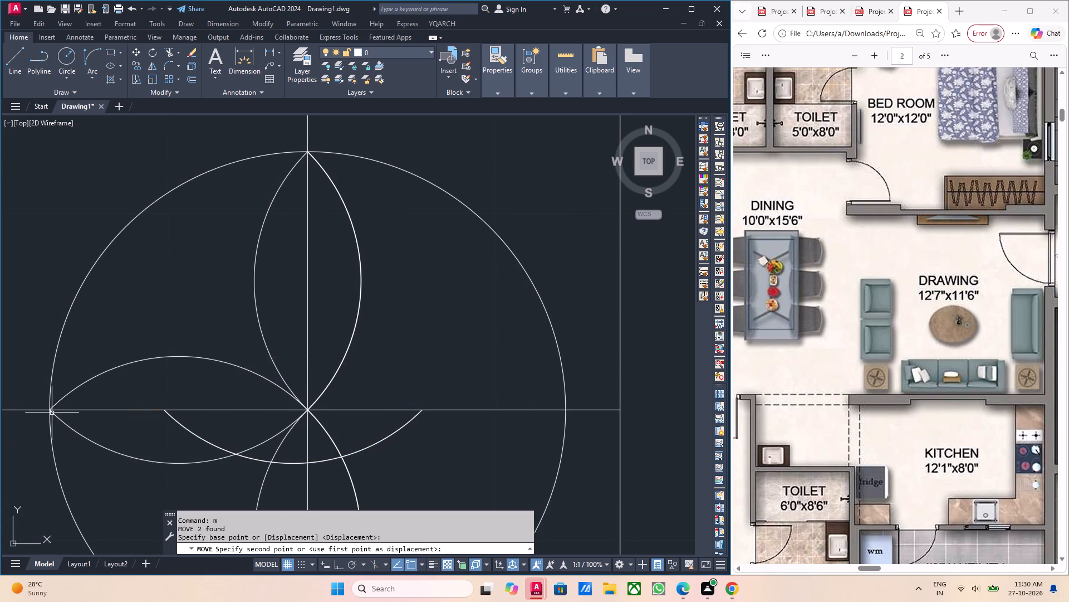
click(52, 413)
middle_click(141, 418)
key(Escape)
Erase the leftover lower arcs of the rotated petal and one duplicate of the north petal's east arc.
drag(372, 455, 370, 449)
click(364, 437)
middle_click(449, 462)
key(Delete)
middle_click(437, 403)
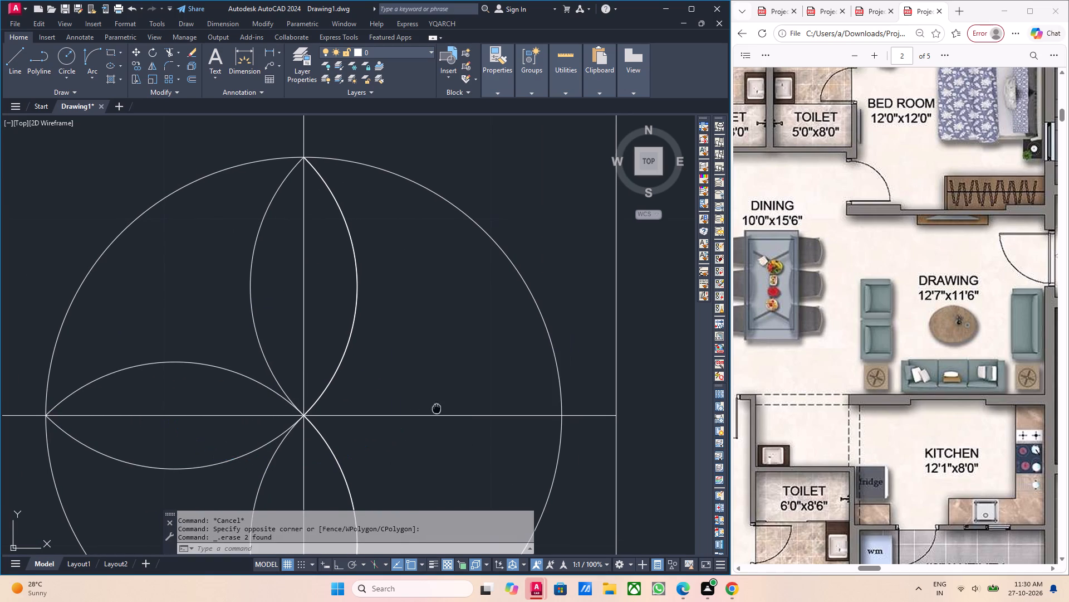
click(347, 338)
click(351, 337)
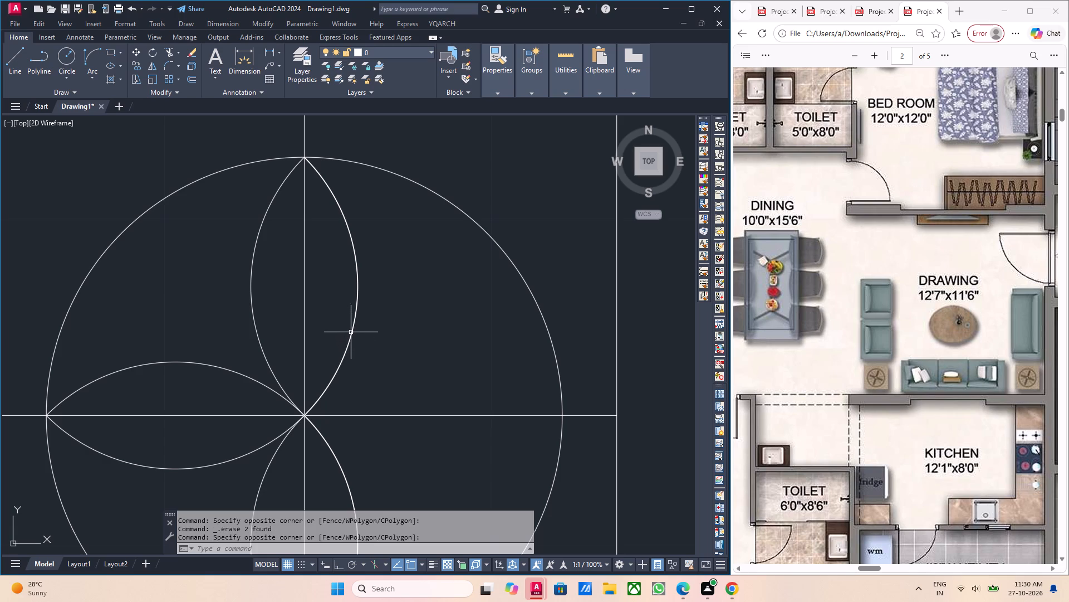
click(354, 324)
key(Delete)
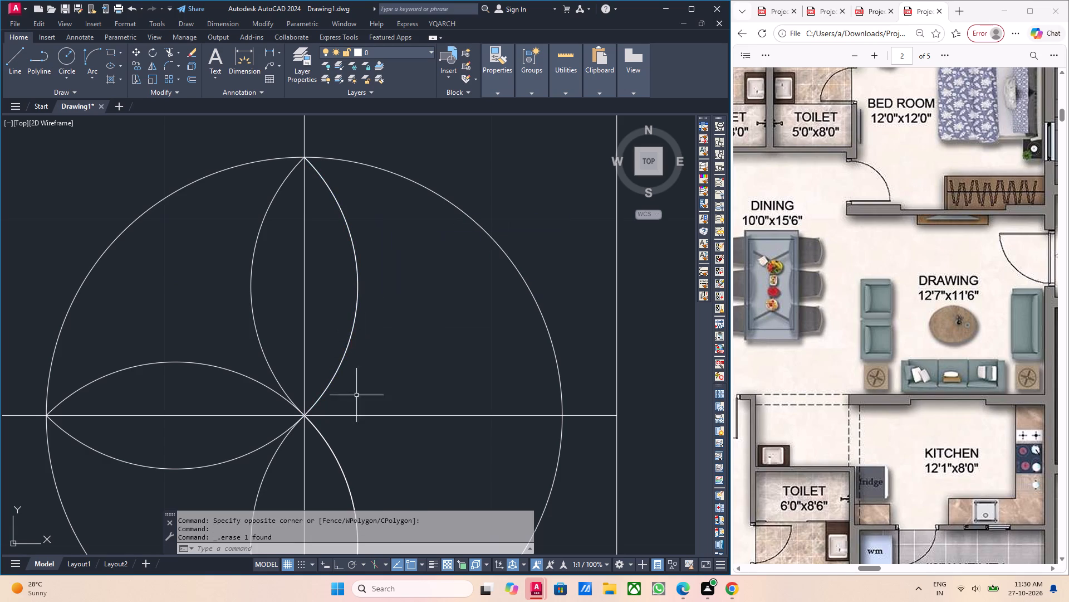
Copy the west petal's two arcs from the circle's centre to its east quadrant to form the east petal.
middle_drag(352, 401, 364, 384)
scroll(153, 448, up, 1)
drag(193, 471, 188, 463)
click(178, 448)
middle_drag(214, 452, 232, 506)
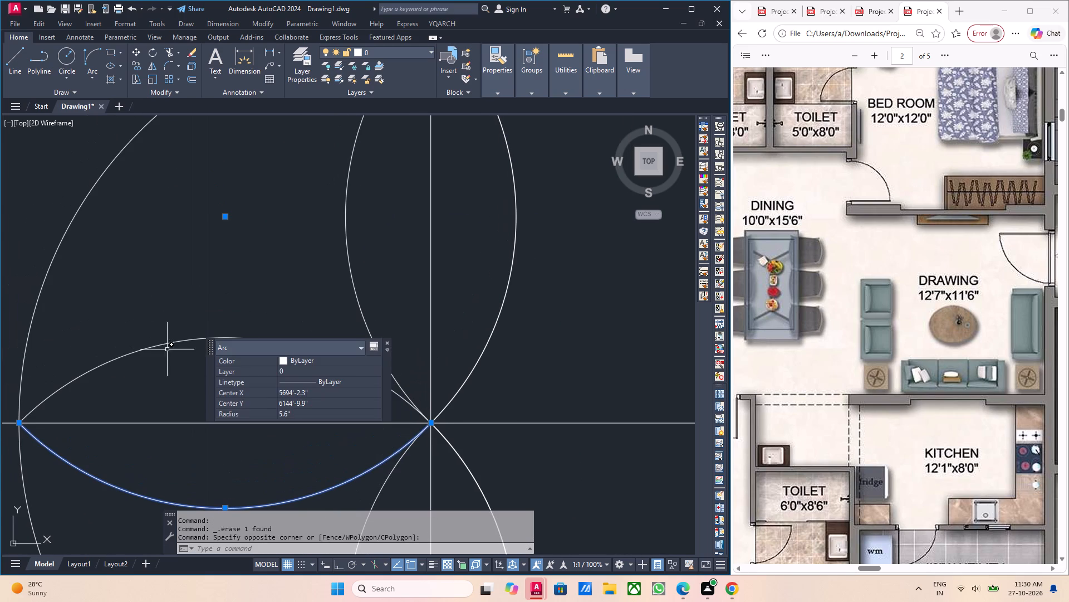
drag(178, 360, 169, 354)
click(156, 334)
scroll(203, 353, down, 2)
middle_drag(253, 397, 226, 428)
middle_drag(225, 428, 225, 428)
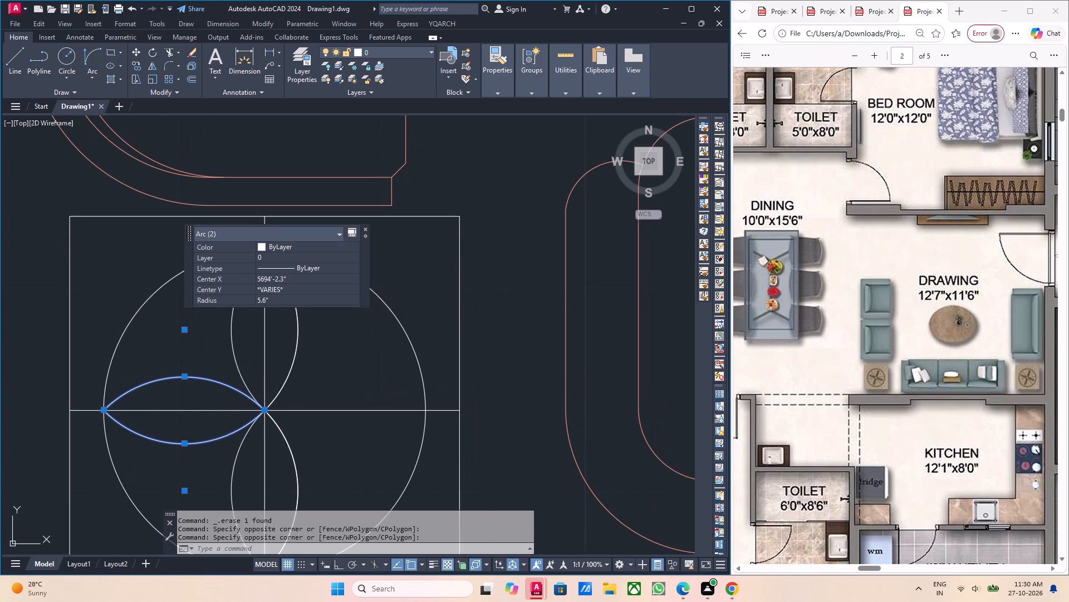
middle_drag(225, 428, 215, 430)
key(c)
key(o)
key(Return)
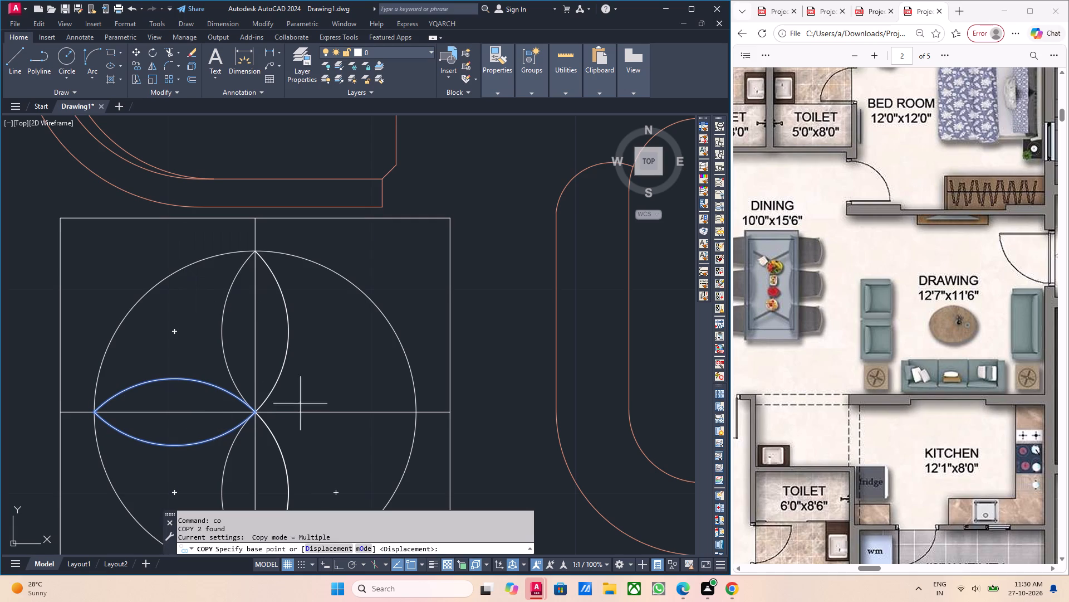
drag(258, 412, 264, 411)
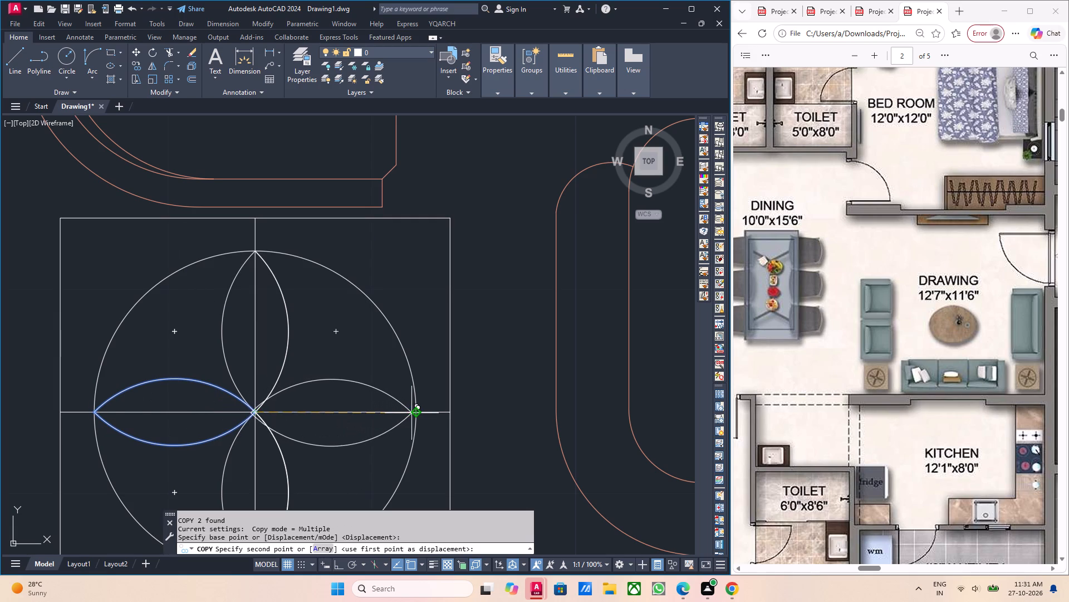
click(414, 413)
scroll(418, 417, down, 3)
key(grave)
key(Escape)
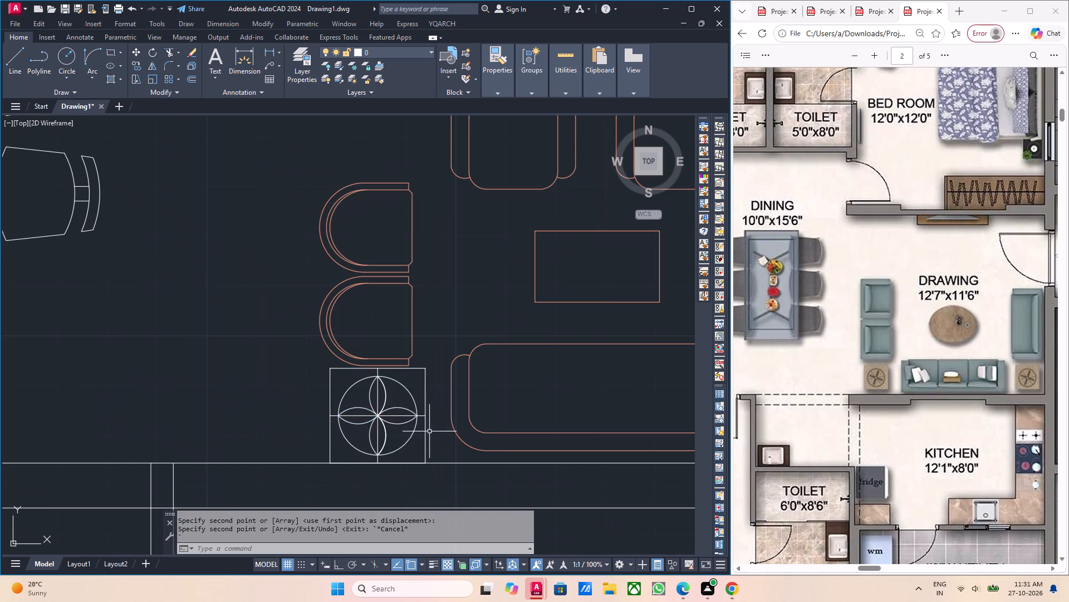
Draw a diagonal line from the circle's centre to the northeast corner of the side-table square.
scroll(427, 441, up, 3)
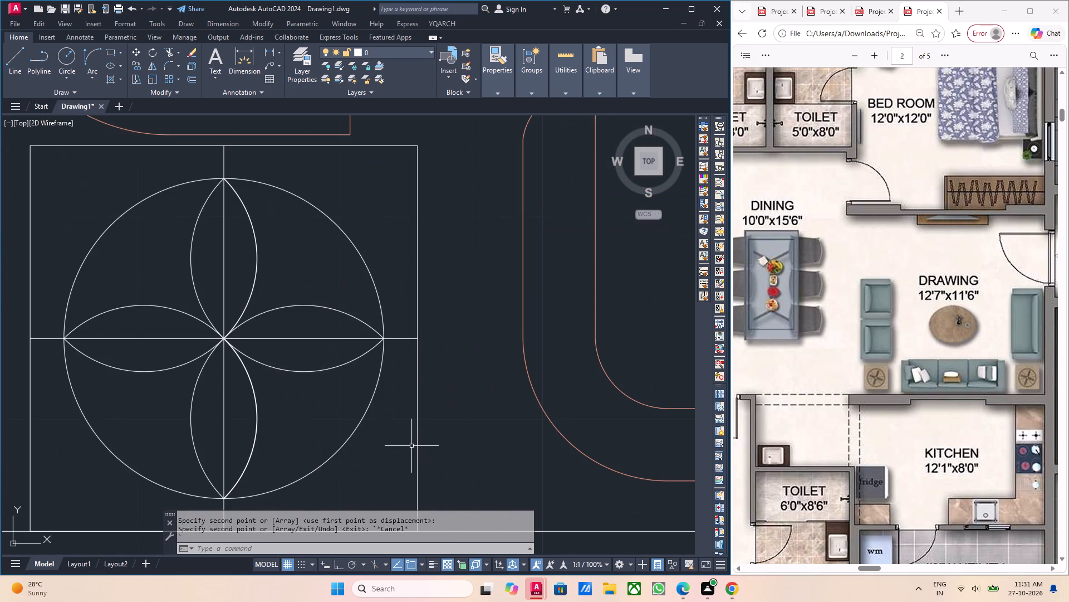
middle_drag(286, 427, 307, 483)
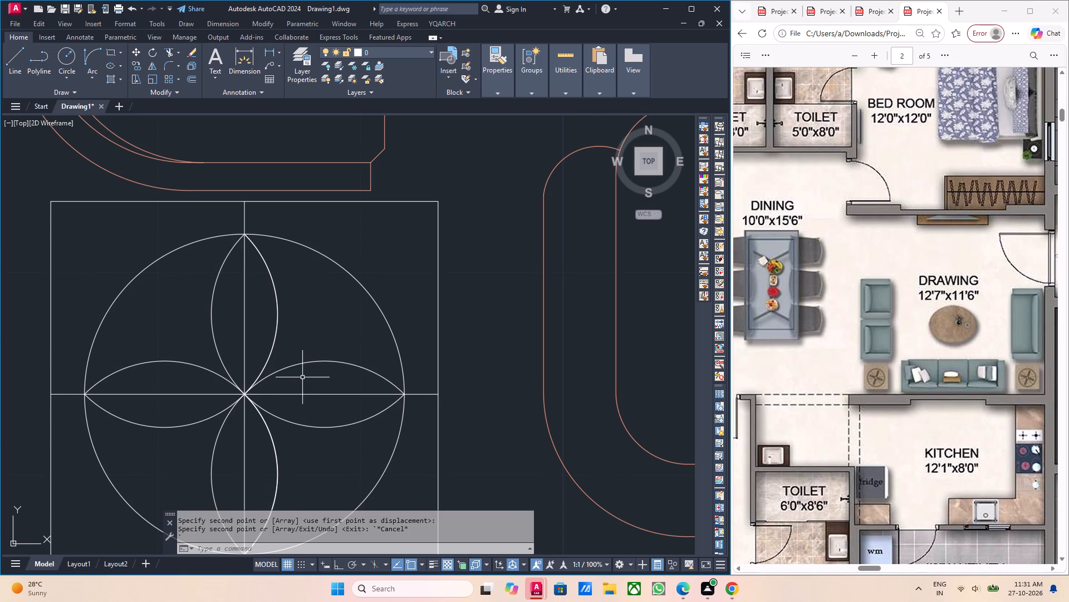
middle_drag(303, 381, 305, 399)
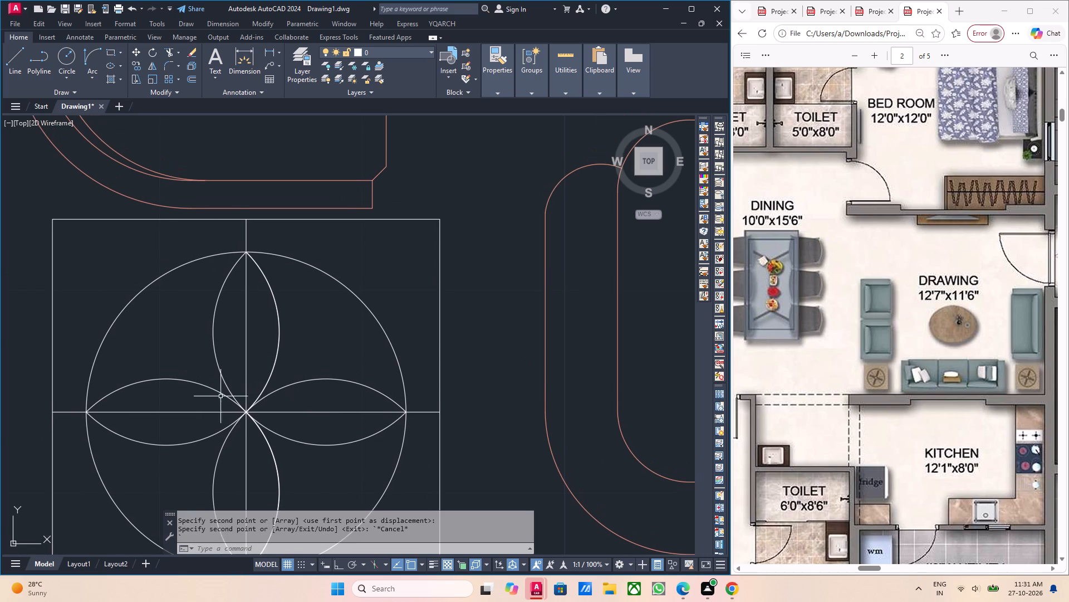
click(11, 55)
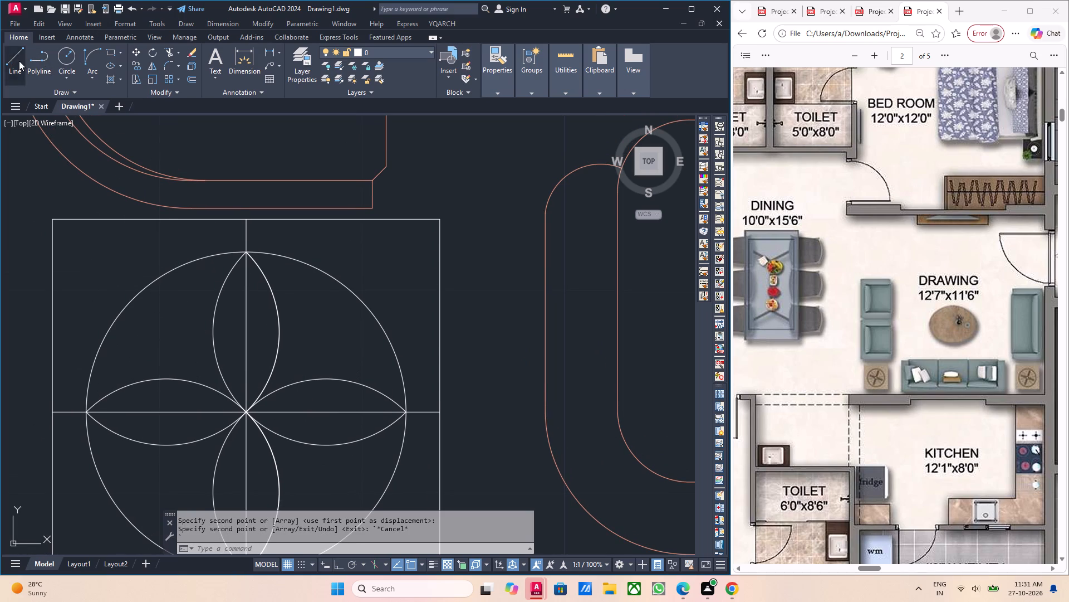
drag(248, 413, 259, 404)
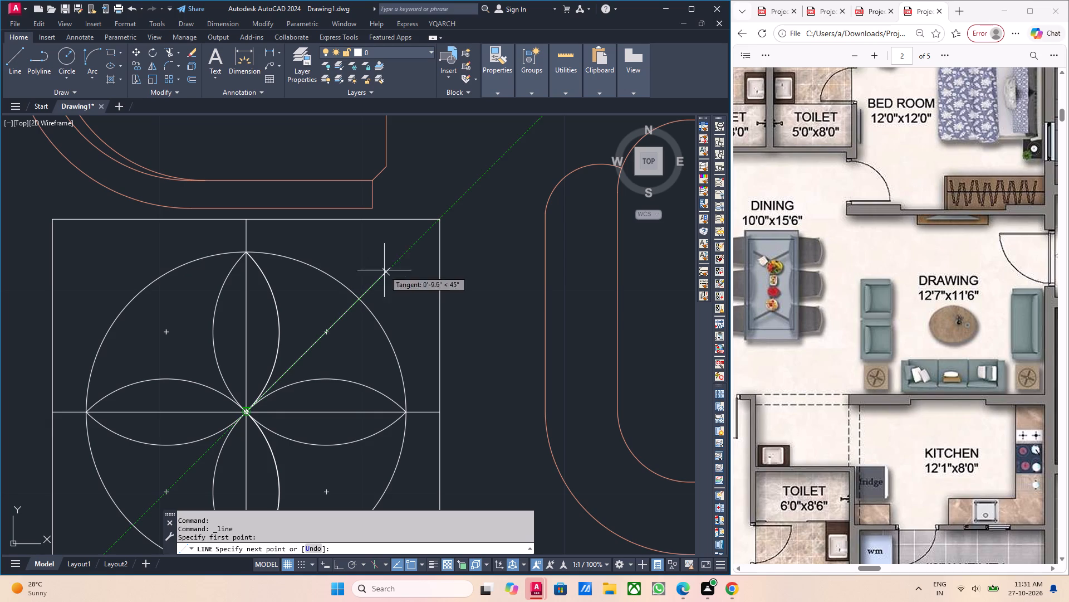
click(440, 221)
key(Escape)
Draw a diagonal line from the circle's centre to the southeast corner of the side-table square.
middle_drag(418, 407, 410, 363)
middle_drag(410, 367, 419, 407)
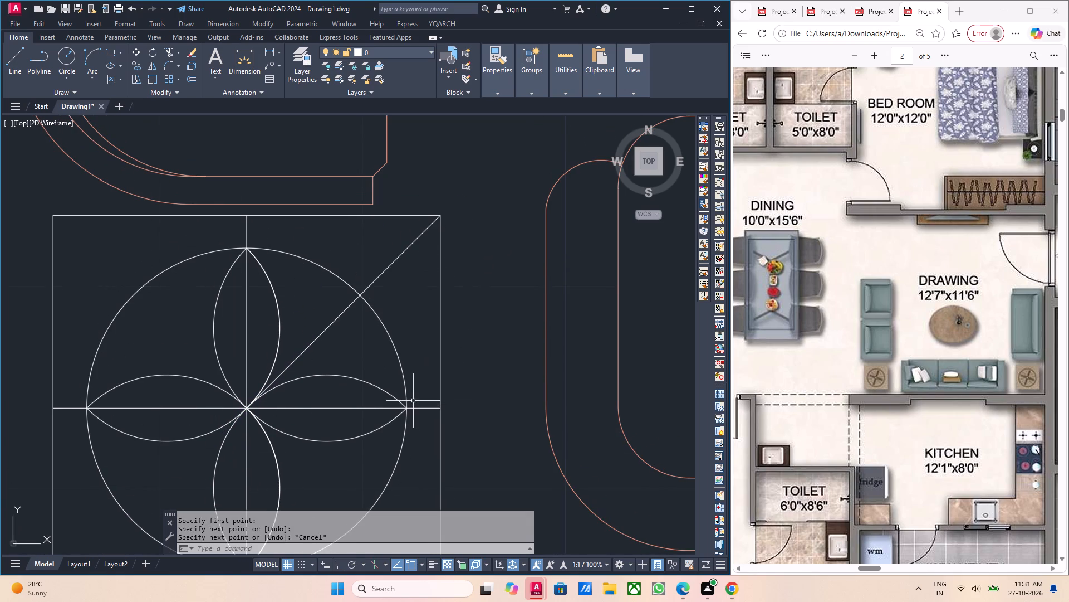
key(l)
key(Return)
middle_drag(296, 426, 269, 284)
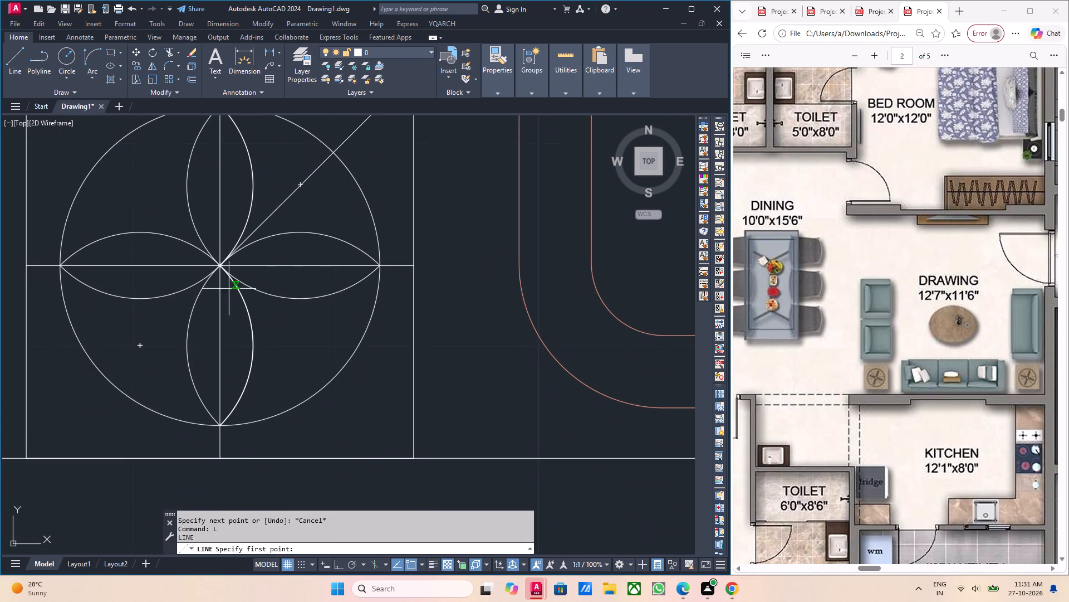
click(220, 268)
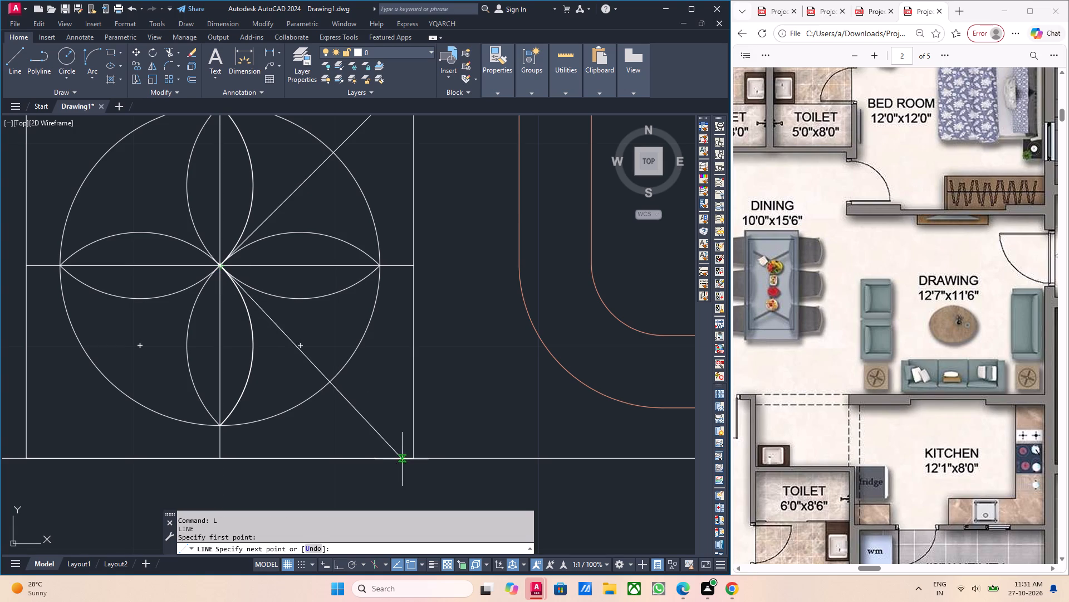
click(411, 458)
middle_drag(325, 364, 358, 415)
key(Escape)
middle_drag(277, 415, 411, 426)
key(Escape)
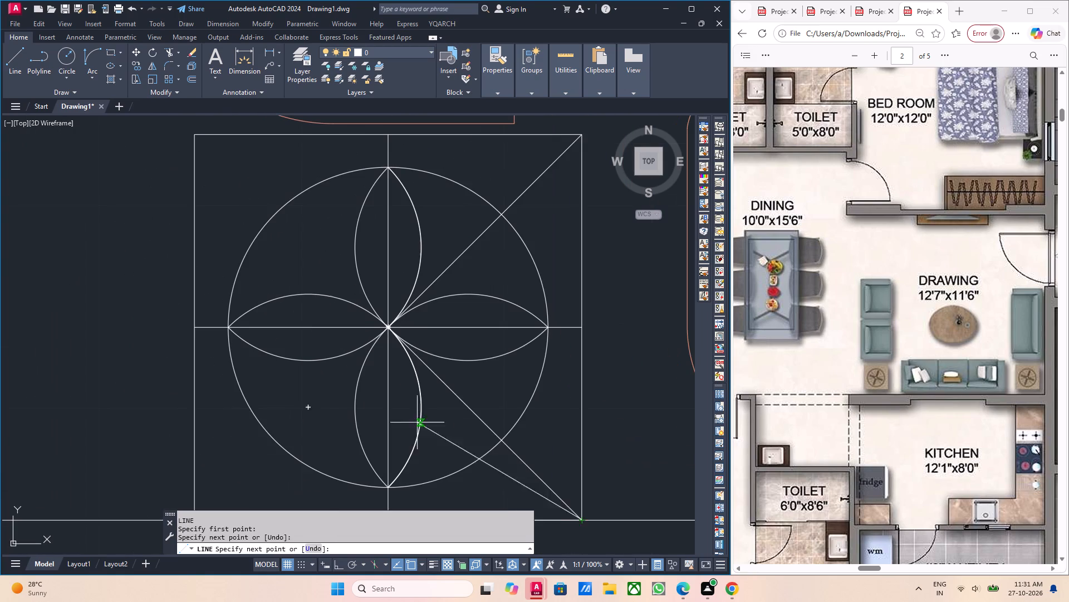
Draw a diagonal line from the circle's centre to the northwest corner of the side-table square.
middle_drag(433, 400, 433, 440)
key(l)
key(Return)
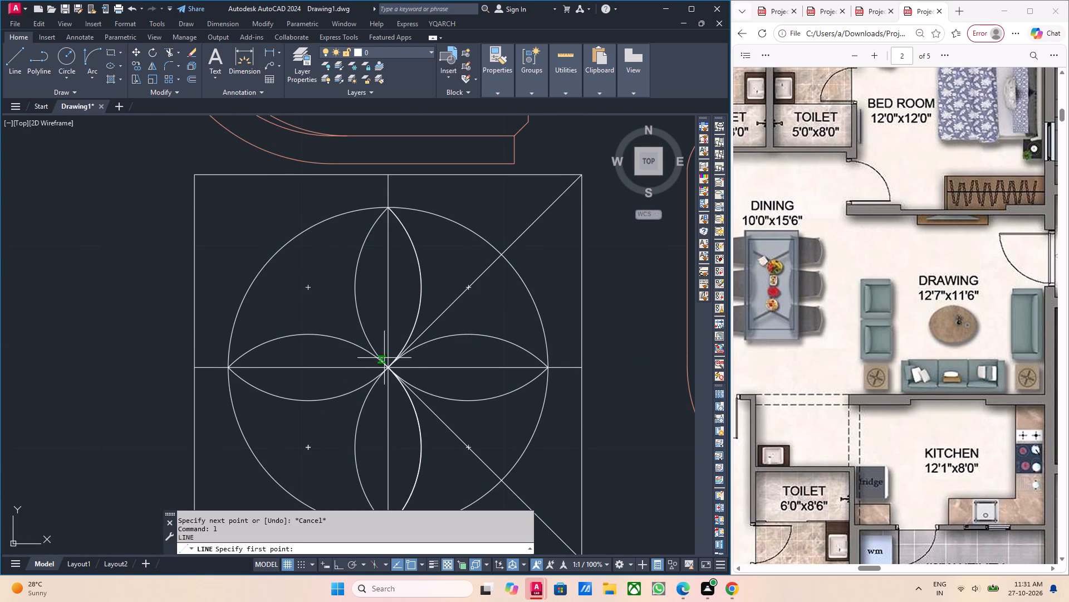
click(388, 367)
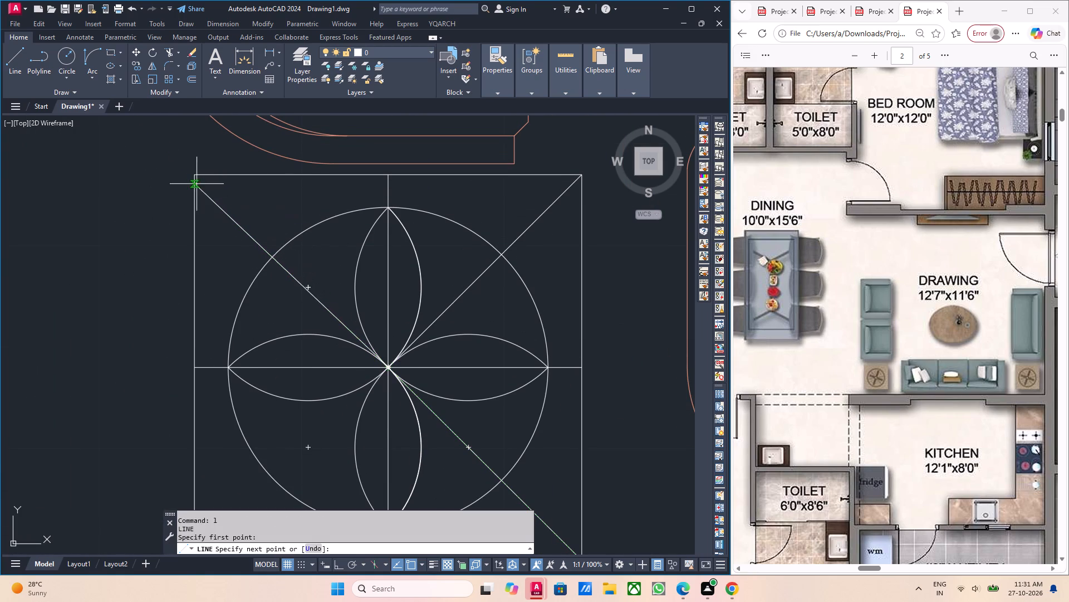
click(193, 175)
key(Escape)
Draw a diagonal line from the circle's centre to the southwest corner of the side-table square.
middle_drag(415, 401, 444, 260)
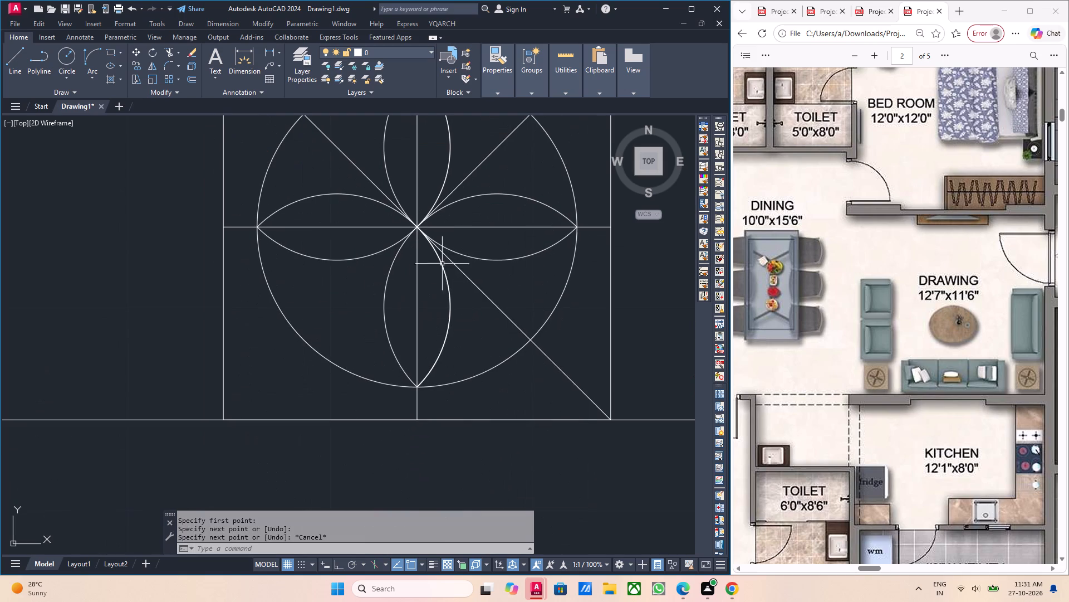
key(l)
key(Return)
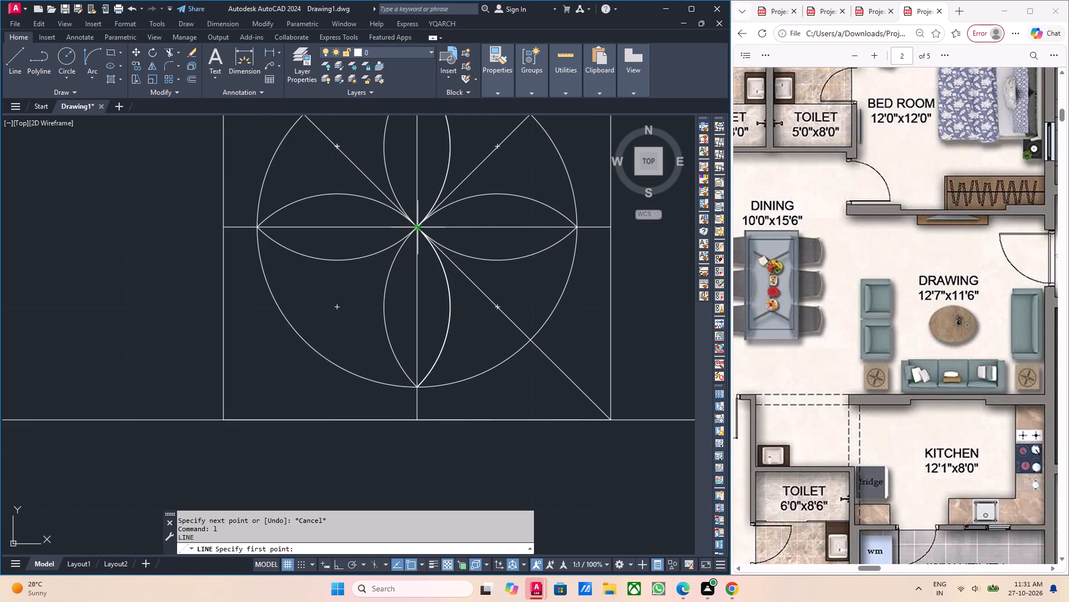
click(418, 227)
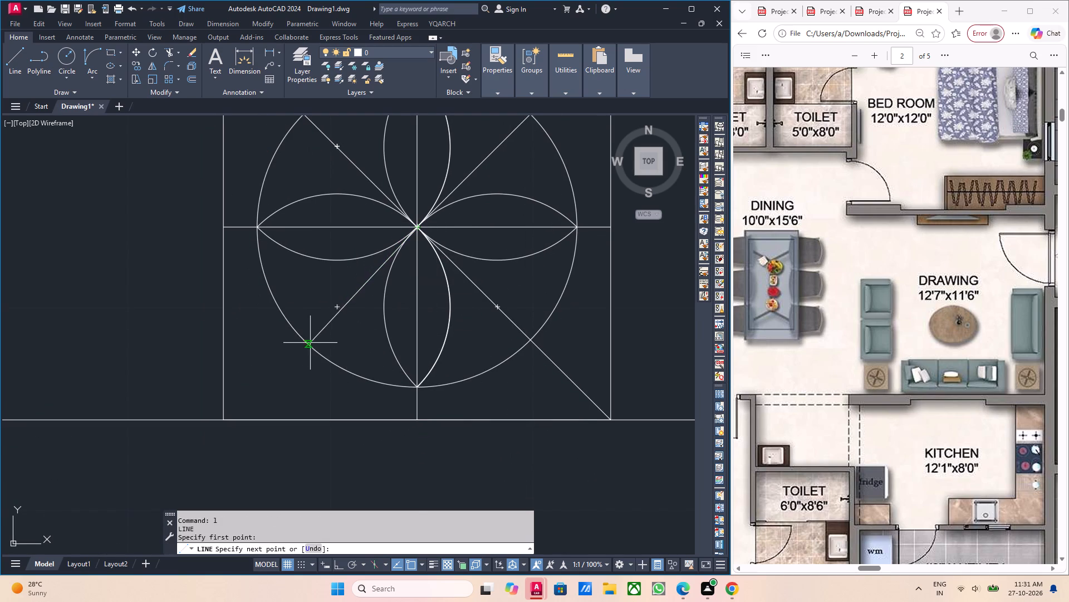
click(224, 419)
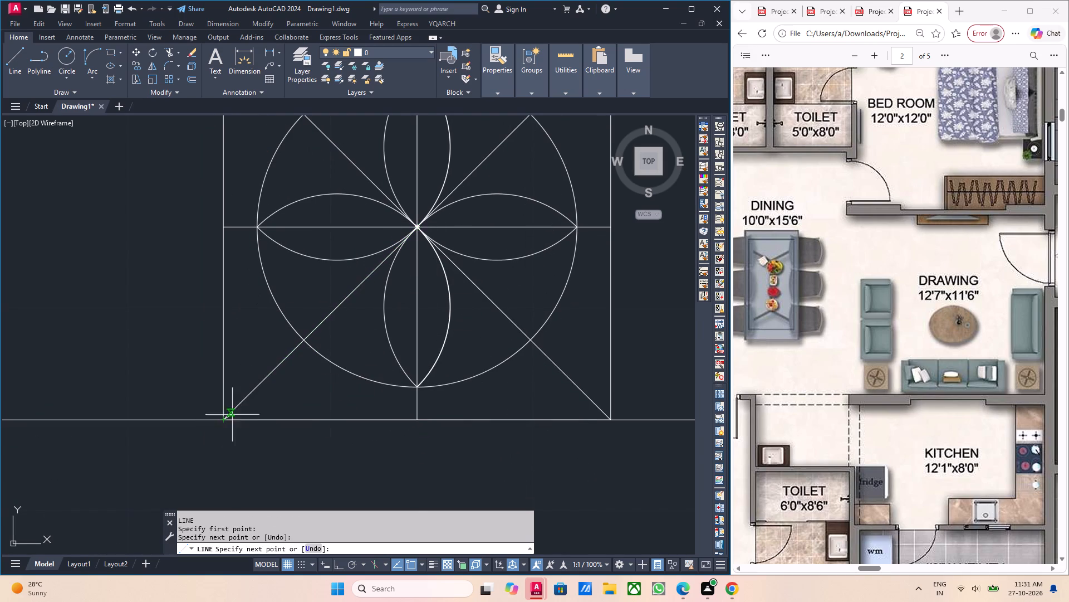
middle_drag(351, 376, 341, 428)
key(Escape)
key(Escape)
key(Escape)
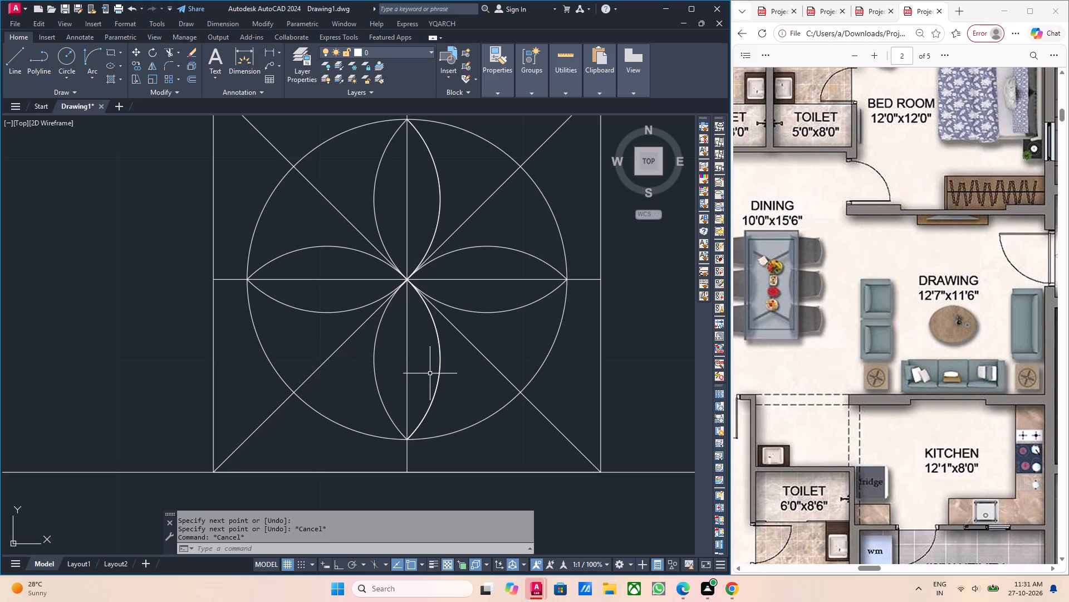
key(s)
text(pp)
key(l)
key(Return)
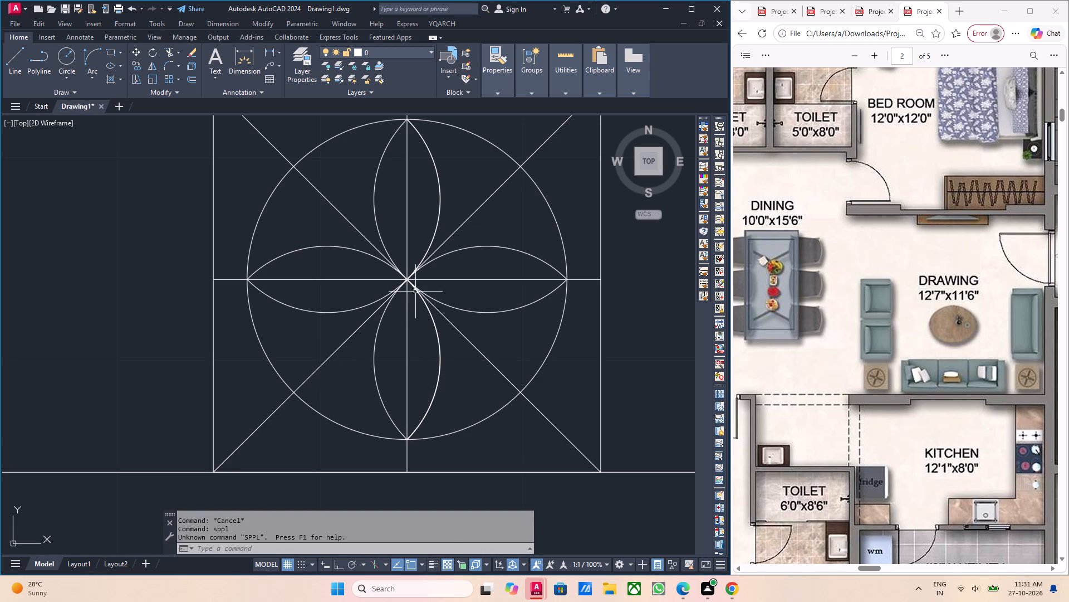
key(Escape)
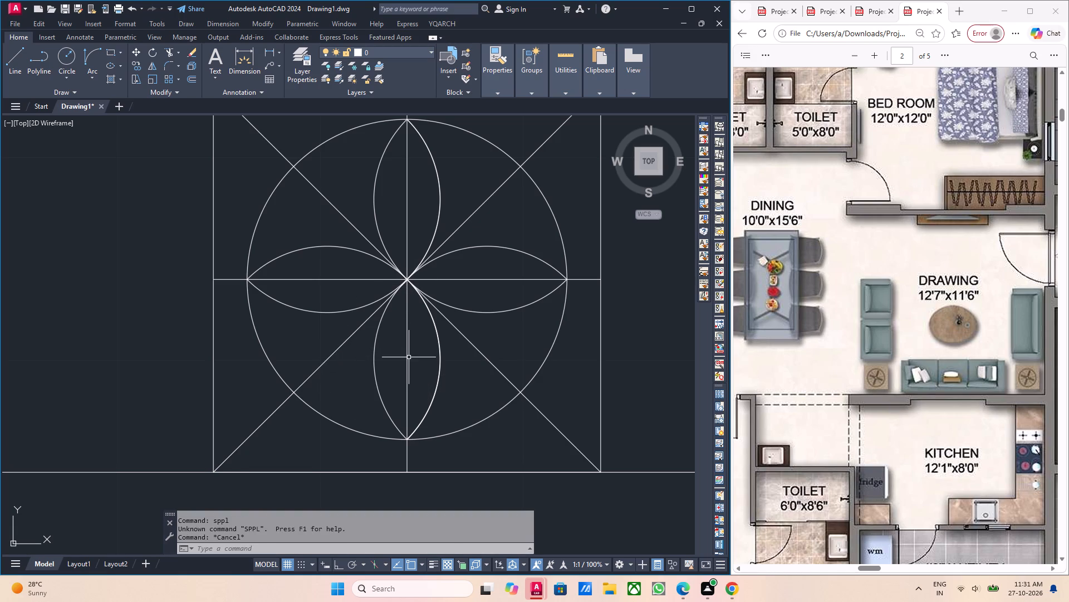
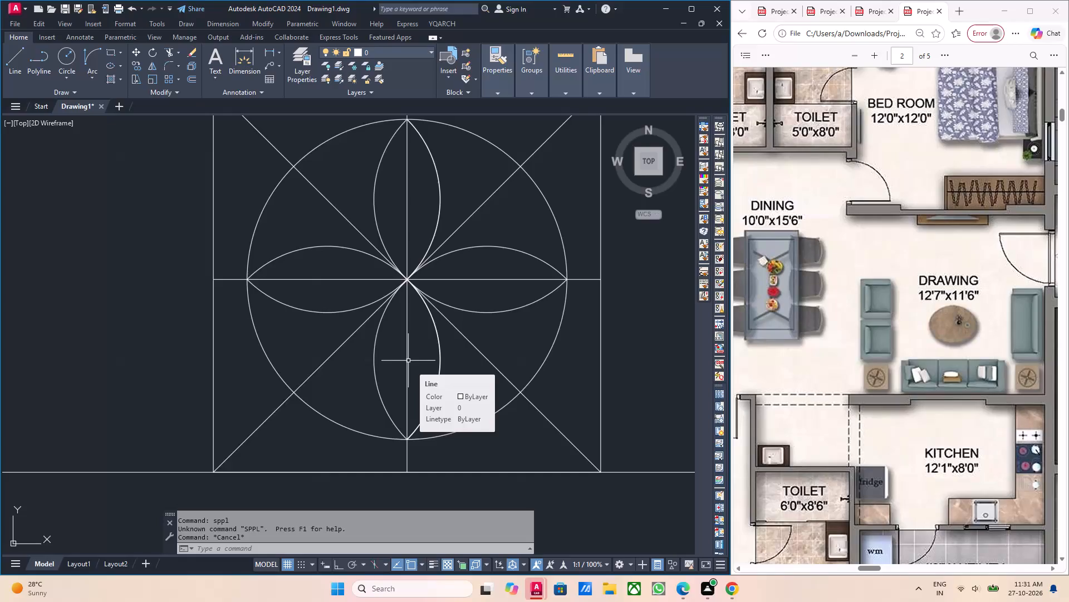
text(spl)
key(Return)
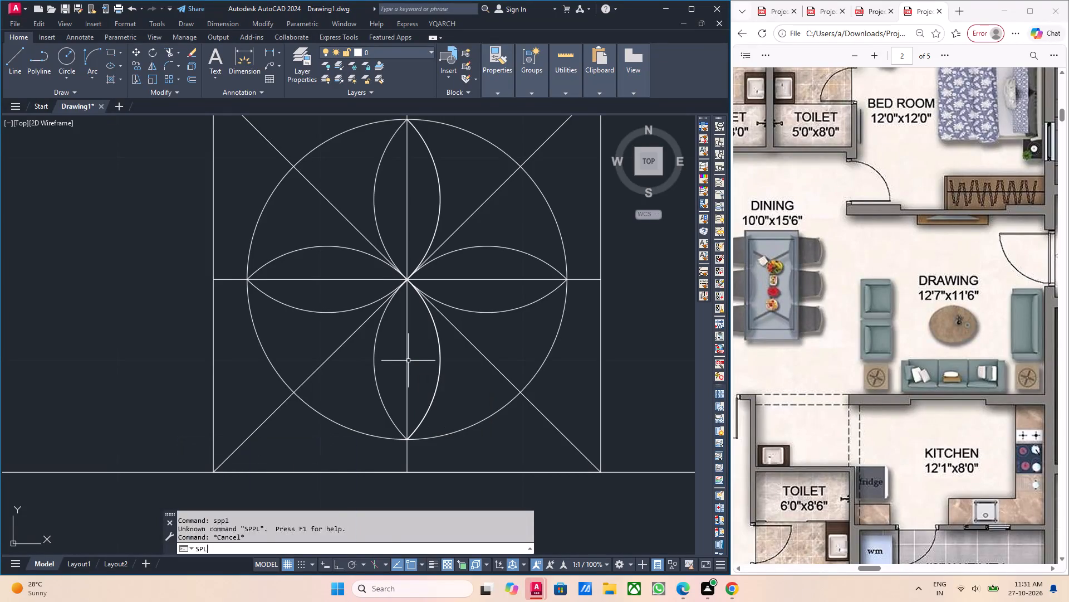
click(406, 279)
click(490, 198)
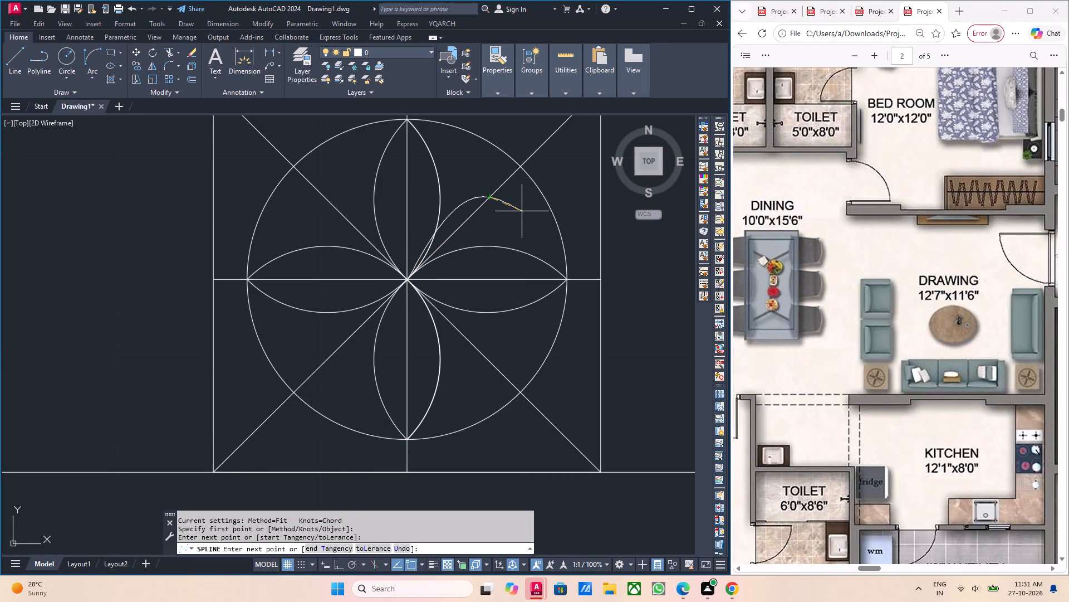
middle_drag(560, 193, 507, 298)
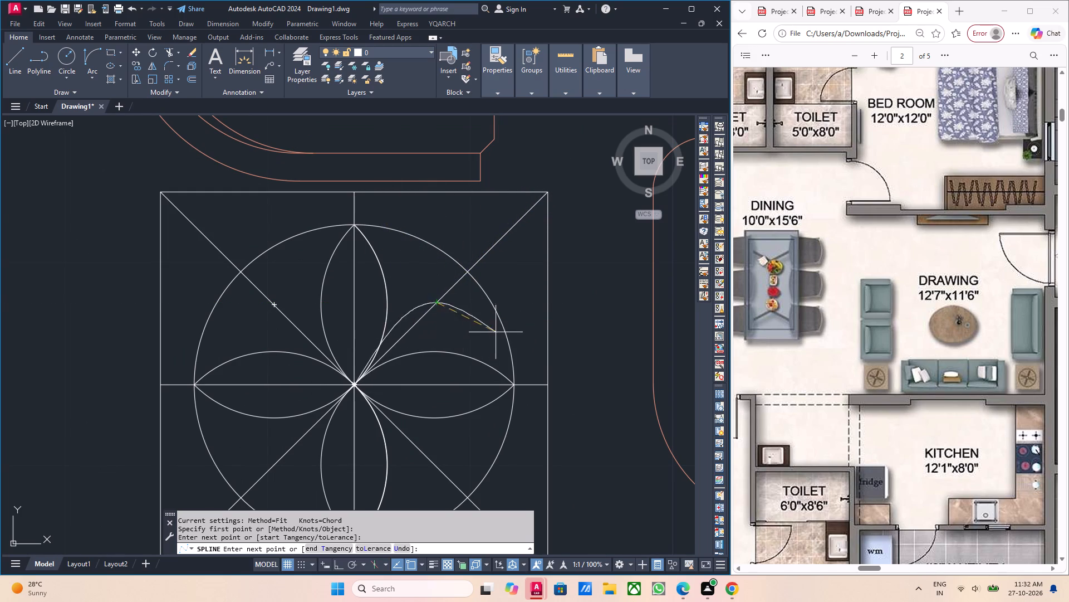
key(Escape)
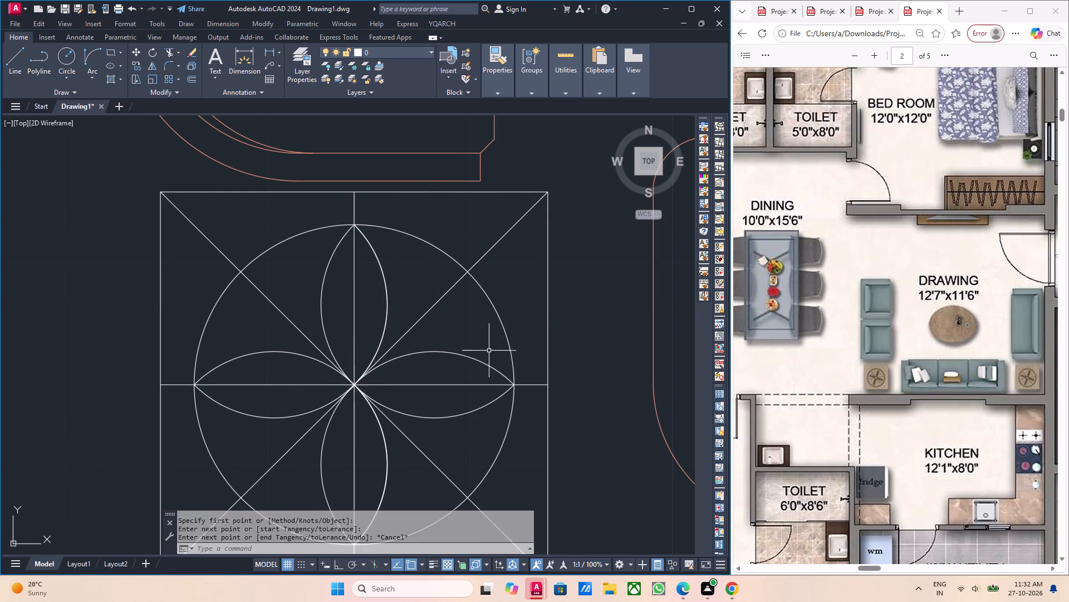
Draw a start-end-direction arc from the circle's centre to the midpoint of the upper-right half-diagonal, with tangent direction 45.
middle_drag(463, 356, 439, 372)
click(87, 50)
click(91, 80)
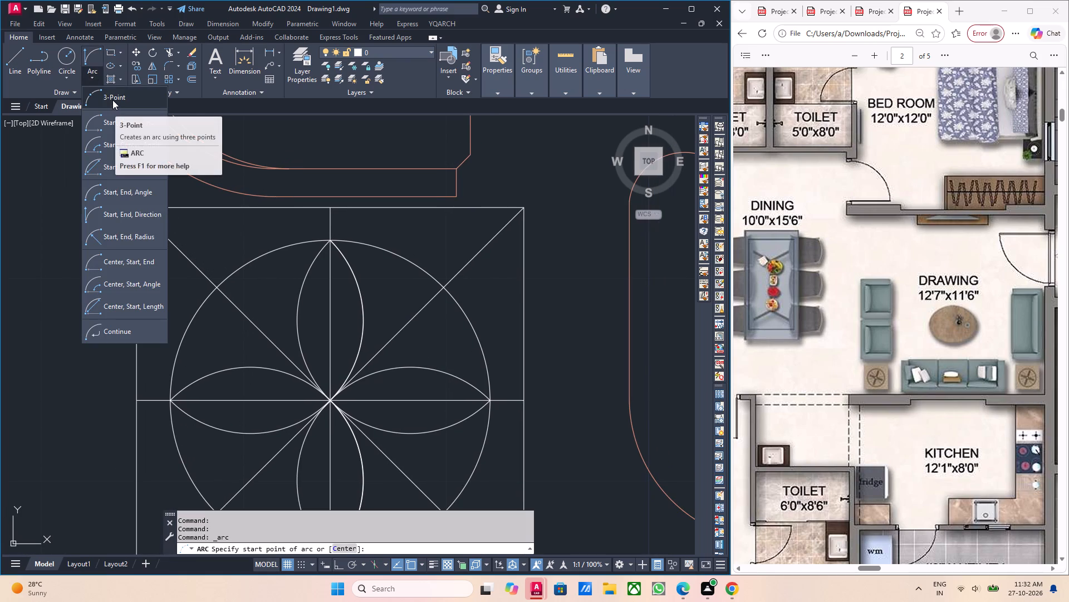
click(138, 212)
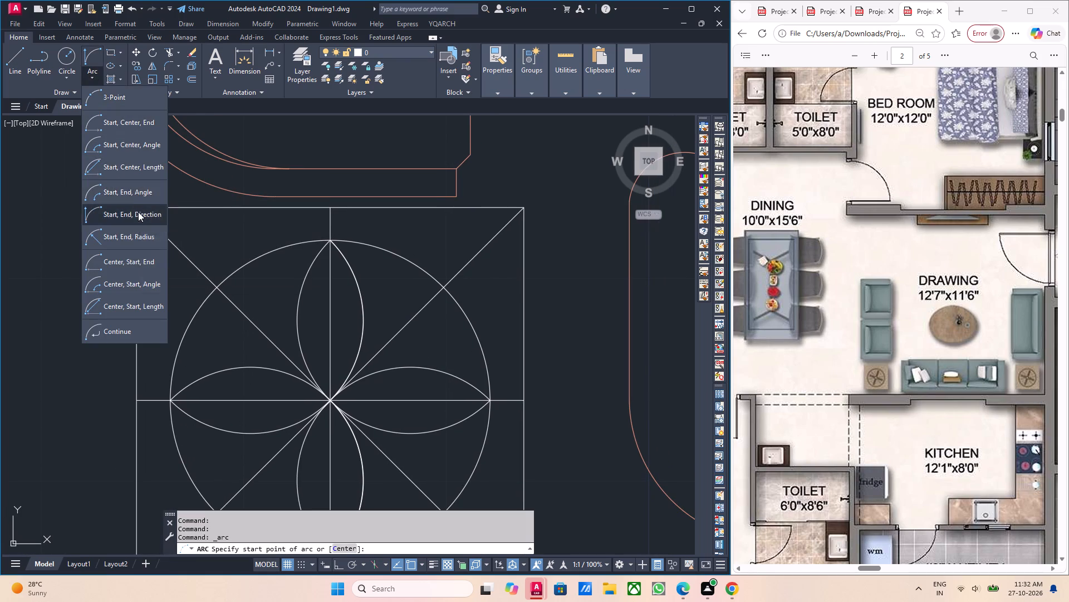
click(332, 400)
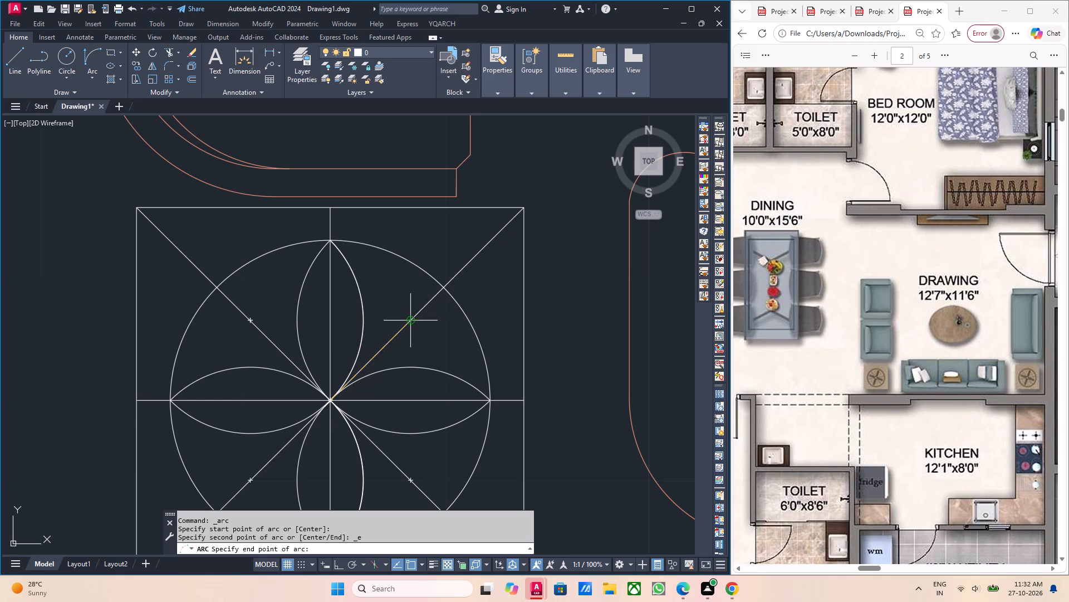
click(409, 321)
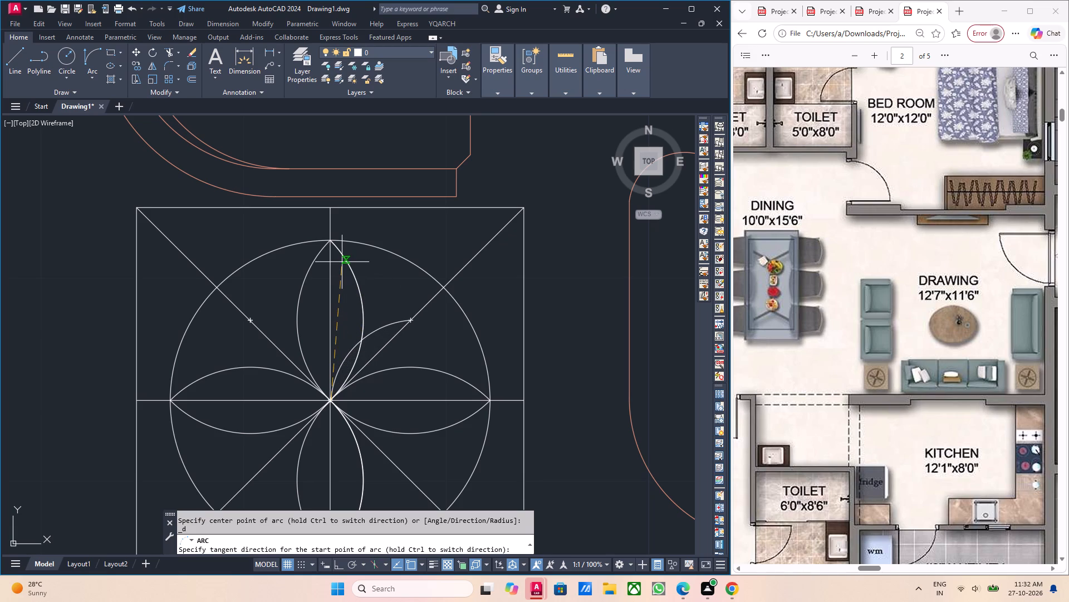
text(45)
key(Return)
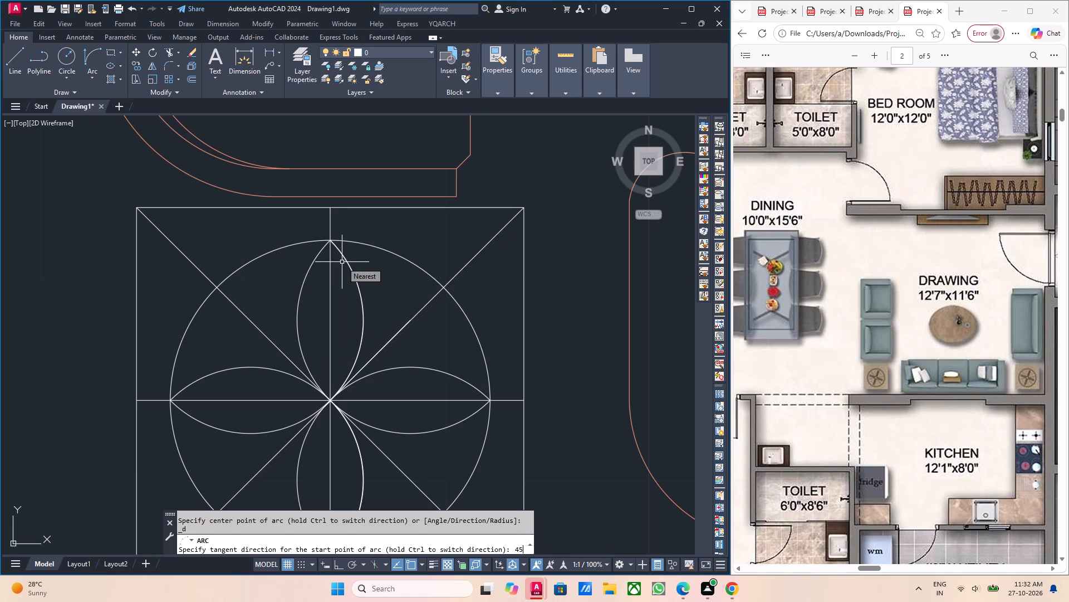
Copy the circle, petals and diagonals from the left side table to the right side table, matching their lower-left corners.
scroll(340, 270, down, 3)
middle_drag(341, 287, 328, 369)
scroll(339, 369, up, 3)
scroll(340, 369, down, 1)
middle_click(341, 381)
scroll(339, 381, down, 3)
scroll(354, 400, up, 1)
middle_drag(354, 405, 334, 413)
scroll(326, 411, up, 3)
scroll(326, 408, down, 2)
middle_drag(343, 408, 363, 417)
scroll(350, 415, down, 1)
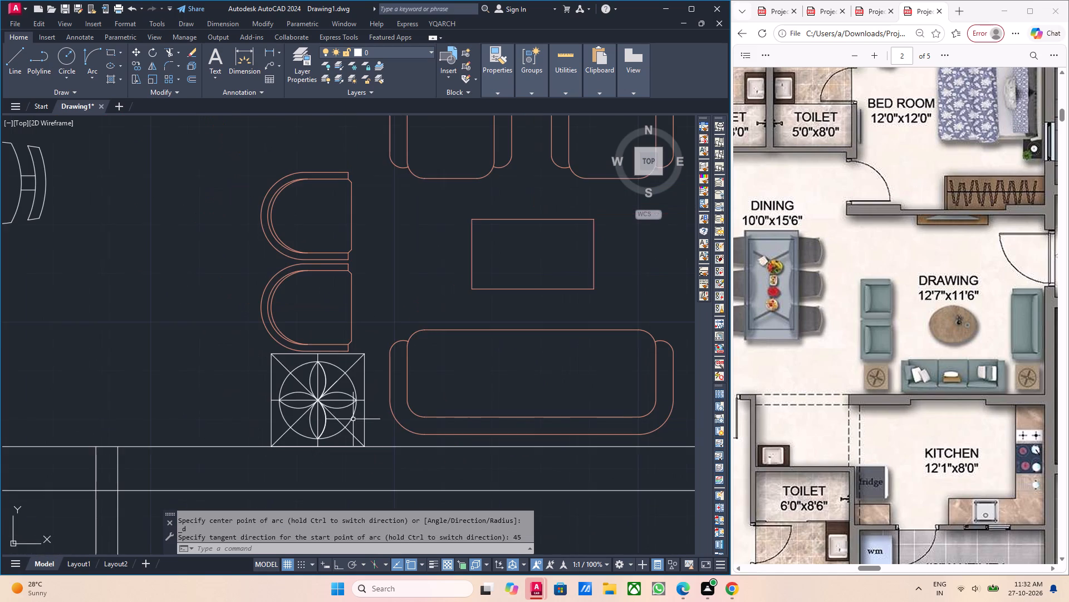
middle_drag(356, 425, 365, 435)
scroll(360, 441, up, 3)
drag(328, 475, 327, 460)
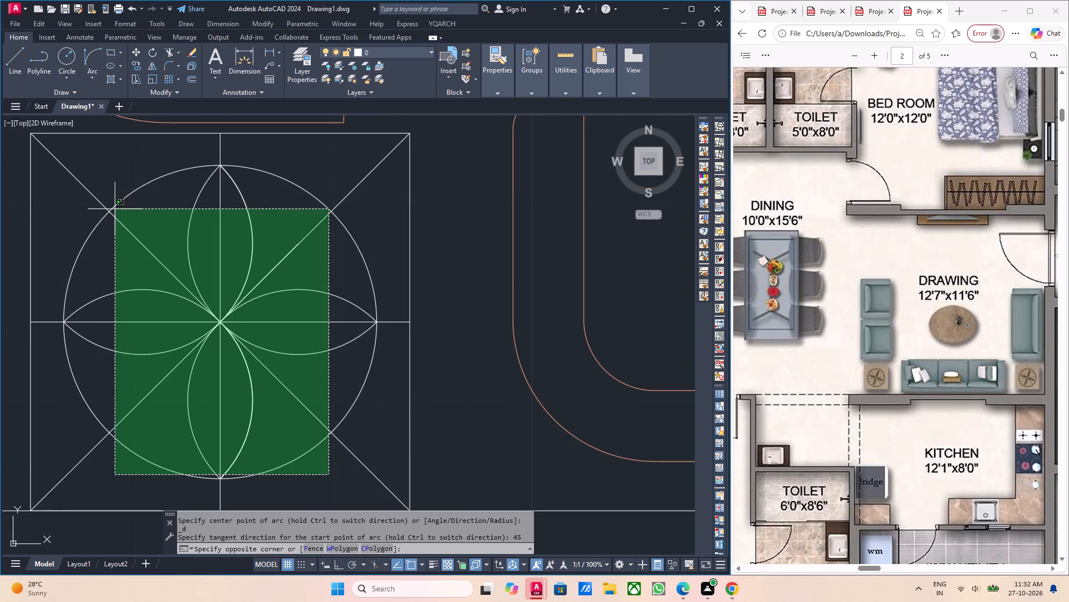
click(90, 198)
scroll(164, 244, down, 2)
middle_drag(202, 338, 230, 342)
middle_drag(150, 353, 191, 356)
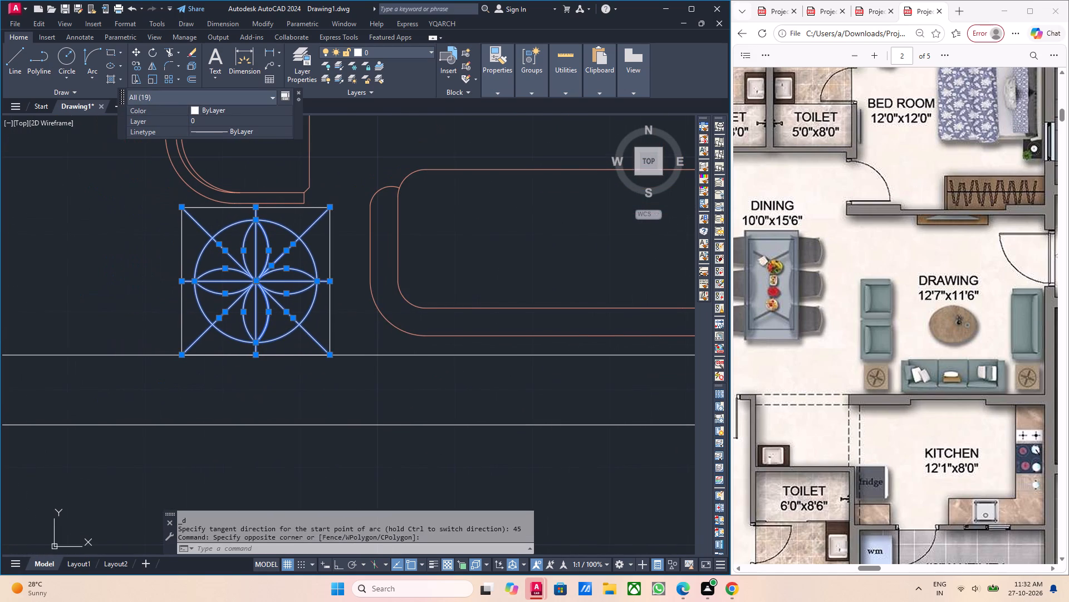
text(co)
key(Return)
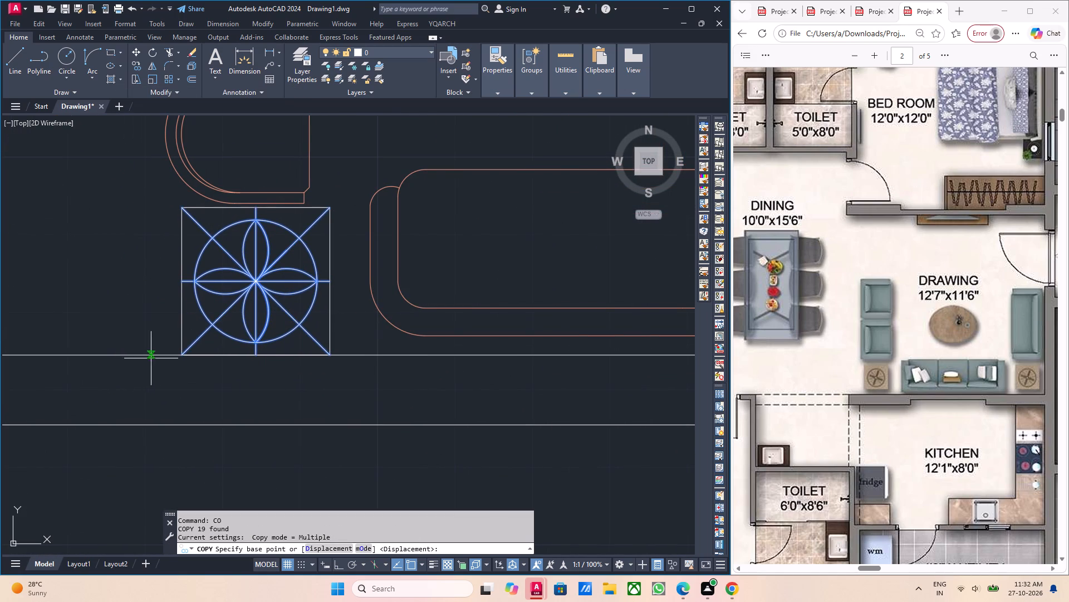
scroll(173, 361, up, 3)
click(199, 343)
scroll(241, 332, down, 5)
middle_drag(473, 357, 473, 358)
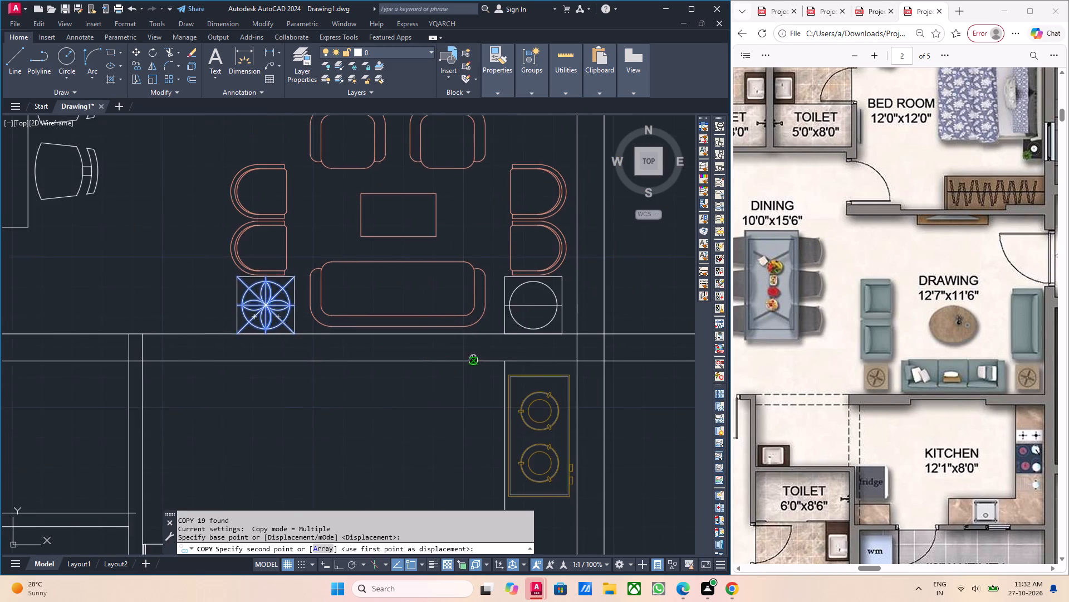
middle_drag(473, 358, 317, 364)
scroll(364, 341, up, 3)
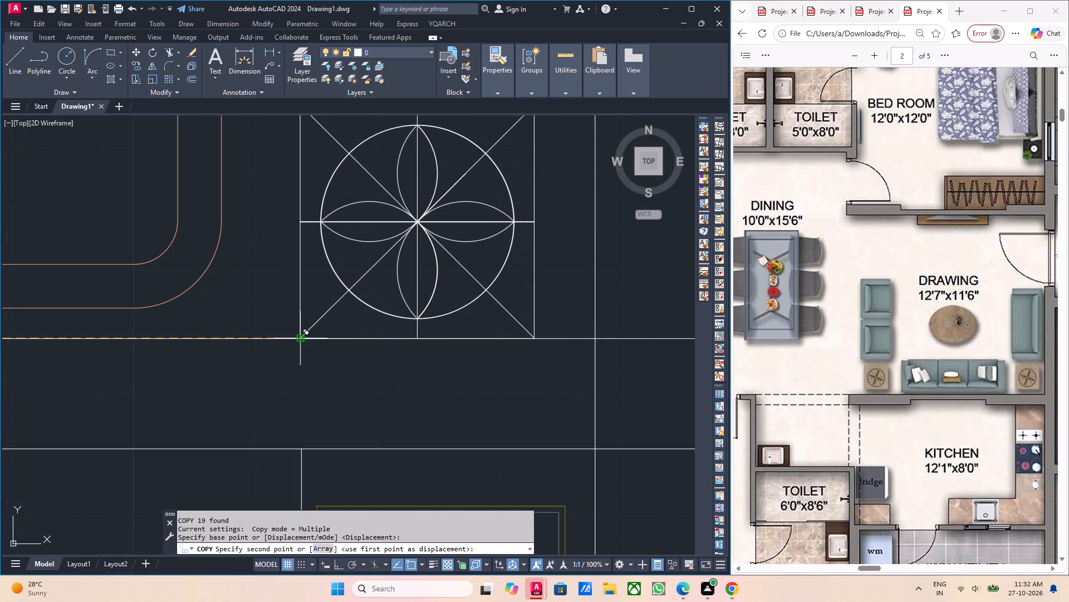
click(299, 336)
key(Escape)
Examine the petal pattern on both side tables and their fit beside the sofa and armchairs.
scroll(422, 347, down, 2)
middle_drag(419, 362, 419, 365)
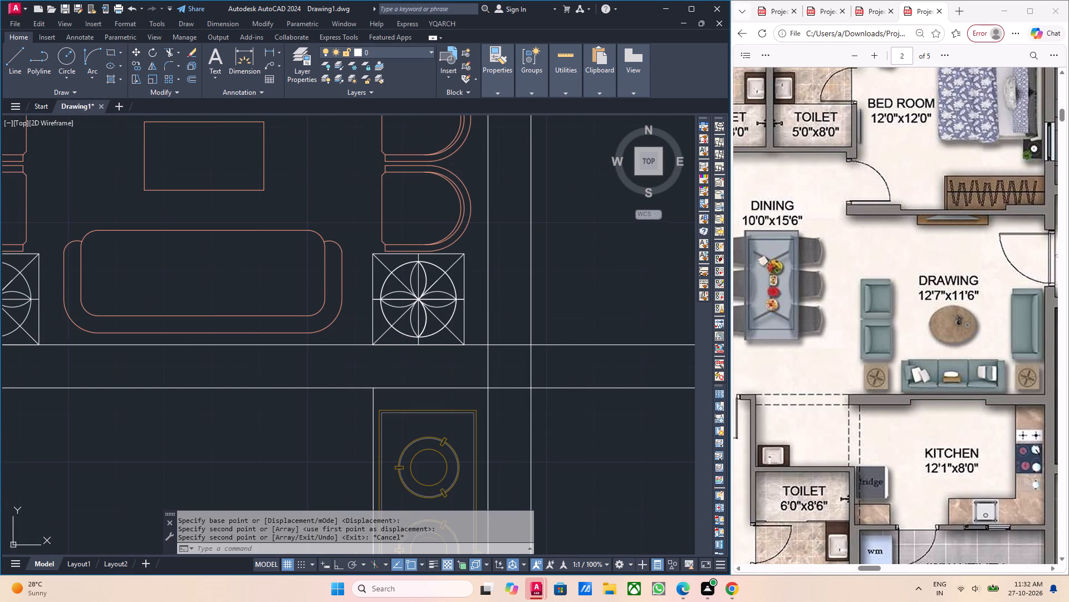
middle_drag(419, 365, 419, 369)
scroll(415, 361, down, 3)
middle_click(408, 362)
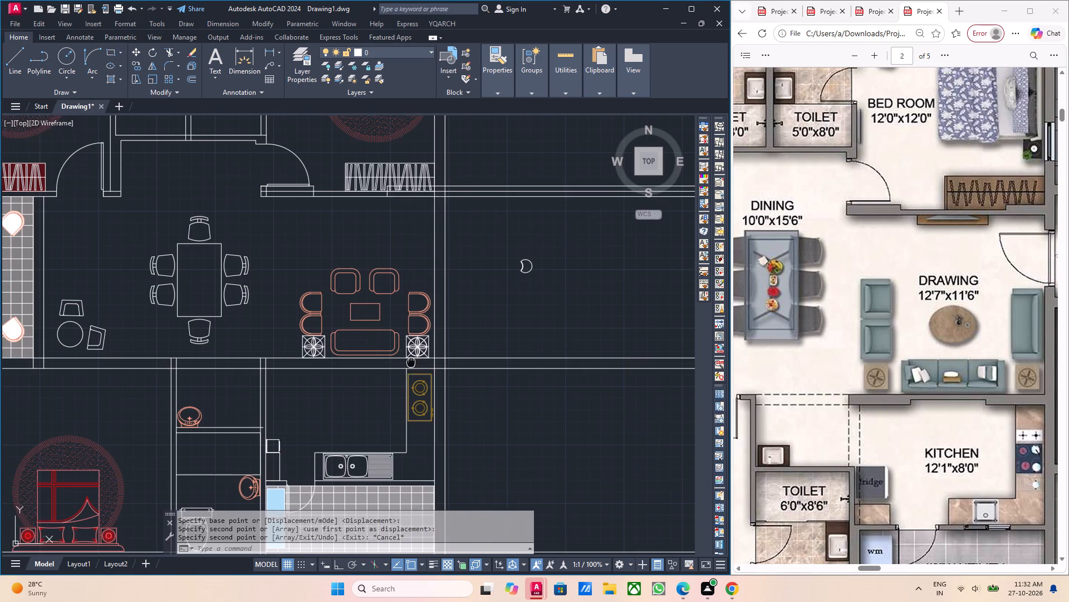
middle_drag(396, 360, 425, 357)
middle_drag(410, 350, 415, 331)
scroll(365, 308, up, 5)
scroll(373, 357, up, 1)
middle_drag(373, 360, 367, 362)
scroll(369, 358, down, 2)
middle_drag(365, 365, 352, 369)
middle_drag(375, 369, 359, 366)
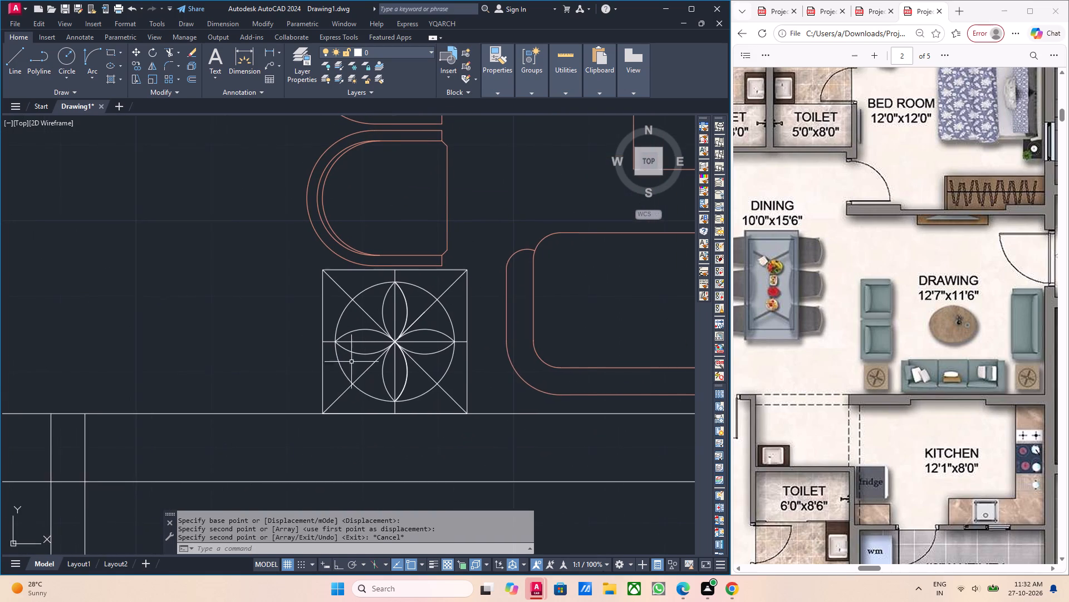
middle_drag(377, 366, 337, 353)
middle_click(364, 353)
middle_drag(332, 348, 335, 359)
scroll(266, 367, down, 2)
middle_drag(271, 364, 276, 363)
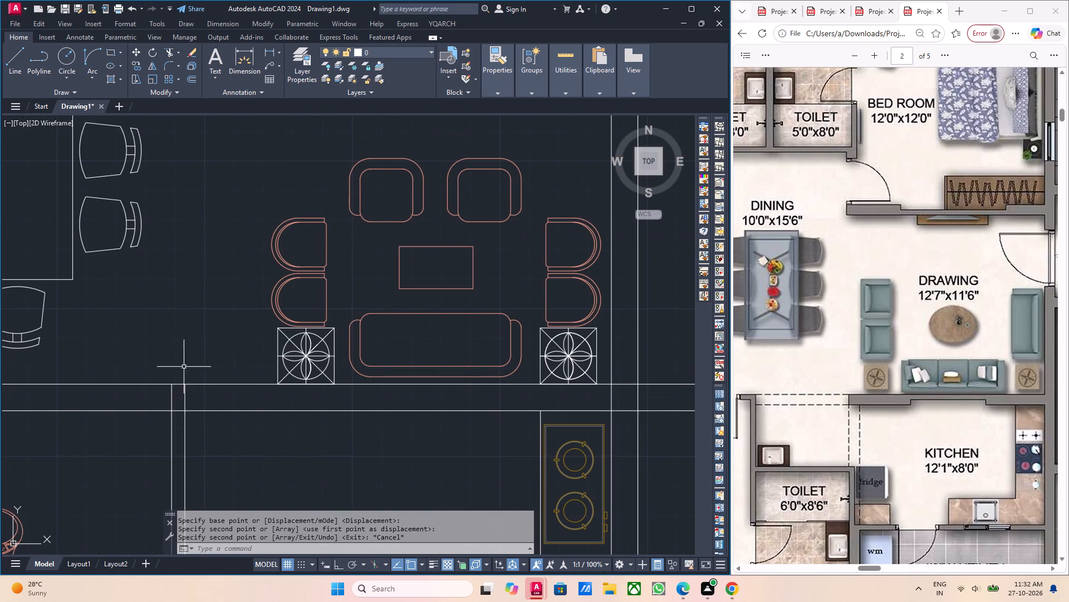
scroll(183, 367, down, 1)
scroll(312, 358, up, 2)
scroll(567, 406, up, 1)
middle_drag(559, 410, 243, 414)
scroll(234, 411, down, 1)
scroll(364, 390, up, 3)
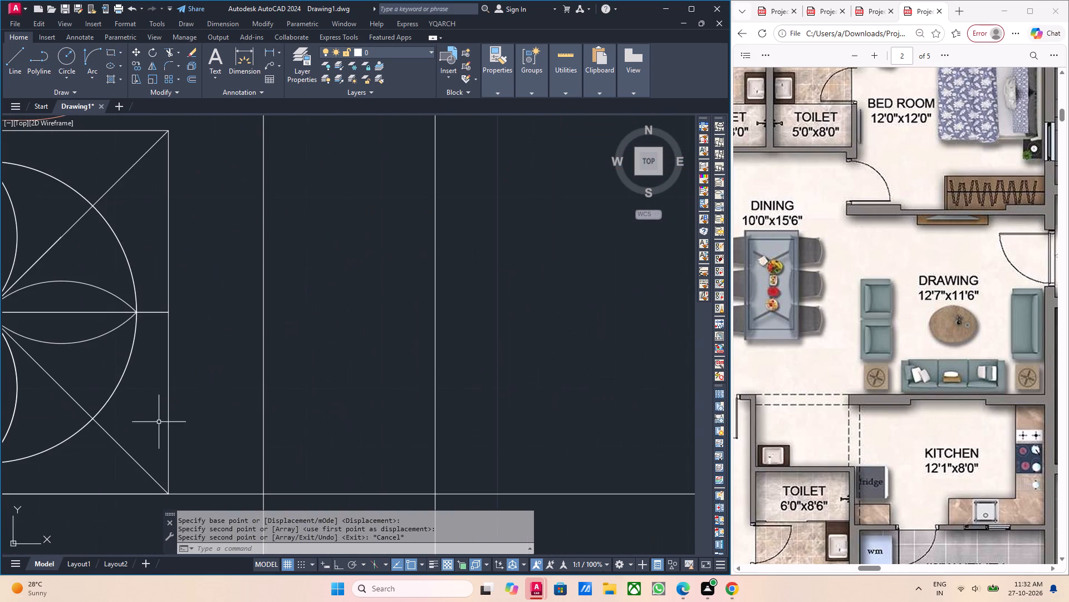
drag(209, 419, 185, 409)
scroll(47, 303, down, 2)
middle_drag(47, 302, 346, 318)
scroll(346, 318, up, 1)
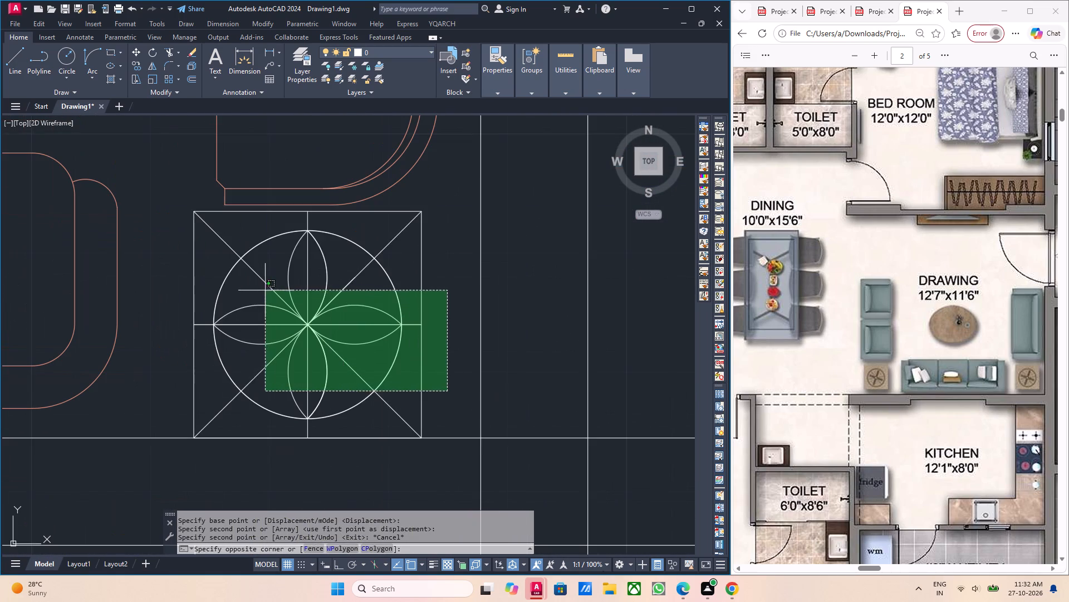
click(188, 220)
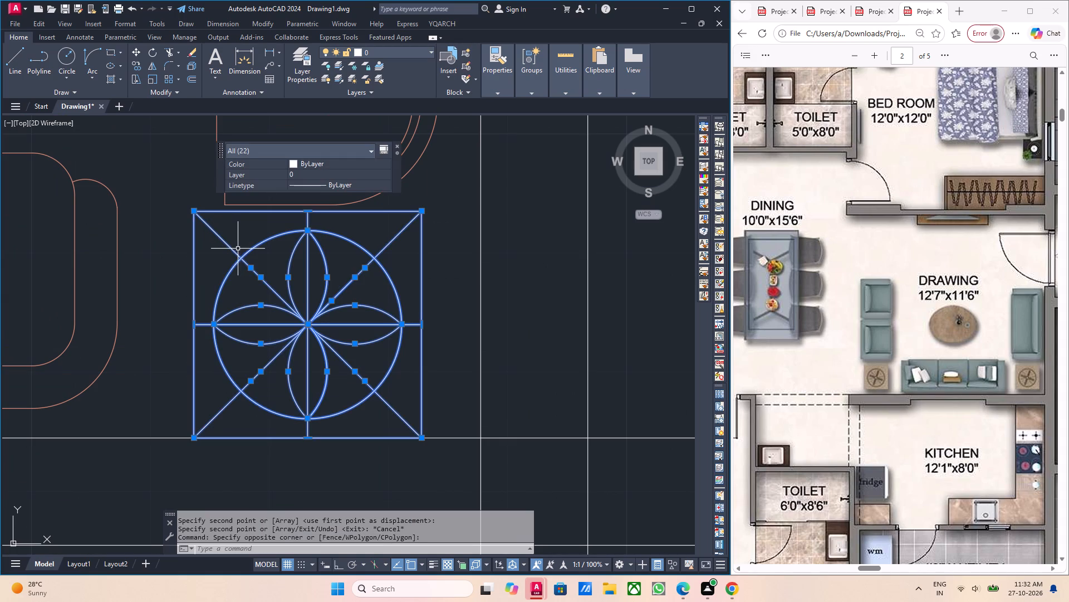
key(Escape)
Match the properties of the adjacent armchair onto the right side table's square, circle, petals and diagonals.
text(ma)
key(Return)
scroll(238, 249, up, 1)
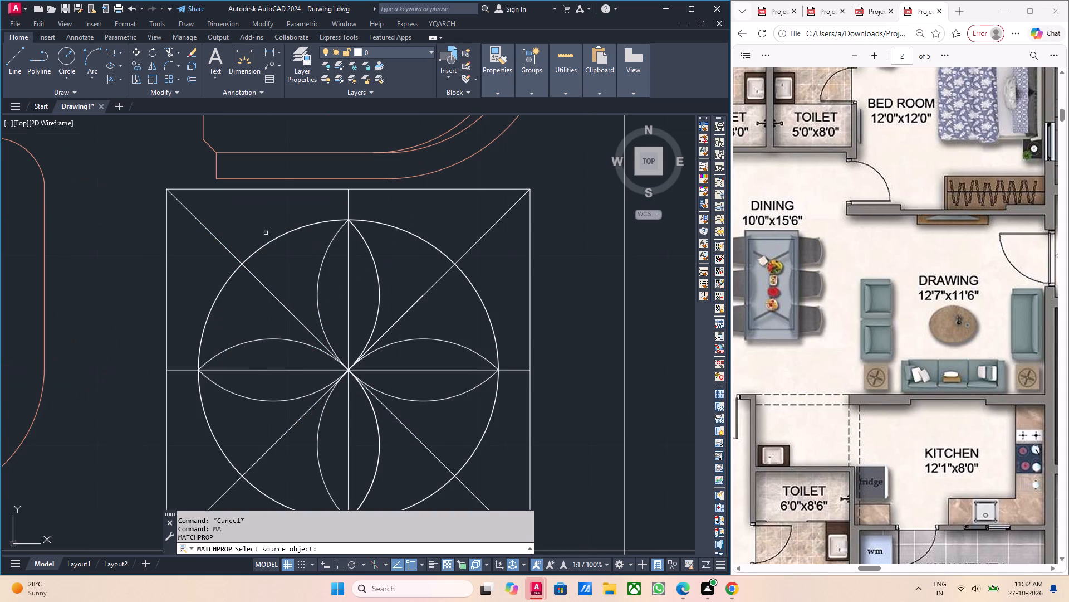
click(244, 178)
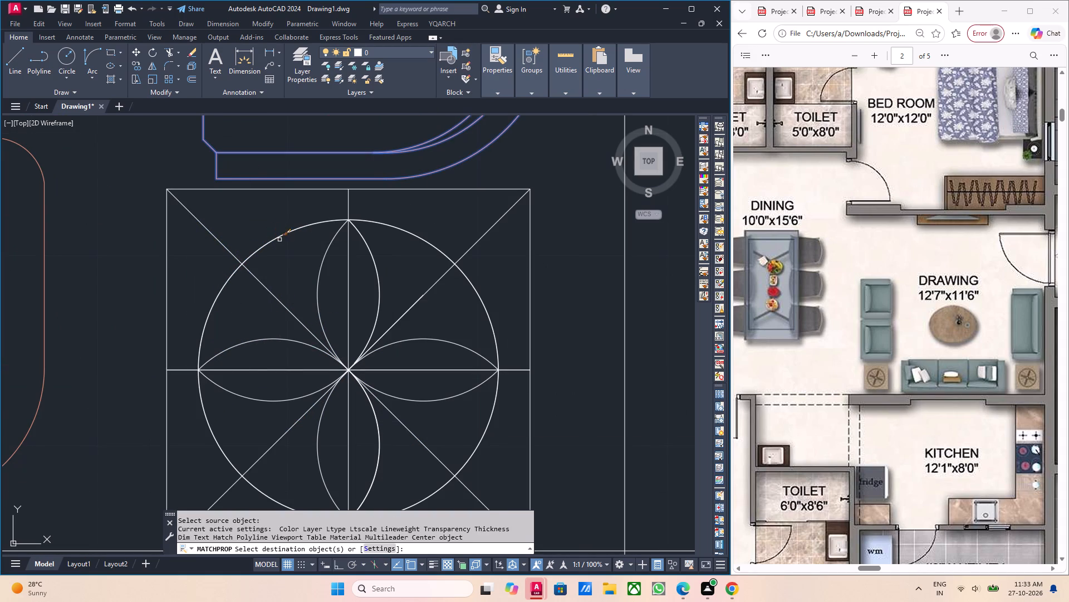
click(279, 239)
scroll(378, 324, down, 3)
click(425, 370)
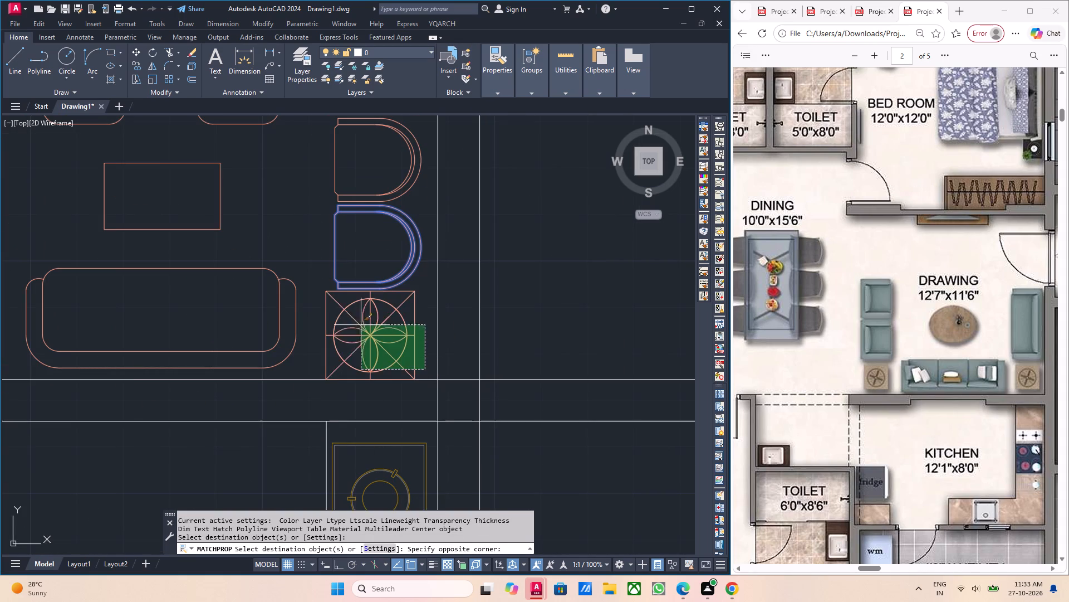
click(330, 312)
Apply the same armchair properties to all the linework of the left side table.
middle_drag(266, 327, 444, 329)
middle_drag(254, 358, 416, 338)
scroll(353, 341, up, 3)
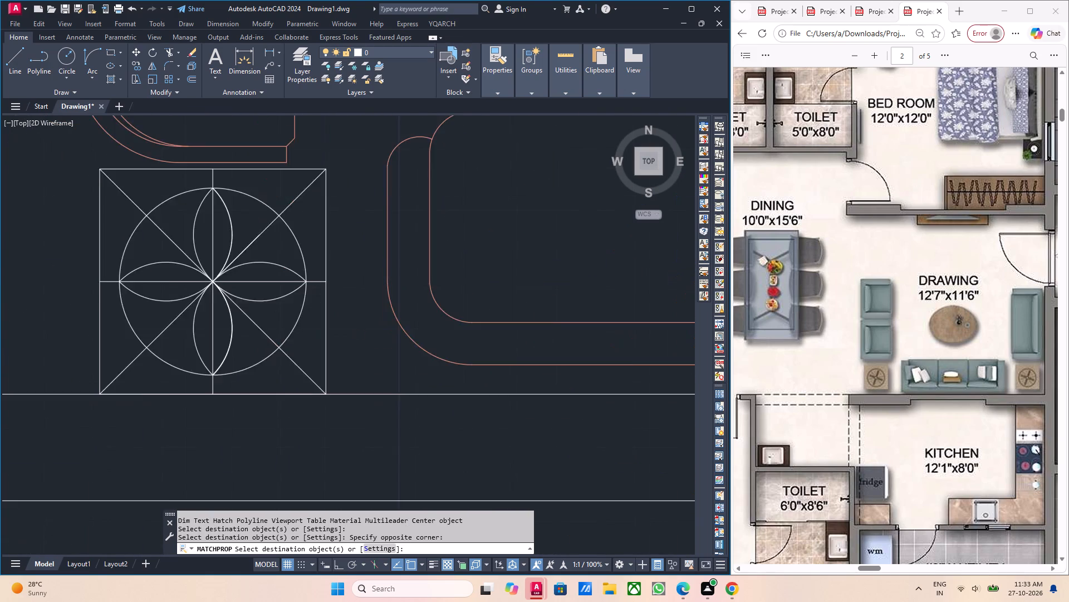
drag(345, 343, 338, 343)
click(70, 206)
scroll(82, 221, down, 3)
middle_drag(112, 252, 250, 294)
key(Escape)
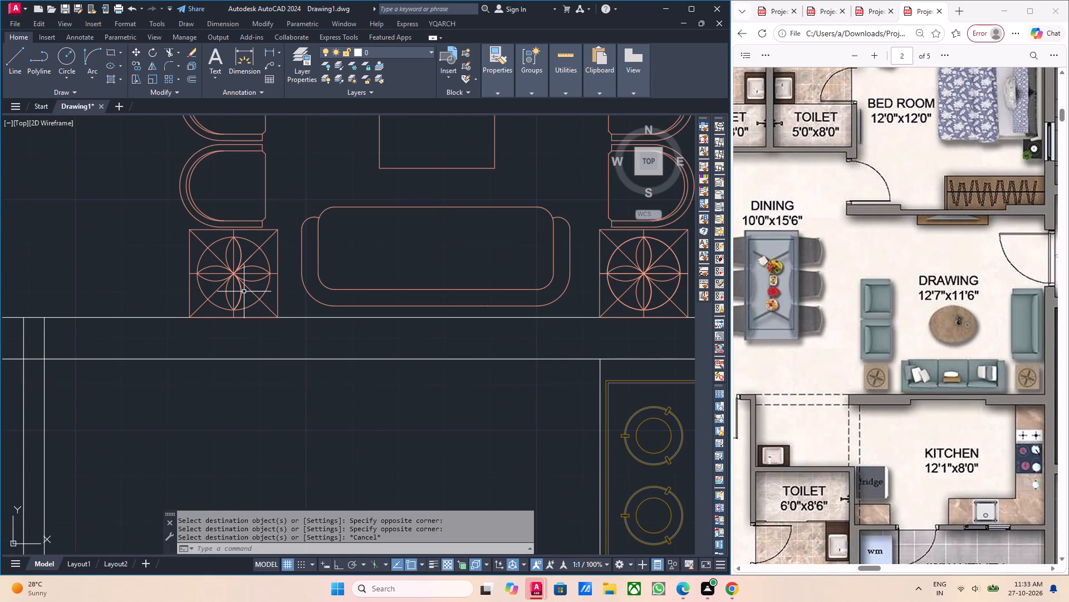
Review the floor plan's furniture layout across the dining, drawing, kitchen and bedroom areas.
scroll(253, 291, down, 3)
middle_drag(242, 283, 281, 306)
middle_drag(171, 304, 202, 311)
middle_drag(198, 308, 222, 311)
middle_drag(297, 299, 301, 305)
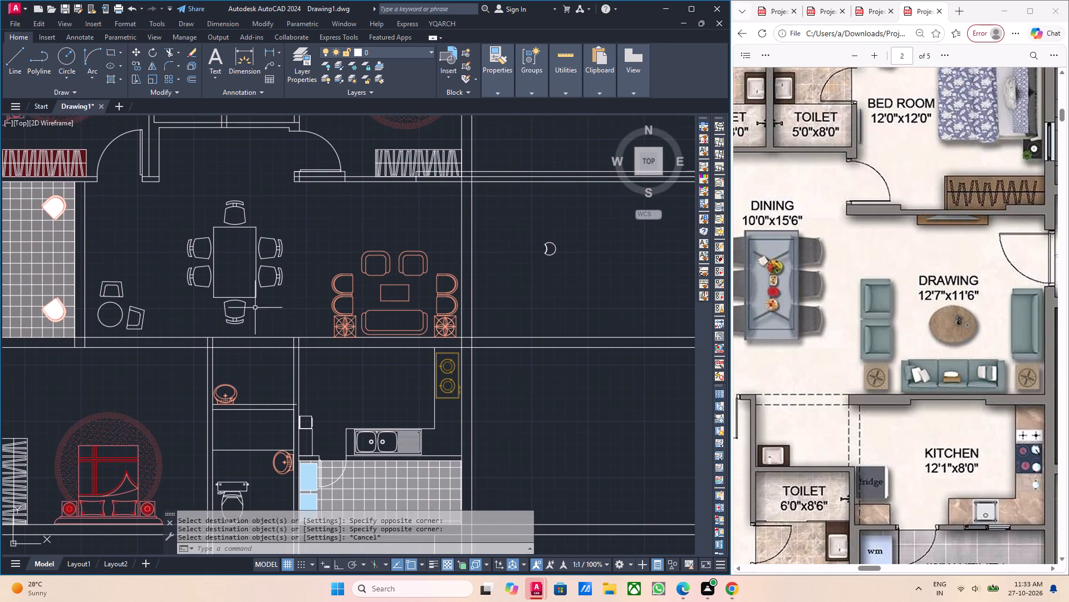
middle_drag(253, 308, 269, 310)
middle_click(426, 331)
middle_drag(316, 304, 324, 316)
middle_drag(306, 323, 300, 343)
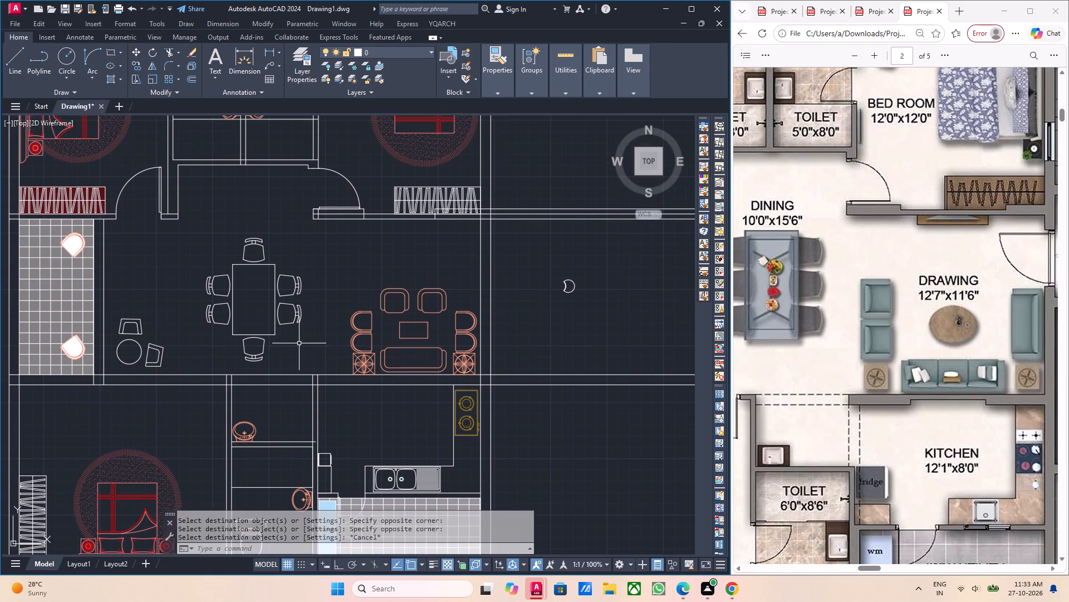
middle_drag(299, 342, 309, 357)
middle_drag(266, 346, 272, 354)
middle_drag(247, 347, 252, 352)
scroll(300, 340, down, 2)
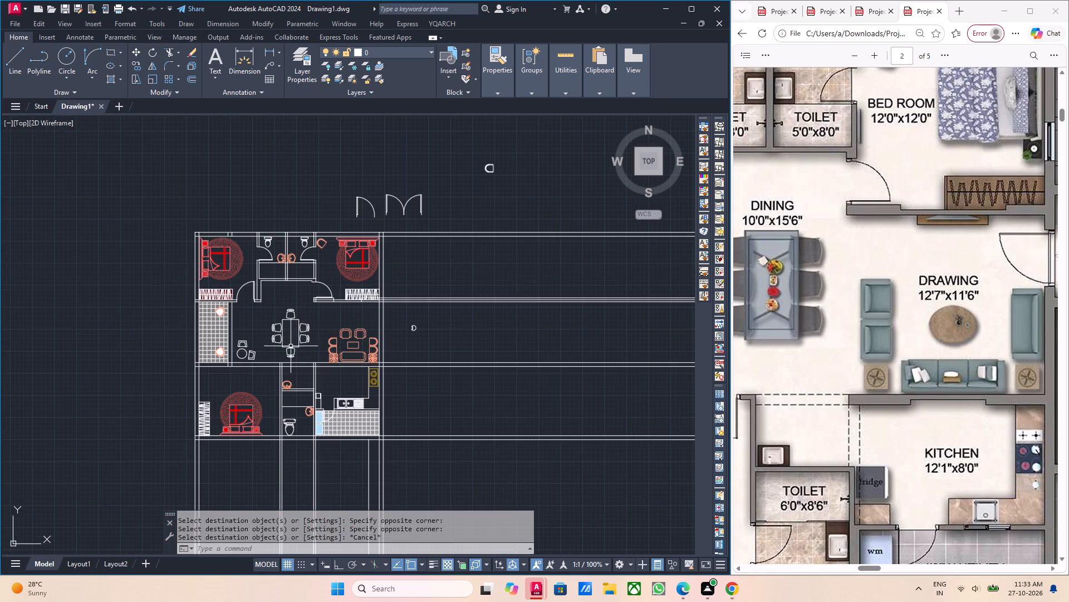
scroll(372, 381, up, 6)
scroll(380, 386, down, 3)
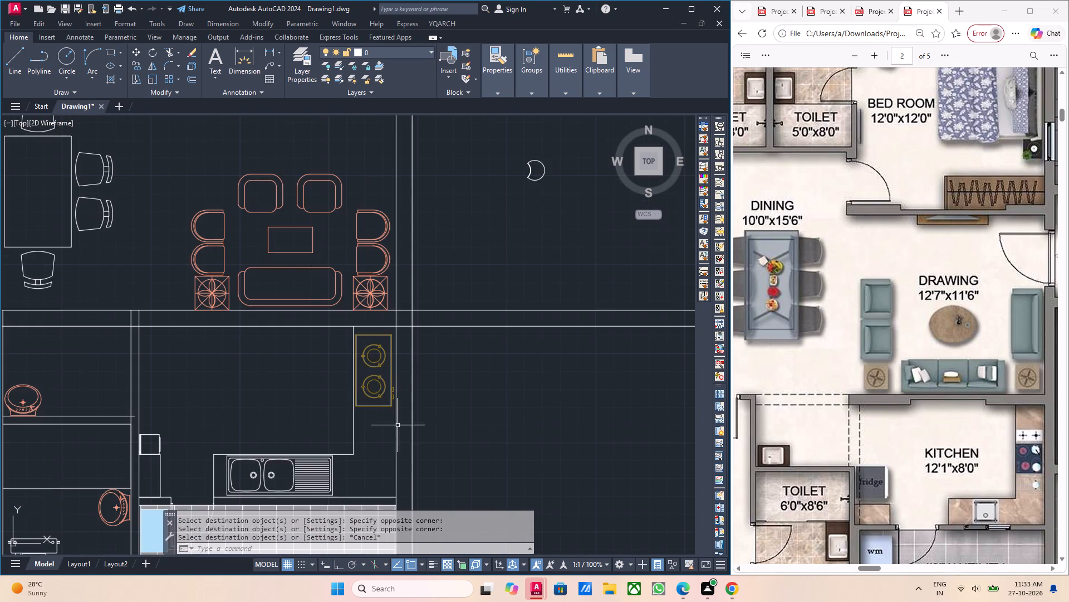
scroll(396, 422, up, 1)
scroll(388, 430, down, 3)
middle_drag(376, 449, 393, 399)
scroll(362, 400, up, 3)
scroll(367, 418, down, 3)
scroll(370, 432, up, 1)
middle_drag(364, 430, 364, 429)
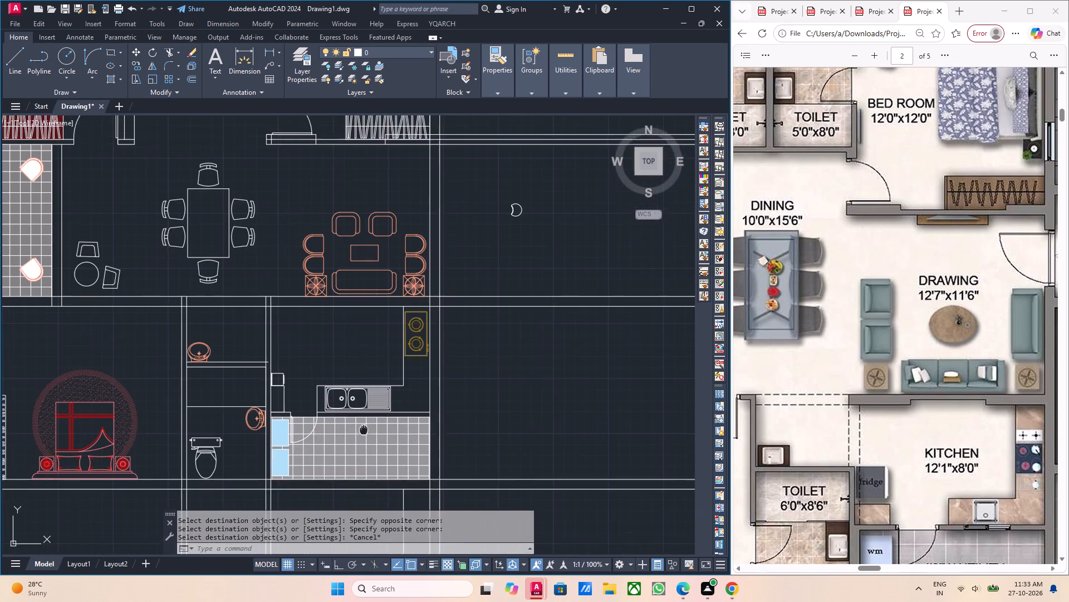
middle_drag(364, 429, 362, 423)
middle_drag(289, 407, 328, 419)
scroll(328, 437, down, 3)
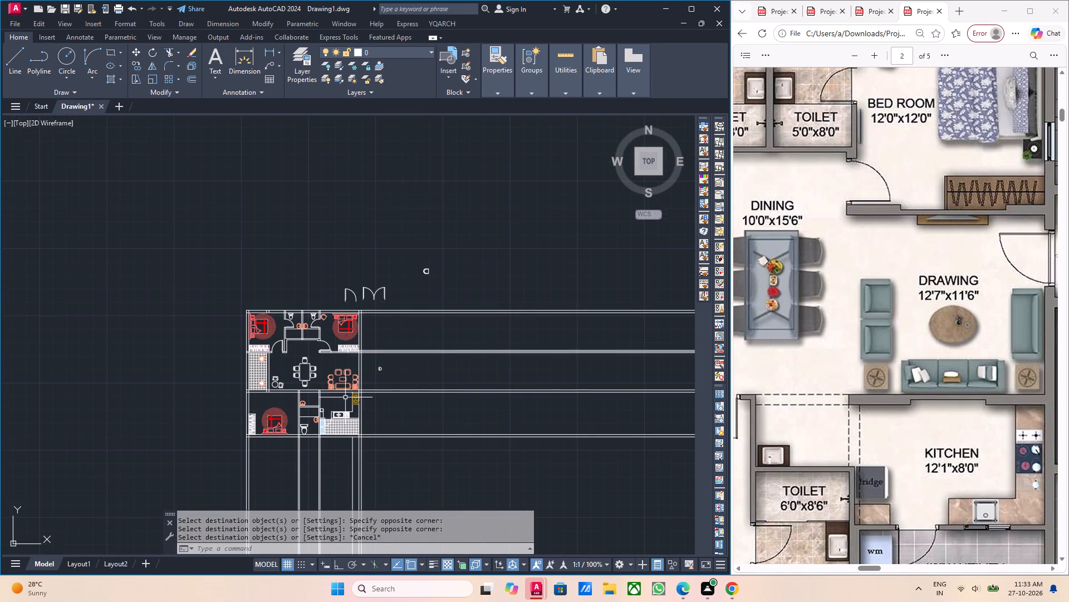
middle_click(345, 397)
Examine the reference PDF's 1740 Sft. unit with its drawing, kitchen and utility areas, adjoining service slab and staircase.
scroll(895, 285, down, 2)
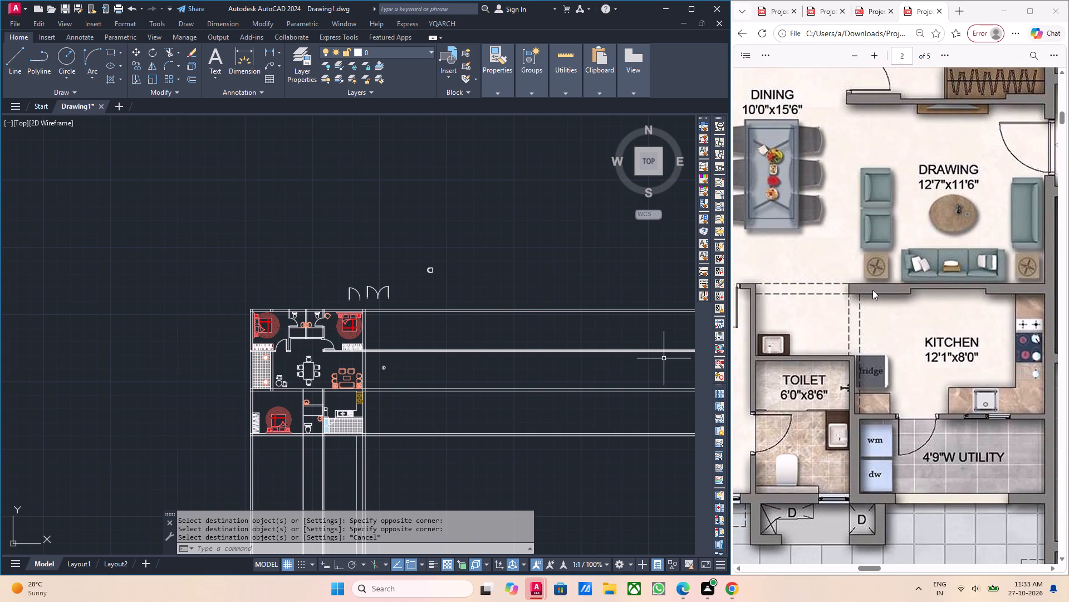
scroll(878, 290, up, 2)
ctrl+scroll(875, 335, up, 3)
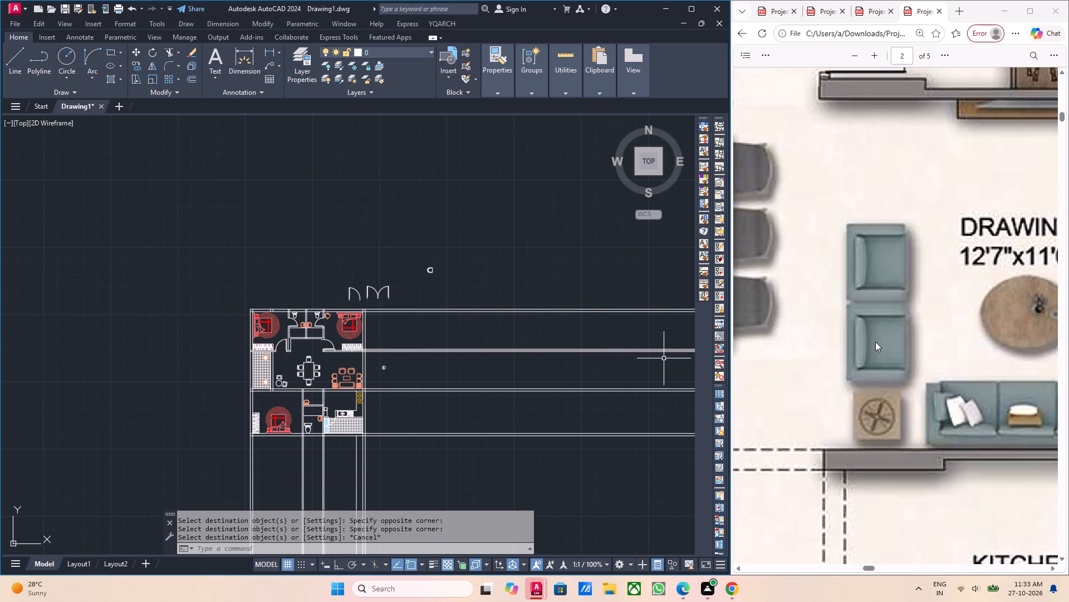
ctrl+scroll(875, 342, down, 6)
ctrl+middle_drag(929, 347, 872, 351)
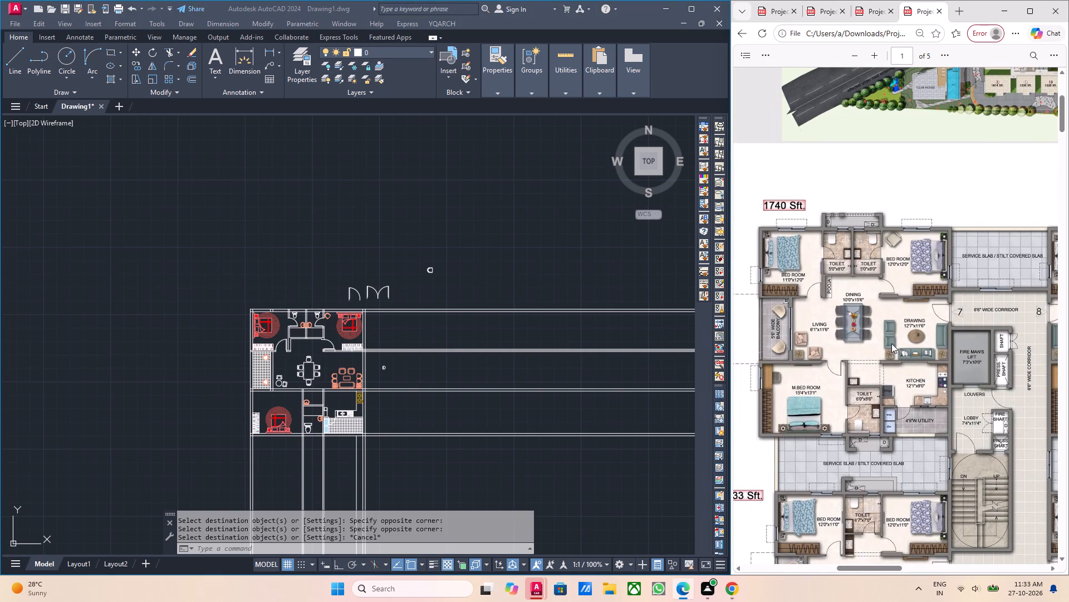
scroll(777, 465, up, 2)
scroll(782, 467, down, 1)
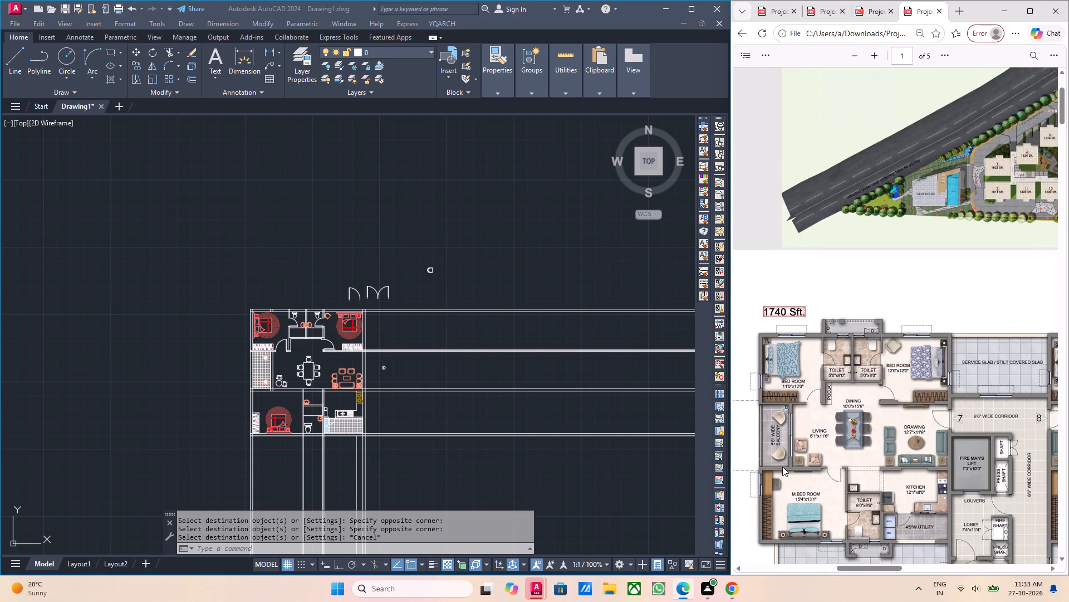
scroll(782, 467, down, 1)
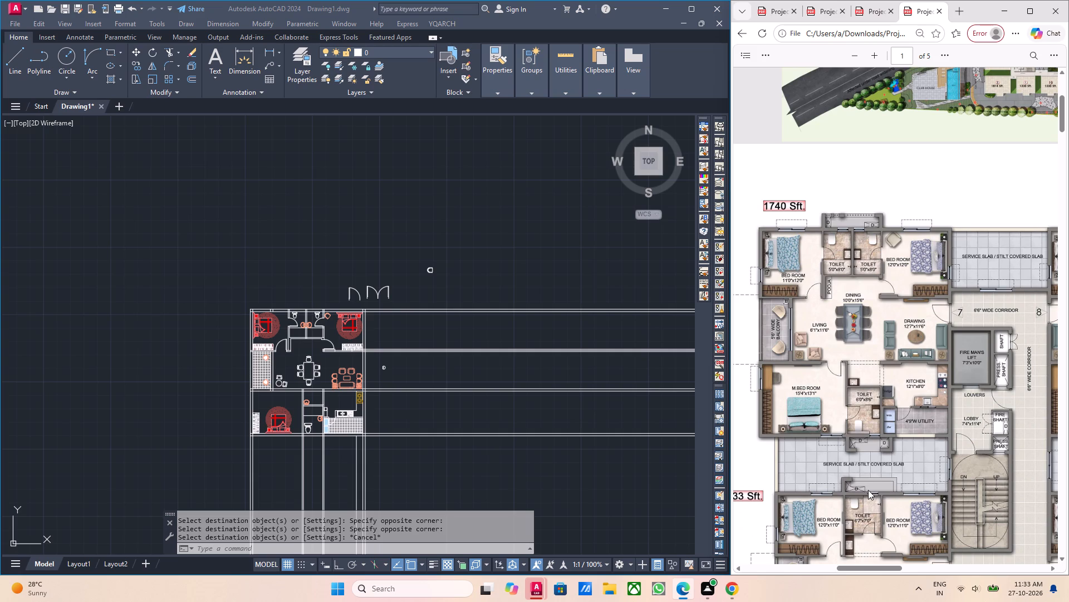
scroll(847, 496, up, 1)
scroll(847, 496, down, 1)
ctrl+scroll(957, 484, up, 3)
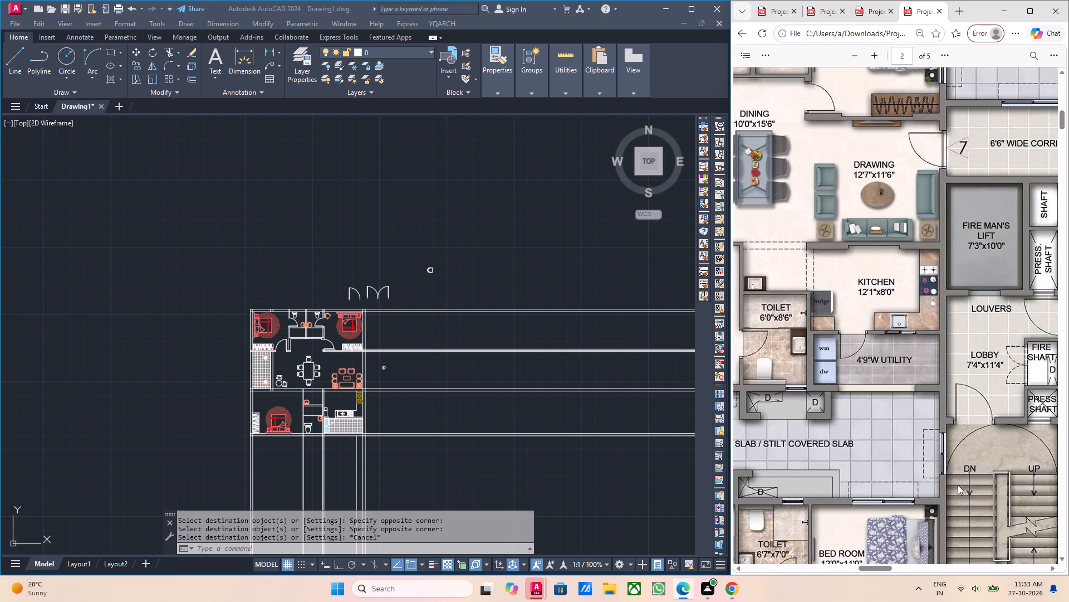
ctrl+scroll(943, 475, down, 2)
scroll(942, 475, down, 2)
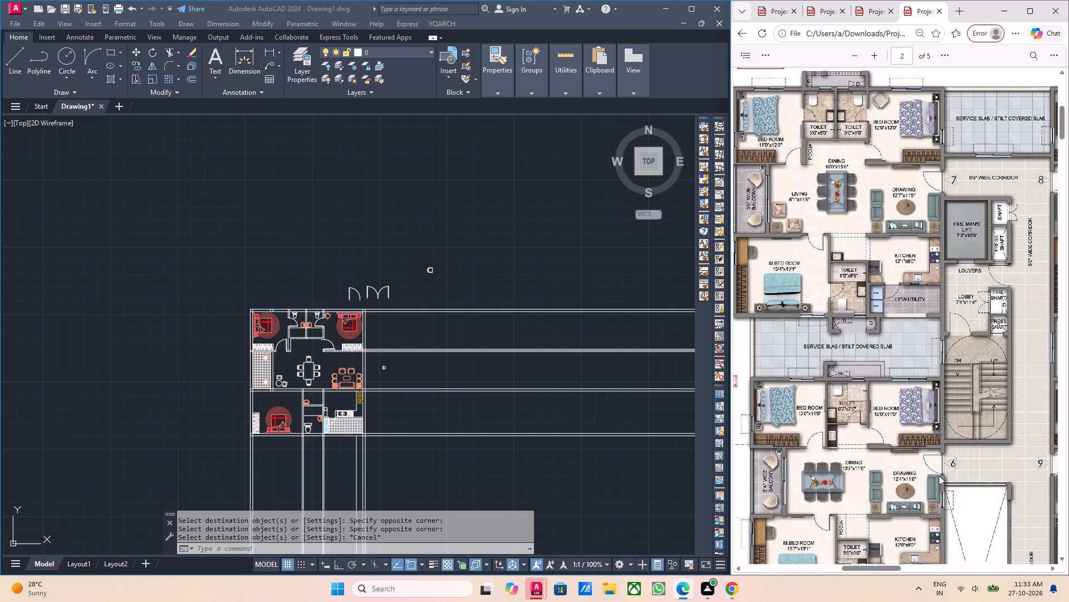
scroll(894, 435, up, 1)
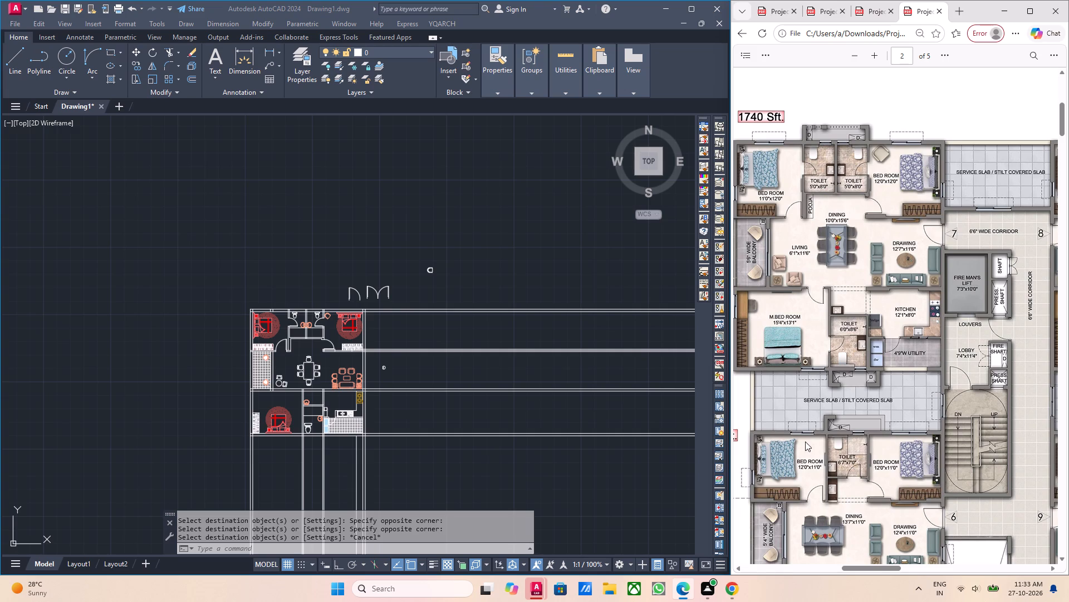
ctrl+middle_drag(857, 446, 803, 446)
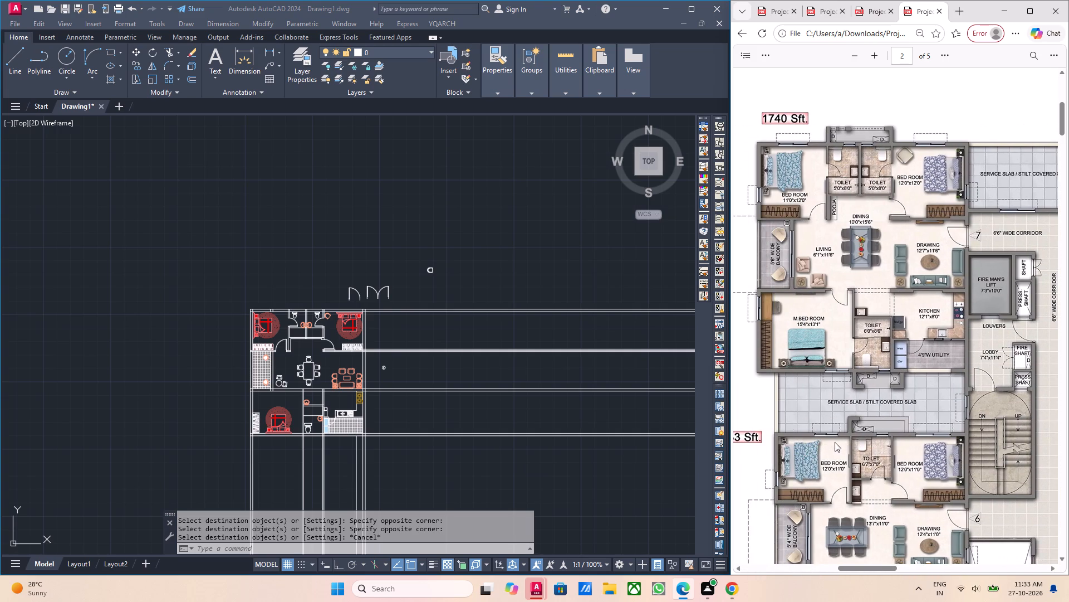
Examine the neighbouring units, 6'6" wide corridors, fireman's lift, shafts, lobby and service slab in the reference plan.
ctrl+middle_drag(913, 390, 960, 386)
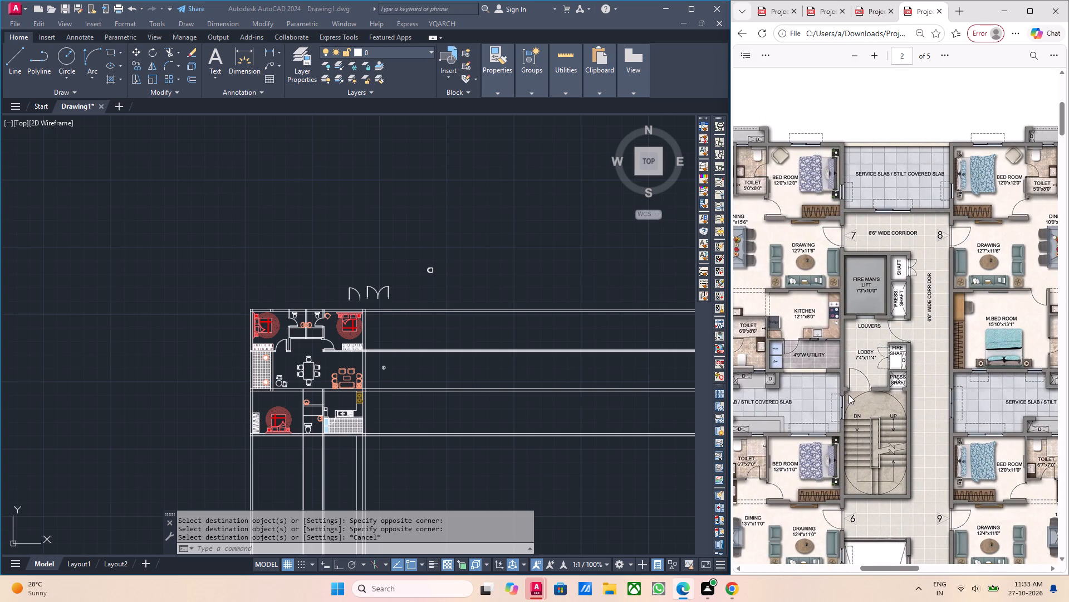
ctrl+middle_drag(849, 395, 885, 395)
ctrl+middle_drag(803, 391, 870, 394)
ctrl+middle_drag(801, 379, 792, 379)
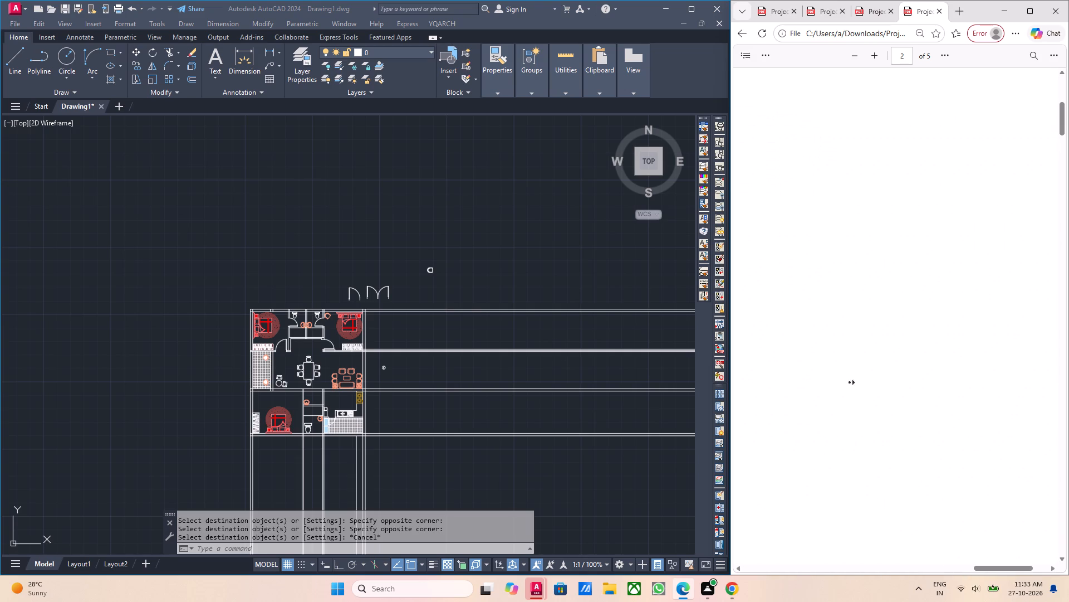
ctrl+middle_drag(850, 382, 783, 383)
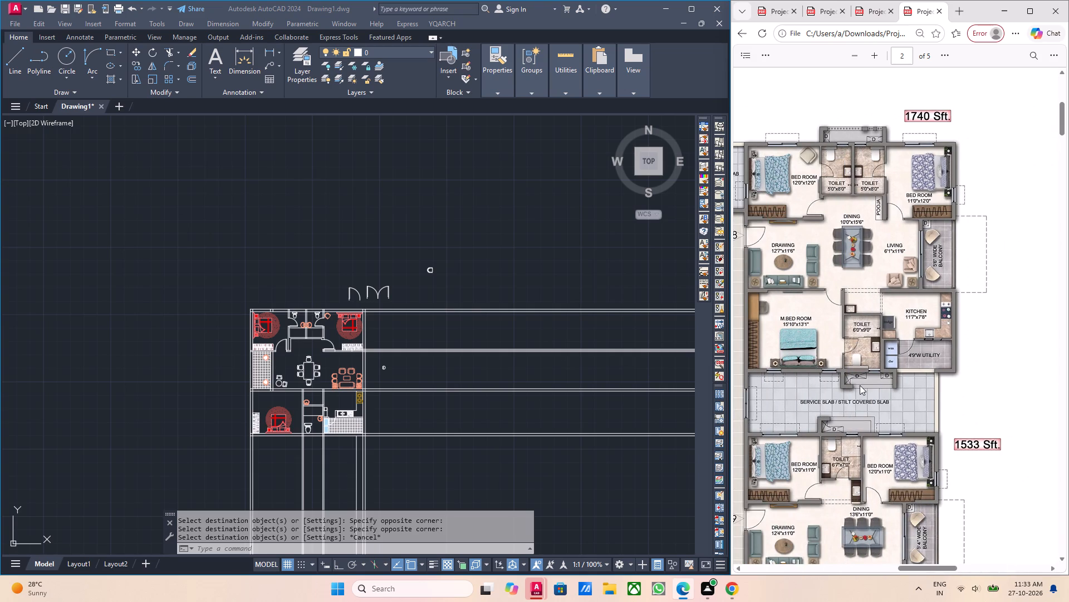
ctrl+middle_drag(874, 383, 843, 384)
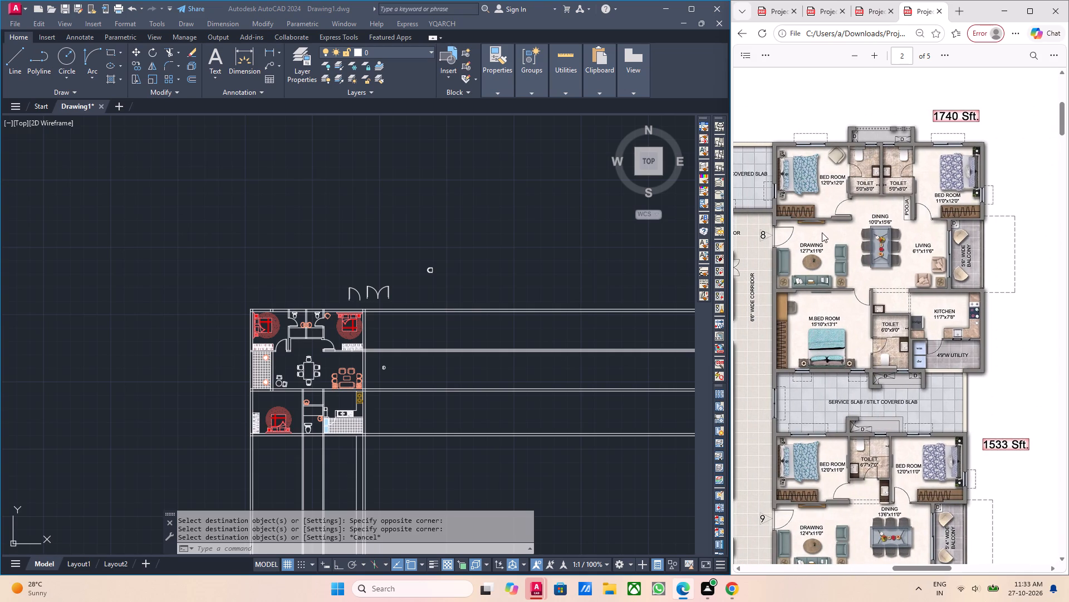
ctrl+middle_drag(916, 289, 900, 292)
ctrl+scroll(895, 298, down, 1)
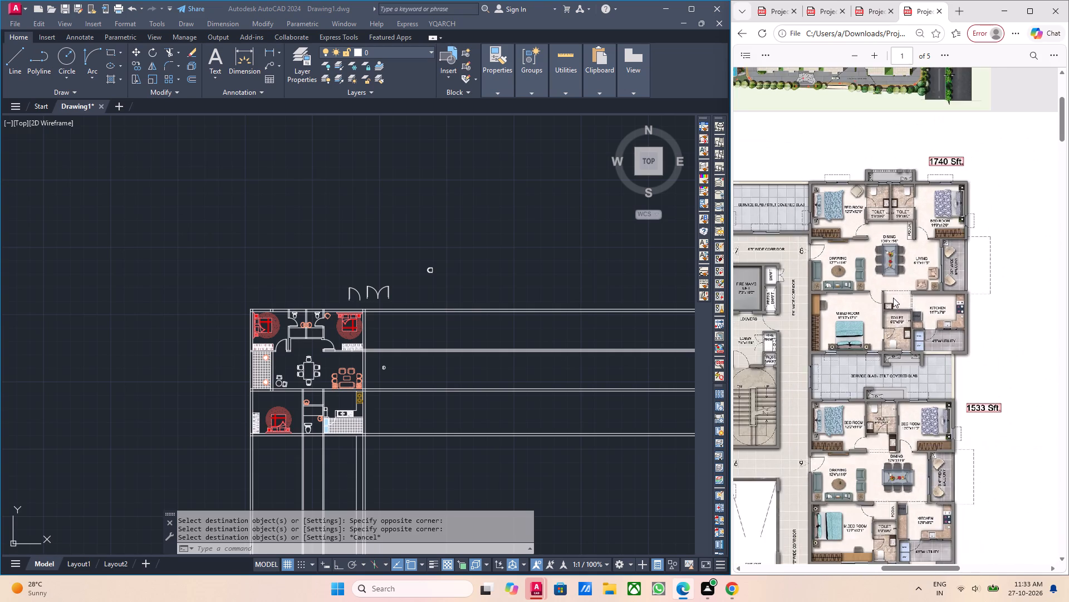
ctrl+scroll(892, 299, down, 1)
ctrl+middle_drag(818, 302, 902, 304)
ctrl+middle_drag(860, 304, 813, 307)
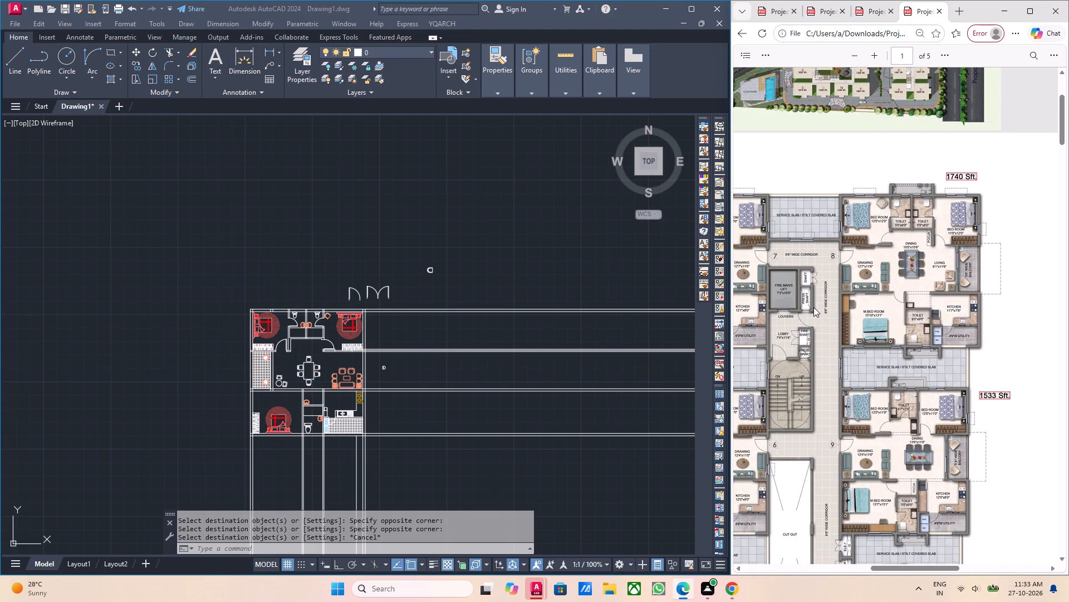
ctrl+scroll(815, 307, down, 1)
ctrl+middle_drag(877, 297, 851, 300)
ctrl+middle_drag(884, 300, 850, 304)
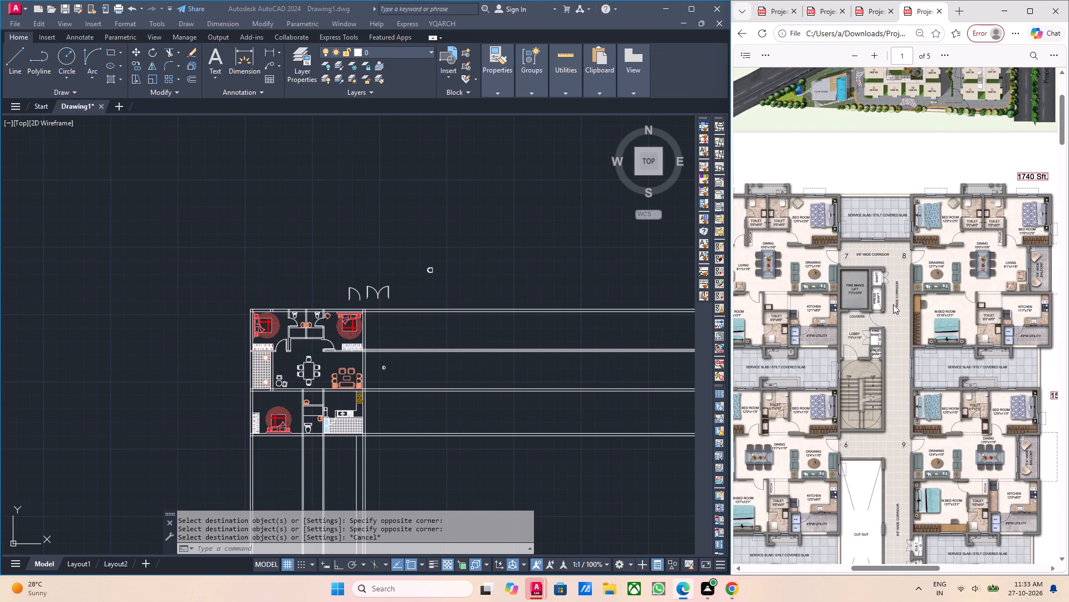
scroll(862, 258, up, 1)
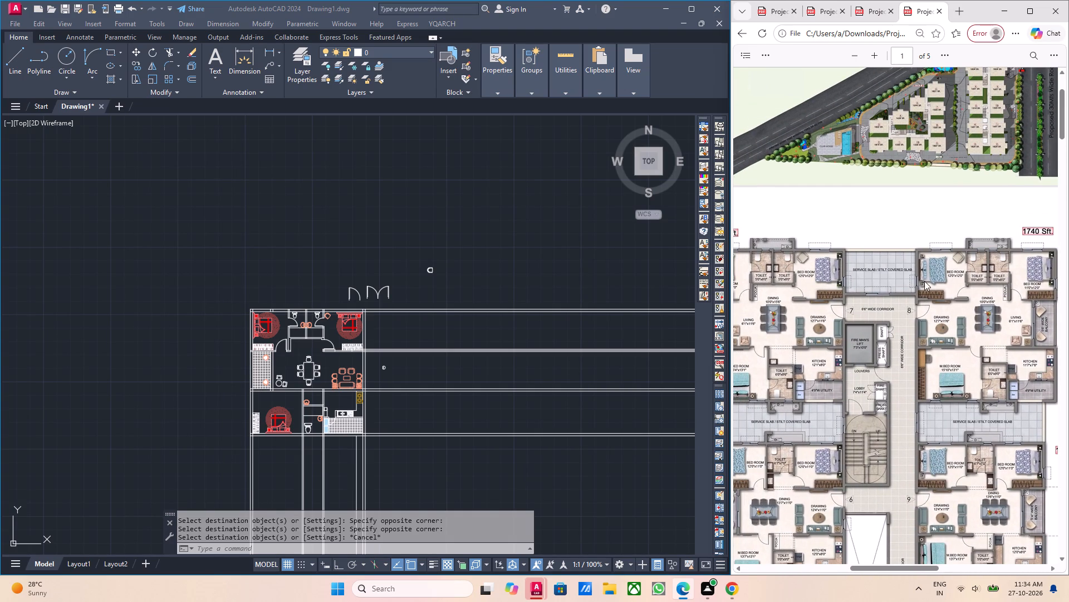
scroll(924, 280, up, 1)
ctrl+scroll(884, 377, up, 1)
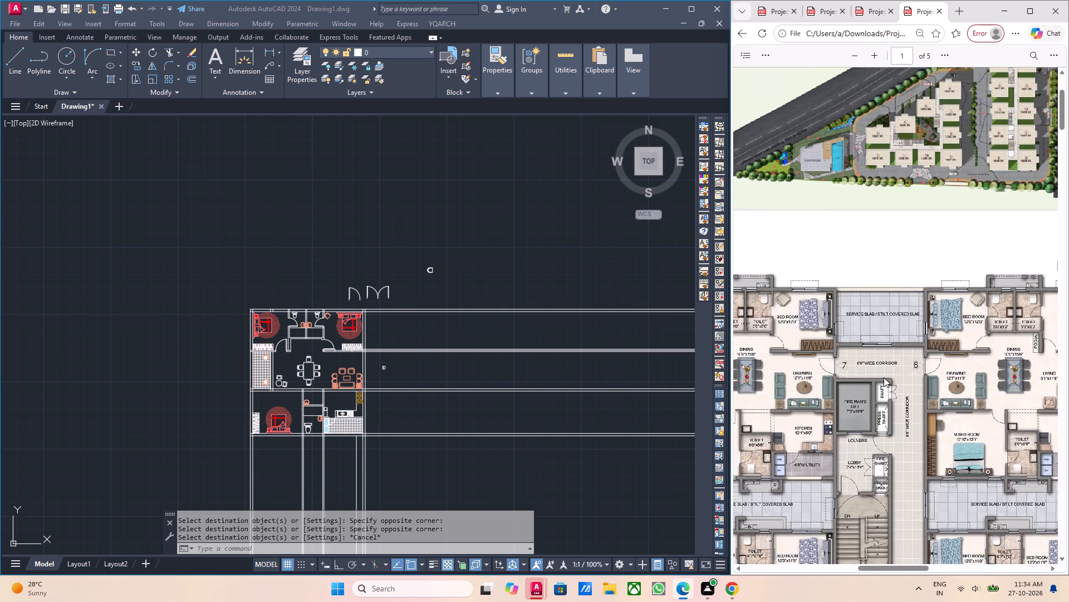
ctrl+scroll(884, 377, up, 1)
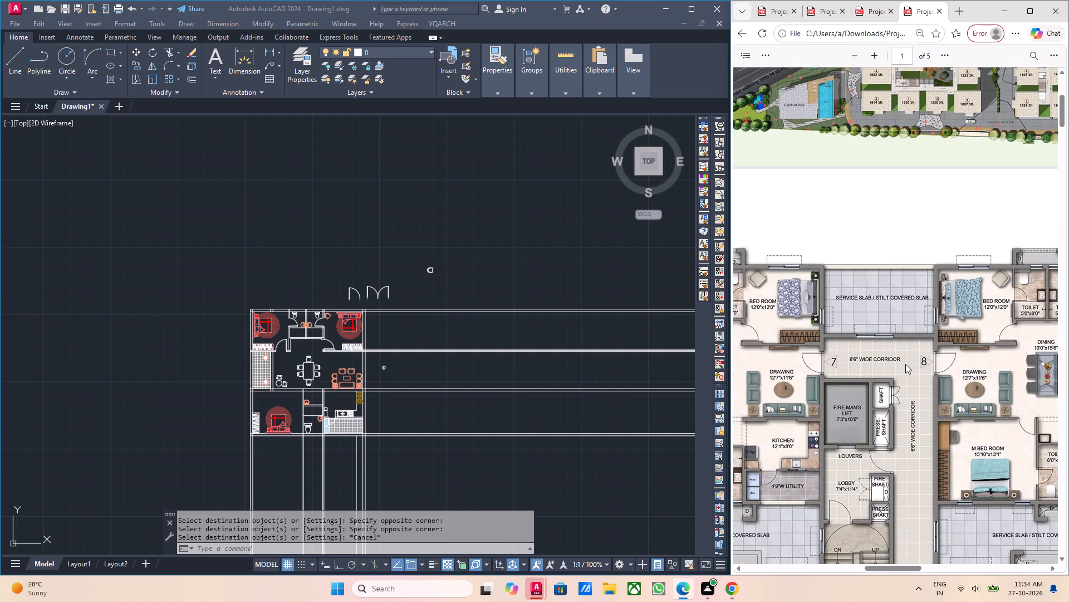
Move the loose four-arc symbol from beside the drawing room to the clear area above the plan, near the loose door symbols.
middle_drag(350, 396, 359, 407)
scroll(376, 371, up, 3)
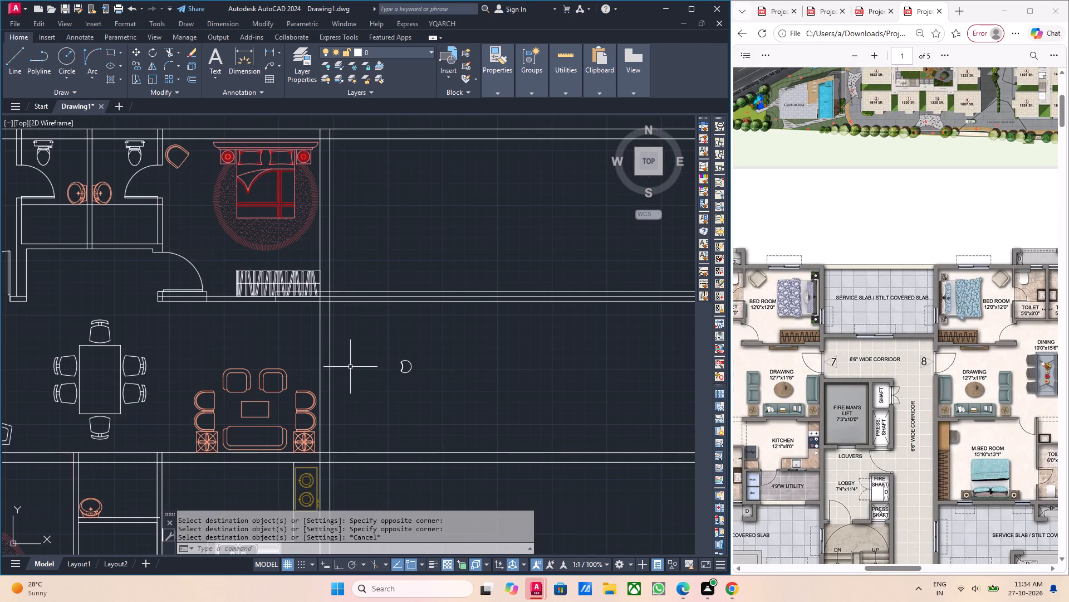
key(Escape)
drag(410, 390, 411, 385)
click(391, 348)
middle_drag(472, 406, 465, 409)
scroll(457, 408, up, 1)
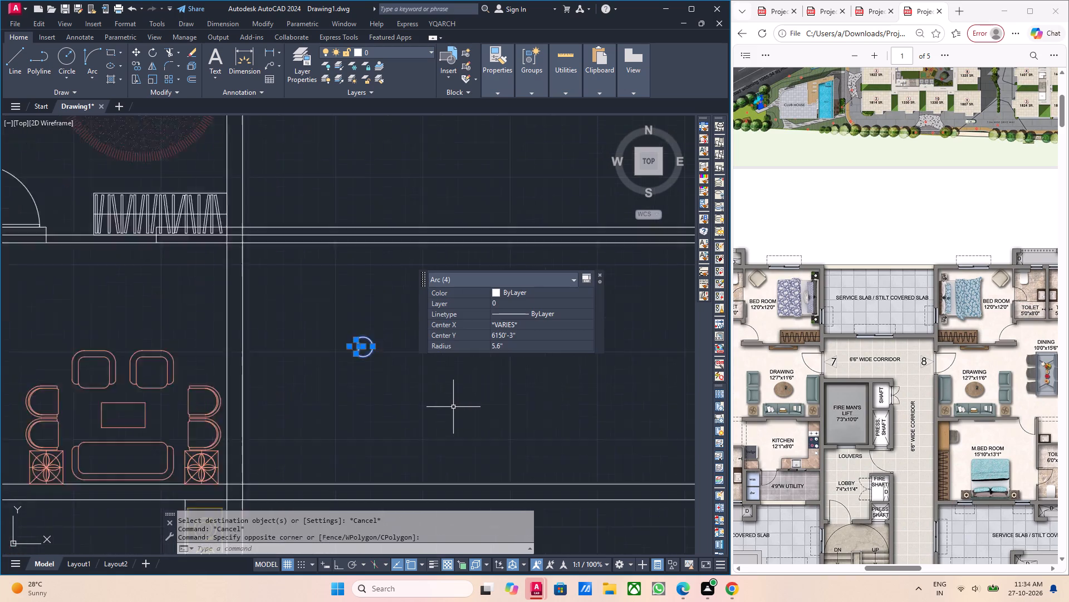
scroll(452, 405, up, 2)
drag(332, 363, 291, 319)
click(193, 230)
scroll(319, 341, down, 2)
middle_drag(330, 343, 319, 347)
key(m)
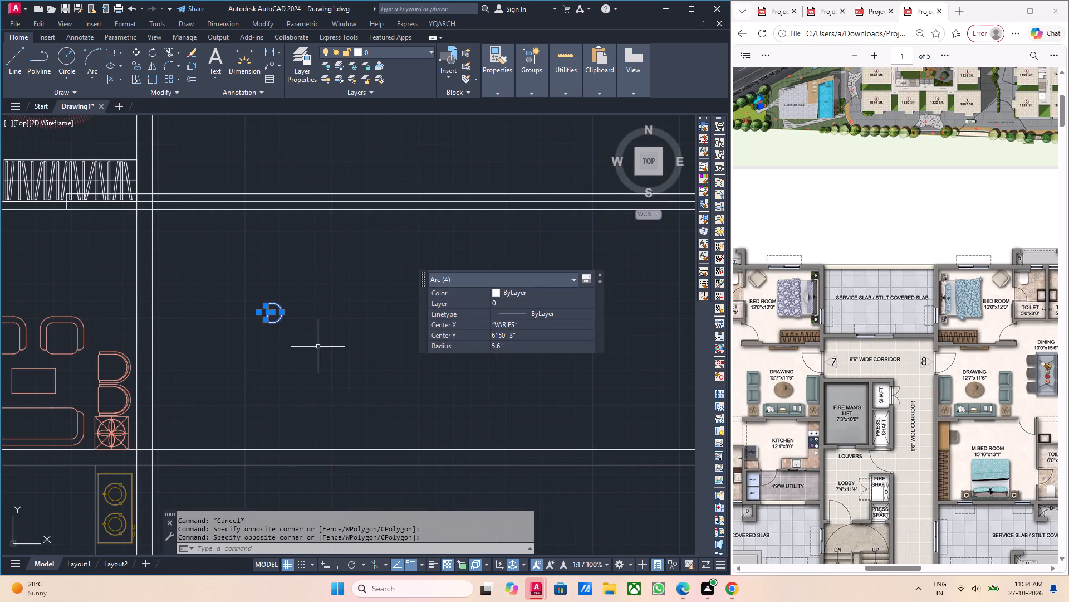
key(Return)
click(265, 324)
scroll(339, 266, down, 4)
middle_drag(340, 324, 360, 383)
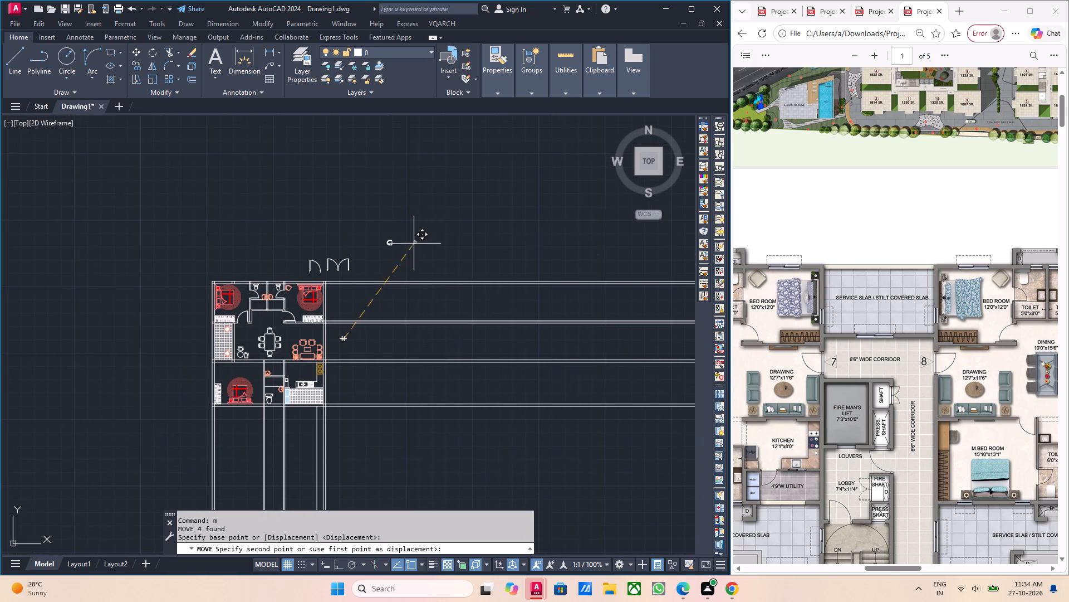
scroll(414, 247, up, 2)
click(414, 247)
middle_drag(444, 306, 448, 266)
key(grave)
key(Escape)
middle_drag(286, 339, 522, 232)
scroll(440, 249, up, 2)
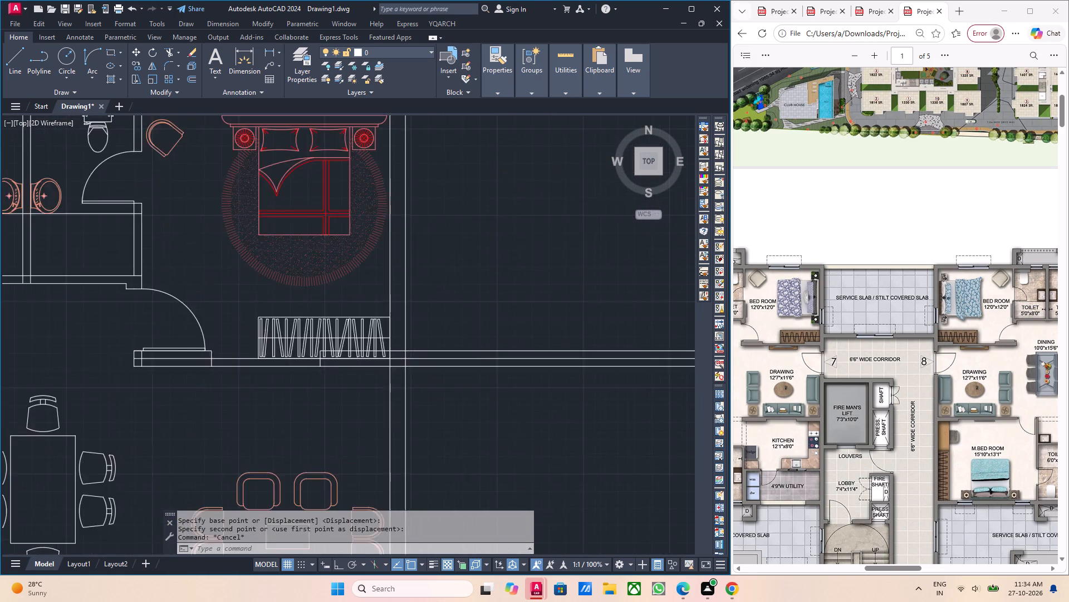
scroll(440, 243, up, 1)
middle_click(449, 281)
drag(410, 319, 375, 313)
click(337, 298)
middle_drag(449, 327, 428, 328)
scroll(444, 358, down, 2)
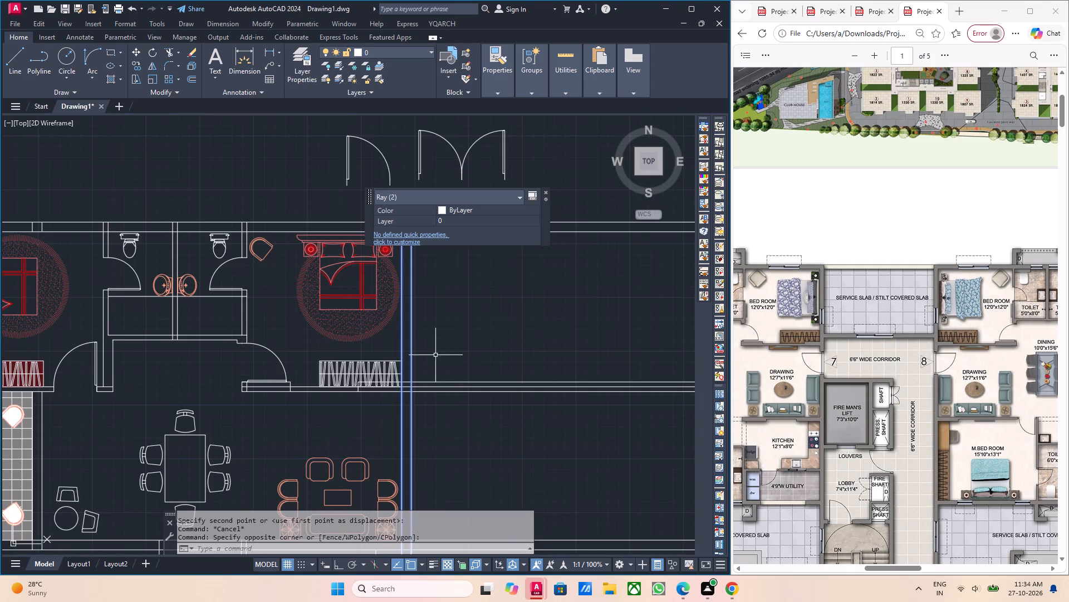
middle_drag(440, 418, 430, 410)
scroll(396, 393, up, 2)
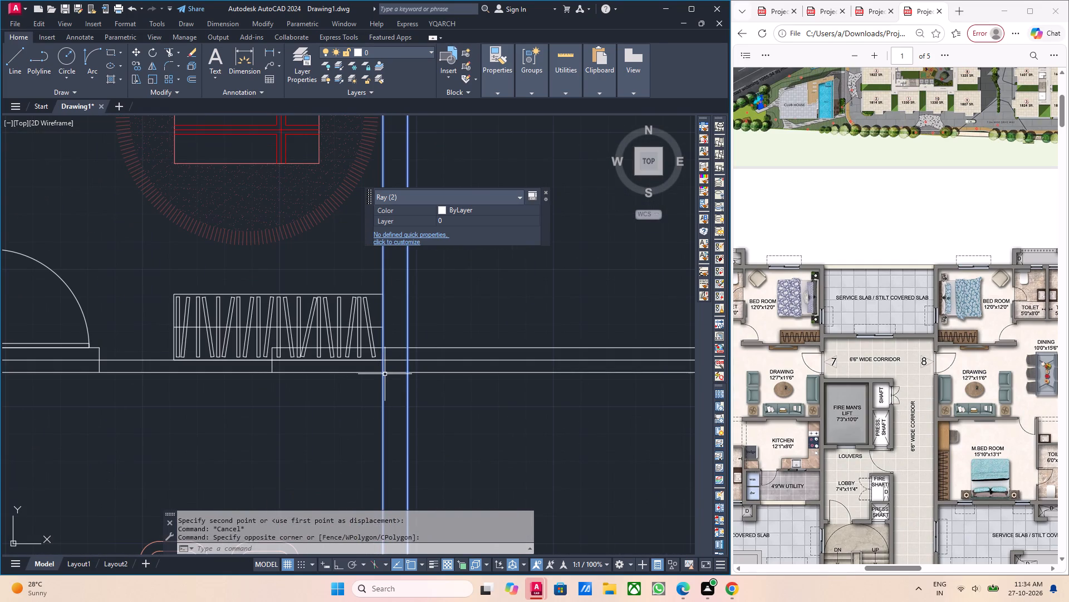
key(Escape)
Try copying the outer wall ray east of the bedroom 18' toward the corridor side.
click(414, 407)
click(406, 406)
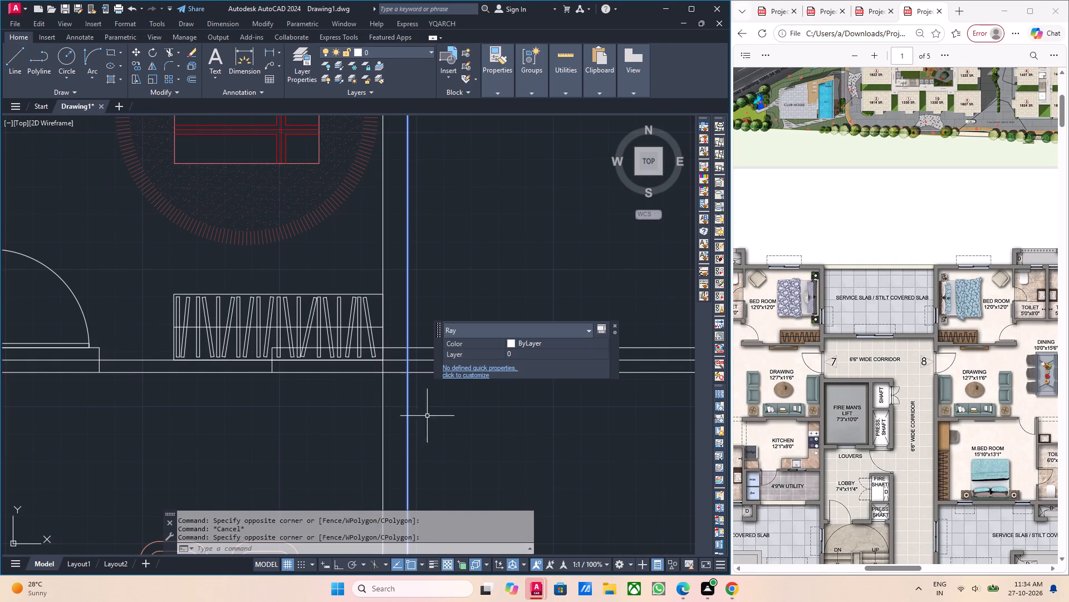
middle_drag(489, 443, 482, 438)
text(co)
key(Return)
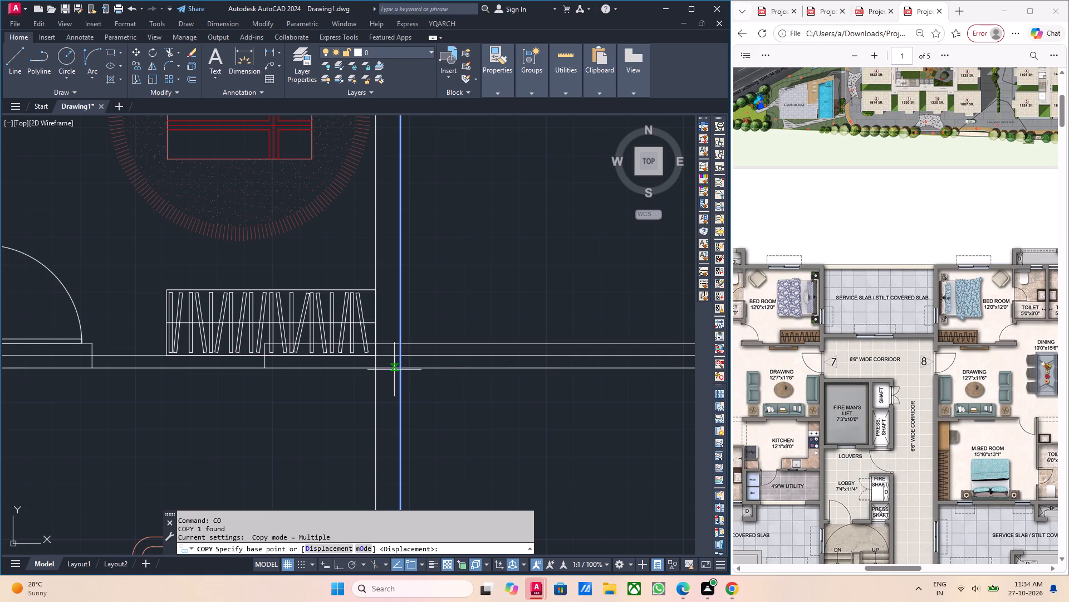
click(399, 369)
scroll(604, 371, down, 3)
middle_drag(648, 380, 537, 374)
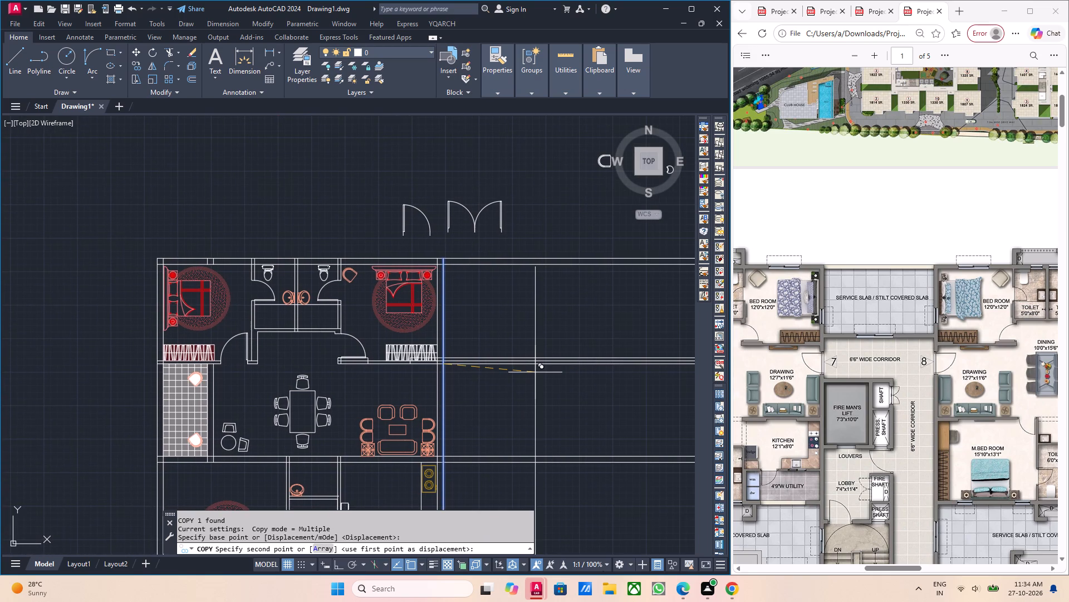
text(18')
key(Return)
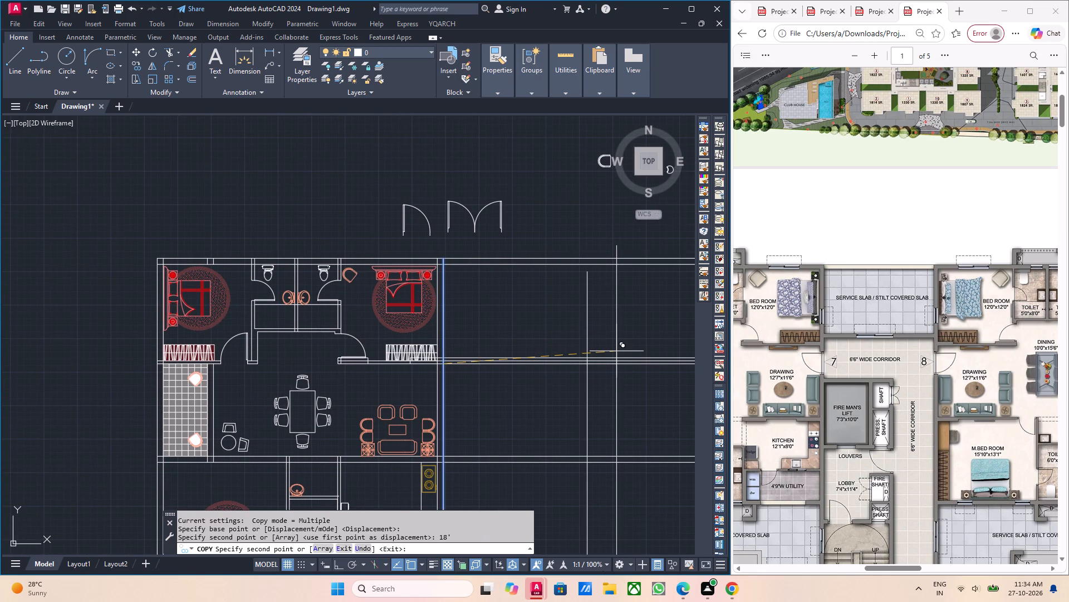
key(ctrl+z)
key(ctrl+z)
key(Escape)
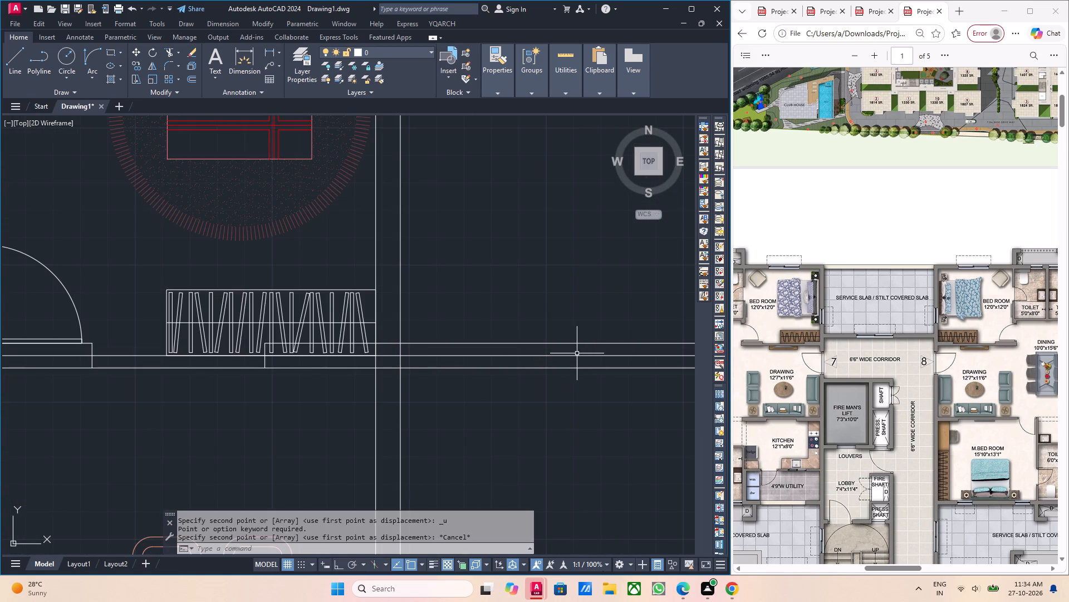
Copy the outer face ray of the wall east of the bedroom 18' eastward to mark the service slab's far side.
scroll(519, 324, down, 2)
middle_drag(474, 323, 485, 345)
scroll(492, 323, up, 3)
drag(476, 320, 467, 321)
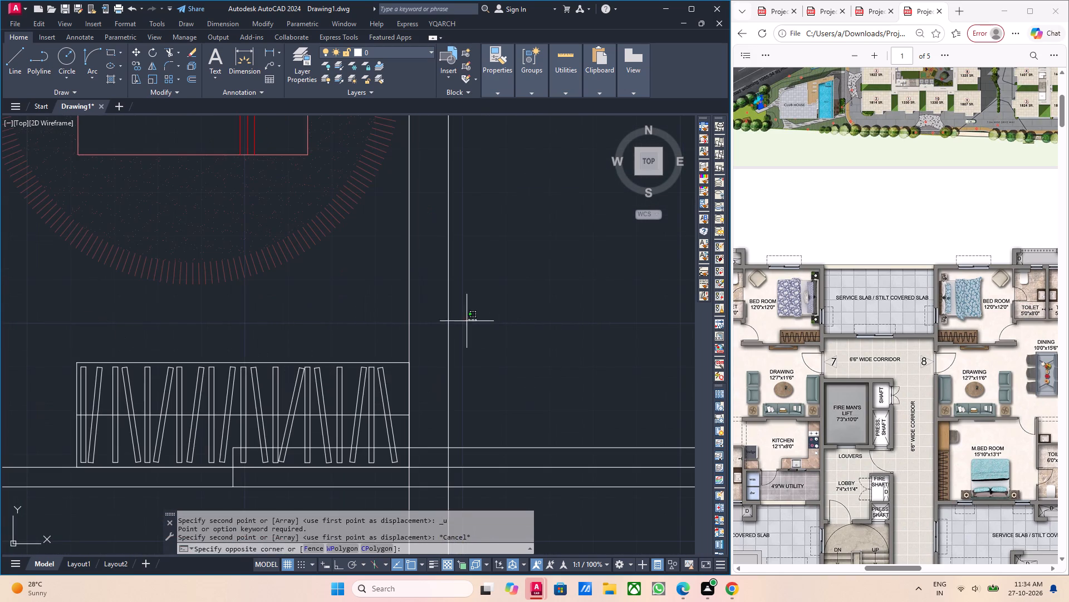
drag(467, 321, 438, 317)
click(413, 306)
scroll(488, 306, down, 2)
middle_drag(567, 333, 454, 361)
middle_drag(494, 355, 489, 371)
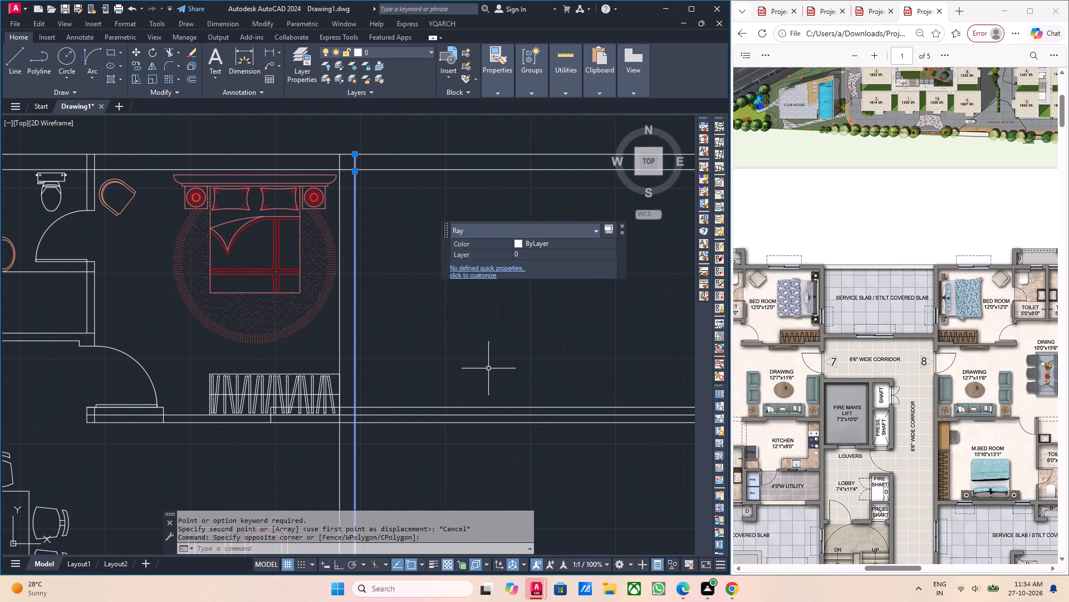
text(co)
key(Return)
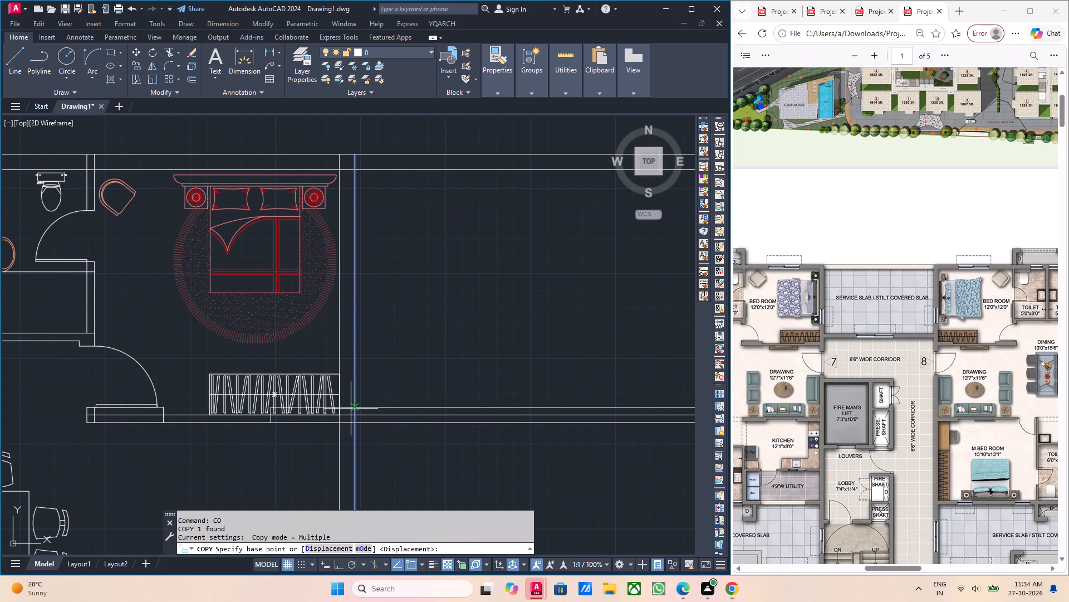
click(357, 407)
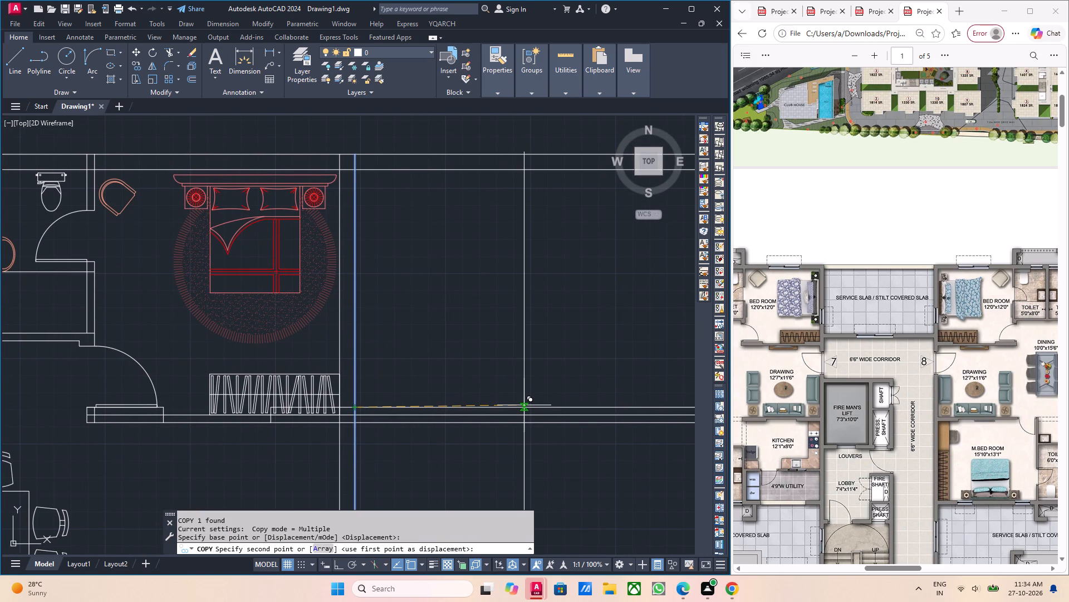
text(18')
key(Return)
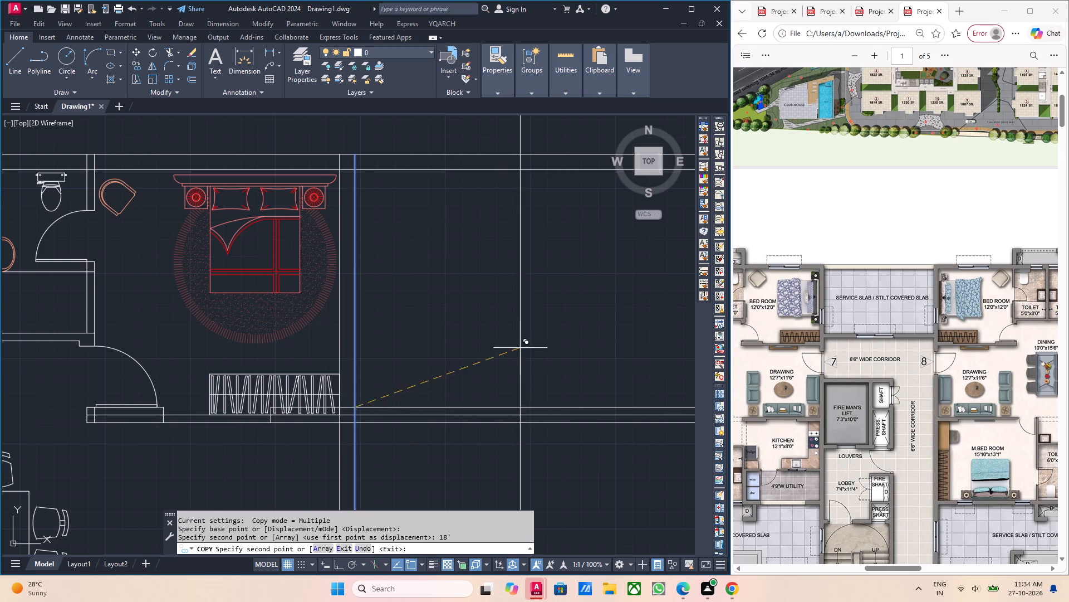
scroll(521, 371, down, 2)
key(Escape)
Copy the new ray at the service slab's far side 9" further east to give that wall its thickness.
middle_drag(637, 401, 507, 387)
middle_drag(491, 403, 488, 407)
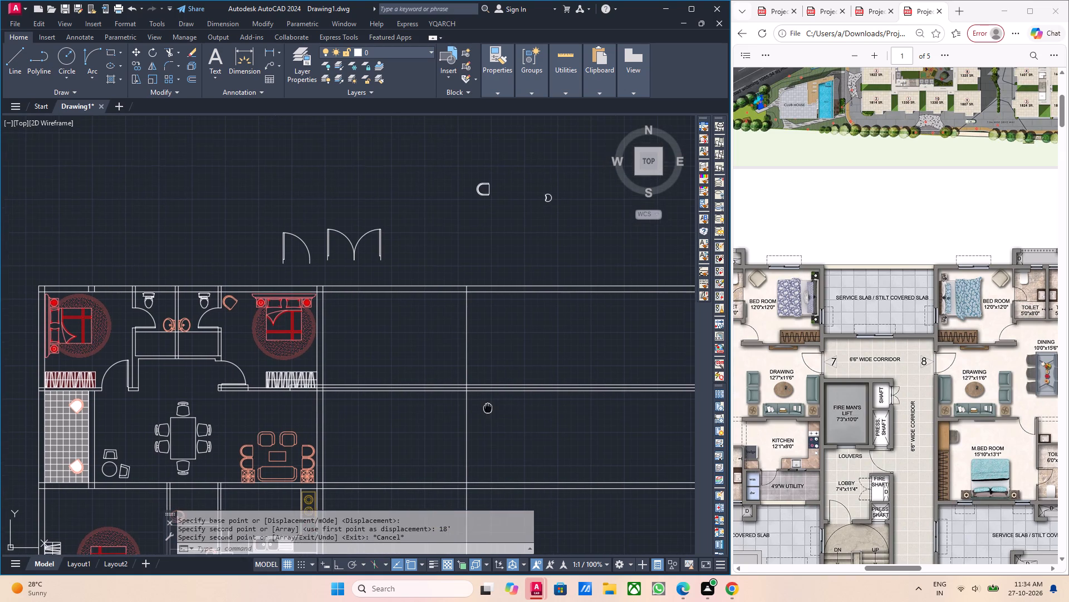
middle_drag(488, 407, 487, 409)
middle_drag(477, 412, 440, 414)
middle_drag(419, 425, 412, 428)
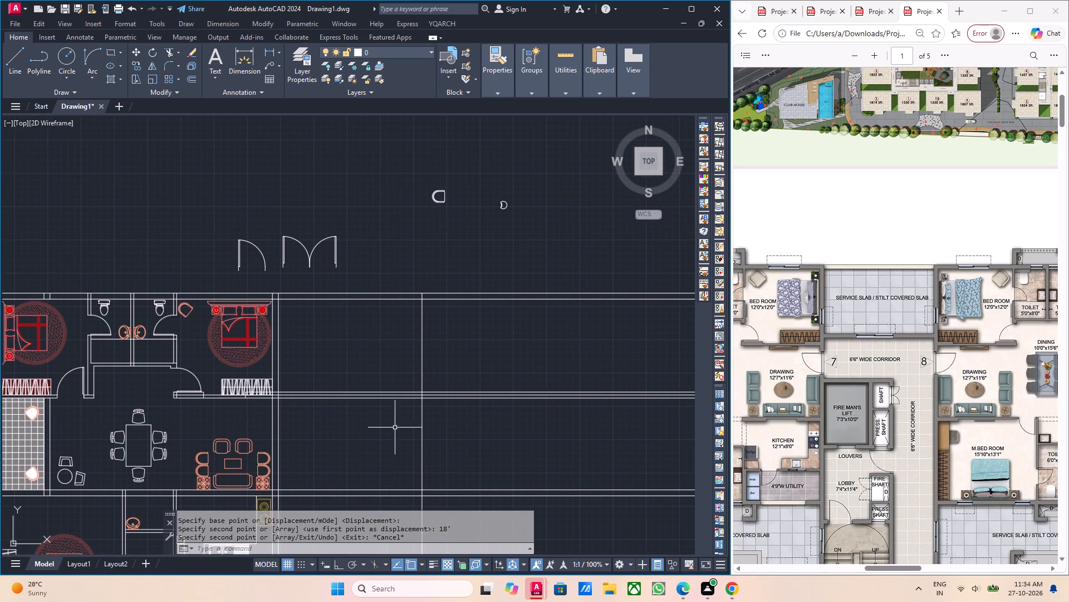
scroll(397, 433, up, 2)
drag(465, 442, 453, 443)
click(421, 438)
scroll(488, 464, down, 3)
middle_drag(602, 491, 480, 473)
middle_drag(534, 483, 425, 449)
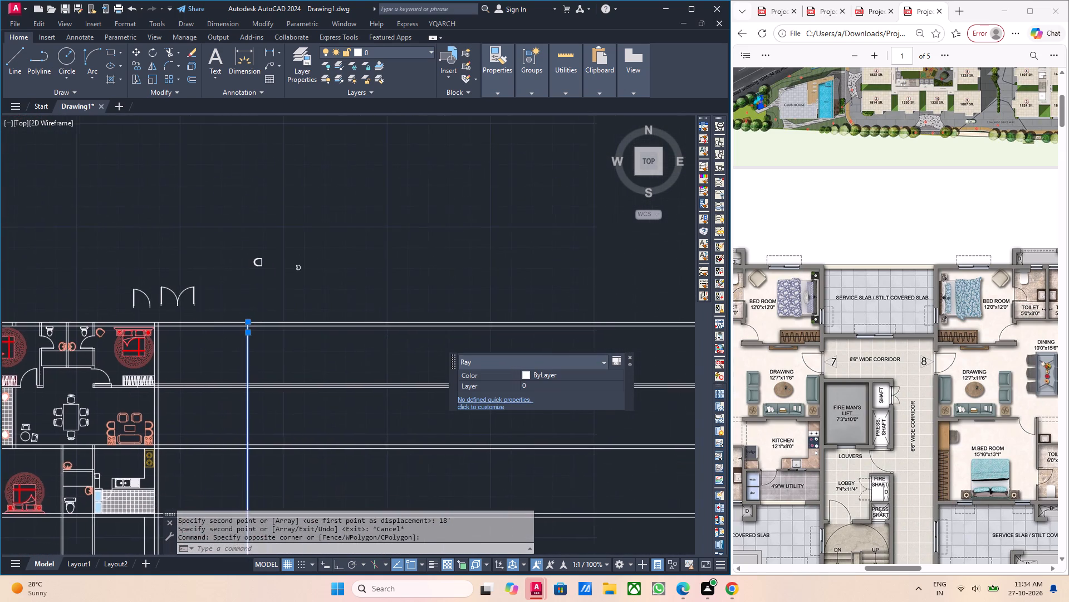
middle_drag(530, 460, 434, 436)
key(c)
key(o)
key(Return)
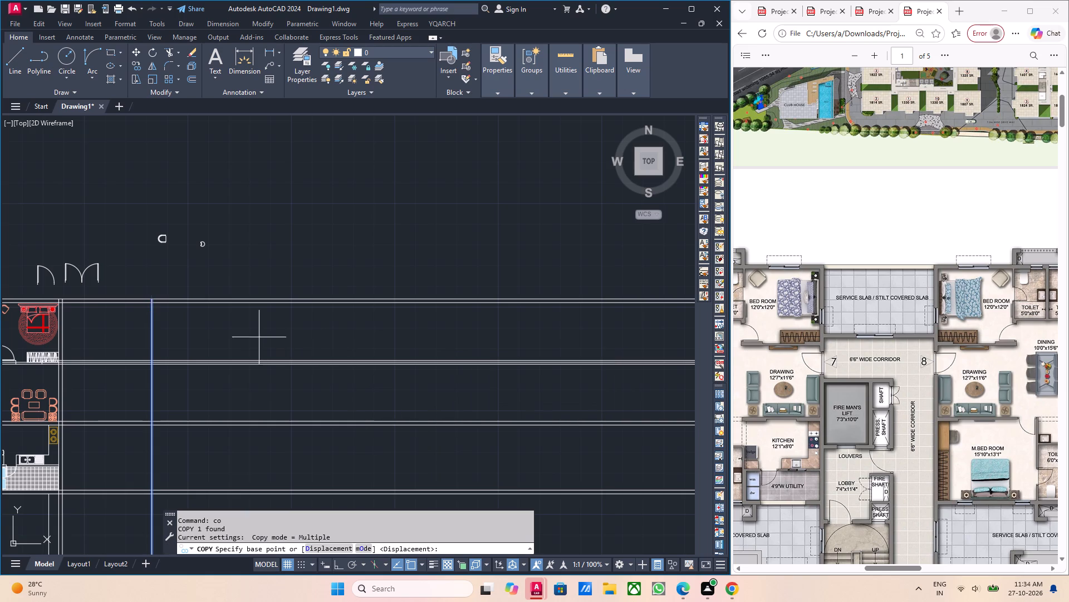
middle_drag(267, 348, 367, 359)
scroll(227, 383, up, 3)
scroll(292, 337, up, 3)
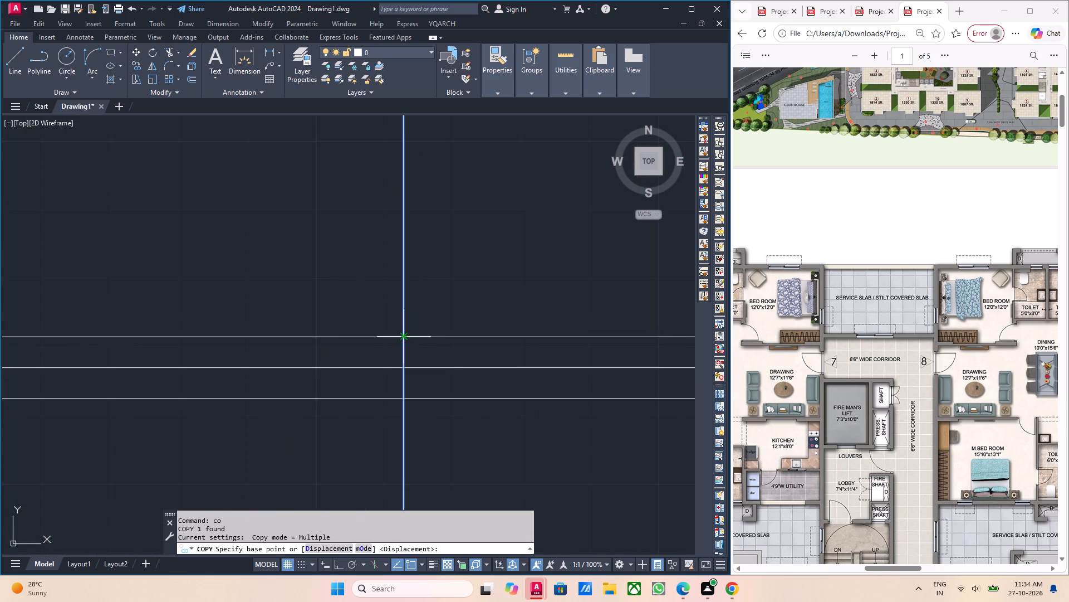
click(406, 338)
key(9)
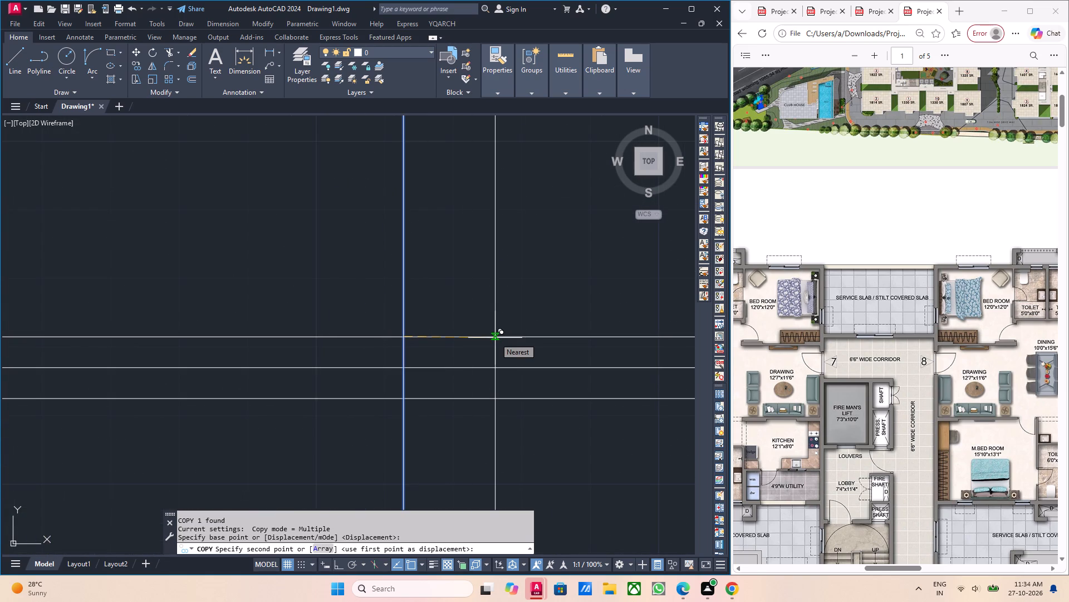
key(Return)
scroll(457, 355, down, 4)
key(Escape)
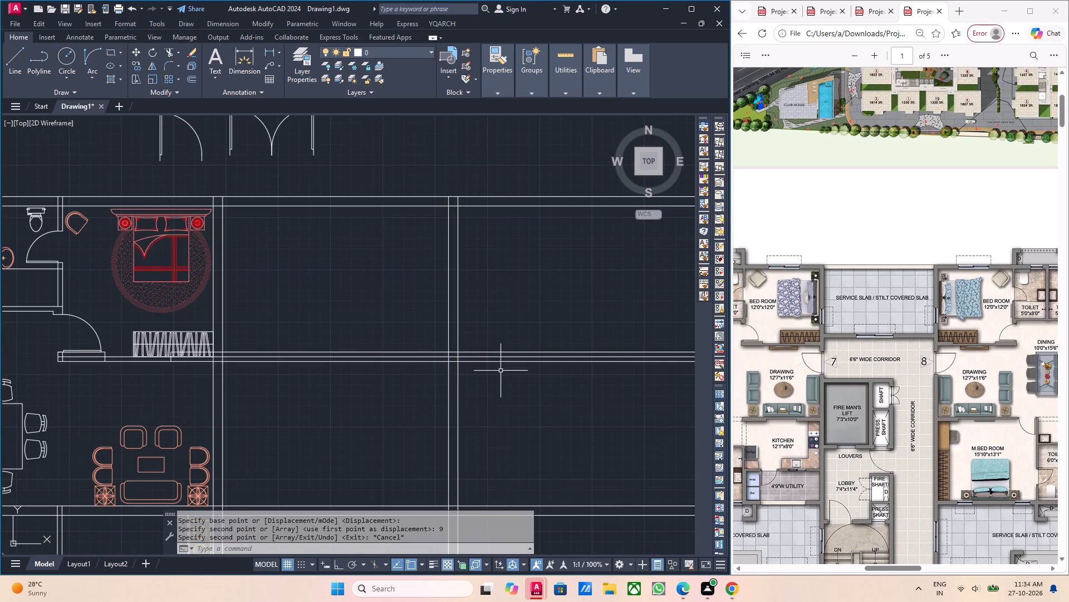
Examine the reference plan's service slab, 6'6" wide corridors, lift, lobby and staircase between units 7 and 8, comparing with the drawn layout.
scroll(464, 359, down, 2)
middle_click(419, 372)
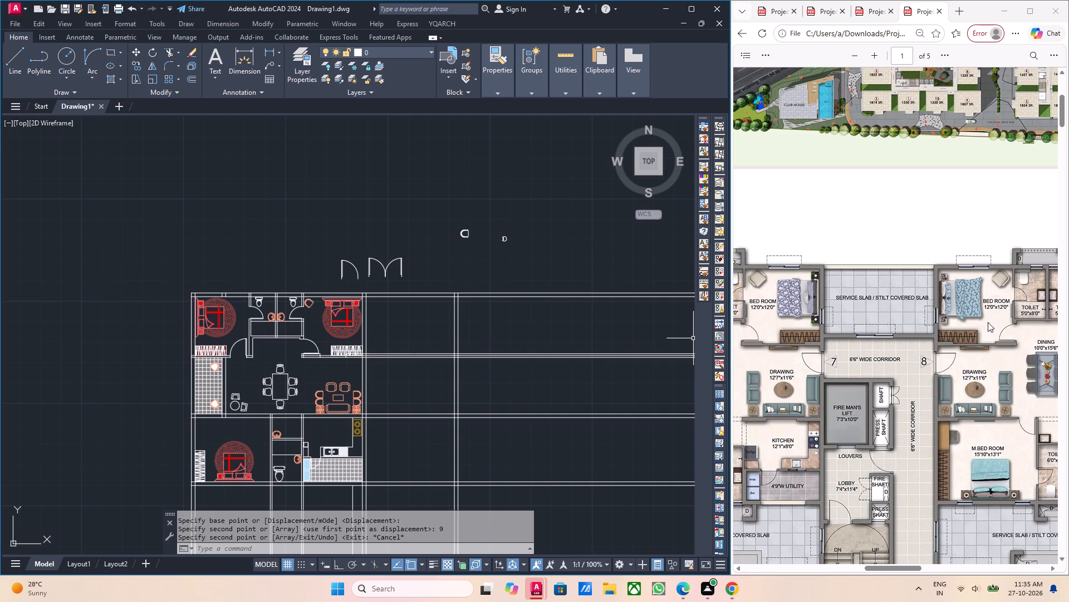
ctrl+scroll(916, 337, down, 1)
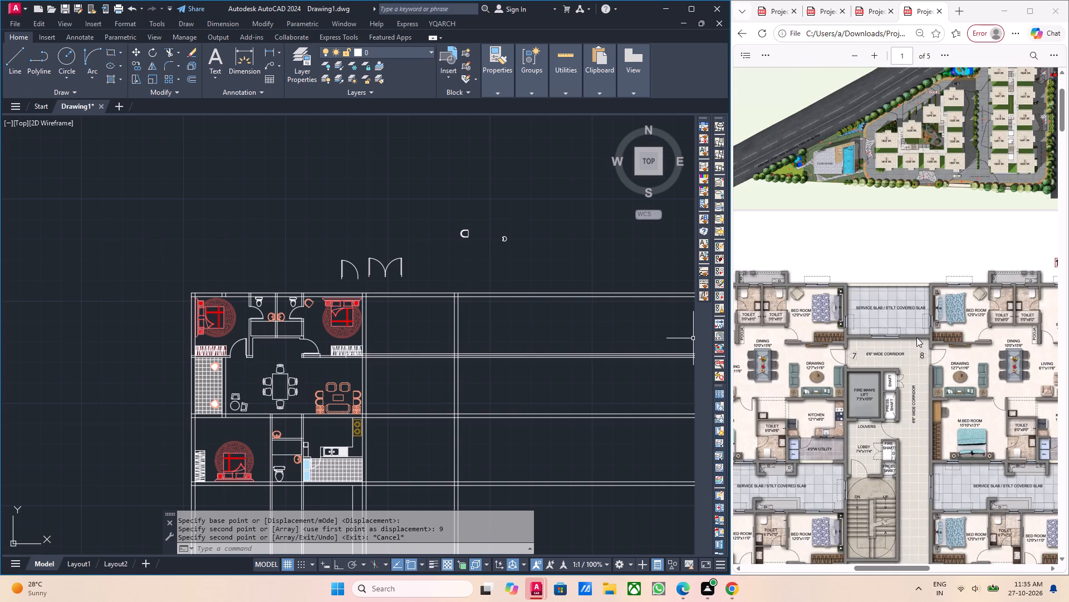
ctrl+scroll(916, 337, down, 1)
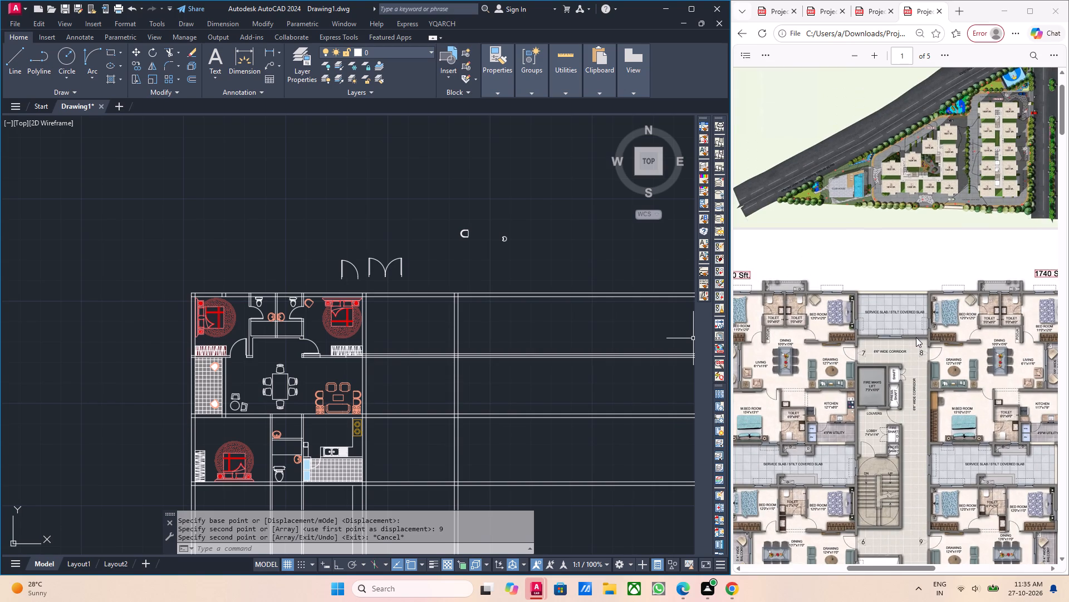
scroll(382, 373, down, 1)
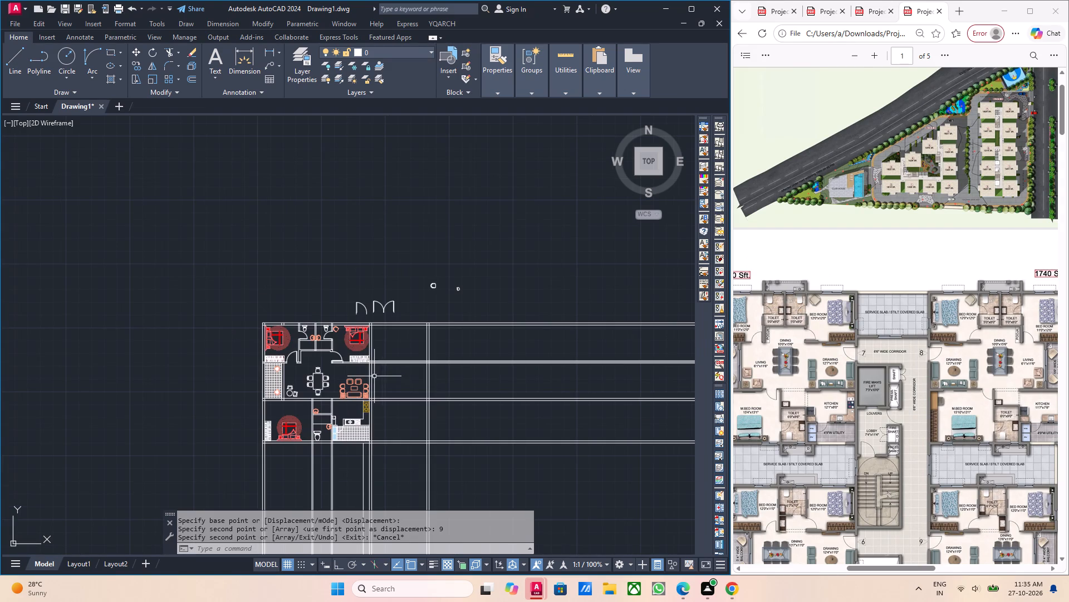
scroll(301, 435, up, 2)
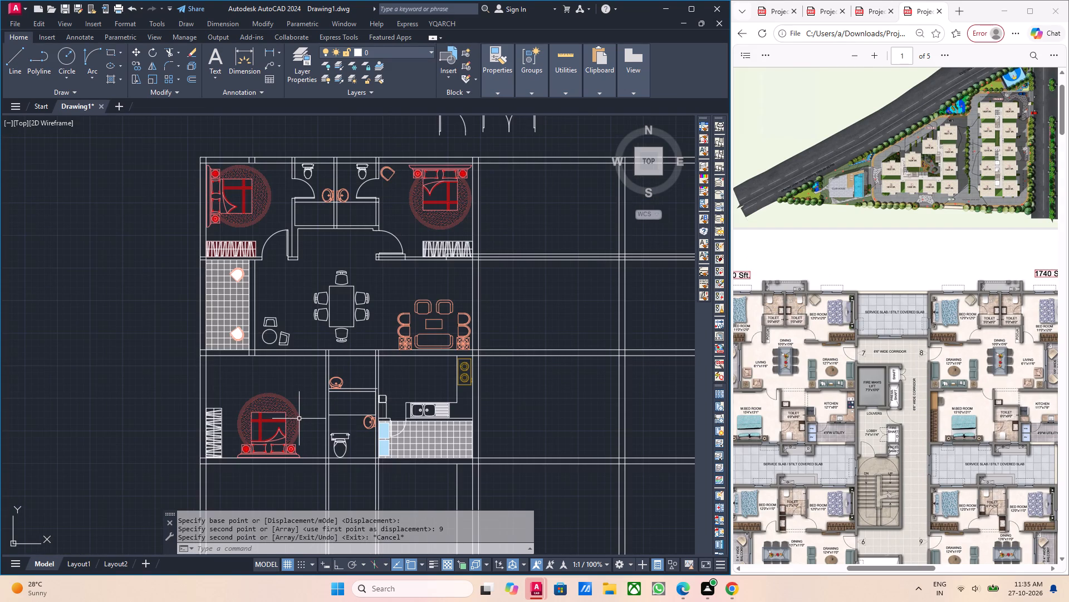
scroll(458, 440, up, 1)
scroll(452, 440, down, 4)
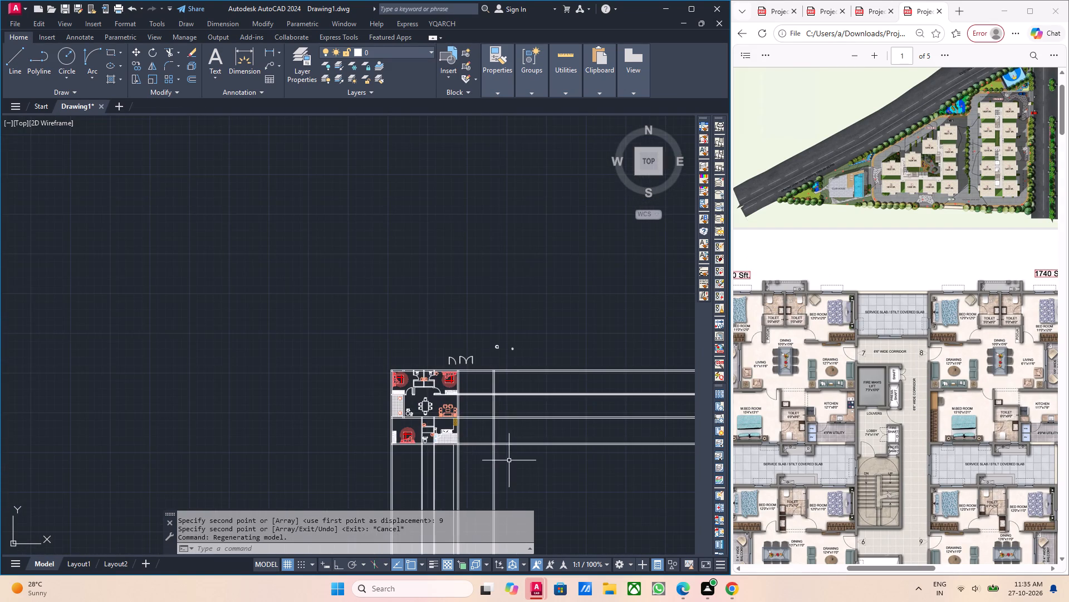
middle_drag(509, 460, 472, 415)
middle_drag(576, 459, 577, 441)
middle_drag(587, 462, 578, 425)
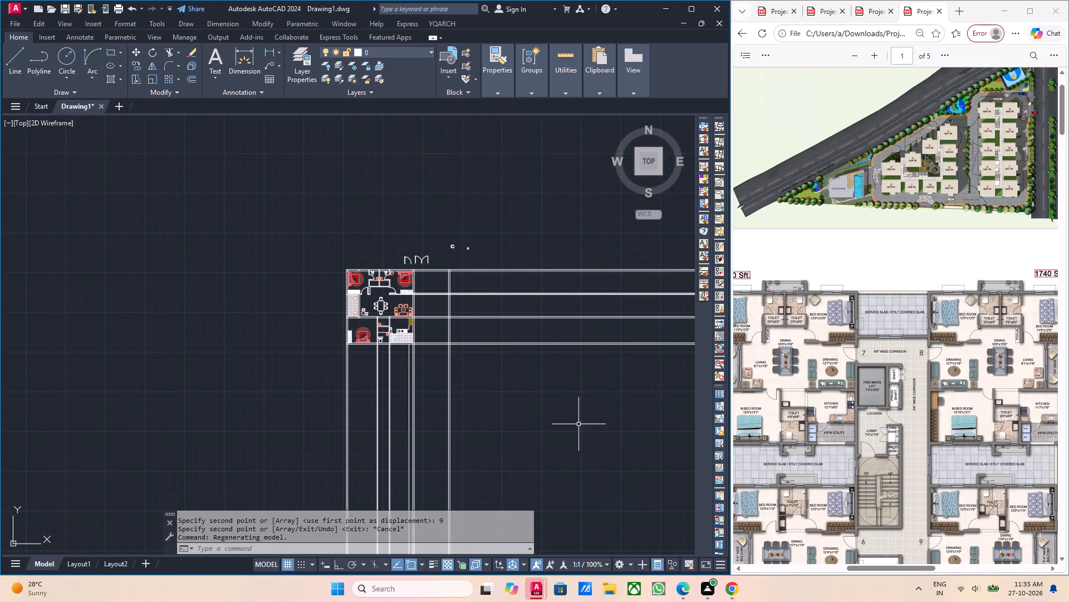
middle_drag(541, 423, 574, 424)
middle_drag(447, 420, 547, 416)
middle_drag(503, 417, 468, 422)
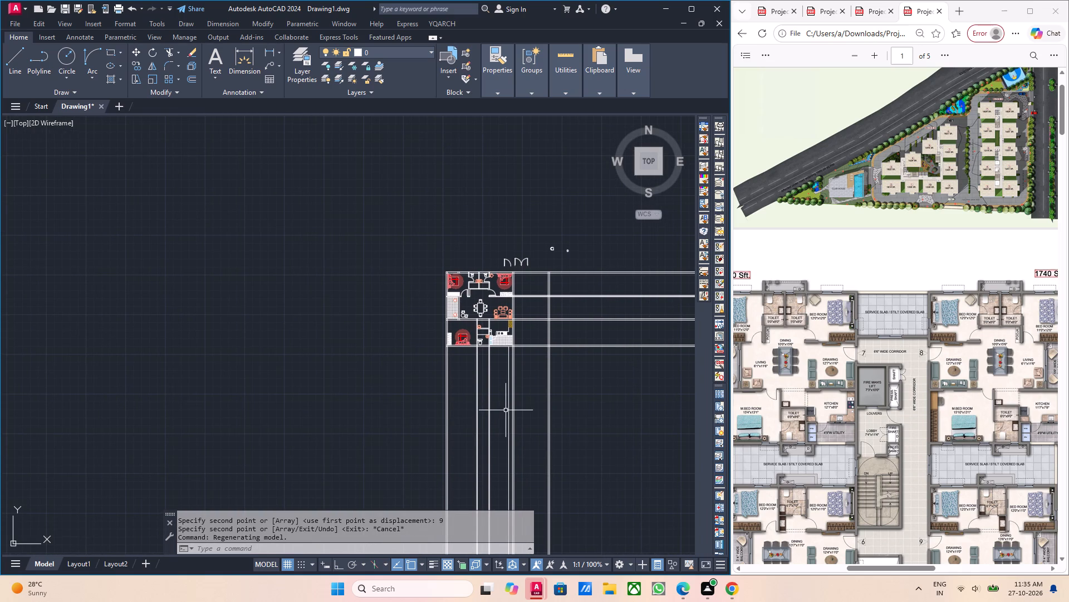
scroll(877, 356, up, 2)
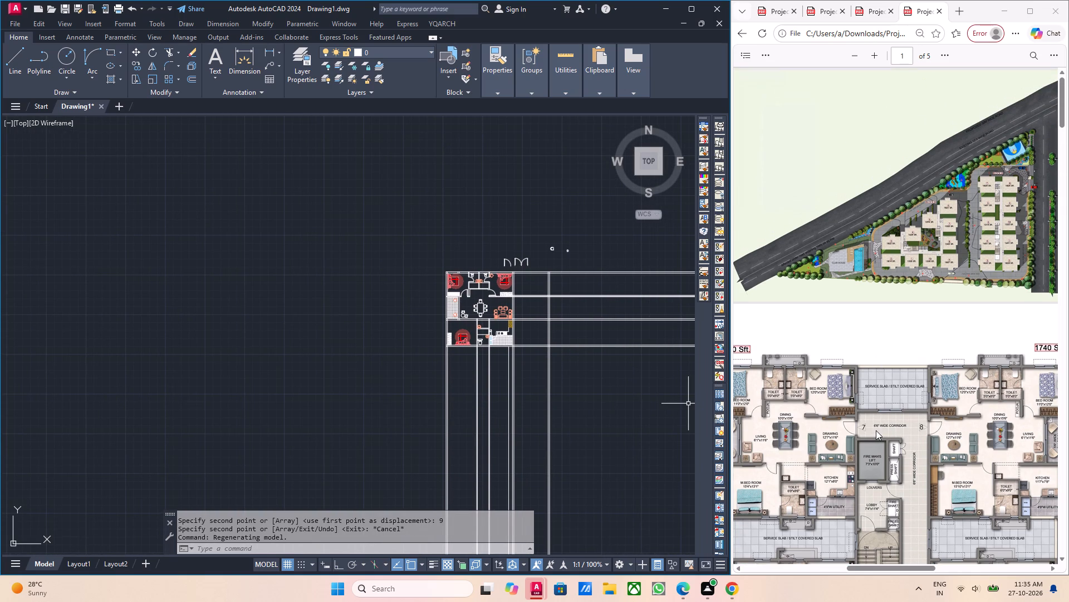
ctrl+scroll(876, 430, up, 3)
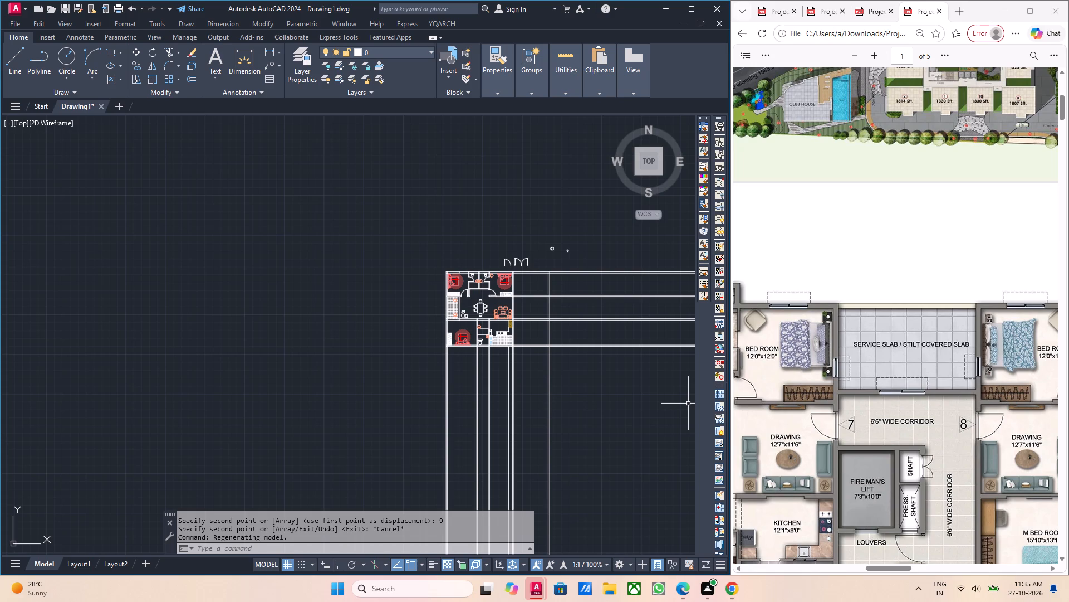
scroll(885, 418, down, 5)
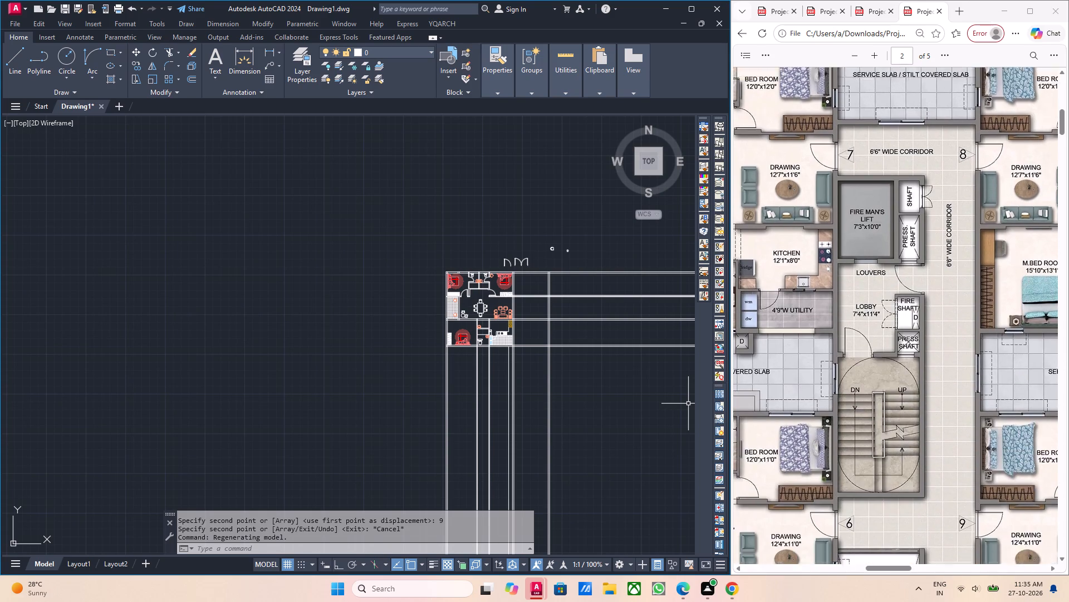
scroll(885, 417, down, 2)
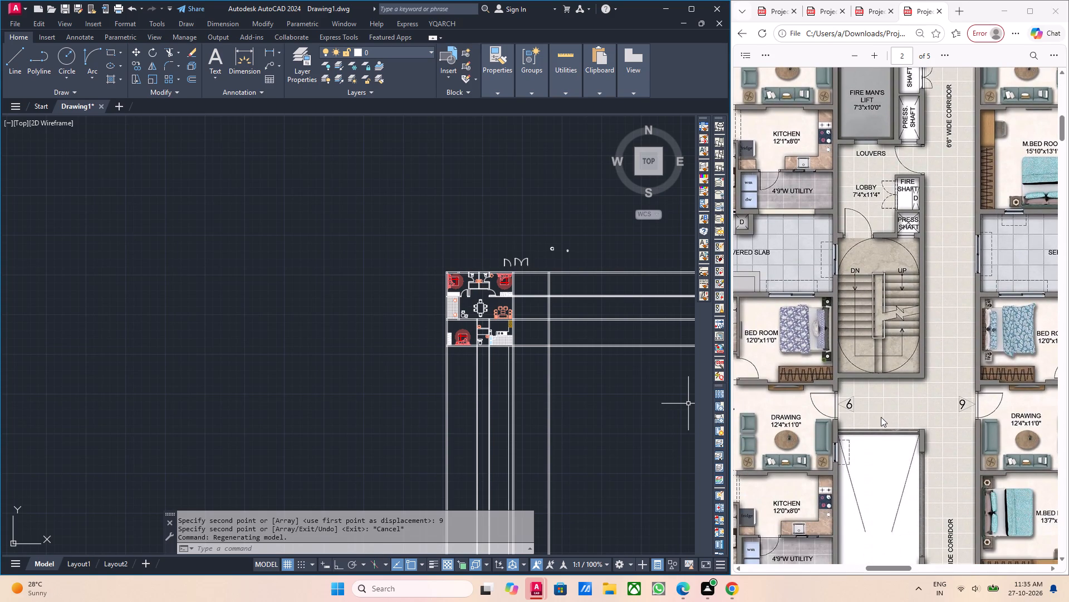
ctrl+scroll(881, 417, down, 3)
ctrl+scroll(855, 352, up, 2)
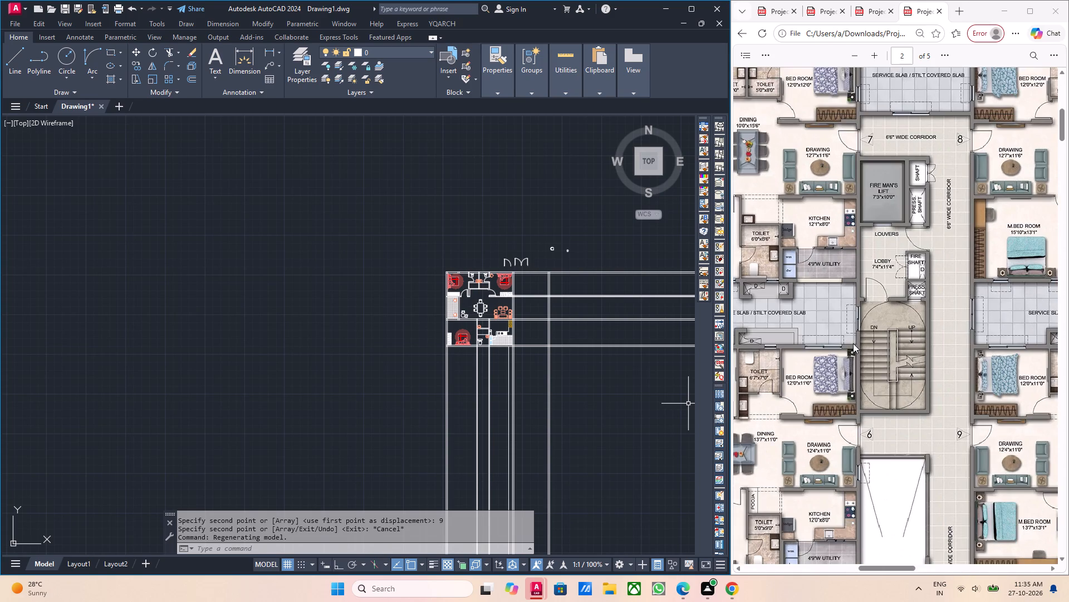
ctrl+scroll(910, 333, up, 1)
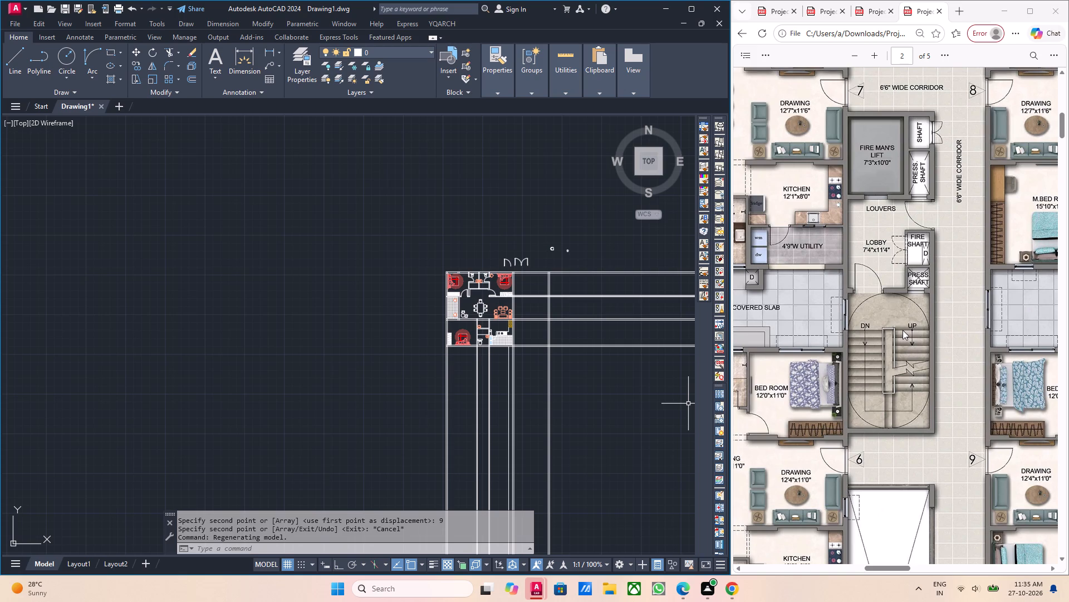
scroll(903, 330, up, 3)
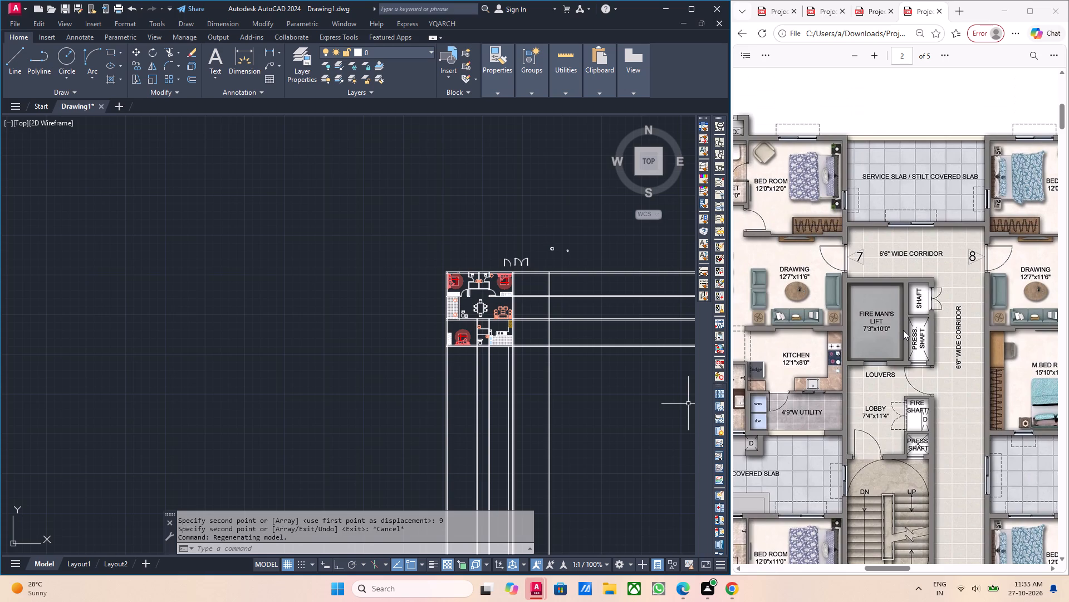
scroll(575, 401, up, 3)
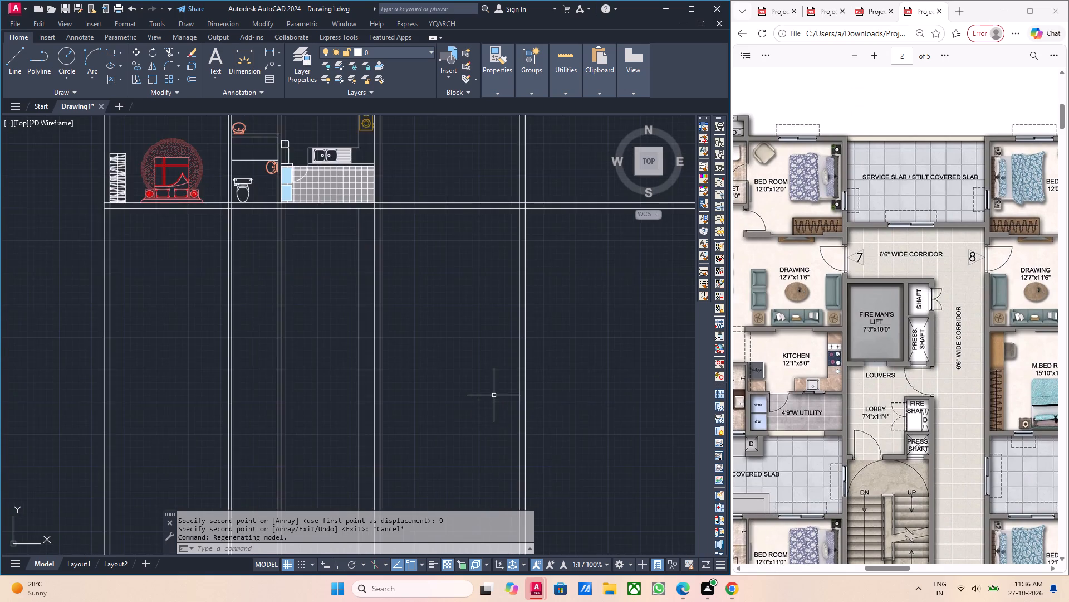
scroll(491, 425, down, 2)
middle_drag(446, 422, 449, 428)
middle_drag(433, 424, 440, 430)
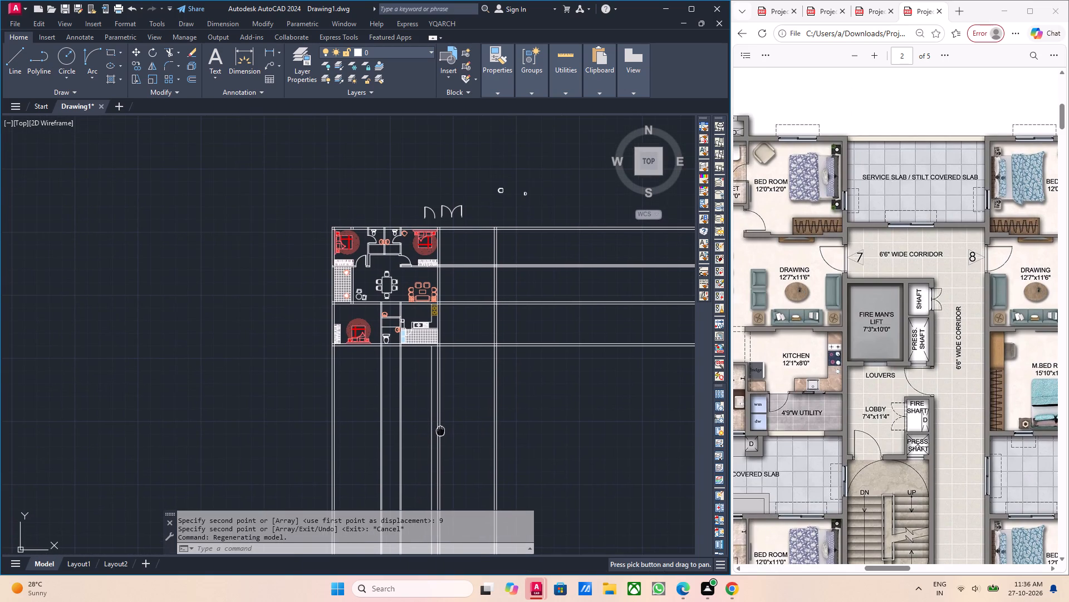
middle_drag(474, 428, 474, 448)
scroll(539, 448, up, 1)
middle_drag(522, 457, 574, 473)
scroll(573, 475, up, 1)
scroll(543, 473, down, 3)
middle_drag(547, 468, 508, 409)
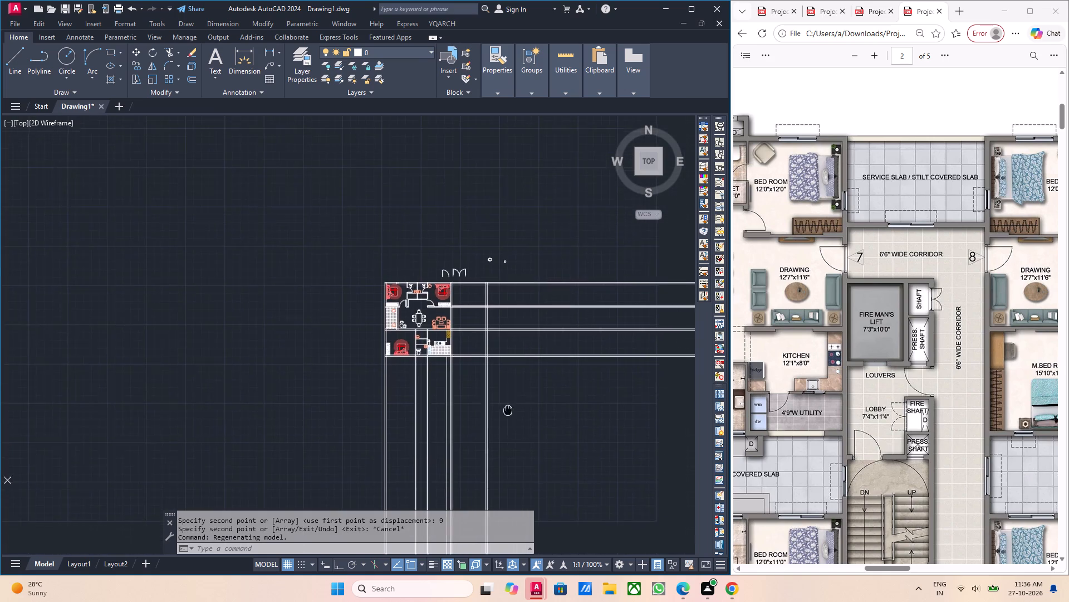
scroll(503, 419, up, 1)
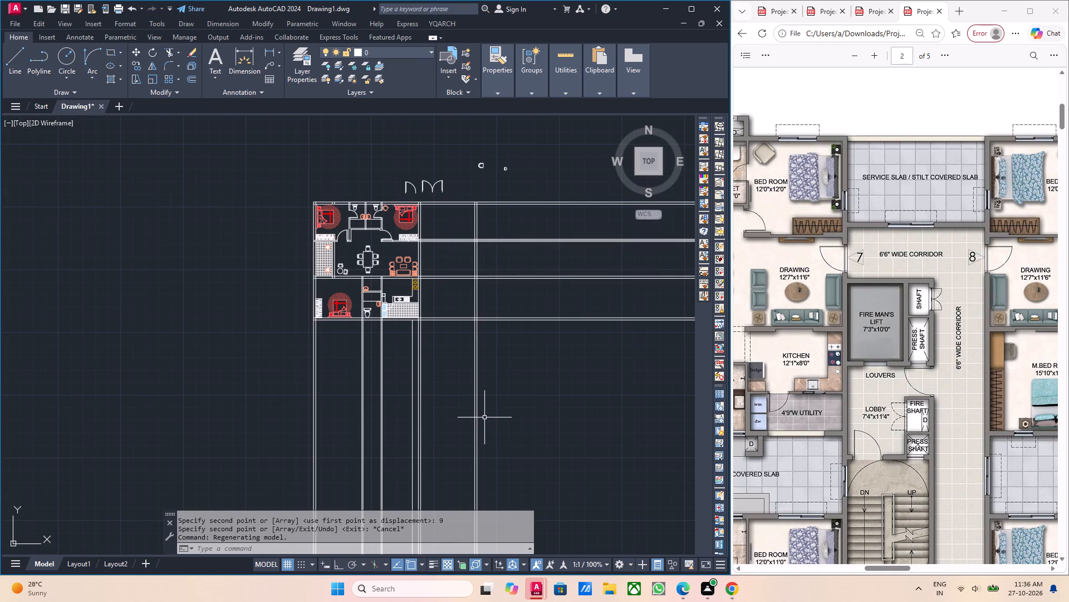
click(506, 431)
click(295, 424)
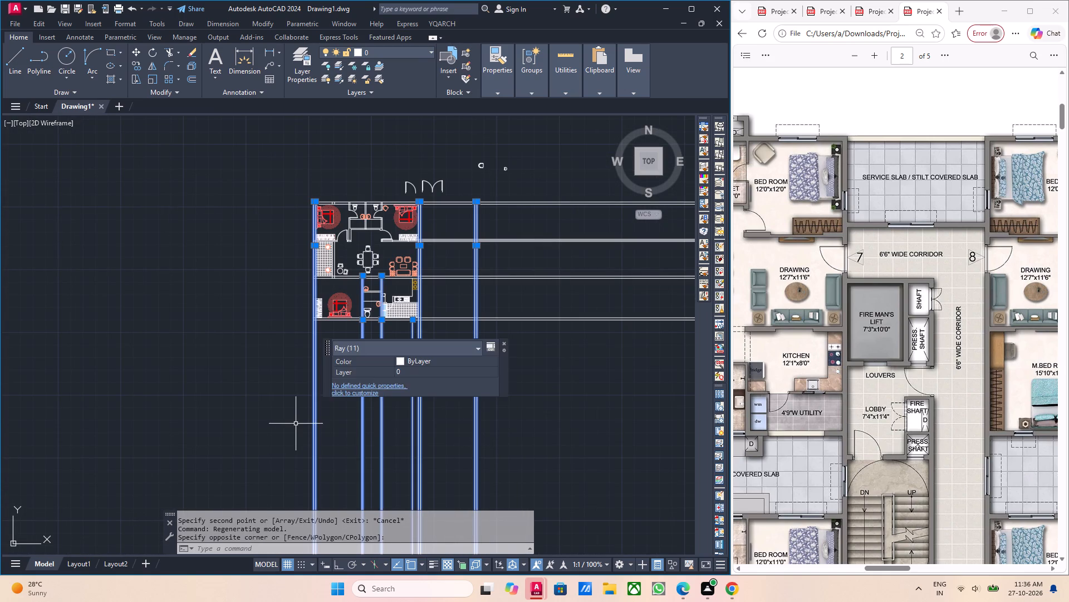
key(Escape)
Trim the vertical wall rays running south beyond the apartment's bottom outer wall, including the pair at the service slab's far side.
text(tr)
key(Return)
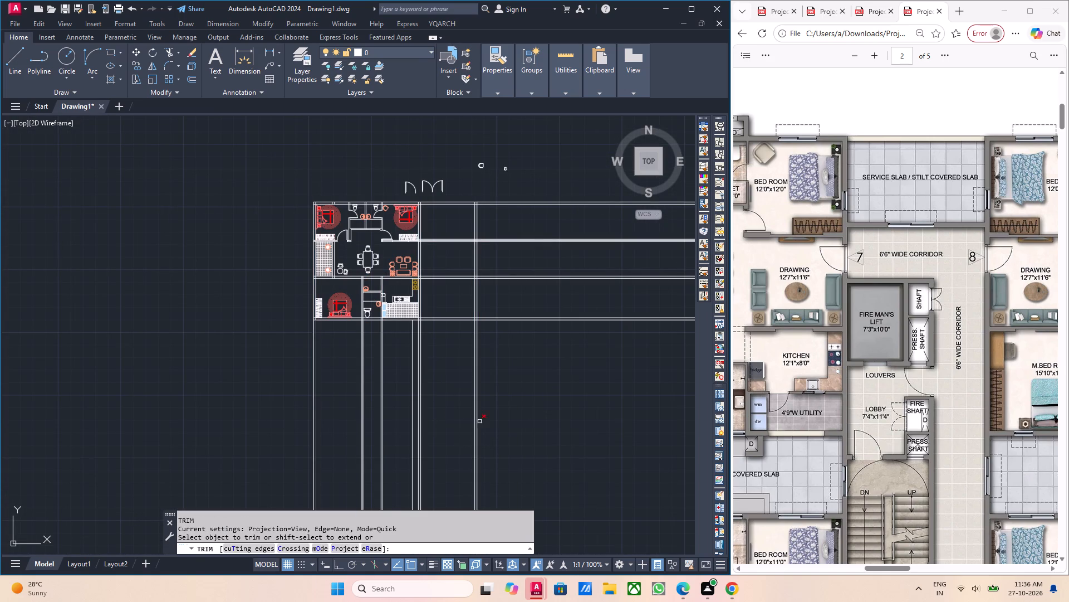
drag(561, 396, 528, 397)
drag(520, 412, 336, 410)
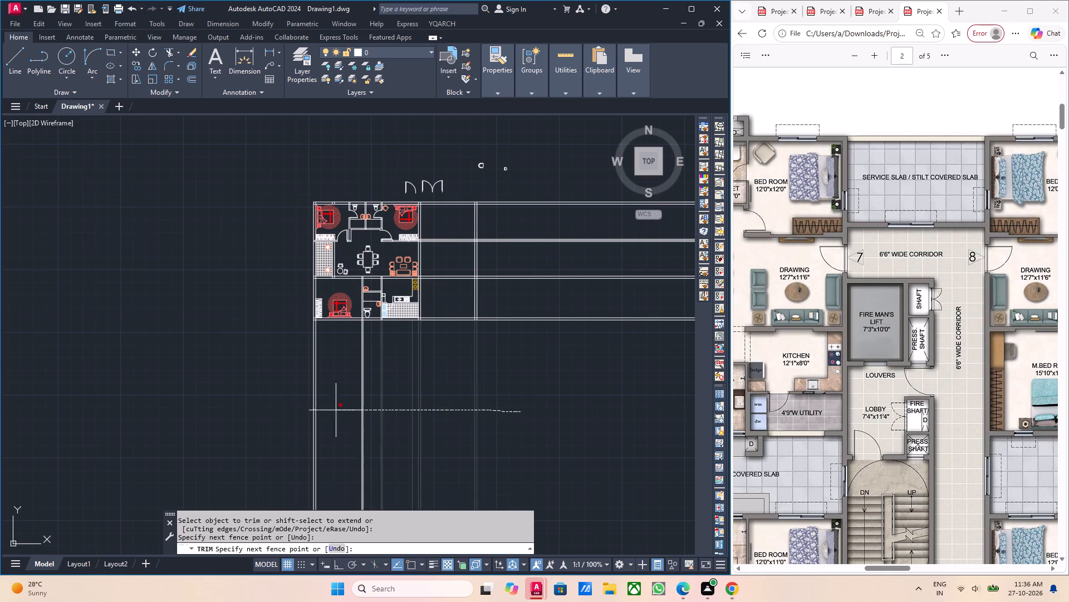
drag(336, 410, 274, 410)
middle_drag(506, 382, 524, 469)
scroll(449, 416, up, 1)
middle_drag(489, 434, 665, 430)
key(Escape)
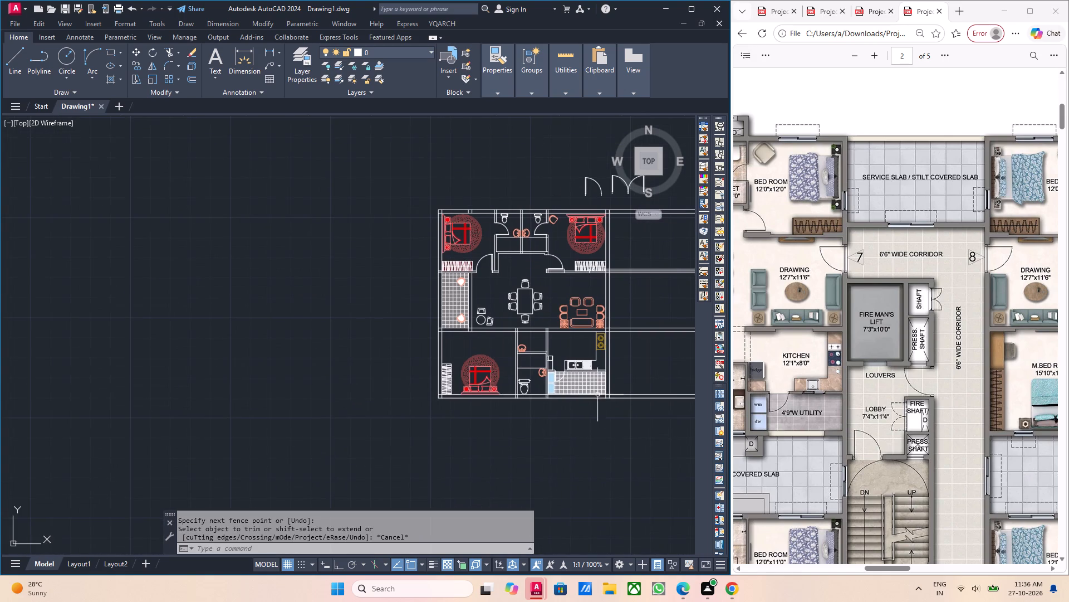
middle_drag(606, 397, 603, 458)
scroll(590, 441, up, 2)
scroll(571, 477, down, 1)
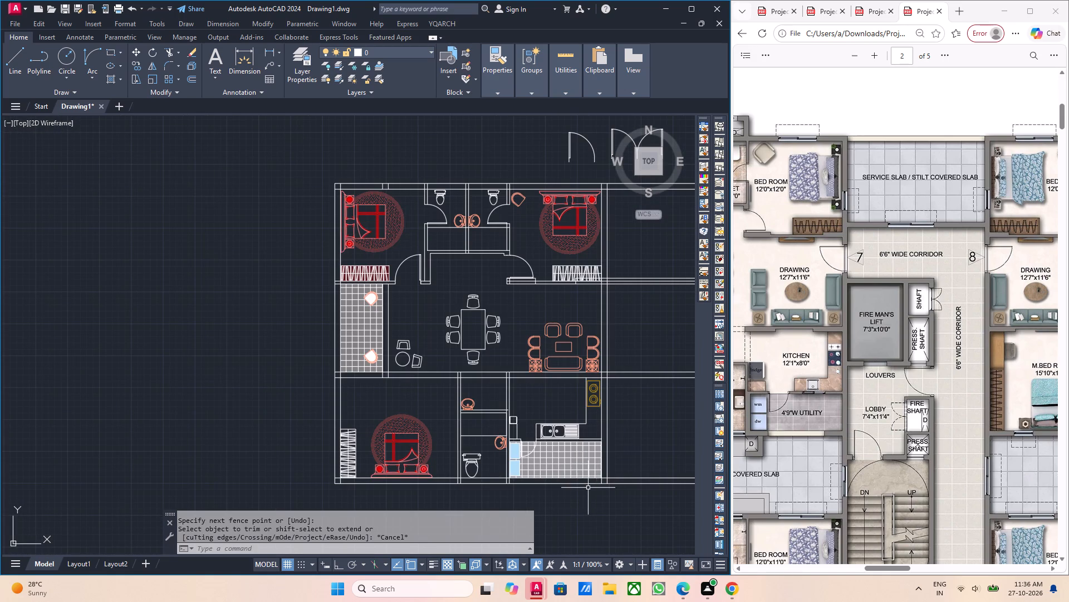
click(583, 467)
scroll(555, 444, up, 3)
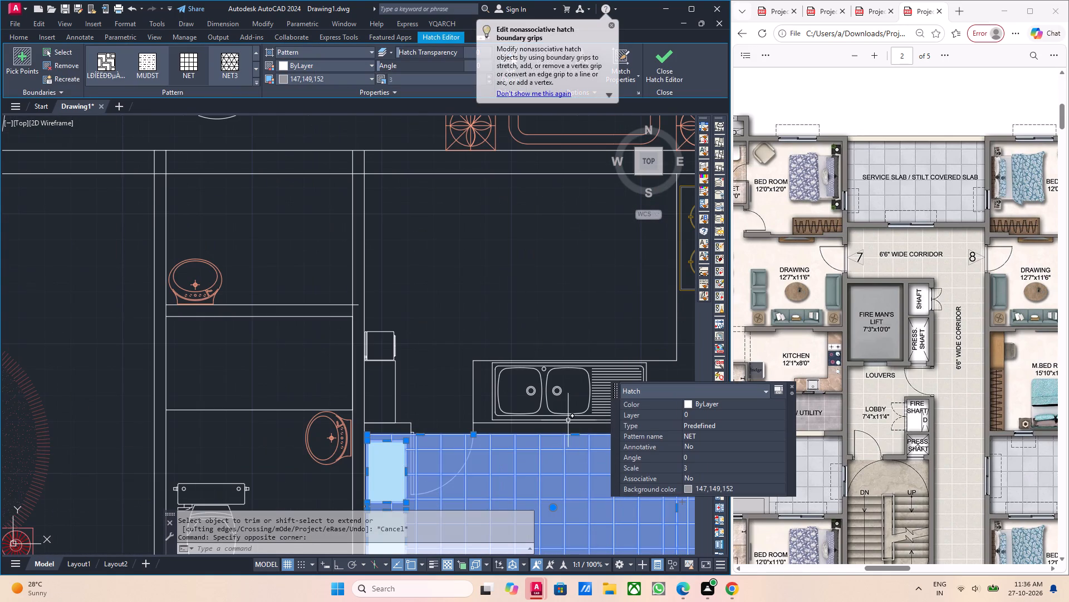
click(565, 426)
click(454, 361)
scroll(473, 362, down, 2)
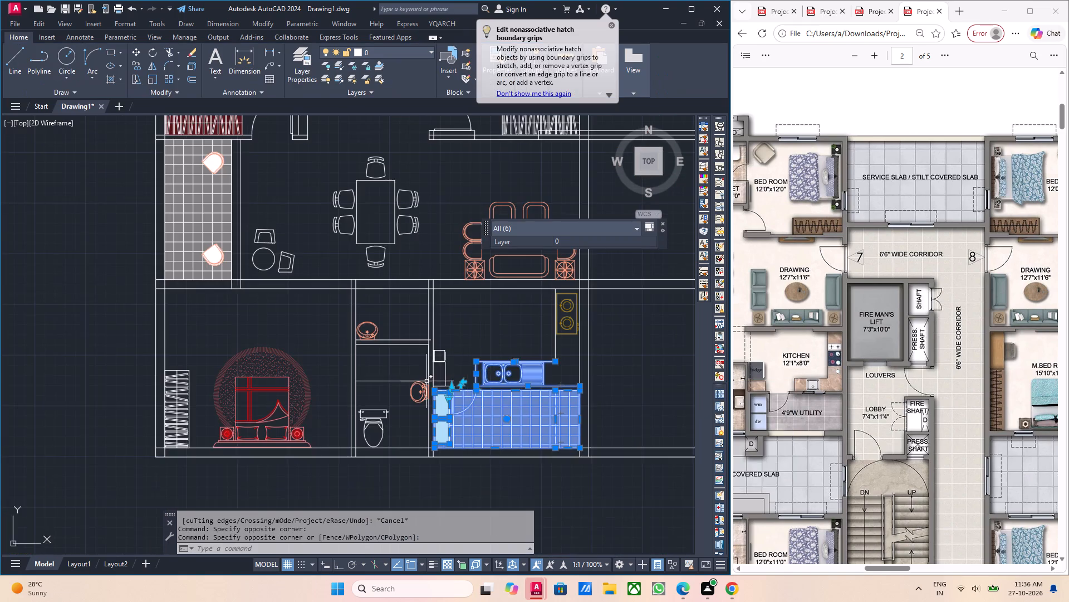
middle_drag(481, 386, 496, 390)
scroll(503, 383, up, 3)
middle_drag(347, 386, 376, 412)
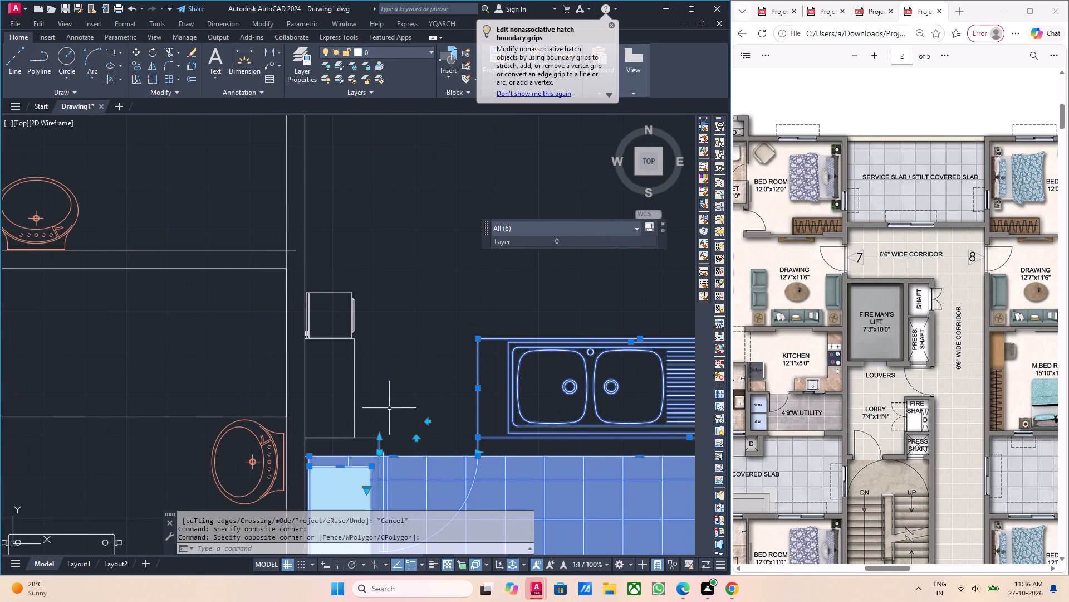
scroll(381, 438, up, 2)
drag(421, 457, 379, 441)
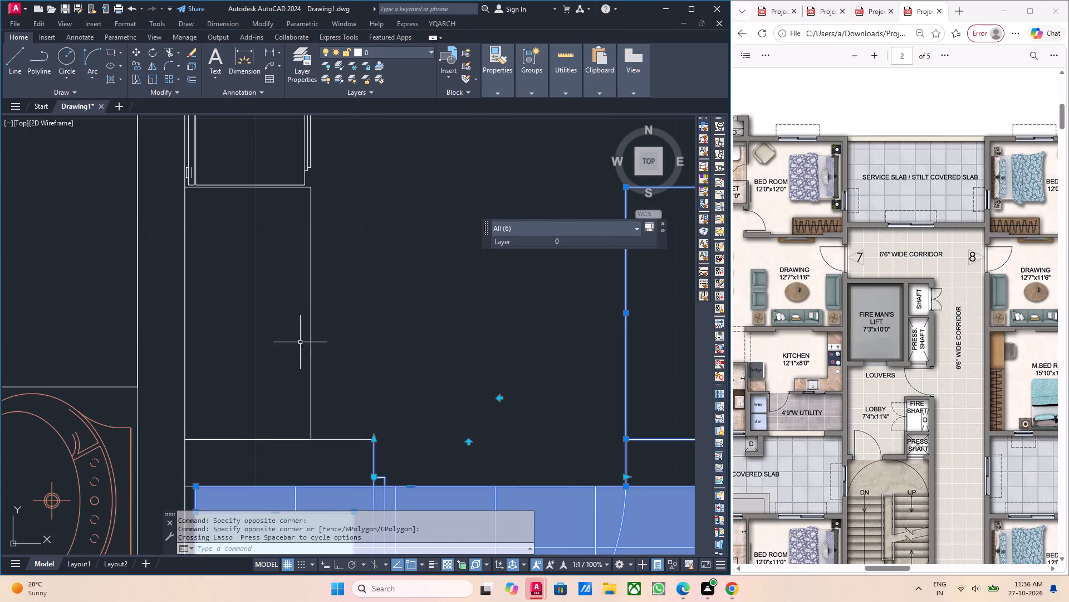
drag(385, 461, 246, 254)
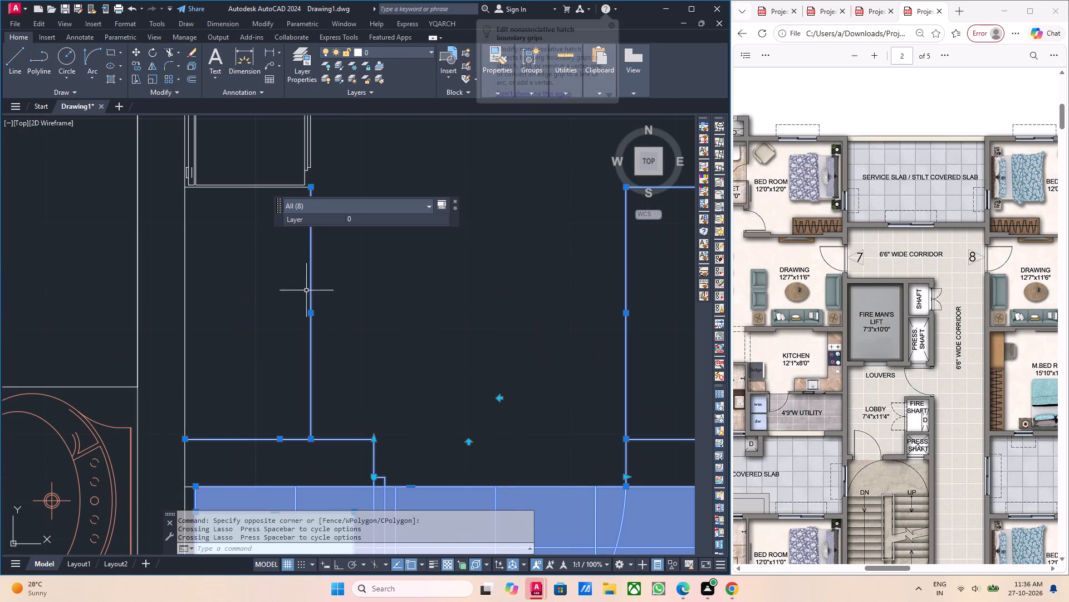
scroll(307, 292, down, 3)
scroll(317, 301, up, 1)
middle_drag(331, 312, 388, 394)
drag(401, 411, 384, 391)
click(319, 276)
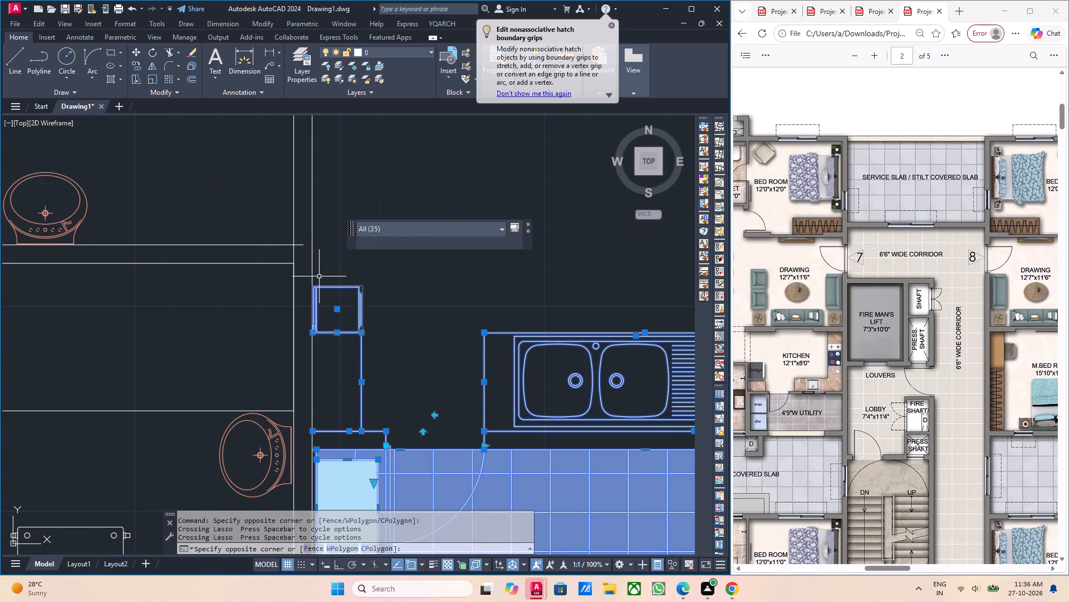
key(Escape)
Hatch the narrow kitchen counter beside the refrigerator with a solid fill in colour 59.
scroll(366, 328, down, 3)
middle_drag(369, 351, 425, 365)
scroll(421, 364, up, 3)
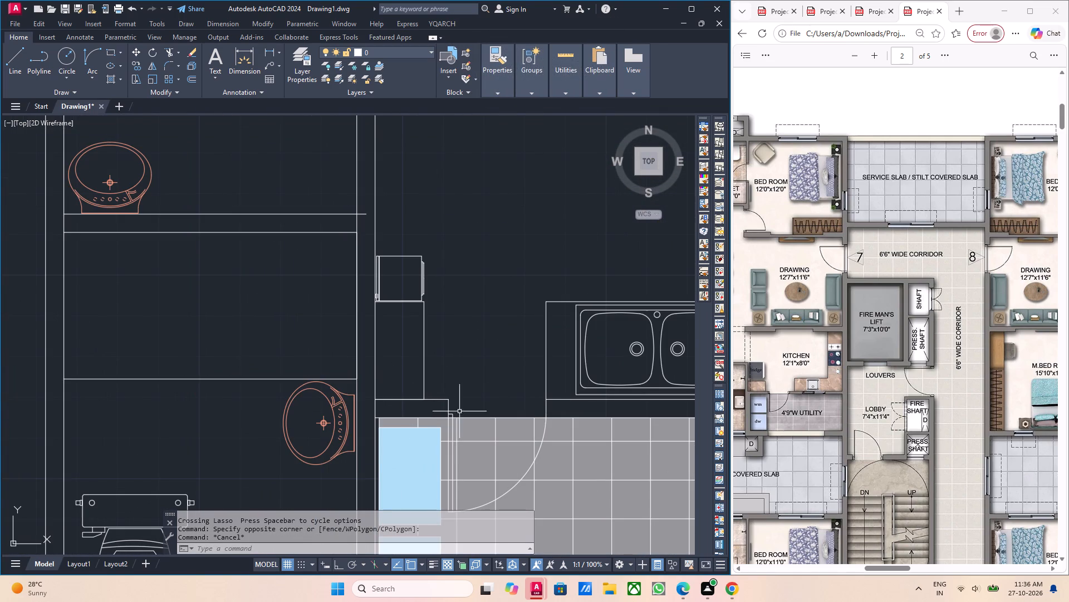
scroll(420, 406, up, 2)
middle_drag(406, 390, 434, 412)
key(h)
key(Return)
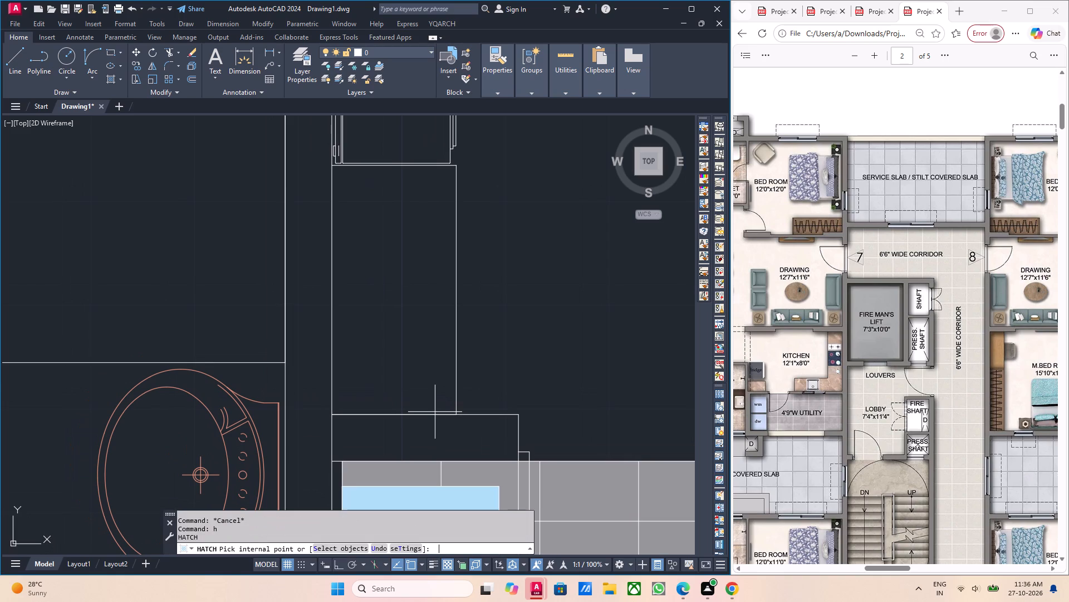
click(399, 279)
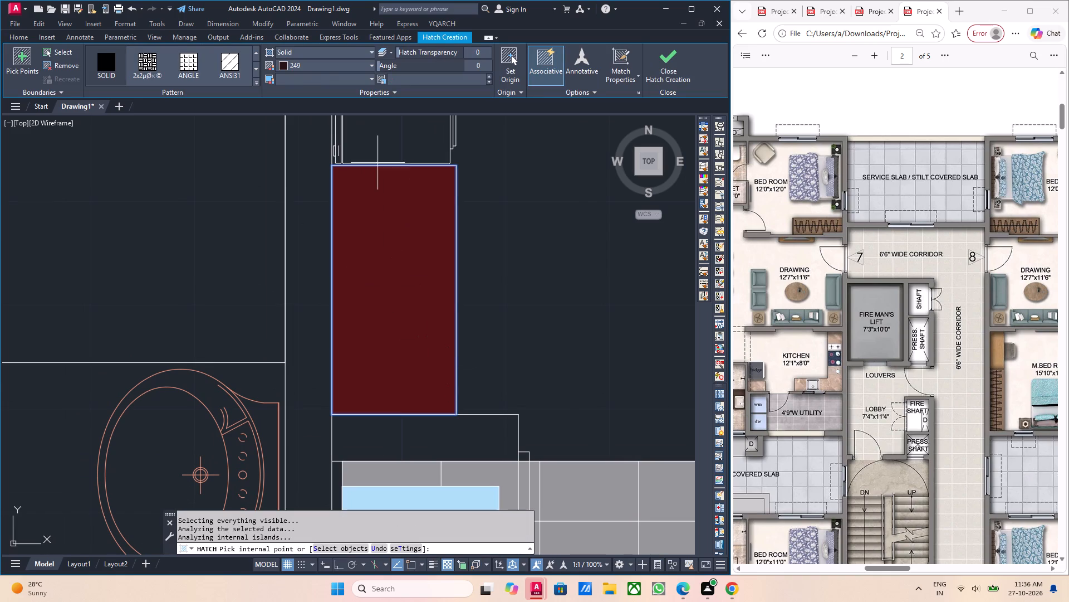
click(318, 66)
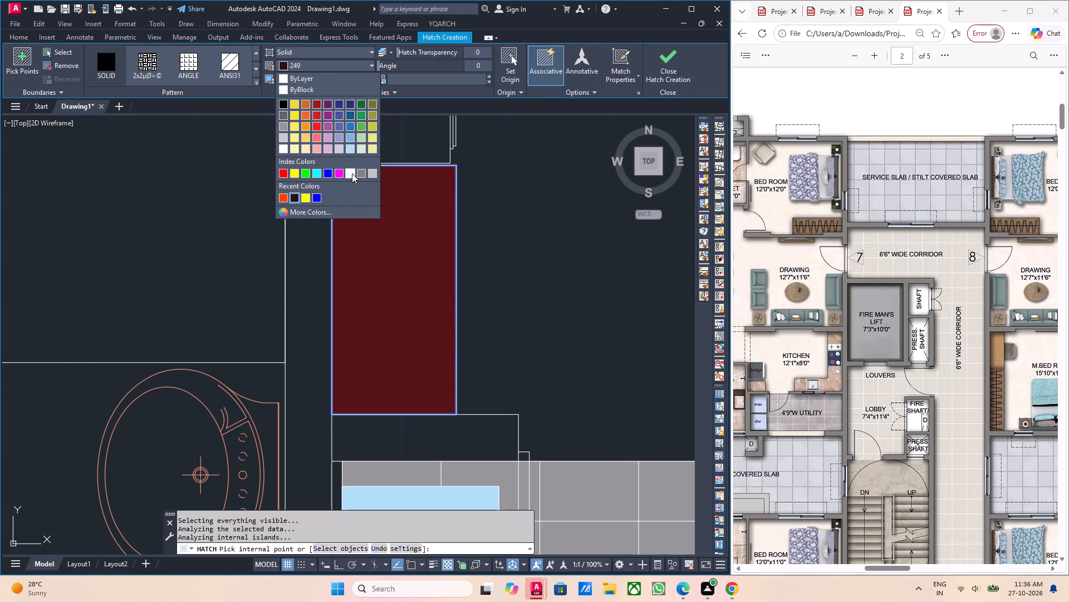
click(311, 211)
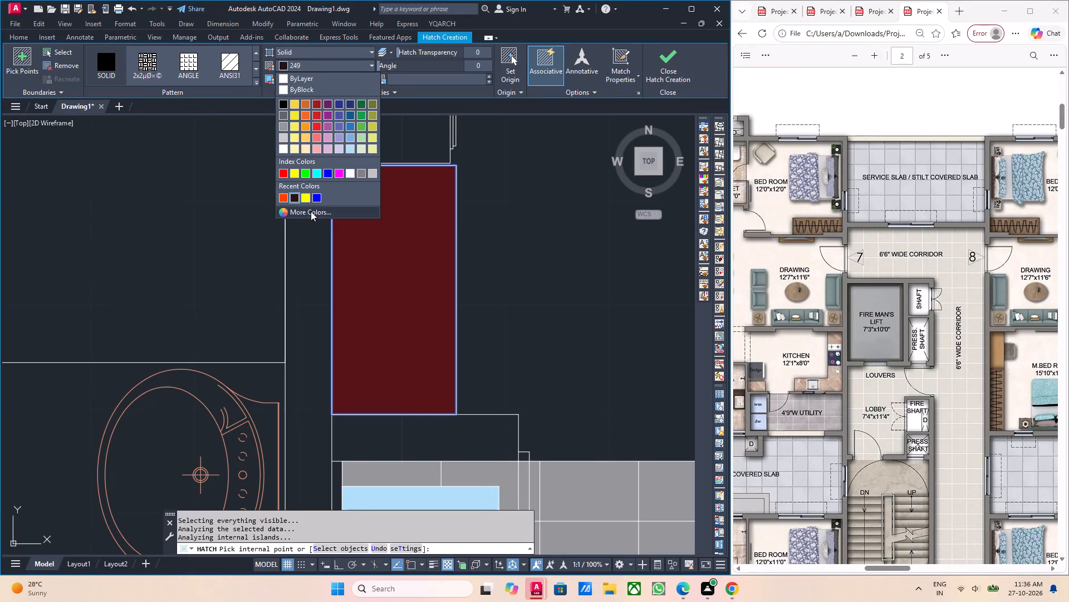
click(477, 293)
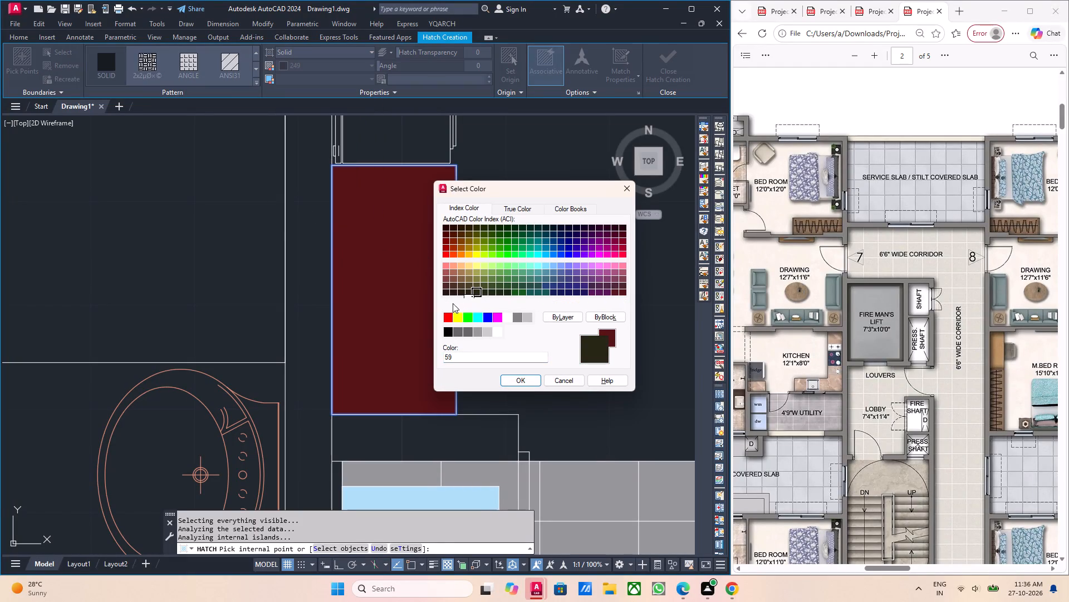
click(515, 378)
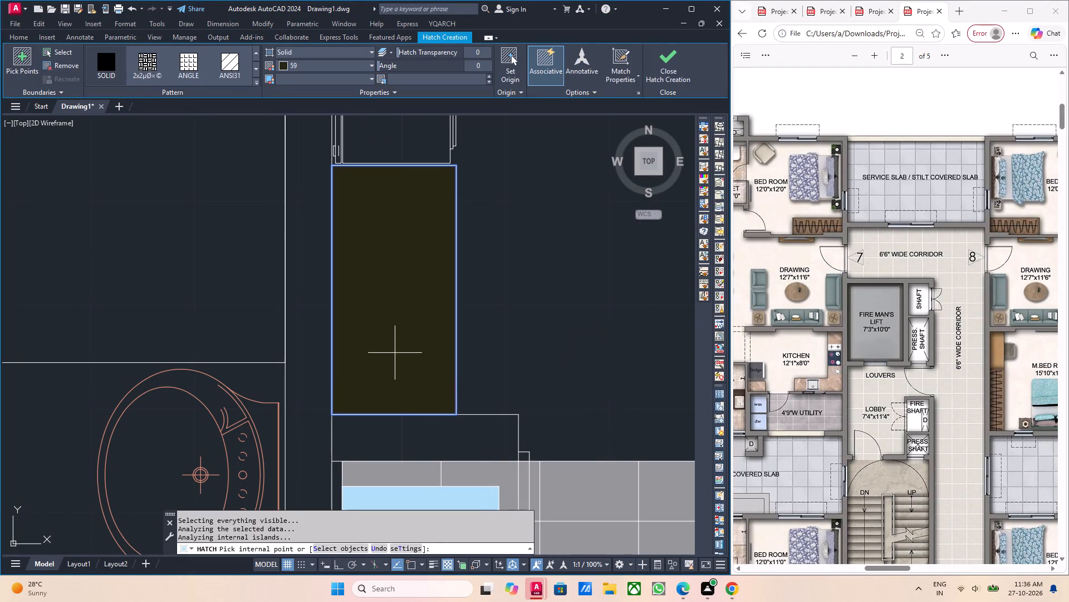
scroll(399, 337, down, 3)
middle_drag(426, 346, 476, 438)
key(Escape)
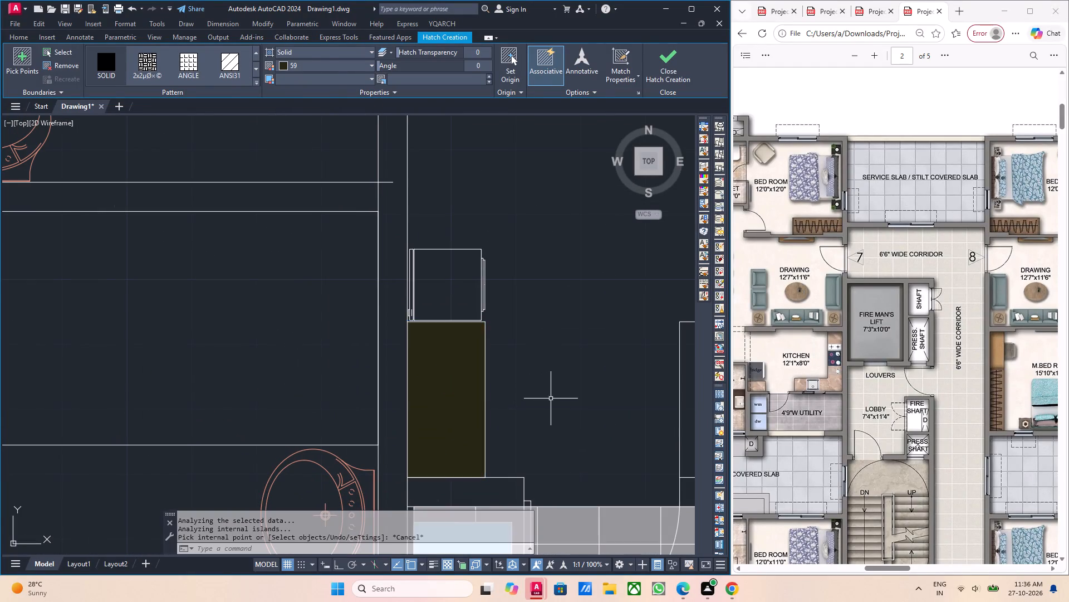
Hatch the L-shaped kitchen counter around the sink and stove with the same solid colour 59 fill.
scroll(542, 399, down, 4)
middle_drag(554, 402, 548, 417)
middle_click(535, 395)
middle_drag(541, 387, 561, 409)
middle_drag(521, 397, 521, 400)
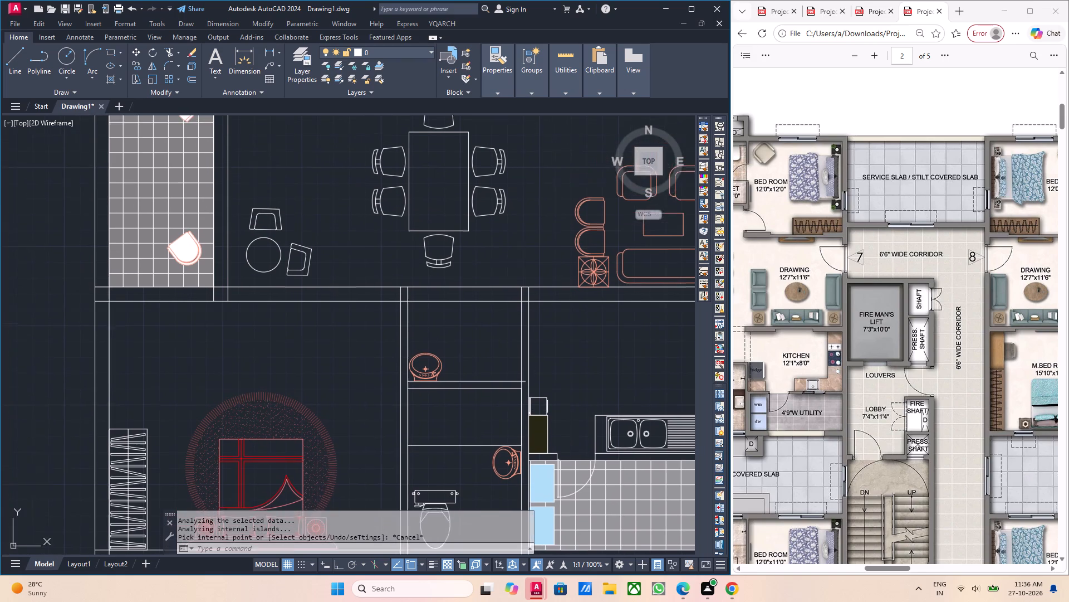
middle_drag(521, 400, 552, 401)
middle_drag(442, 405, 453, 405)
middle_click(454, 404)
scroll(529, 385, up, 1)
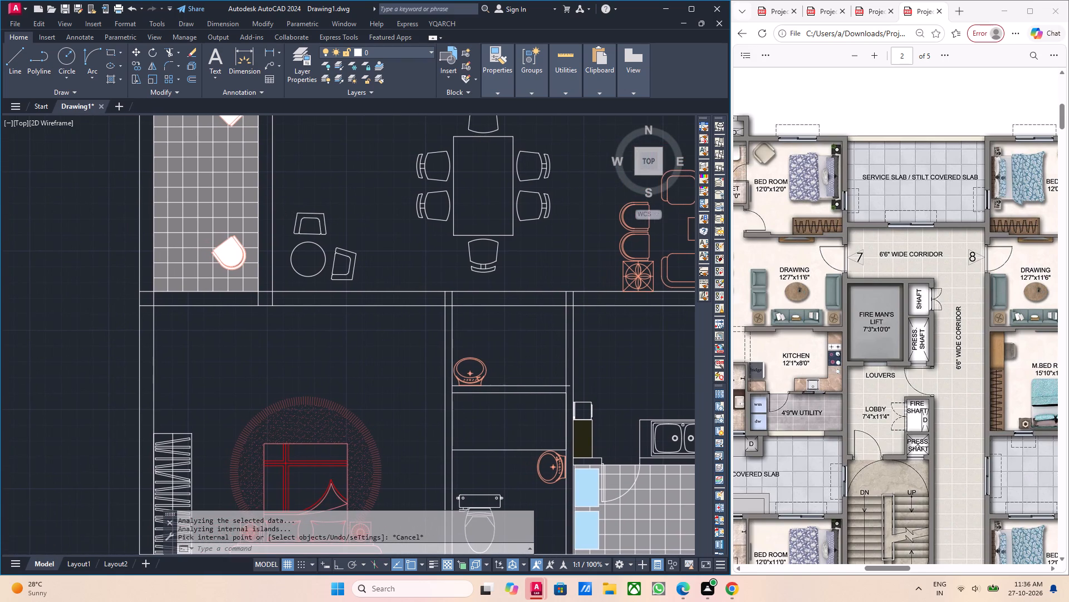
scroll(527, 385, down, 1)
middle_drag(611, 393, 457, 400)
middle_drag(548, 384, 474, 390)
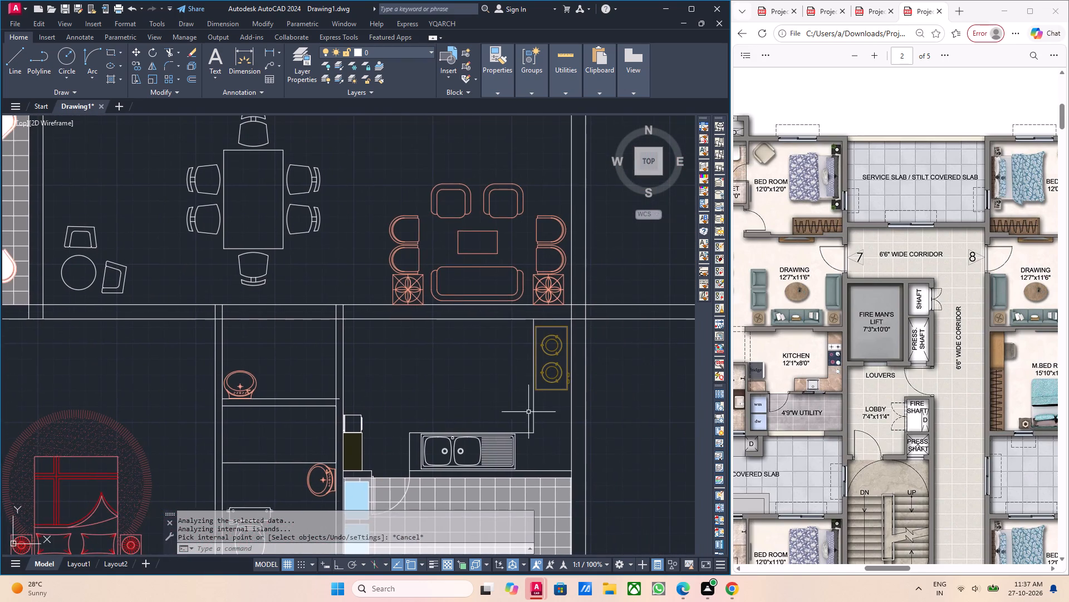
scroll(545, 433, up, 1)
key(h)
key(Return)
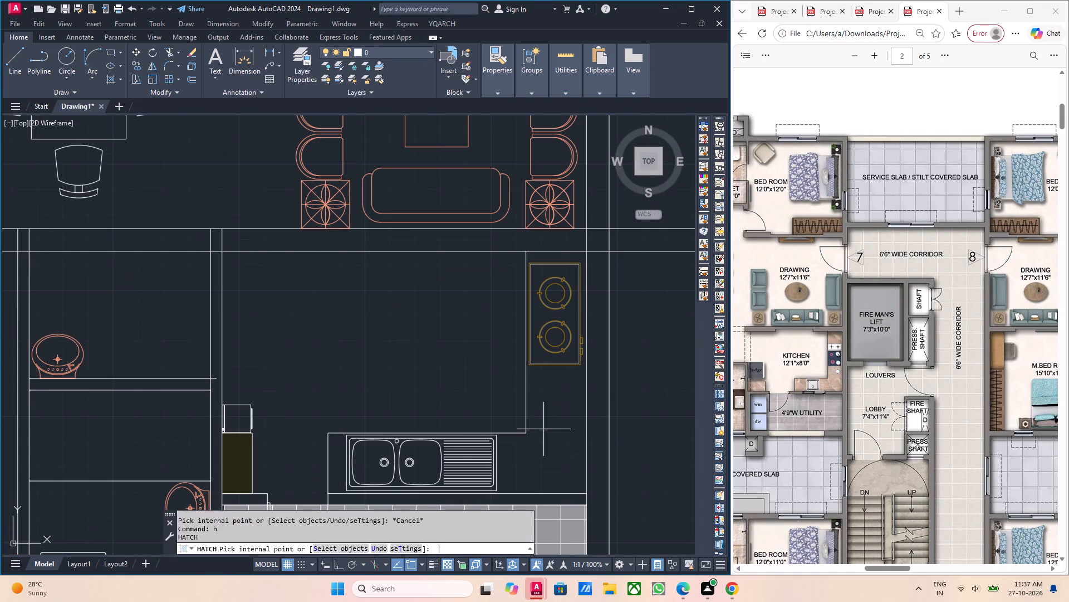
click(546, 428)
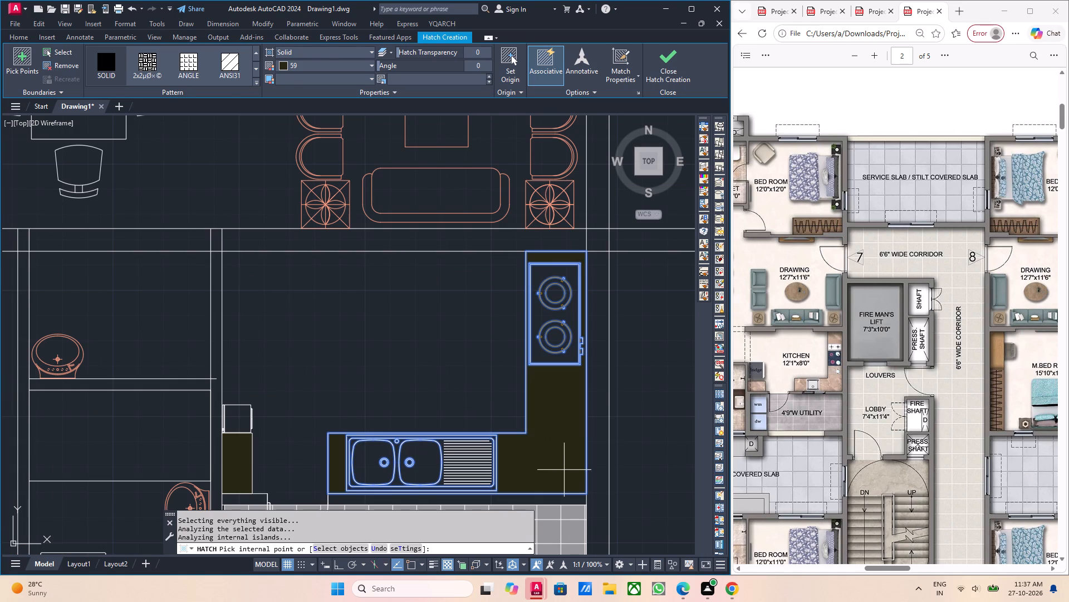
key(Escape)
Review the furnished apartment and the wall lines on its corridor side against the reference plan.
scroll(563, 469, down, 3)
scroll(563, 469, up, 1)
middle_drag(563, 472, 523, 472)
scroll(518, 469, down, 1)
middle_drag(518, 468, 520, 452)
middle_drag(518, 450, 517, 441)
scroll(508, 435, up, 1)
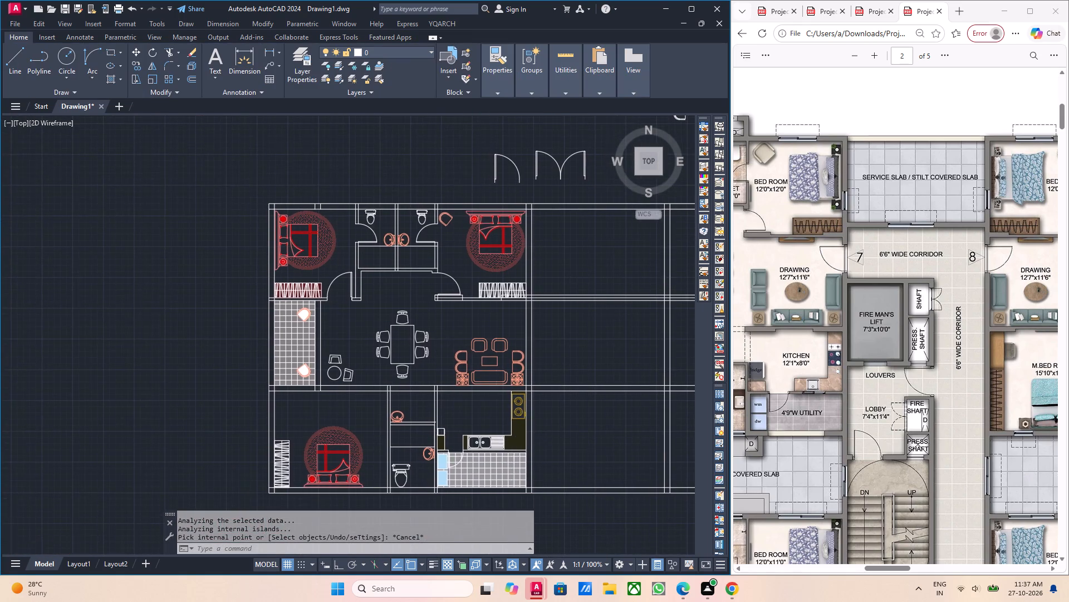
middle_click(514, 434)
middle_drag(524, 430, 531, 431)
middle_drag(504, 436, 518, 436)
middle_click(501, 443)
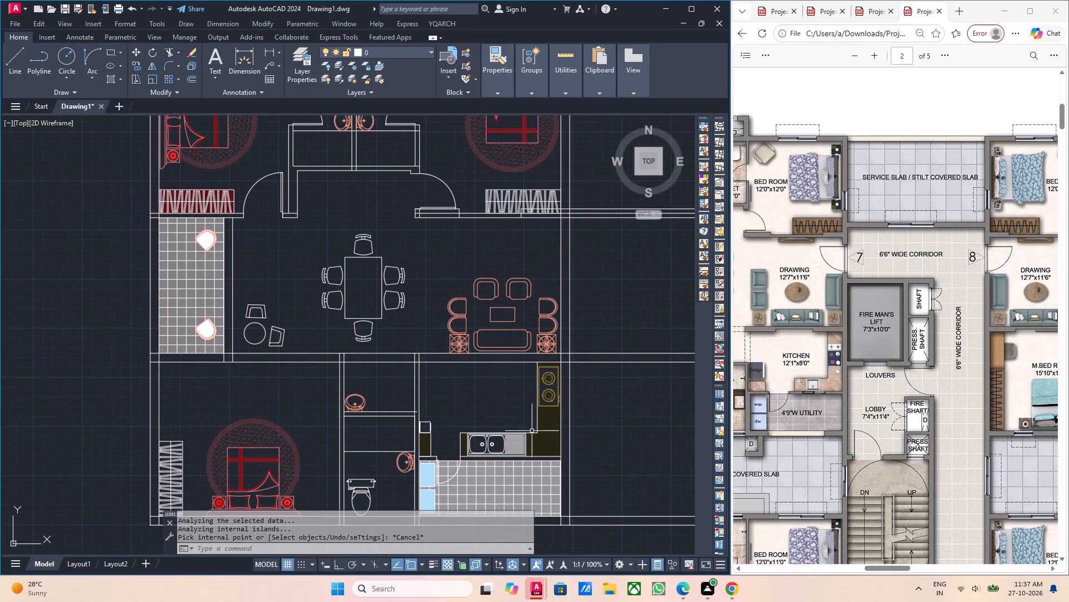
scroll(552, 371, up, 2)
scroll(553, 360, down, 4)
middle_drag(555, 400, 533, 395)
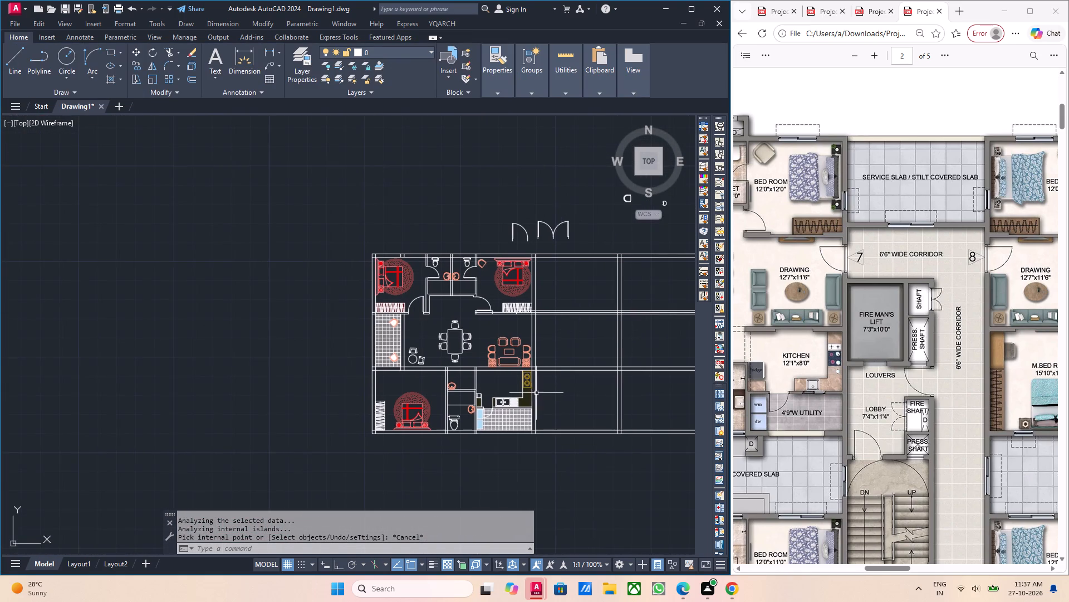
middle_drag(541, 394, 539, 401)
middle_drag(507, 409, 547, 401)
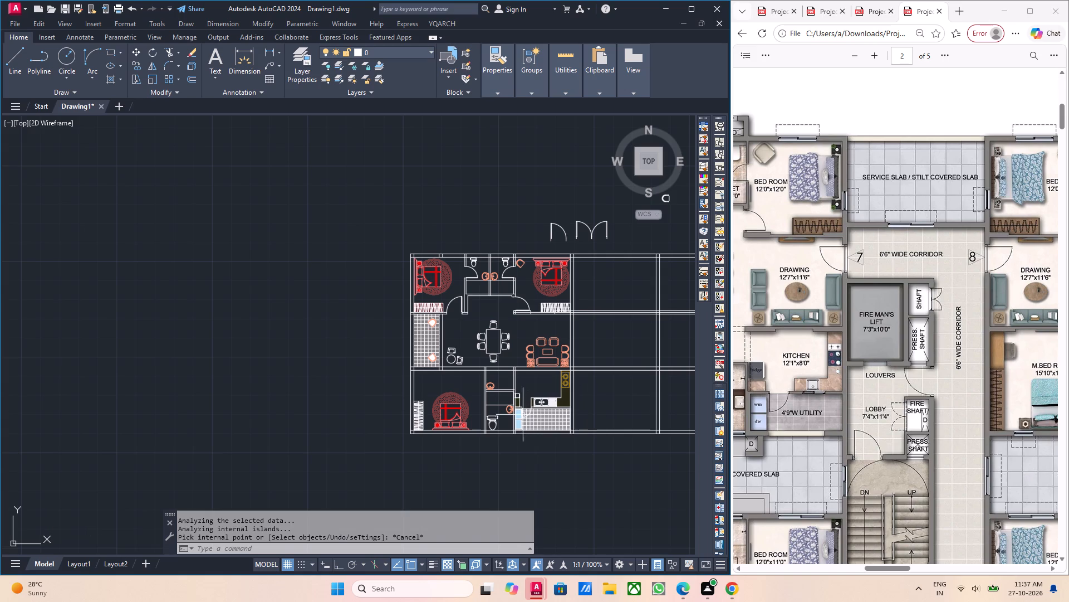
middle_drag(524, 420, 520, 444)
middle_drag(543, 424, 541, 431)
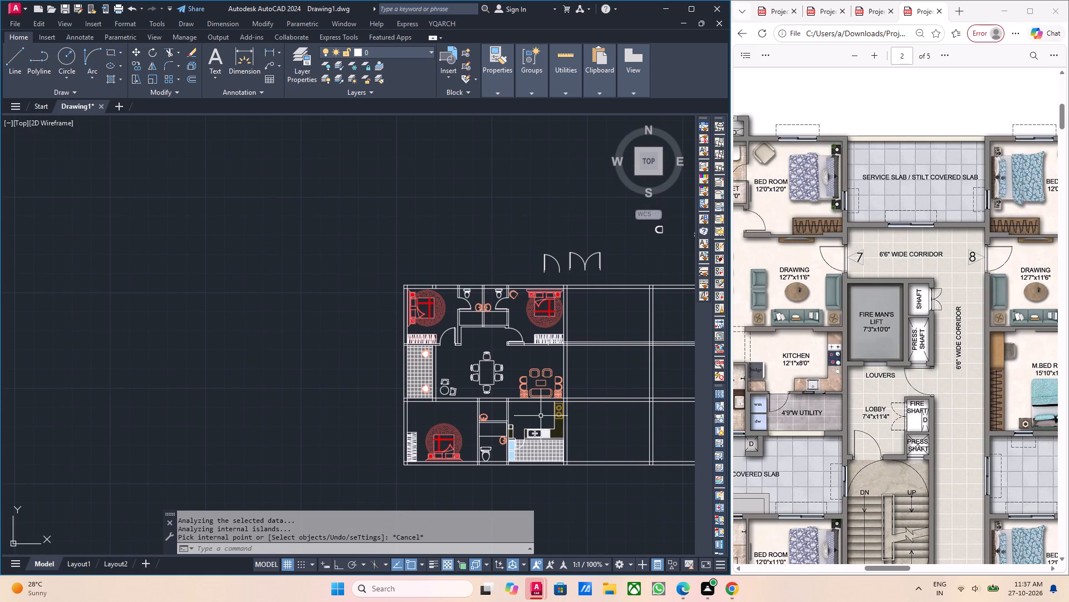
scroll(544, 423, up, 2)
scroll(546, 417, down, 1)
middle_drag(510, 406, 553, 412)
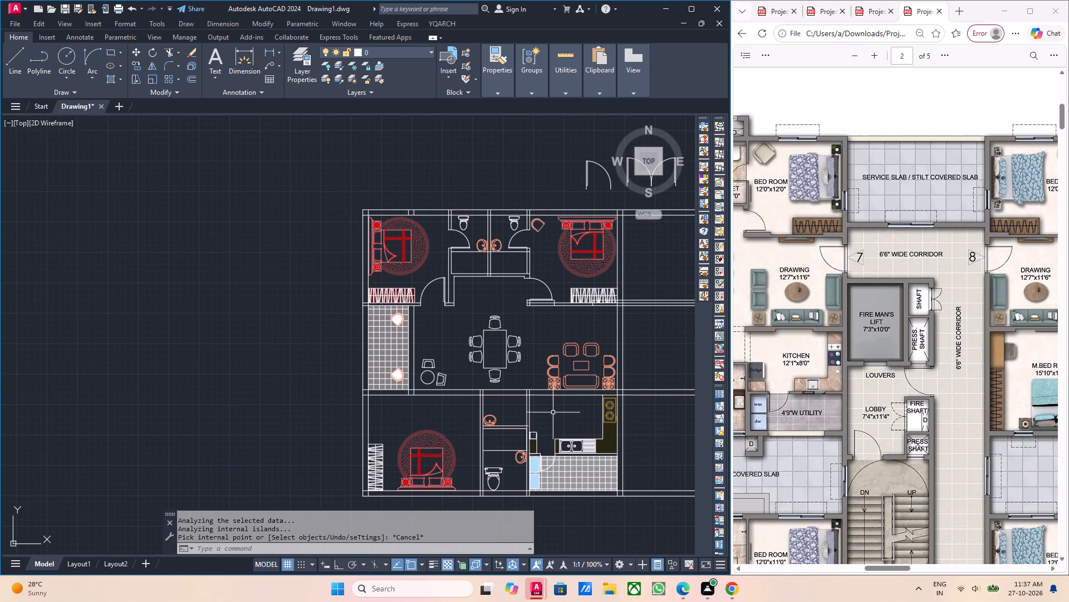
middle_click(534, 391)
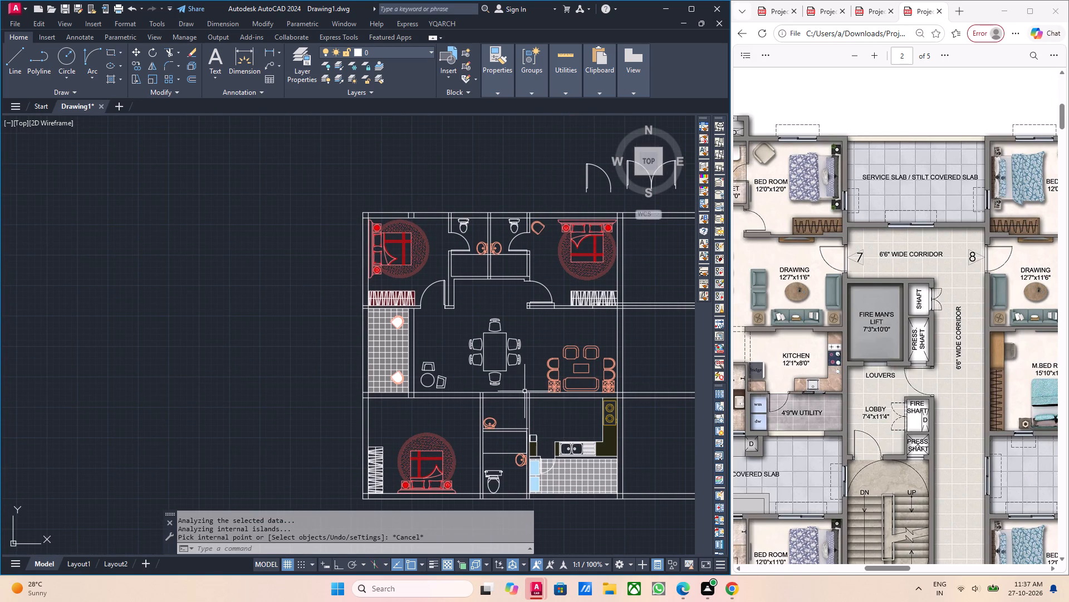
middle_click(511, 376)
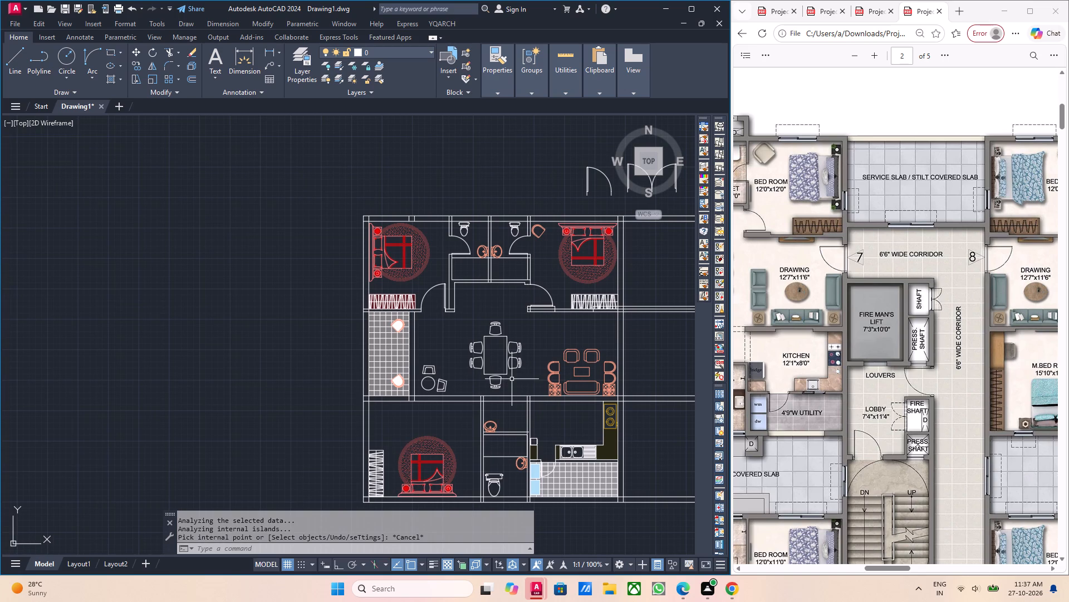
scroll(596, 358, up, 3)
middle_drag(676, 344, 446, 348)
middle_drag(545, 357, 524, 361)
scroll(522, 361, down, 3)
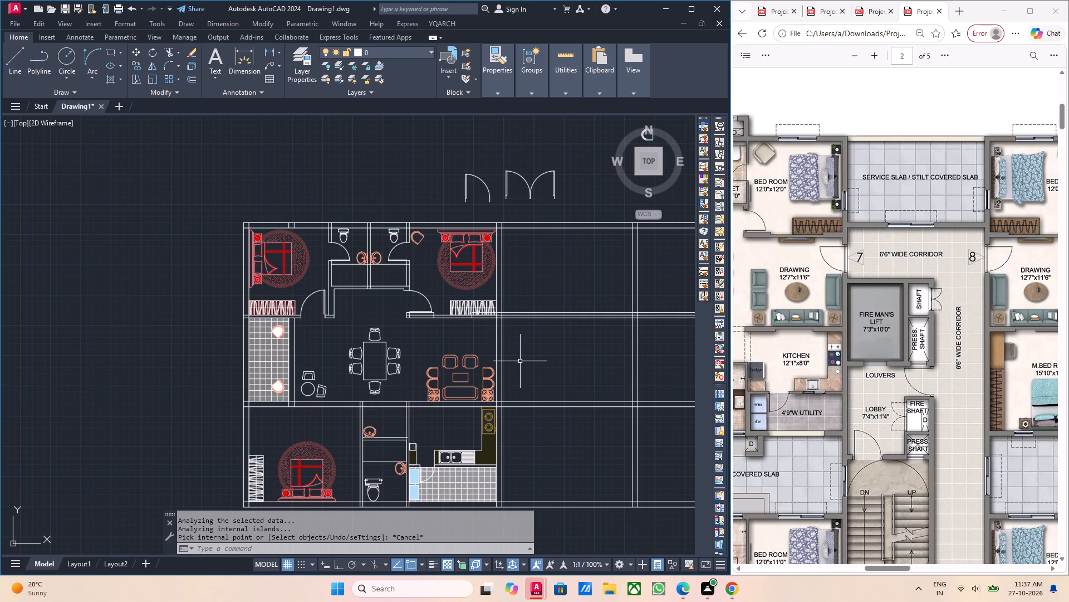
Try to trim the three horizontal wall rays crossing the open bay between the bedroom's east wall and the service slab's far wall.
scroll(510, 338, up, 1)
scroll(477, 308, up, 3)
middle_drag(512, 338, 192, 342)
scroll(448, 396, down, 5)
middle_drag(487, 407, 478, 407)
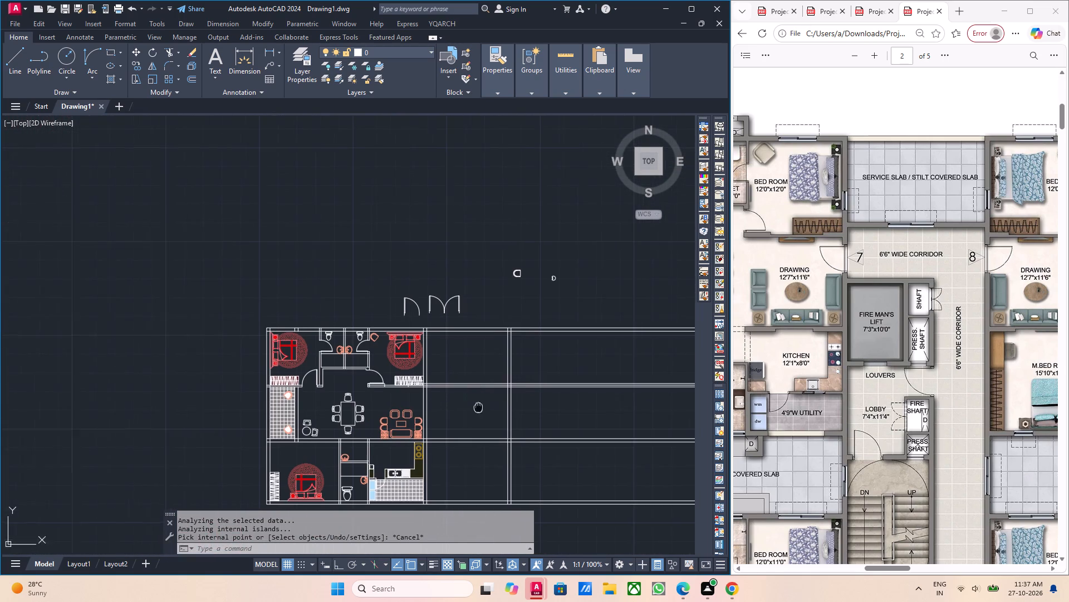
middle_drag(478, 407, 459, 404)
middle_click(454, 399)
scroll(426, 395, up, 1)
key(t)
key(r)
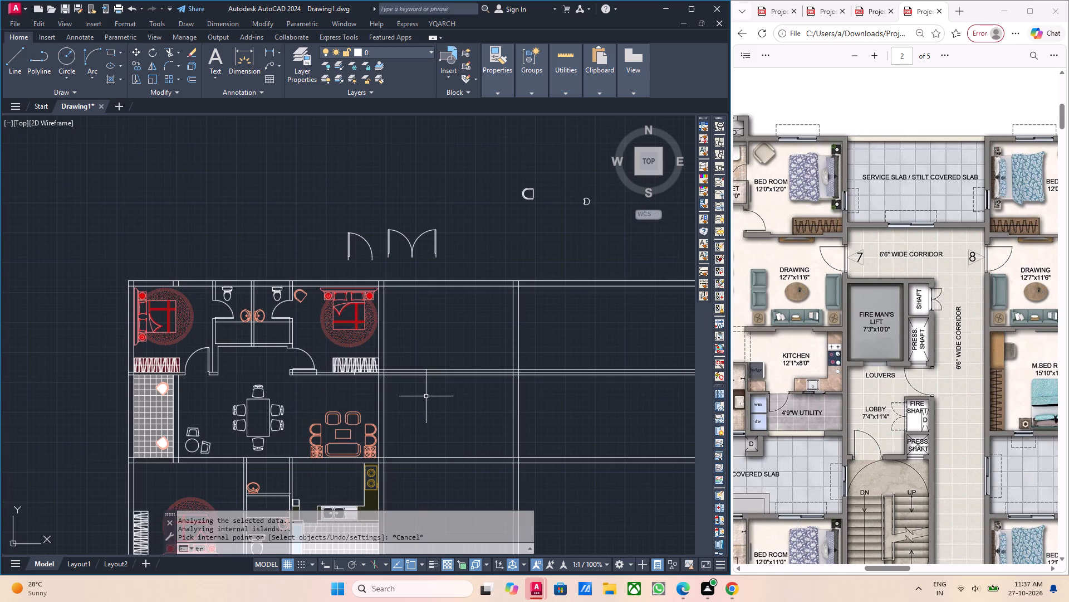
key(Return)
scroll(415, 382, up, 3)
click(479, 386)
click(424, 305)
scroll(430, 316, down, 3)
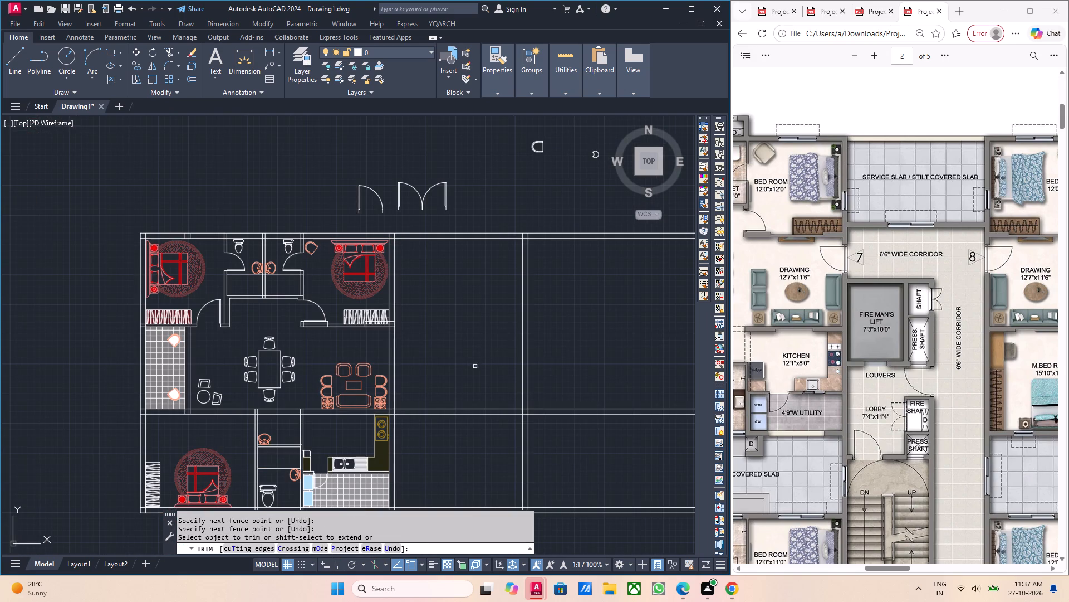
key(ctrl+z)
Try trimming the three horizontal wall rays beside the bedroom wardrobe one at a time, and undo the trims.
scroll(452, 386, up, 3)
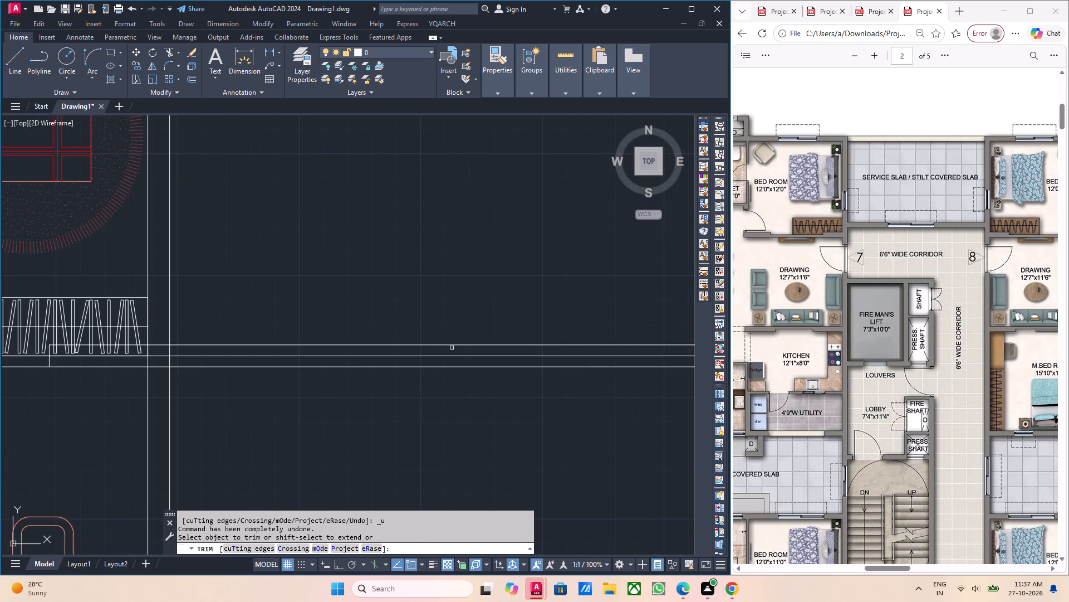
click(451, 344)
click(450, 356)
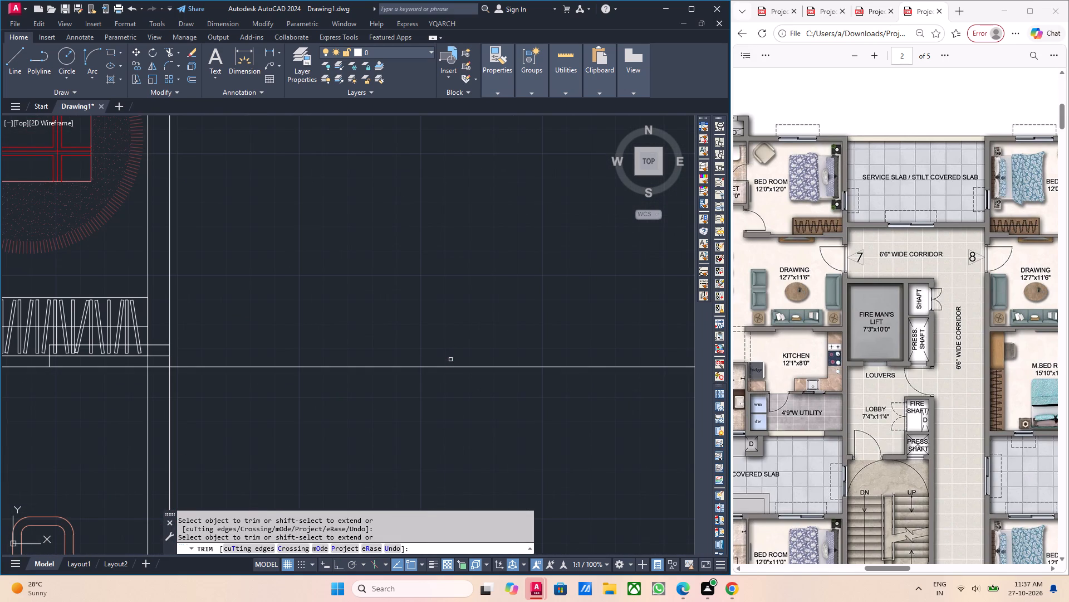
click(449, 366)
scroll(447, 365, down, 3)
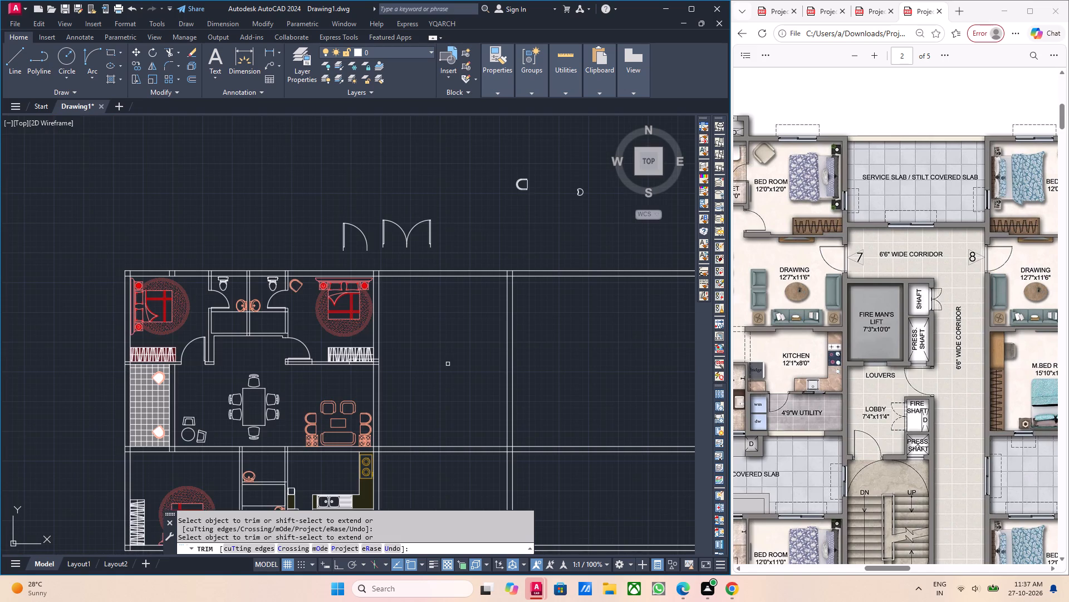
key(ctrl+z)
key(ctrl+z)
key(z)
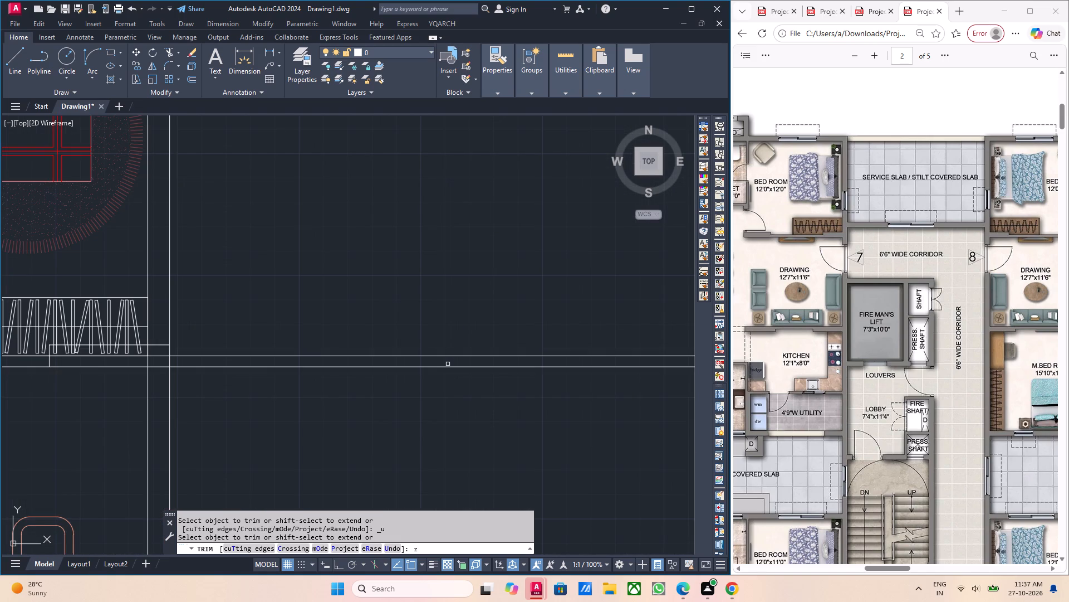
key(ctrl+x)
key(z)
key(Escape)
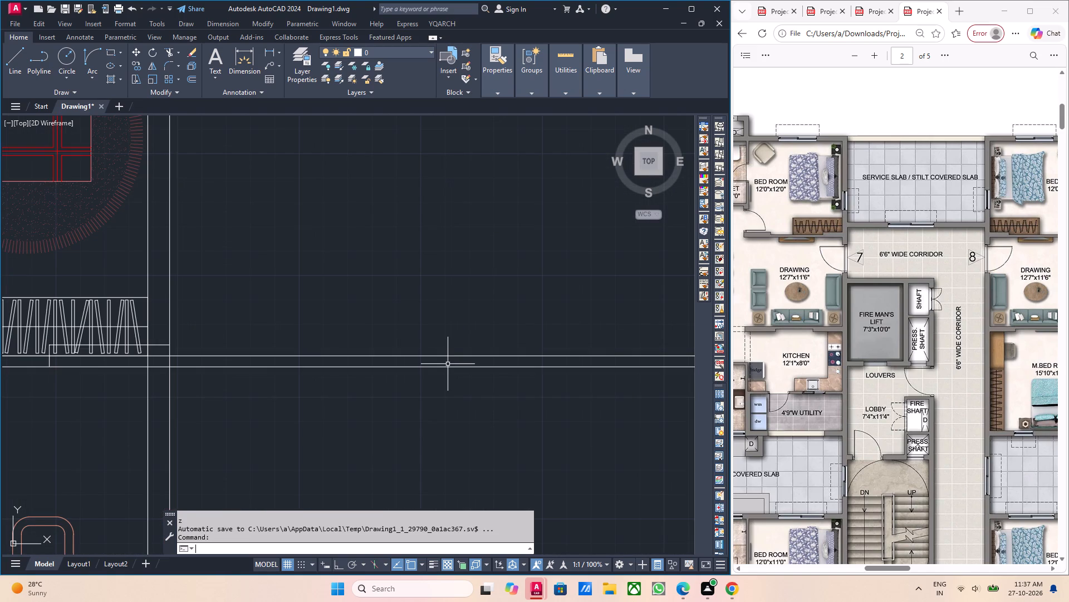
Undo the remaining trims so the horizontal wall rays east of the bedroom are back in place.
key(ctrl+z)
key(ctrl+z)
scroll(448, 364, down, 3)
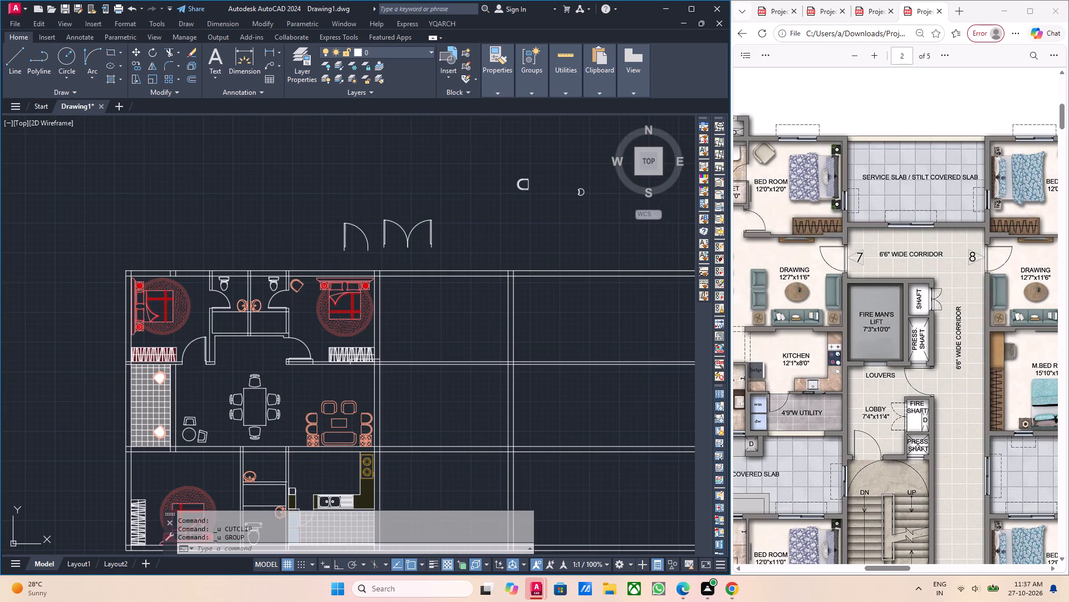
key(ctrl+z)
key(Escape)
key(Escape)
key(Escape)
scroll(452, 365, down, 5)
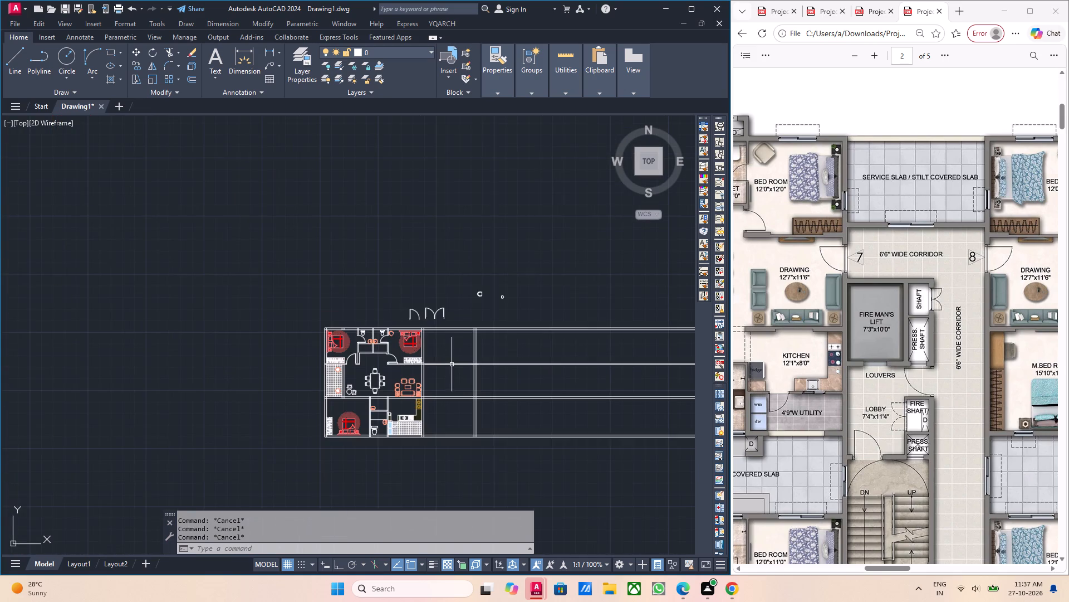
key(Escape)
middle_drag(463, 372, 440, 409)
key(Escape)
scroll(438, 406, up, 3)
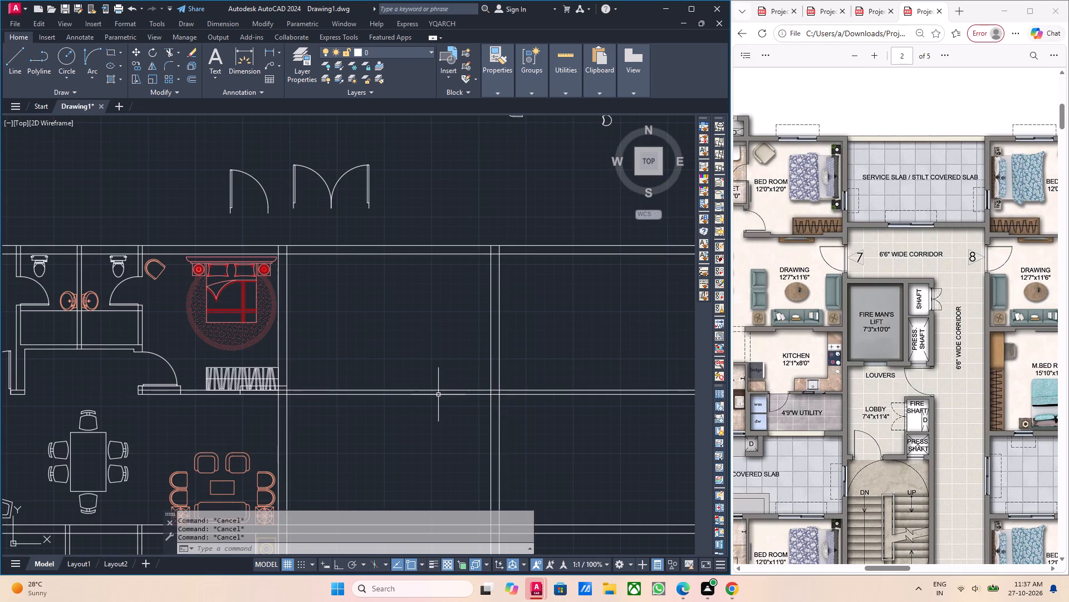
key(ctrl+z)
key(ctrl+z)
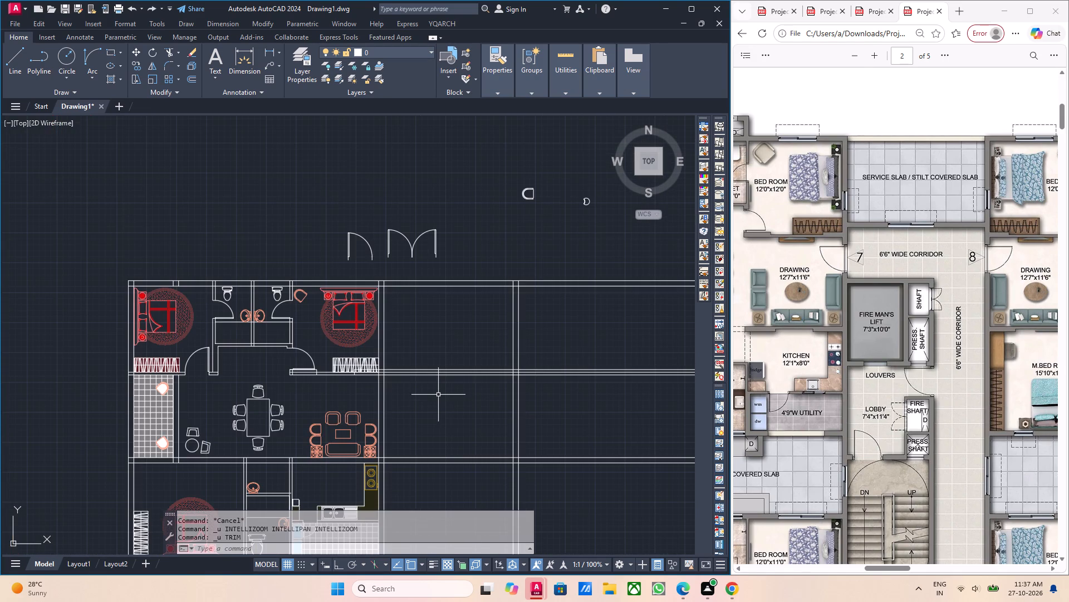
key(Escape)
Trim the three horizontal wall rays where they cross the thickness of the service slab's far vertical wall.
scroll(452, 379, up, 3)
middle_drag(501, 378, 467, 388)
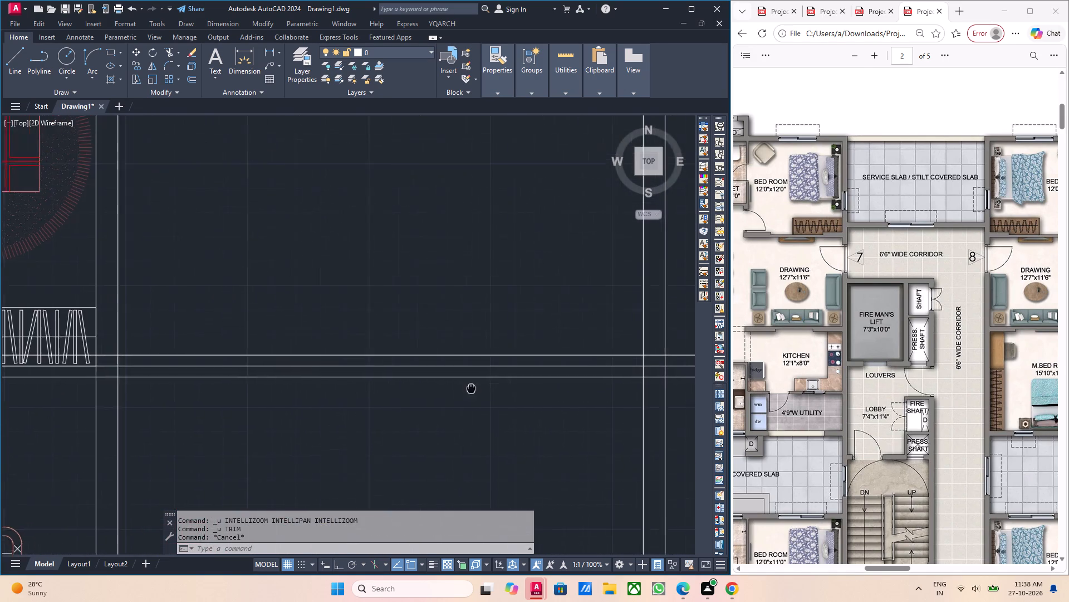
middle_drag(467, 388, 435, 393)
scroll(433, 393, down, 1)
scroll(543, 371, up, 1)
middle_drag(535, 380, 489, 388)
scroll(489, 388, down, 1)
scroll(507, 400, up, 3)
text(tr)
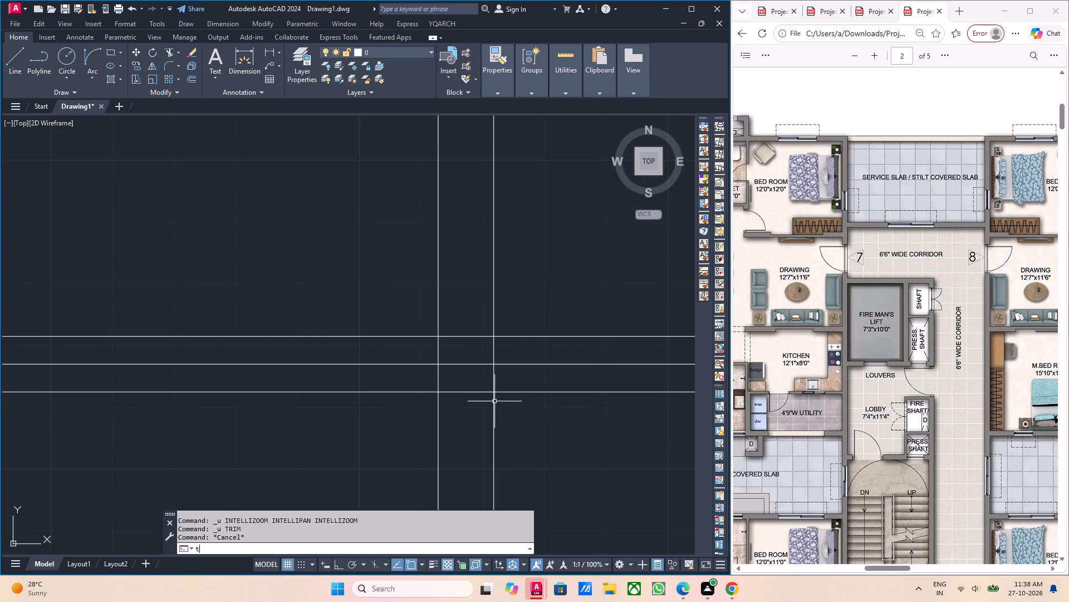
key(Return)
scroll(488, 392, up, 2)
drag(438, 410, 438, 404)
click(405, 239)
scroll(405, 239, down, 2)
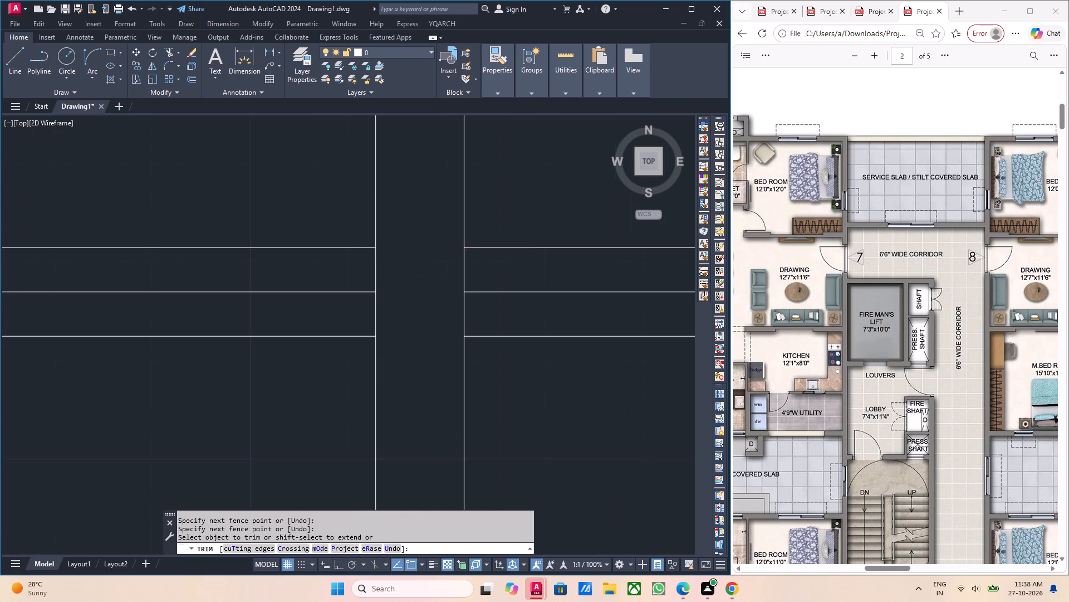
Trim the horizontal wall lines spanning the service slab bay between the bedroom's east wall and the far vertical wall.
scroll(406, 242, down, 5)
middle_drag(298, 289, 383, 309)
scroll(408, 290, up, 3)
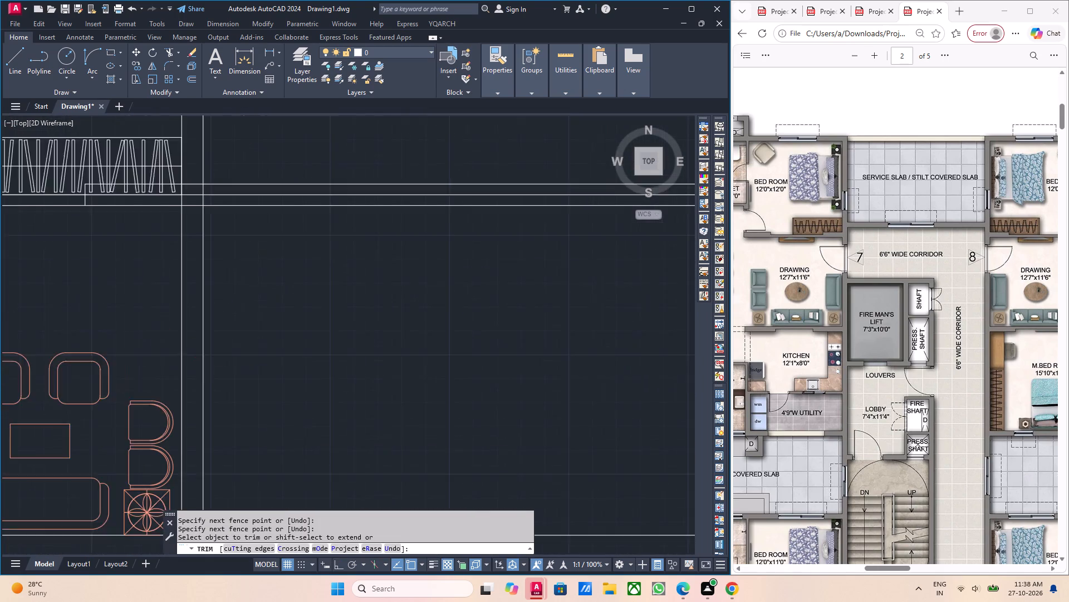
middle_drag(416, 311, 409, 361)
middle_drag(454, 323, 431, 368)
scroll(431, 368, down, 1)
middle_drag(449, 358, 448, 370)
click(459, 371)
click(431, 310)
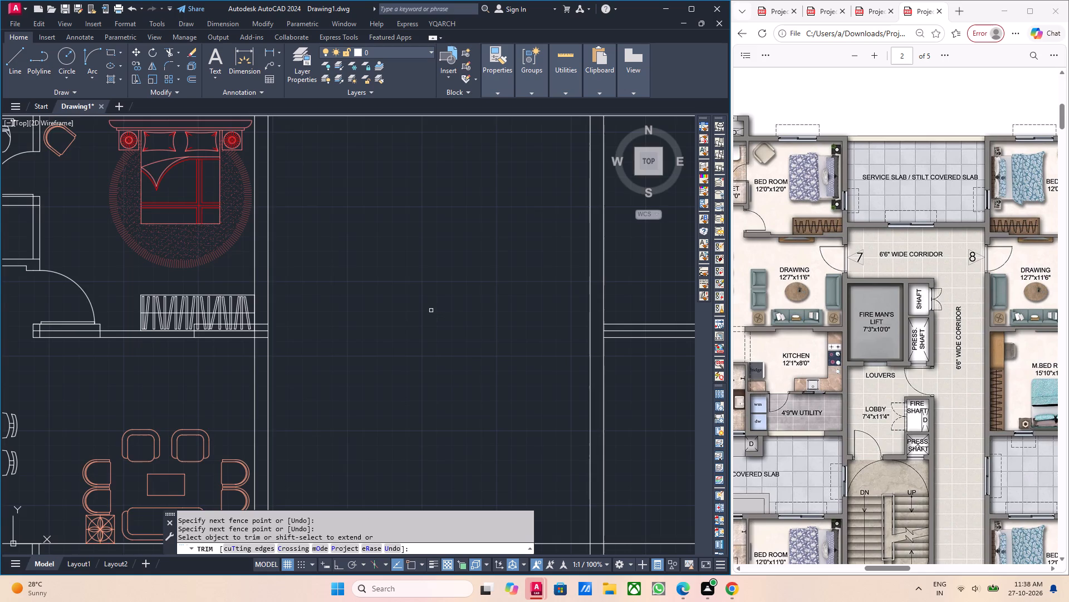
scroll(431, 310, down, 3)
middle_drag(431, 324, 449, 367)
scroll(445, 360, up, 1)
middle_drag(443, 366, 443, 389)
key(Escape)
middle_drag(423, 350, 430, 371)
middle_drag(415, 378, 426, 360)
middle_drag(427, 366, 429, 349)
middle_click(434, 348)
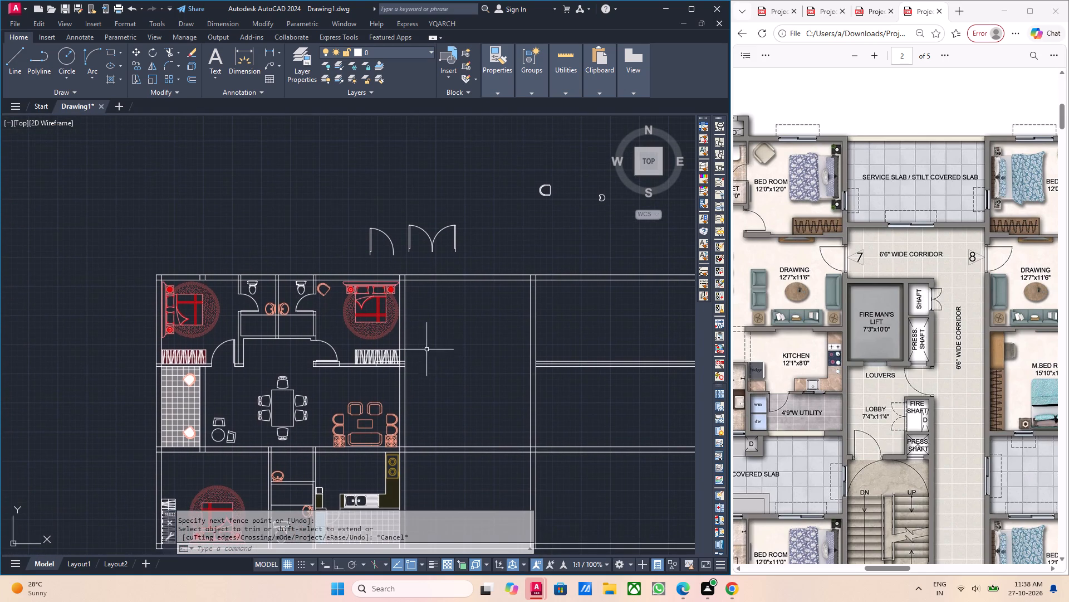
Draw a horizontal line from the wardrobe's centre line at the bedroom's east wall across to the far wall's near face.
scroll(419, 346, up, 5)
middle_drag(431, 383, 405, 386)
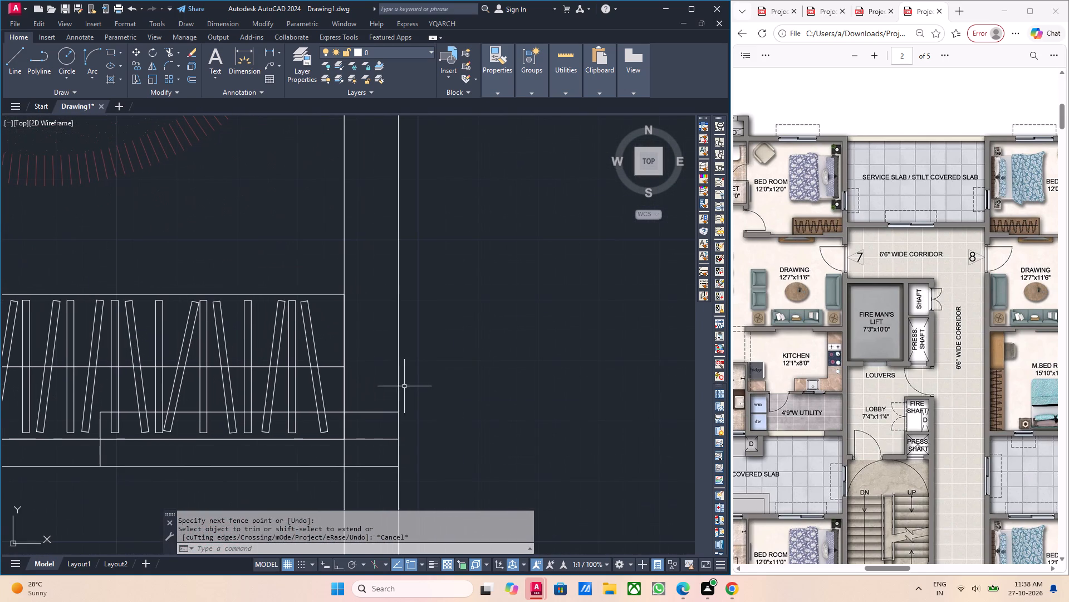
scroll(372, 380, up, 2)
middle_drag(315, 363, 316, 395)
scroll(307, 385, up, 1)
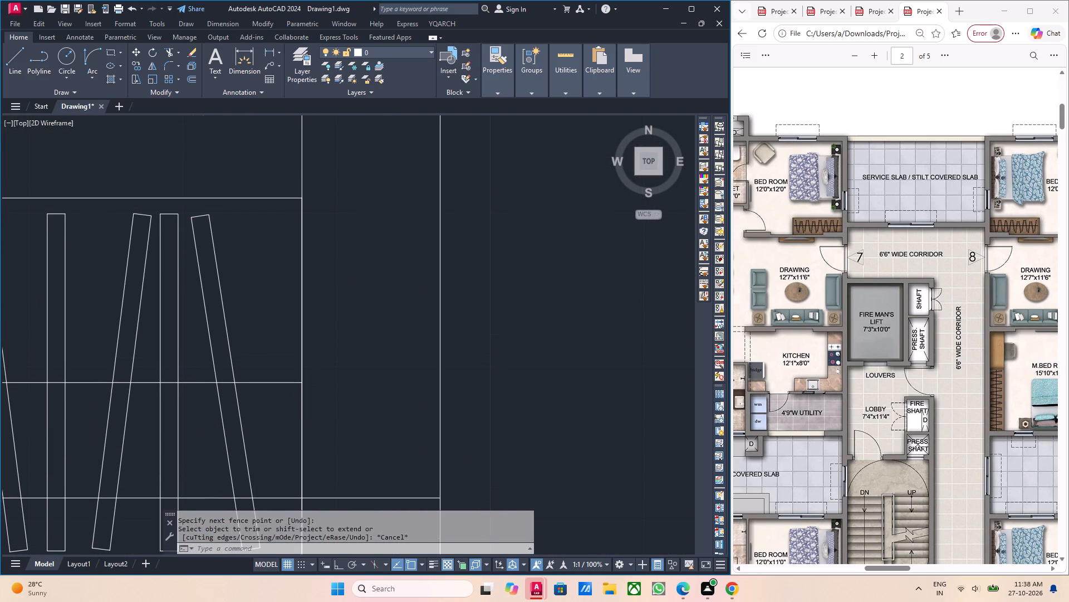
middle_drag(307, 385, 311, 406)
scroll(318, 400, up, 2)
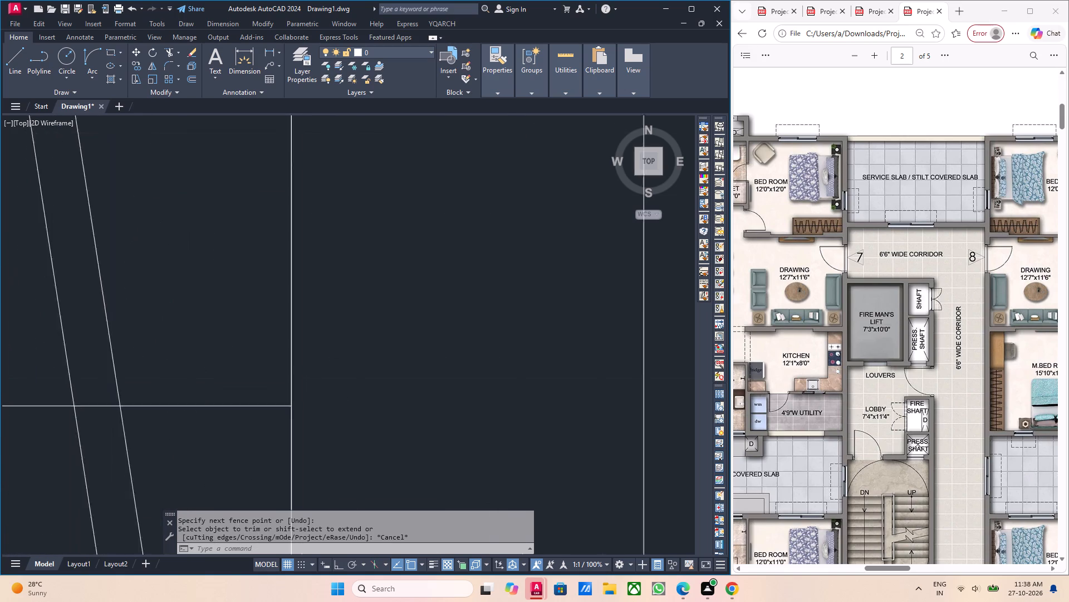
key(l)
key(Return)
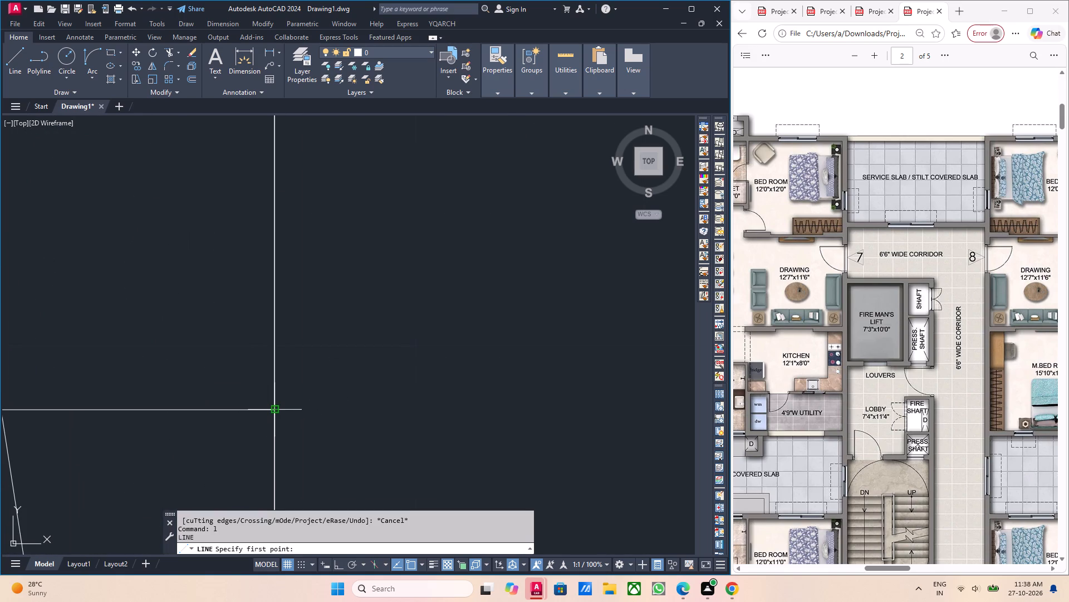
click(273, 409)
scroll(466, 390, down, 4)
middle_drag(622, 407, 442, 414)
scroll(576, 388, down, 2)
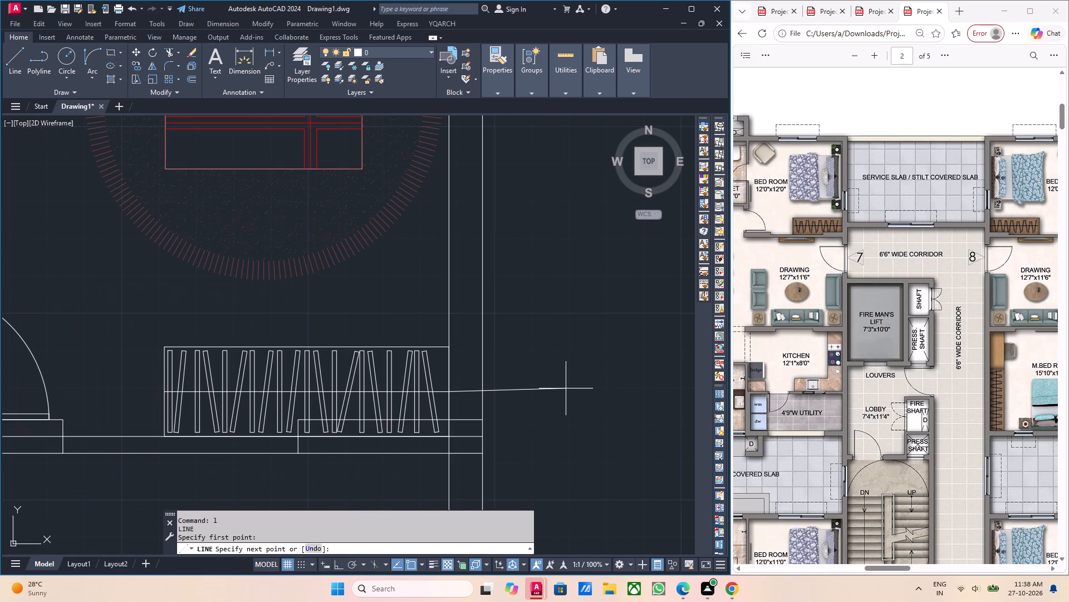
key(F8)
middle_drag(564, 392, 386, 398)
scroll(479, 386, down, 4)
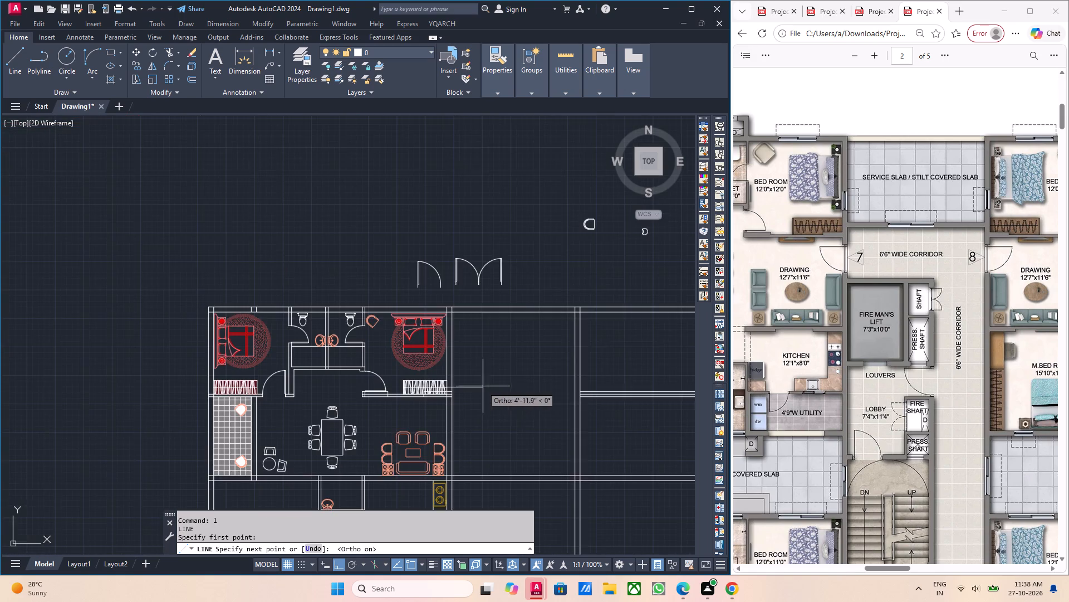
middle_drag(528, 401, 481, 403)
scroll(518, 394, up, 5)
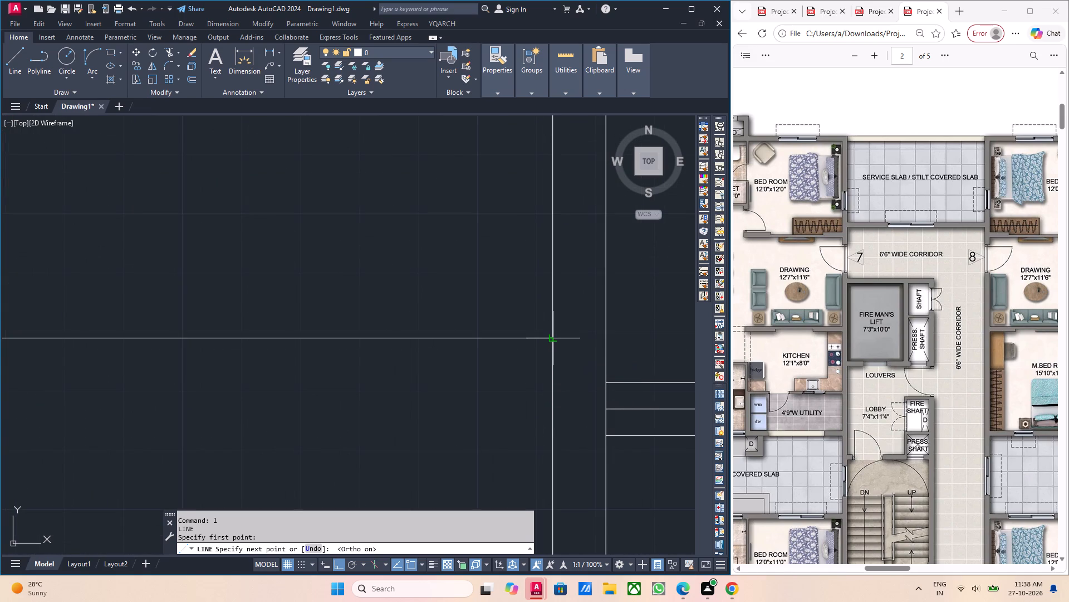
click(553, 338)
scroll(497, 382, down, 3)
key(Escape)
Offset the new horizontal line across the service slab bay by 4.5 inches to both sides.
middle_drag(390, 396, 453, 414)
middle_drag(399, 406, 405, 415)
drag(405, 414, 400, 406)
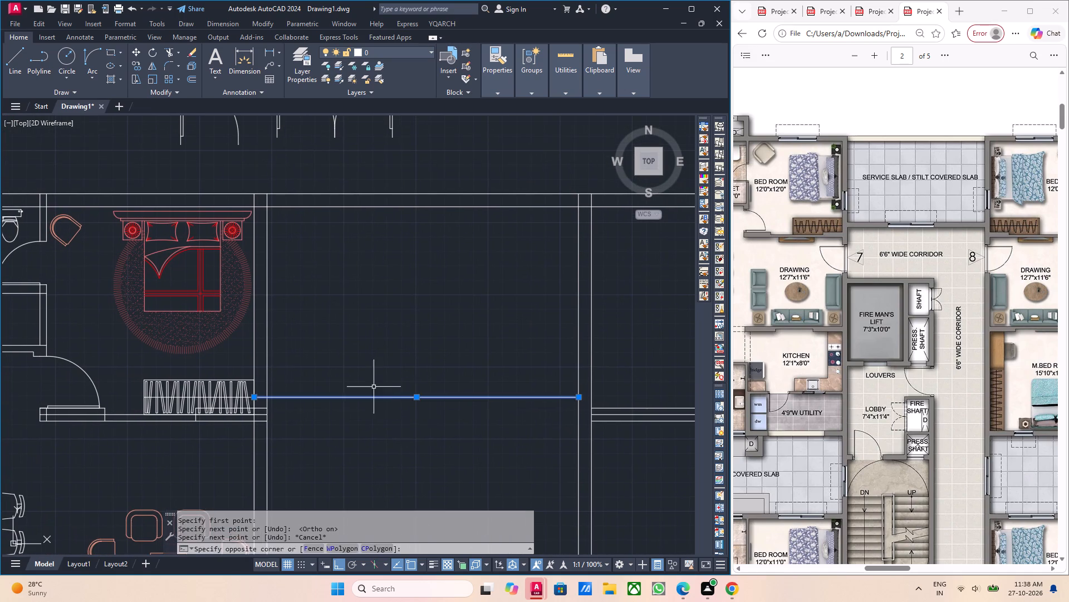
click(374, 387)
middle_drag(442, 428, 410, 430)
key(o)
key(Return)
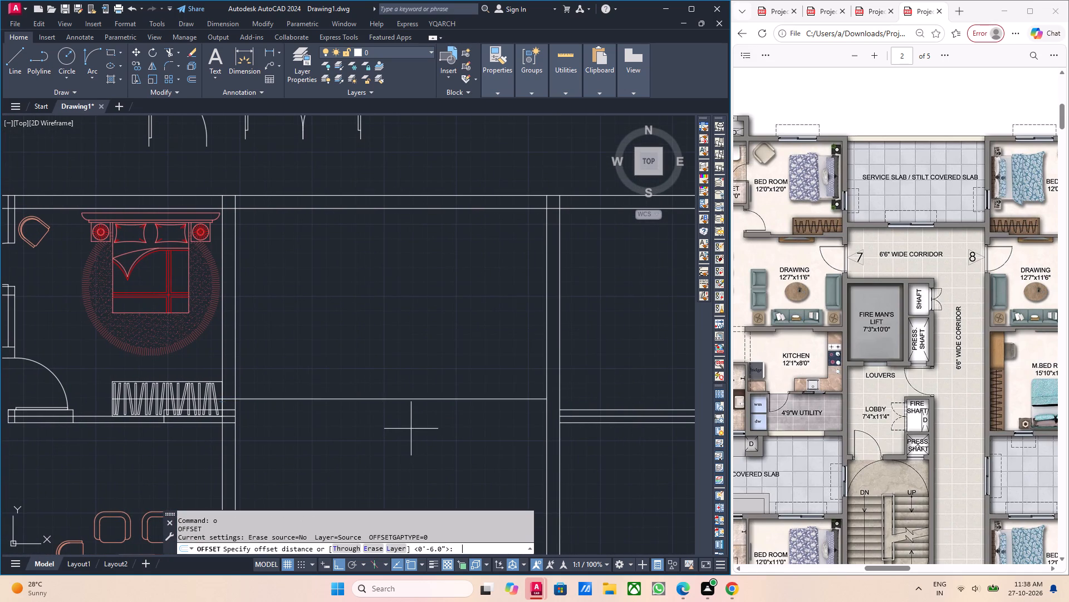
click(545, 400)
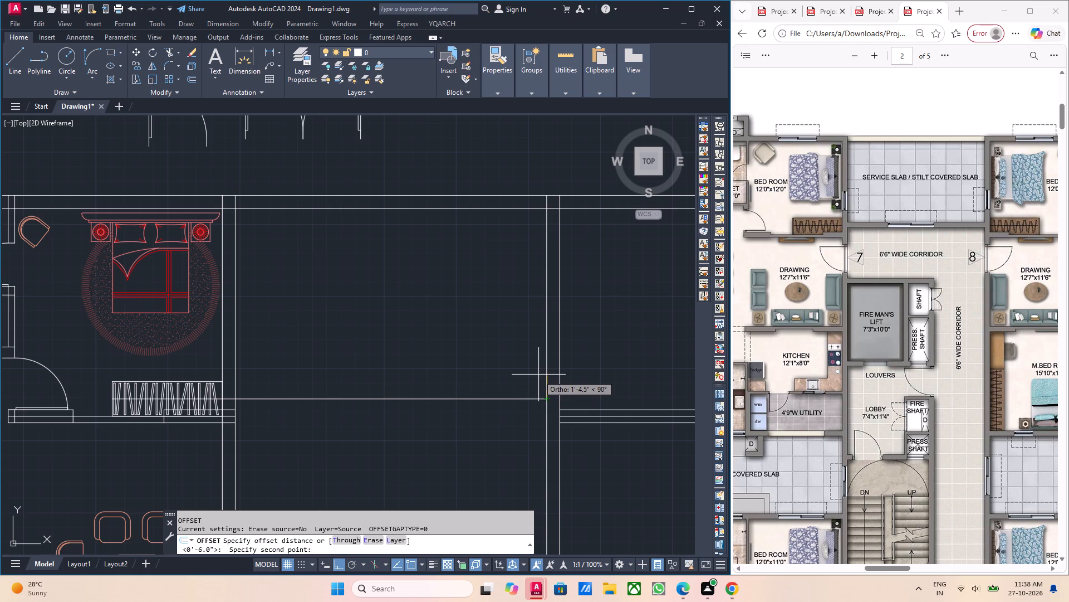
text(4.5)
key(Return)
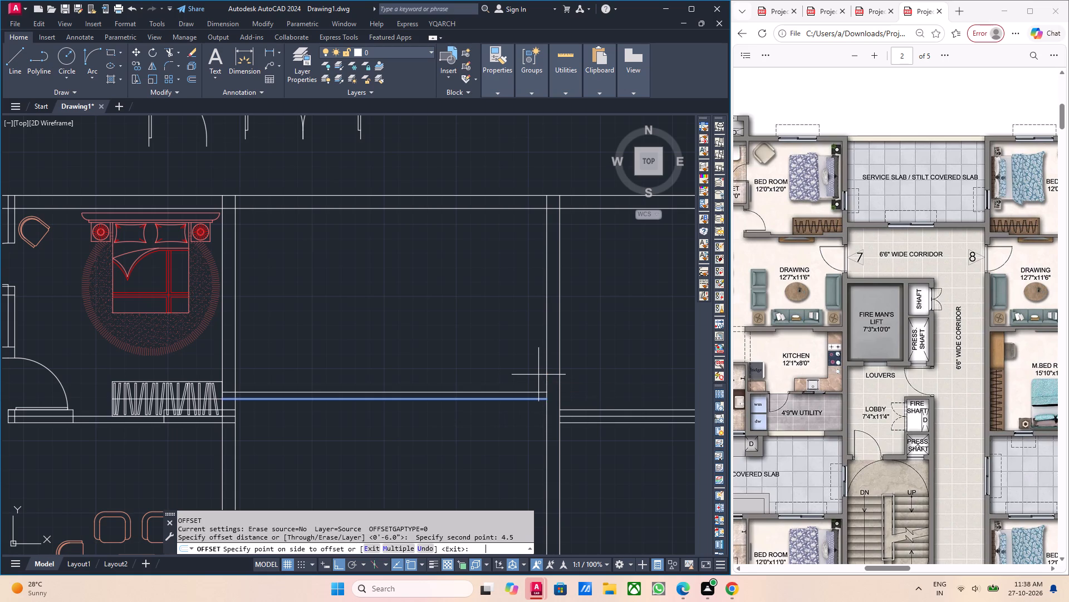
click(504, 361)
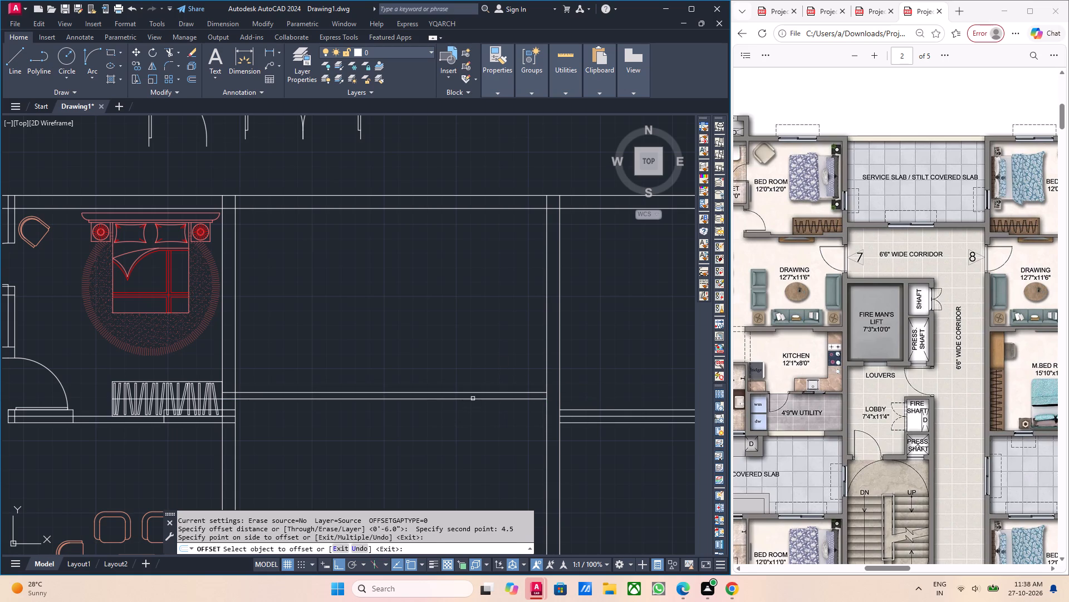
click(473, 399)
click(472, 428)
middle_drag(460, 433, 461, 441)
key(Escape)
Trim the three new horizontal service slab lines where they cross the thickness of the bedroom's east wall.
middle_drag(201, 386, 282, 400)
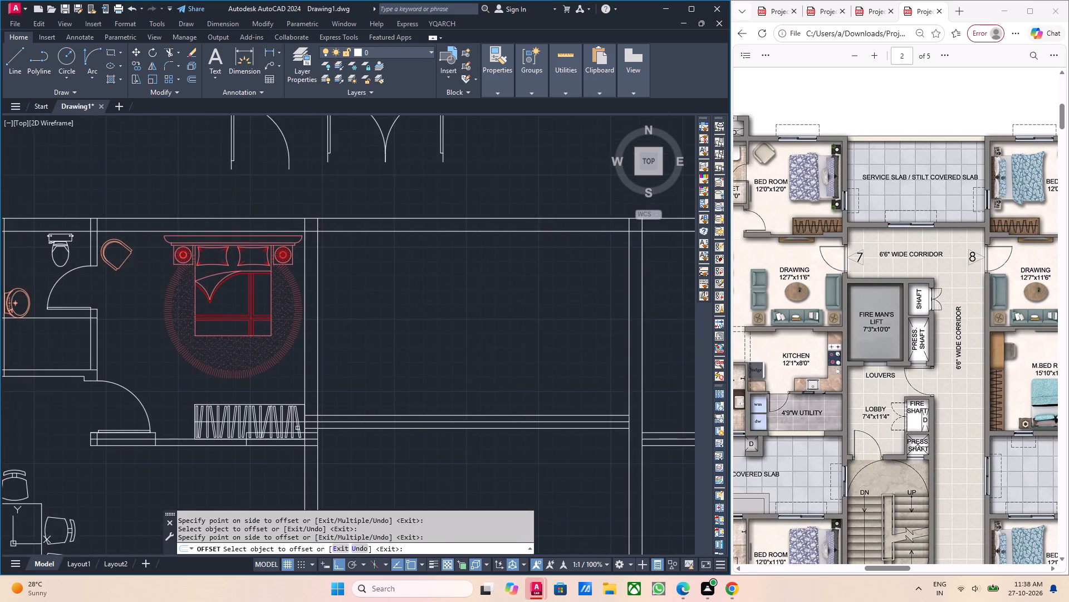
scroll(297, 428, up, 3)
middle_drag(332, 416, 335, 445)
key(r)
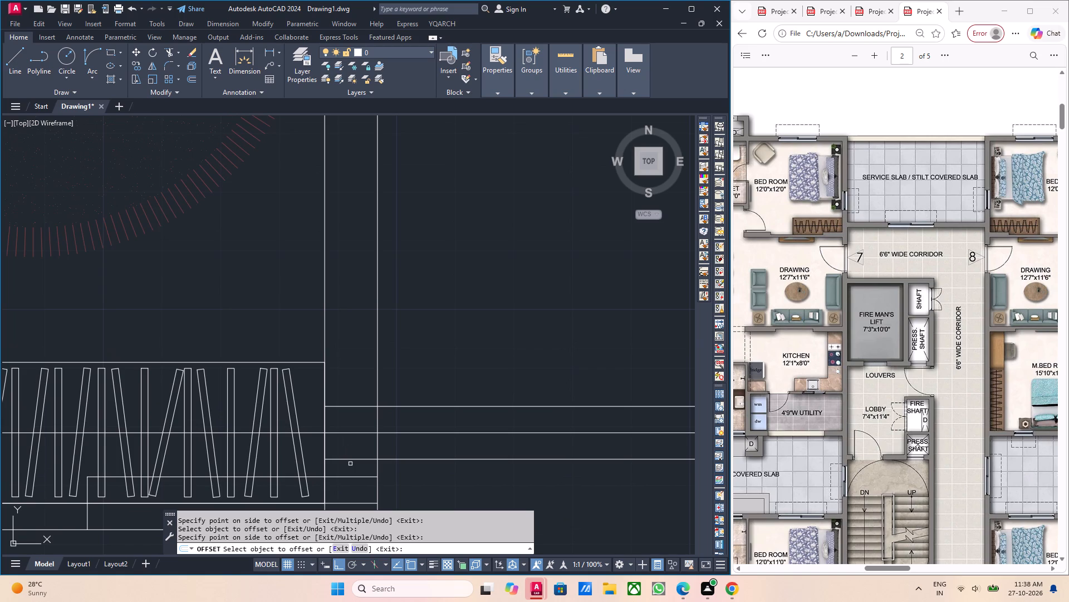
key(Escape)
text(tr)
key(Return)
scroll(352, 462, up, 2)
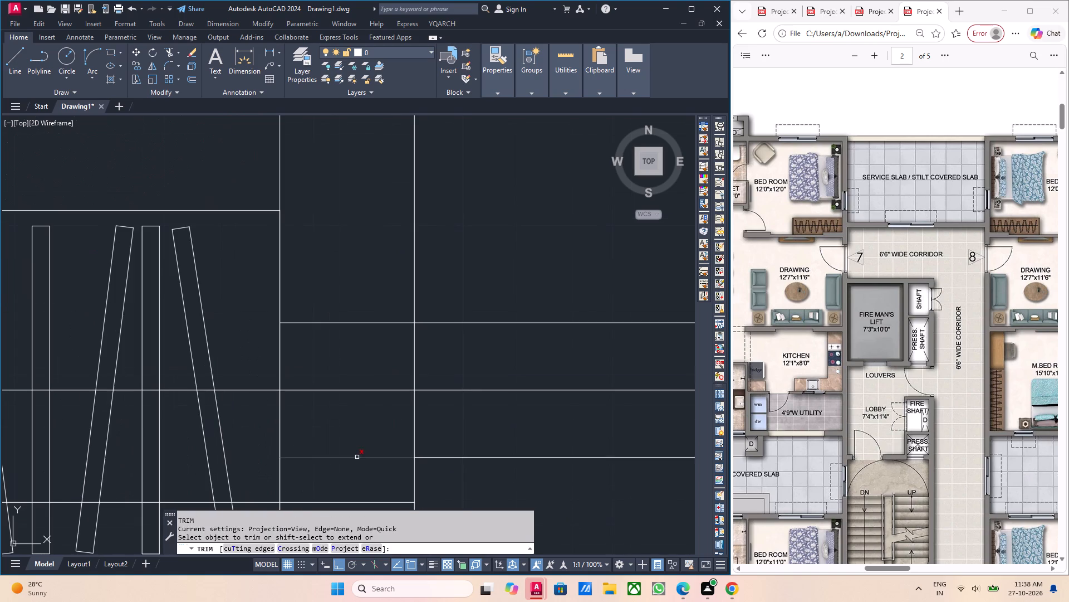
click(358, 460)
click(348, 445)
middle_drag(357, 420, 362, 452)
drag(369, 438, 356, 419)
click(350, 410)
middle_drag(378, 431, 371, 469)
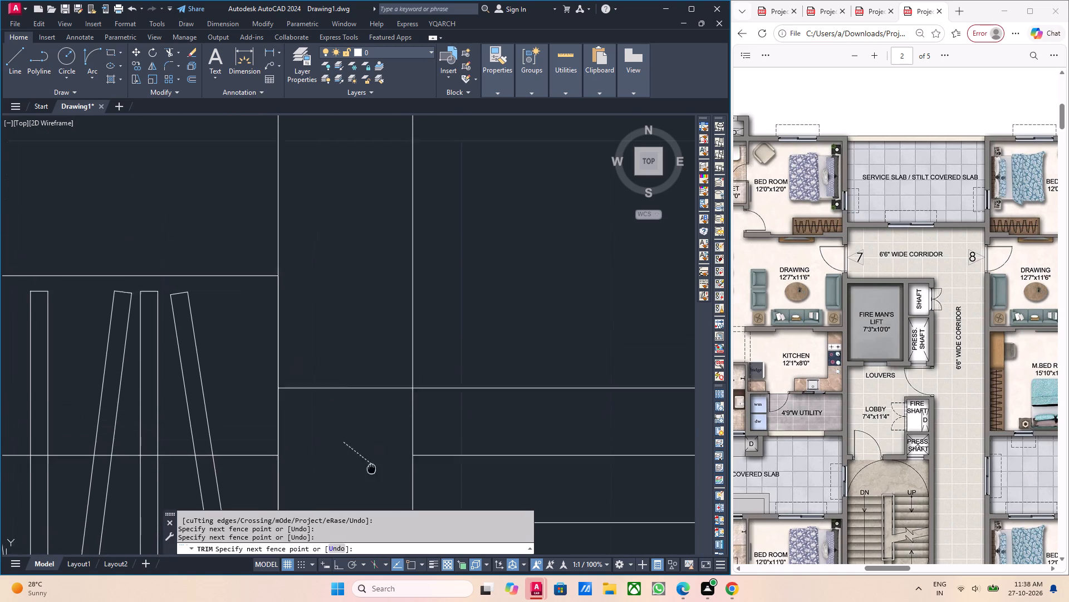
middle_drag(371, 469, 369, 480)
click(345, 395)
scroll(343, 397, down, 3)
middle_drag(341, 410, 318, 412)
key(Escape)
middle_drag(406, 423, 229, 399)
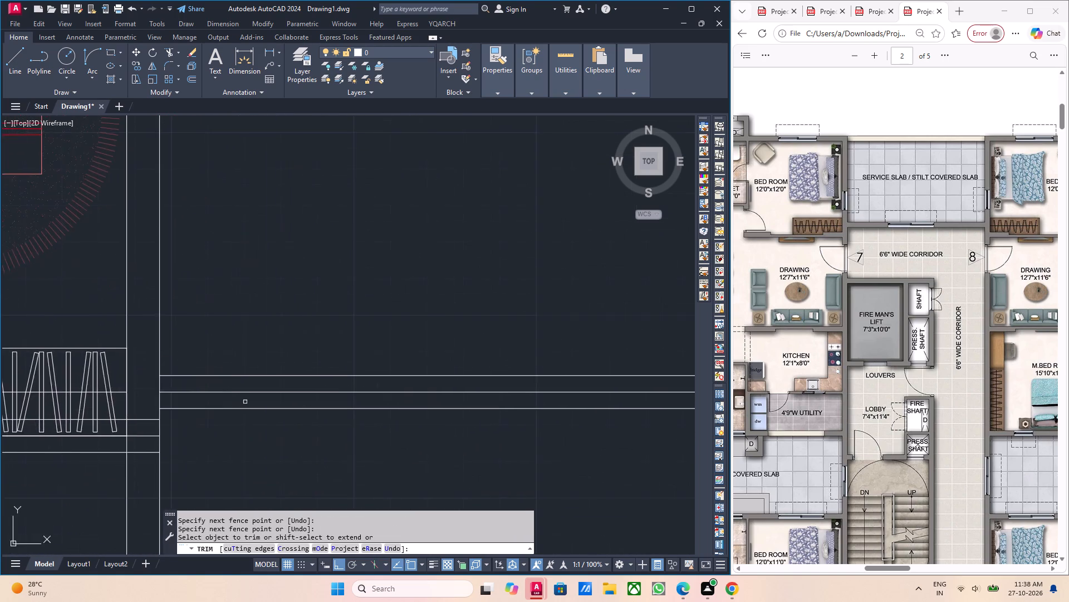
scroll(351, 419, down, 3)
middle_drag(425, 427, 361, 438)
key(Escape)
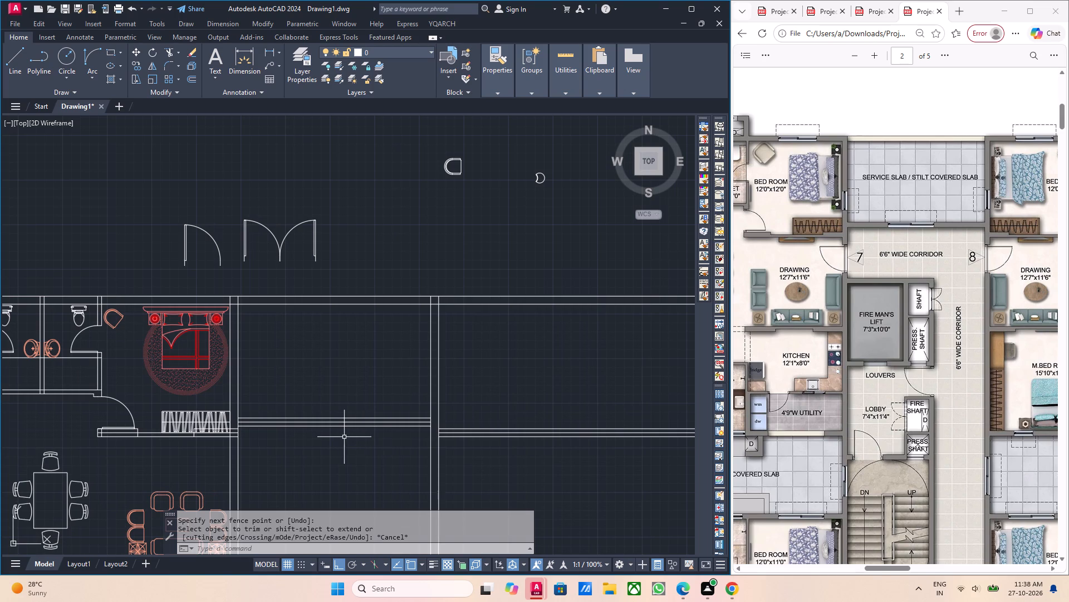
Erase the middle construction line between the two offset lines of the service slab's lower wall.
middle_drag(344, 440, 351, 450)
scroll(345, 427, up, 3)
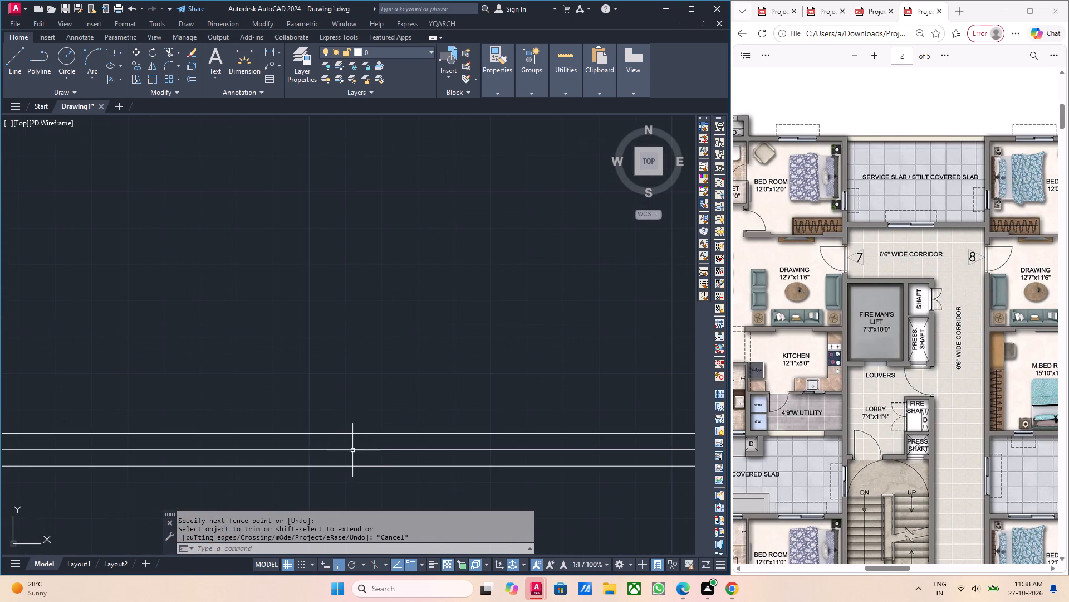
click(356, 453)
click(339, 447)
middle_click(352, 449)
key(Delete)
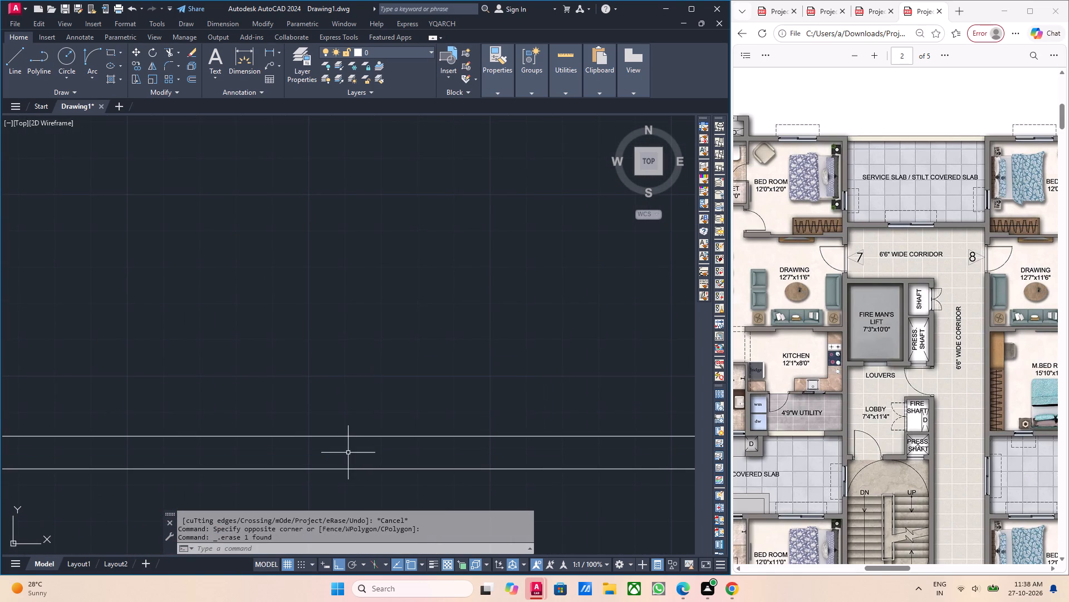
Draw a 6'6 vertical line down the bedroom-side wall face from the lower edge of the service slab's new wall.
scroll(348, 453, down, 4)
scroll(351, 451, up, 1)
middle_drag(349, 455, 341, 476)
middle_drag(351, 468, 359, 478)
scroll(350, 495, down, 1)
middle_drag(353, 492, 388, 433)
scroll(388, 433, up, 1)
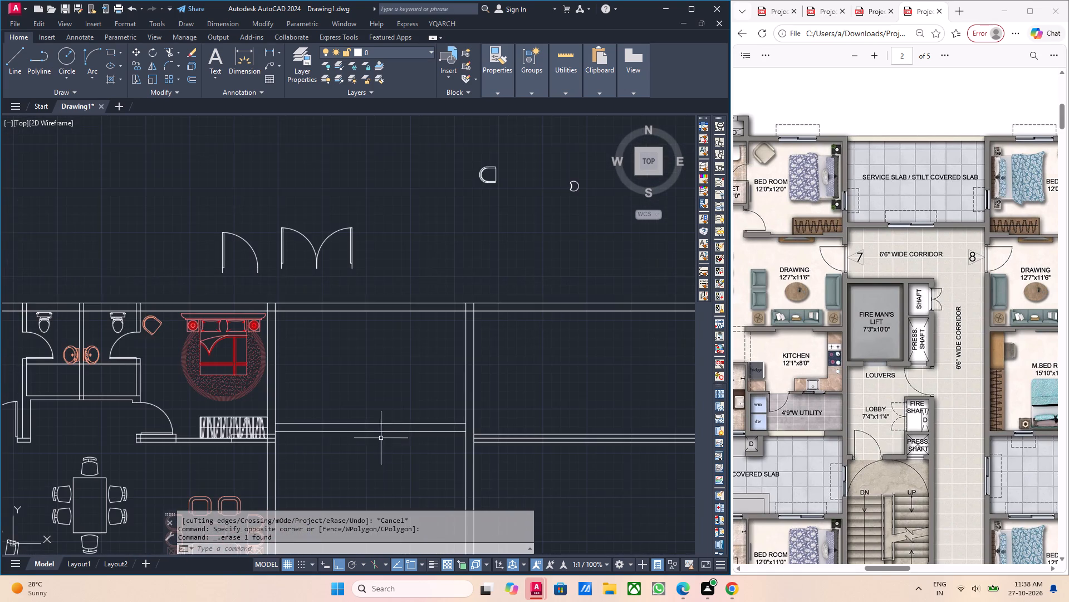
middle_drag(379, 444, 378, 421)
scroll(378, 416, down, 1)
scroll(371, 431, up, 1)
middle_drag(367, 432, 368, 417)
scroll(368, 417, down, 1)
scroll(227, 416, up, 1)
middle_drag(231, 414, 317, 413)
scroll(317, 413, down, 1)
scroll(428, 420, up, 1)
middle_drag(425, 420, 377, 407)
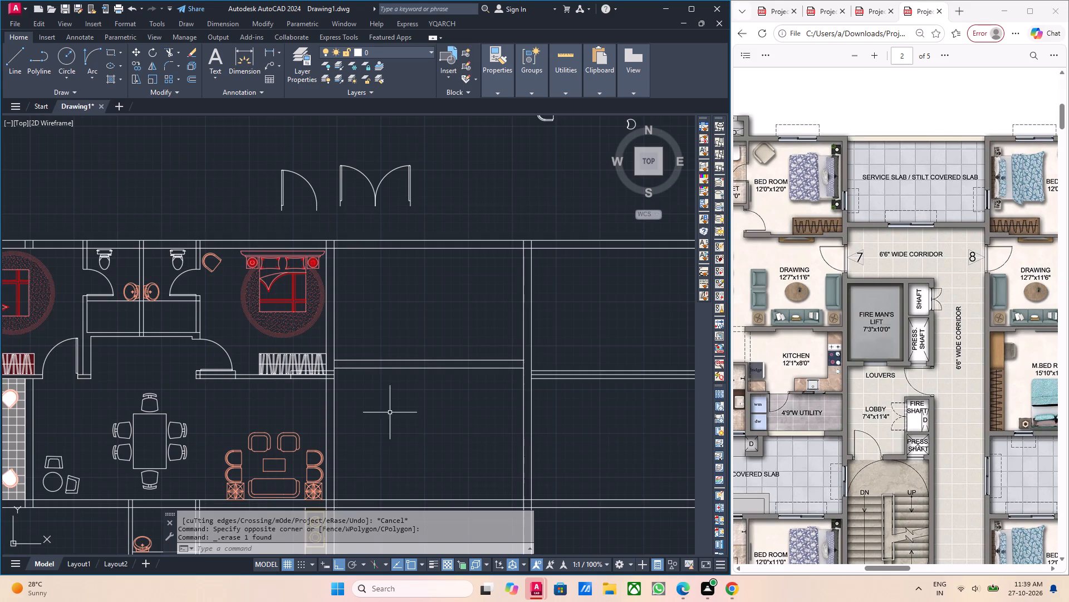
middle_drag(426, 414, 355, 409)
middle_drag(360, 412, 313, 406)
key(l)
key(Return)
scroll(249, 365, up, 2)
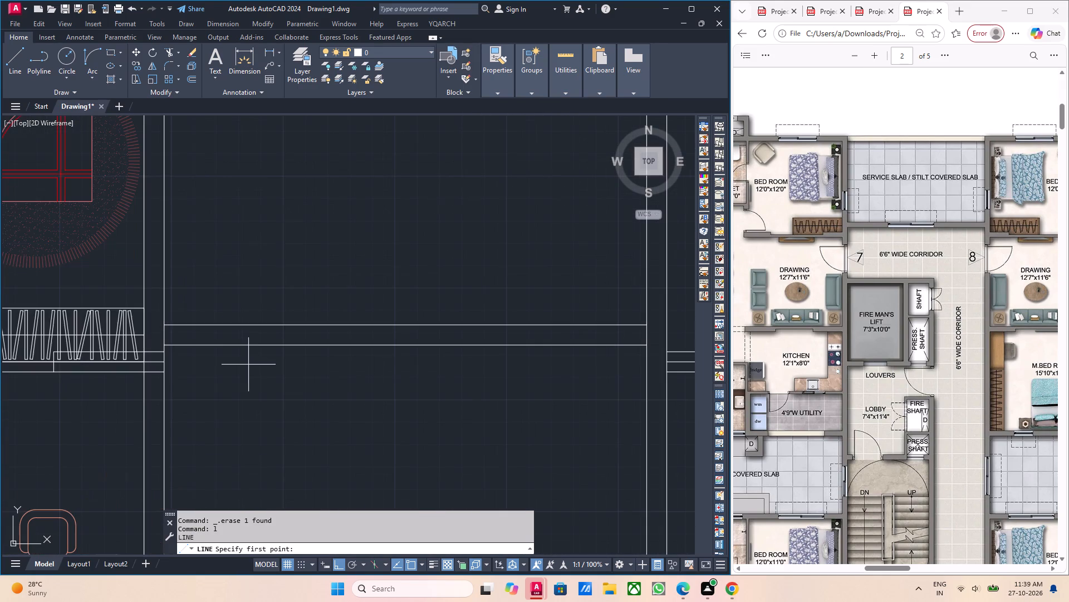
scroll(161, 353, up, 3)
click(179, 329)
middle_drag(197, 419, 194, 397)
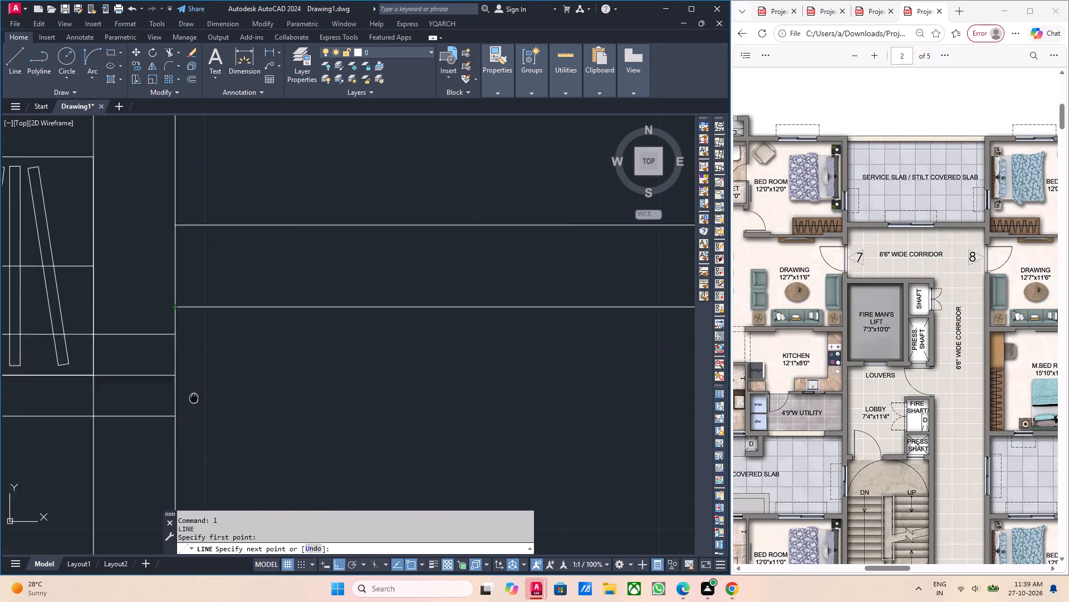
middle_drag(194, 397, 178, 251)
text(6'6)
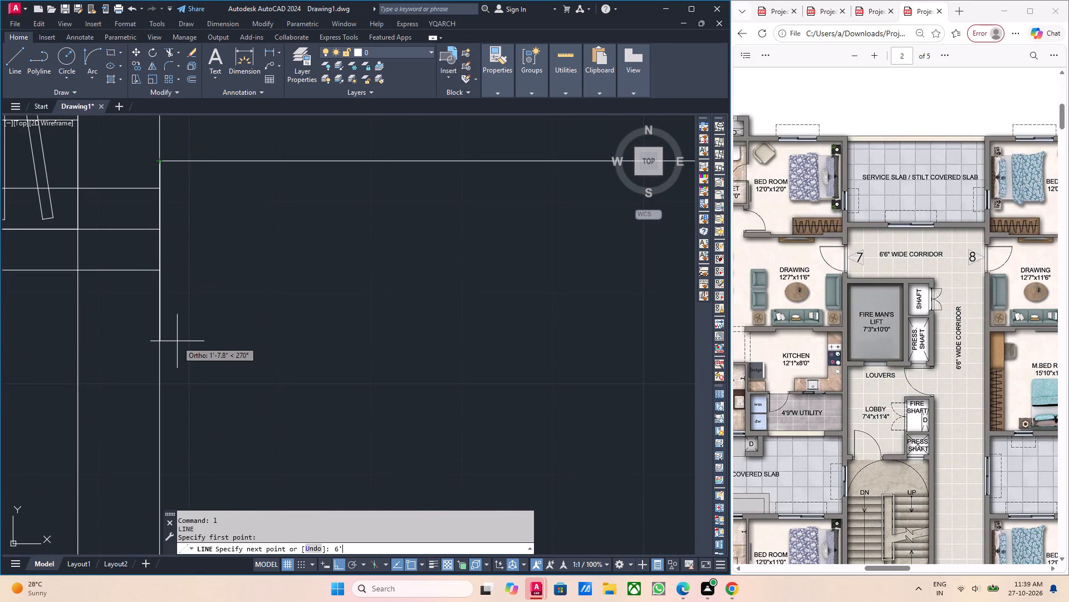
key(Return)
Continue the line horizontally about 10'-8" from the corridor depth point towards the far vertical wall, and end it there.
scroll(195, 318, down, 1)
scroll(281, 304, down, 2)
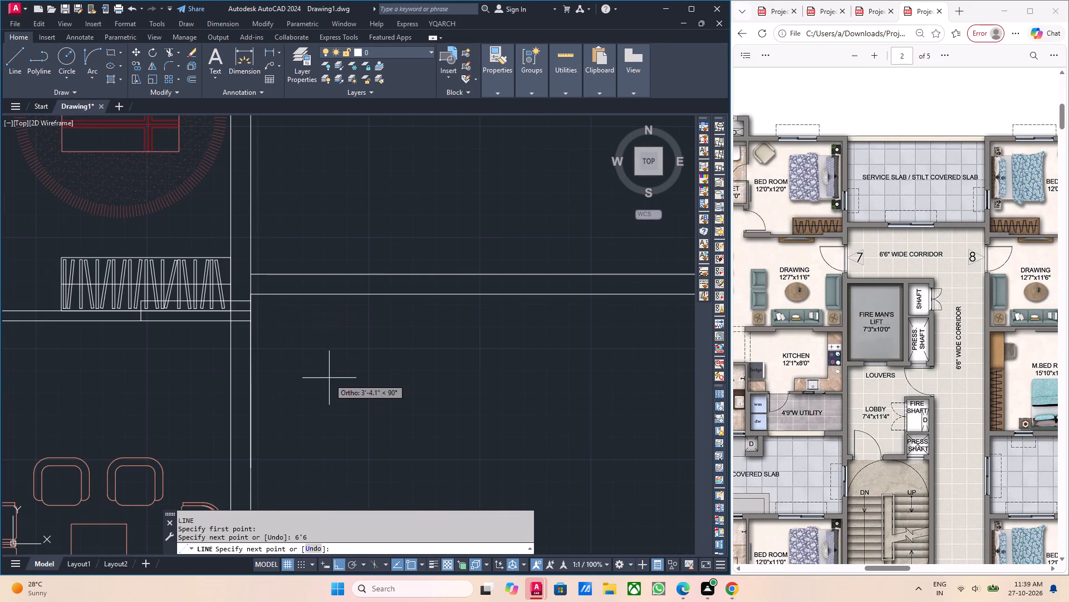
middle_drag(369, 339, 351, 325)
scroll(381, 434, down, 2)
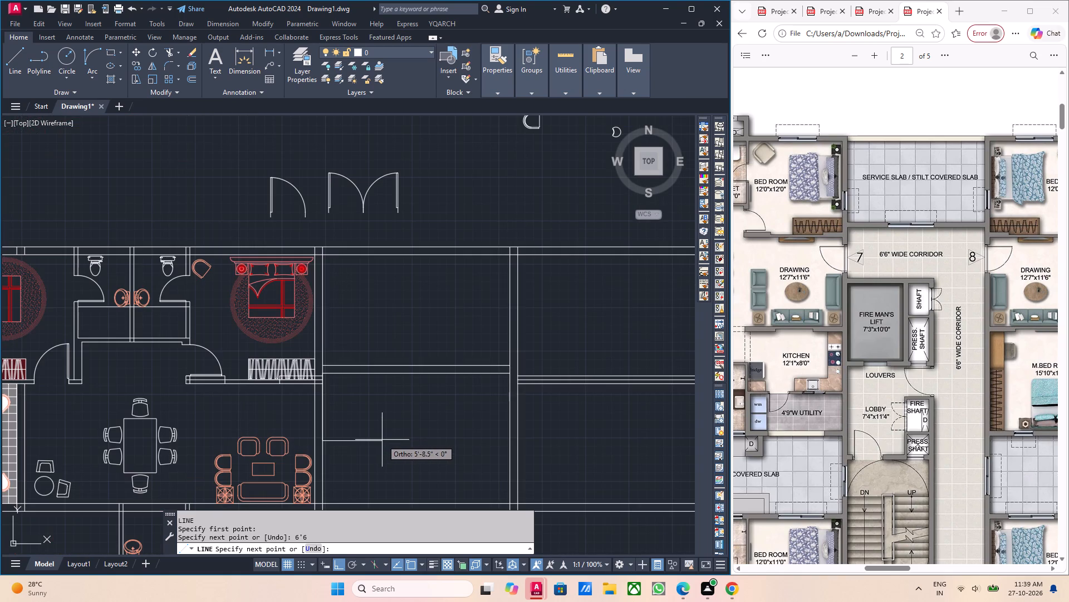
middle_drag(387, 438, 347, 424)
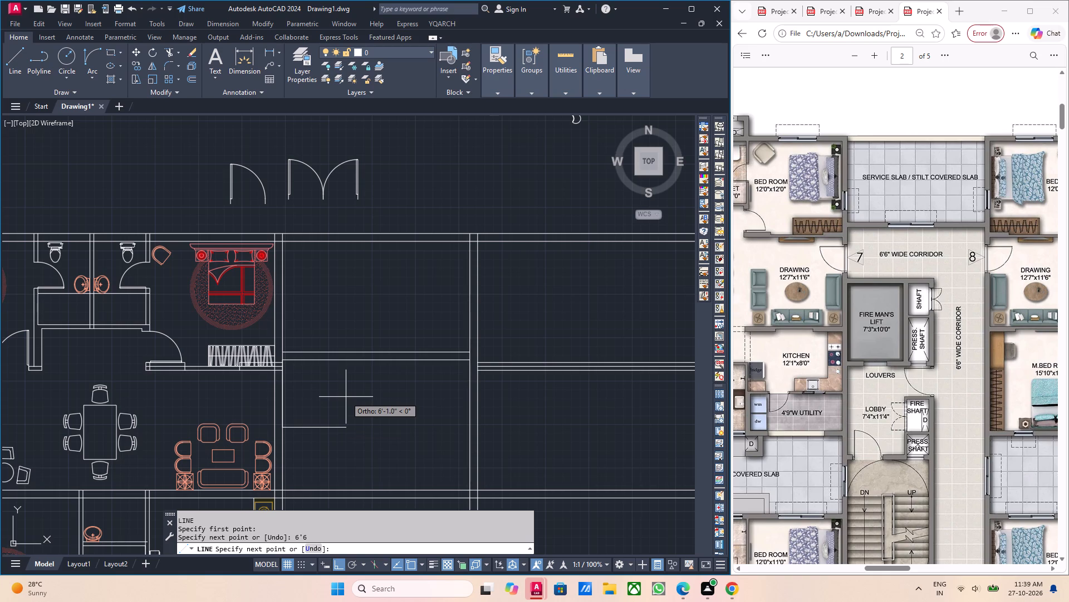
click(394, 418)
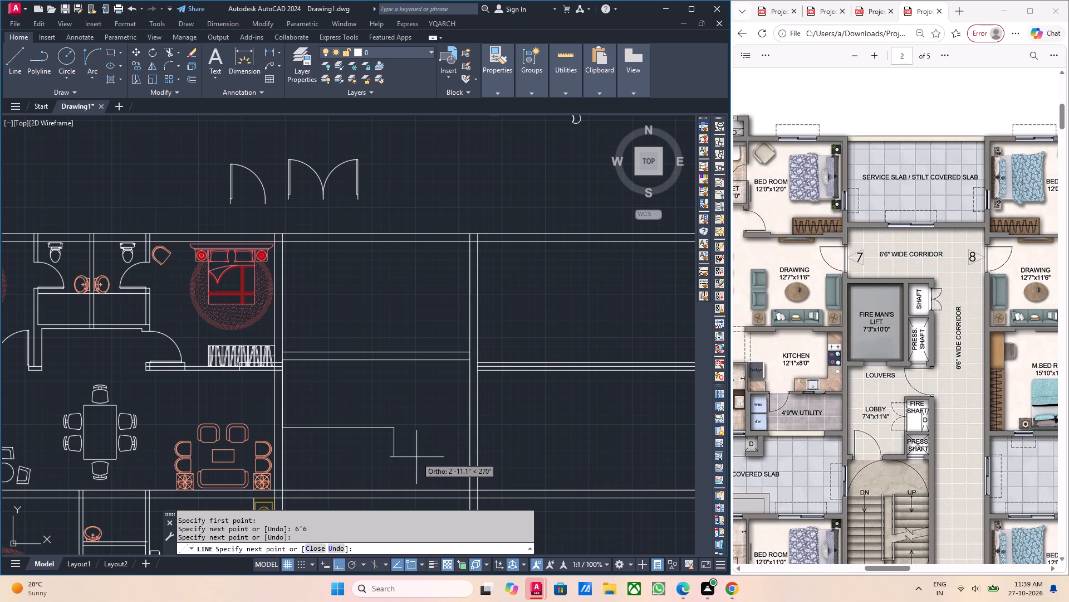
key(Escape)
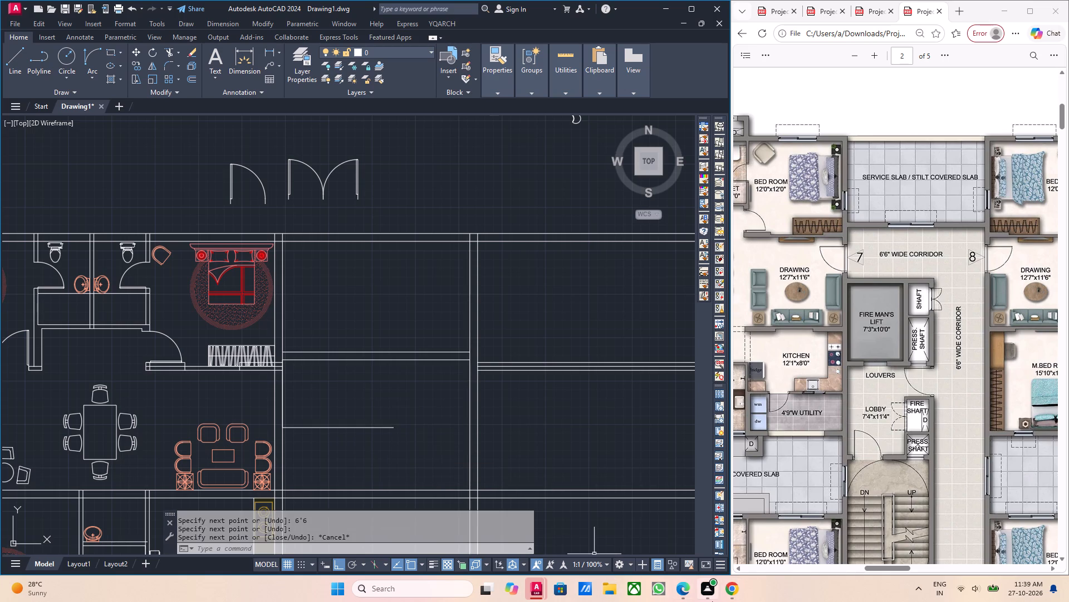